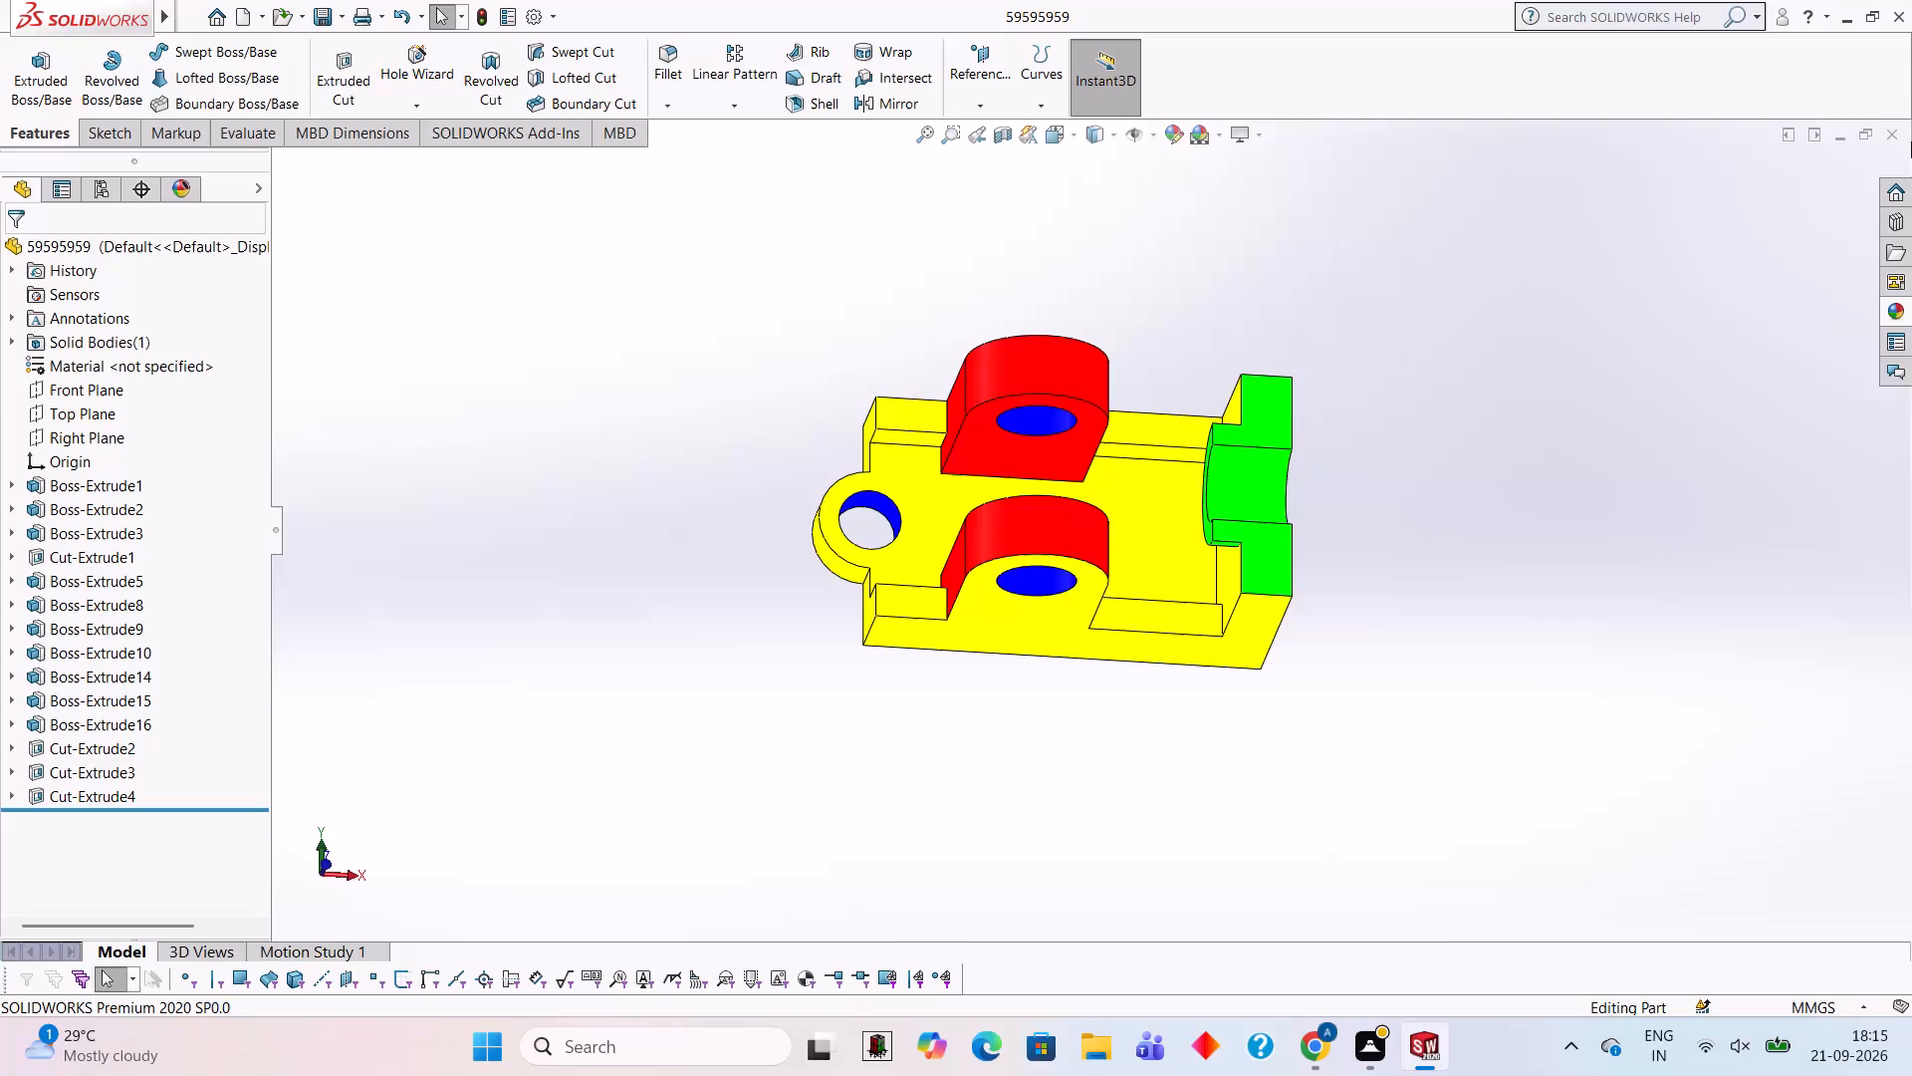
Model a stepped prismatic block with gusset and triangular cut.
Close the open part and create a new part document.
left_click(1896, 127)
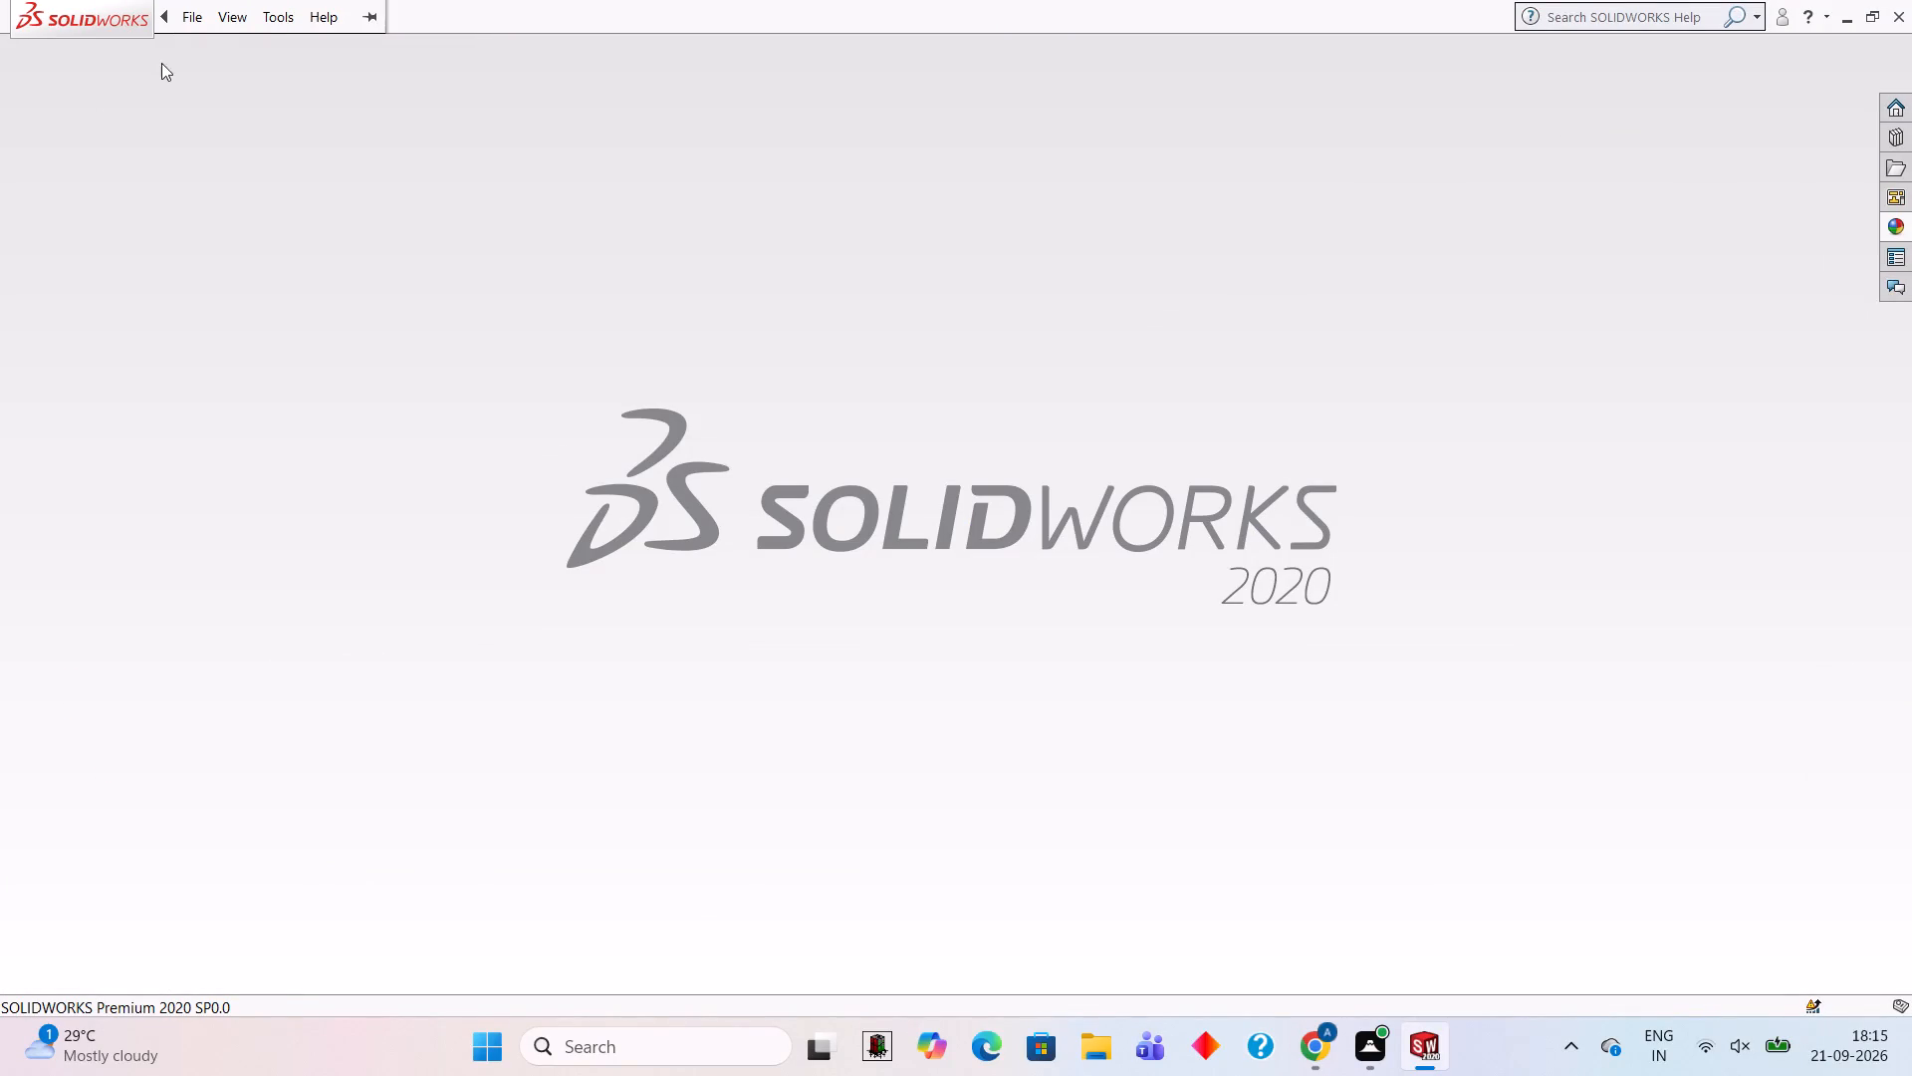
left_click(242, 22)
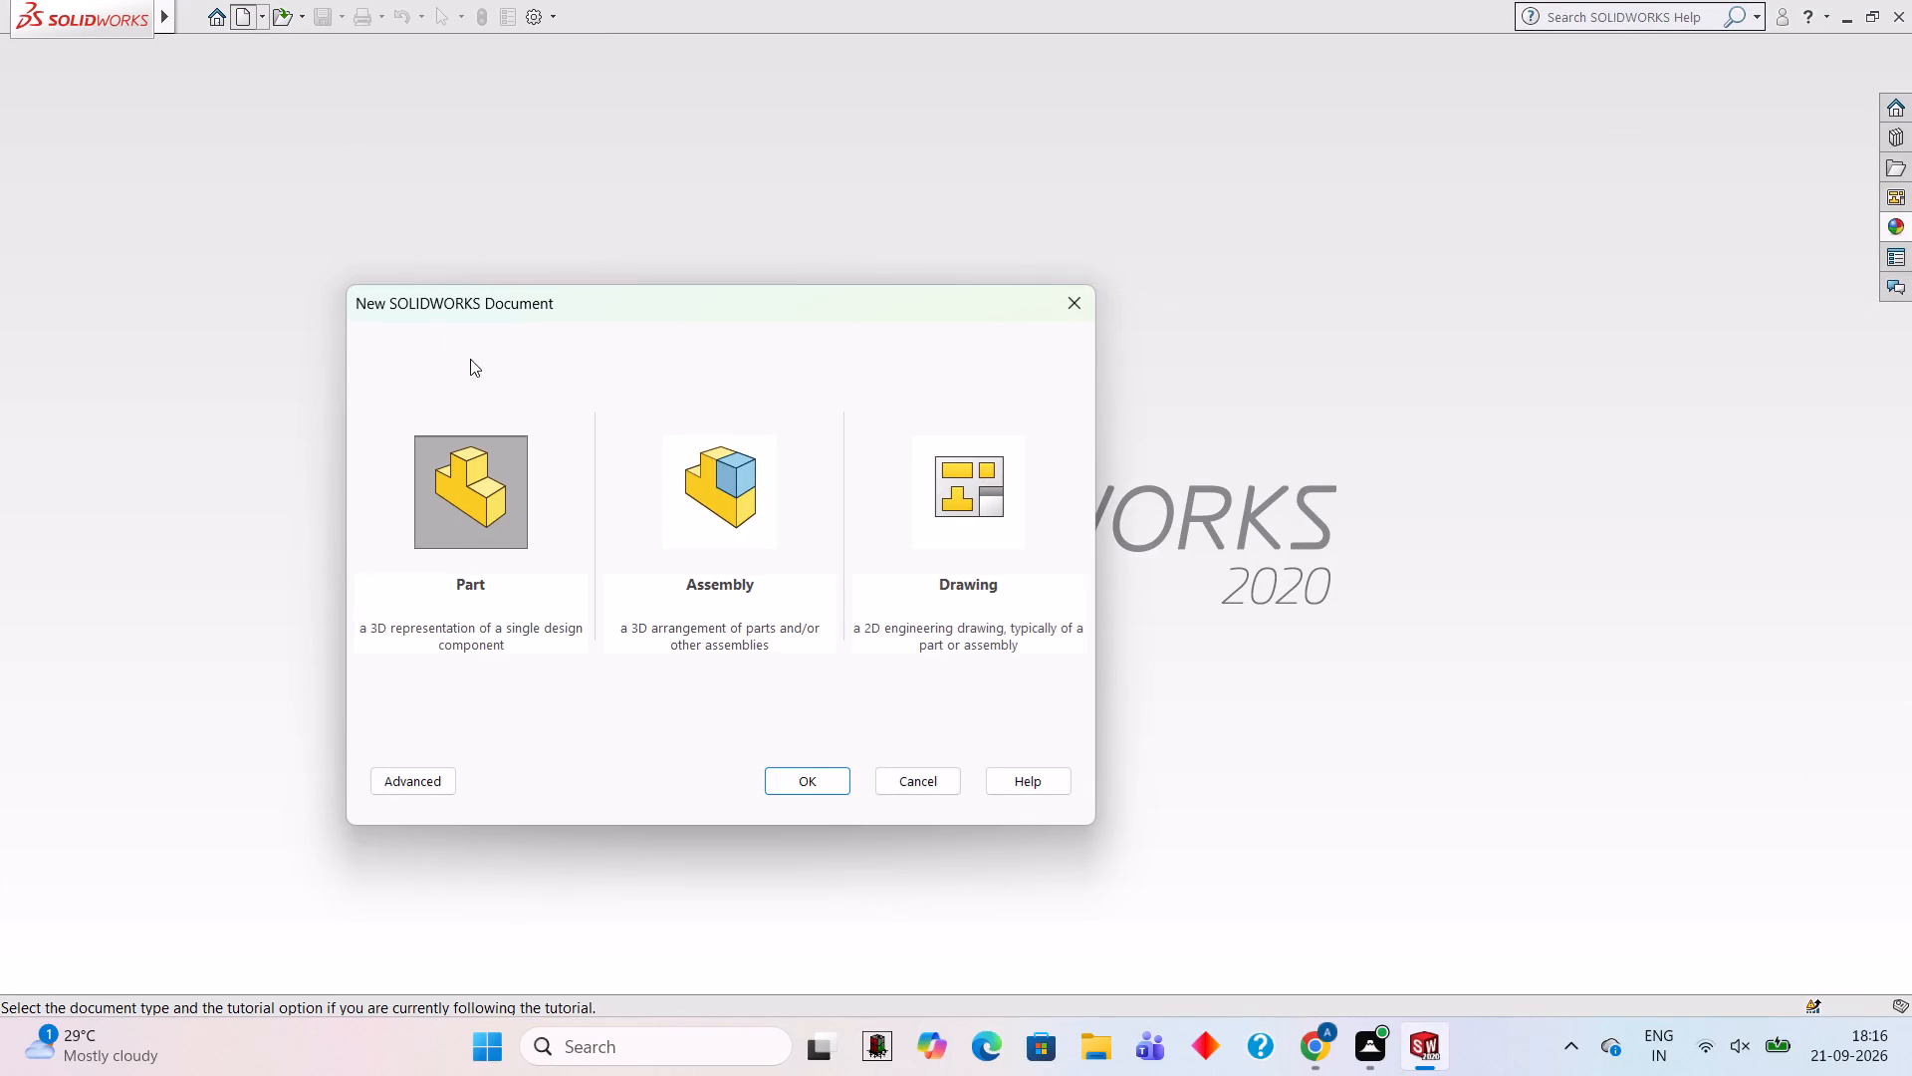
left_click(790, 789)
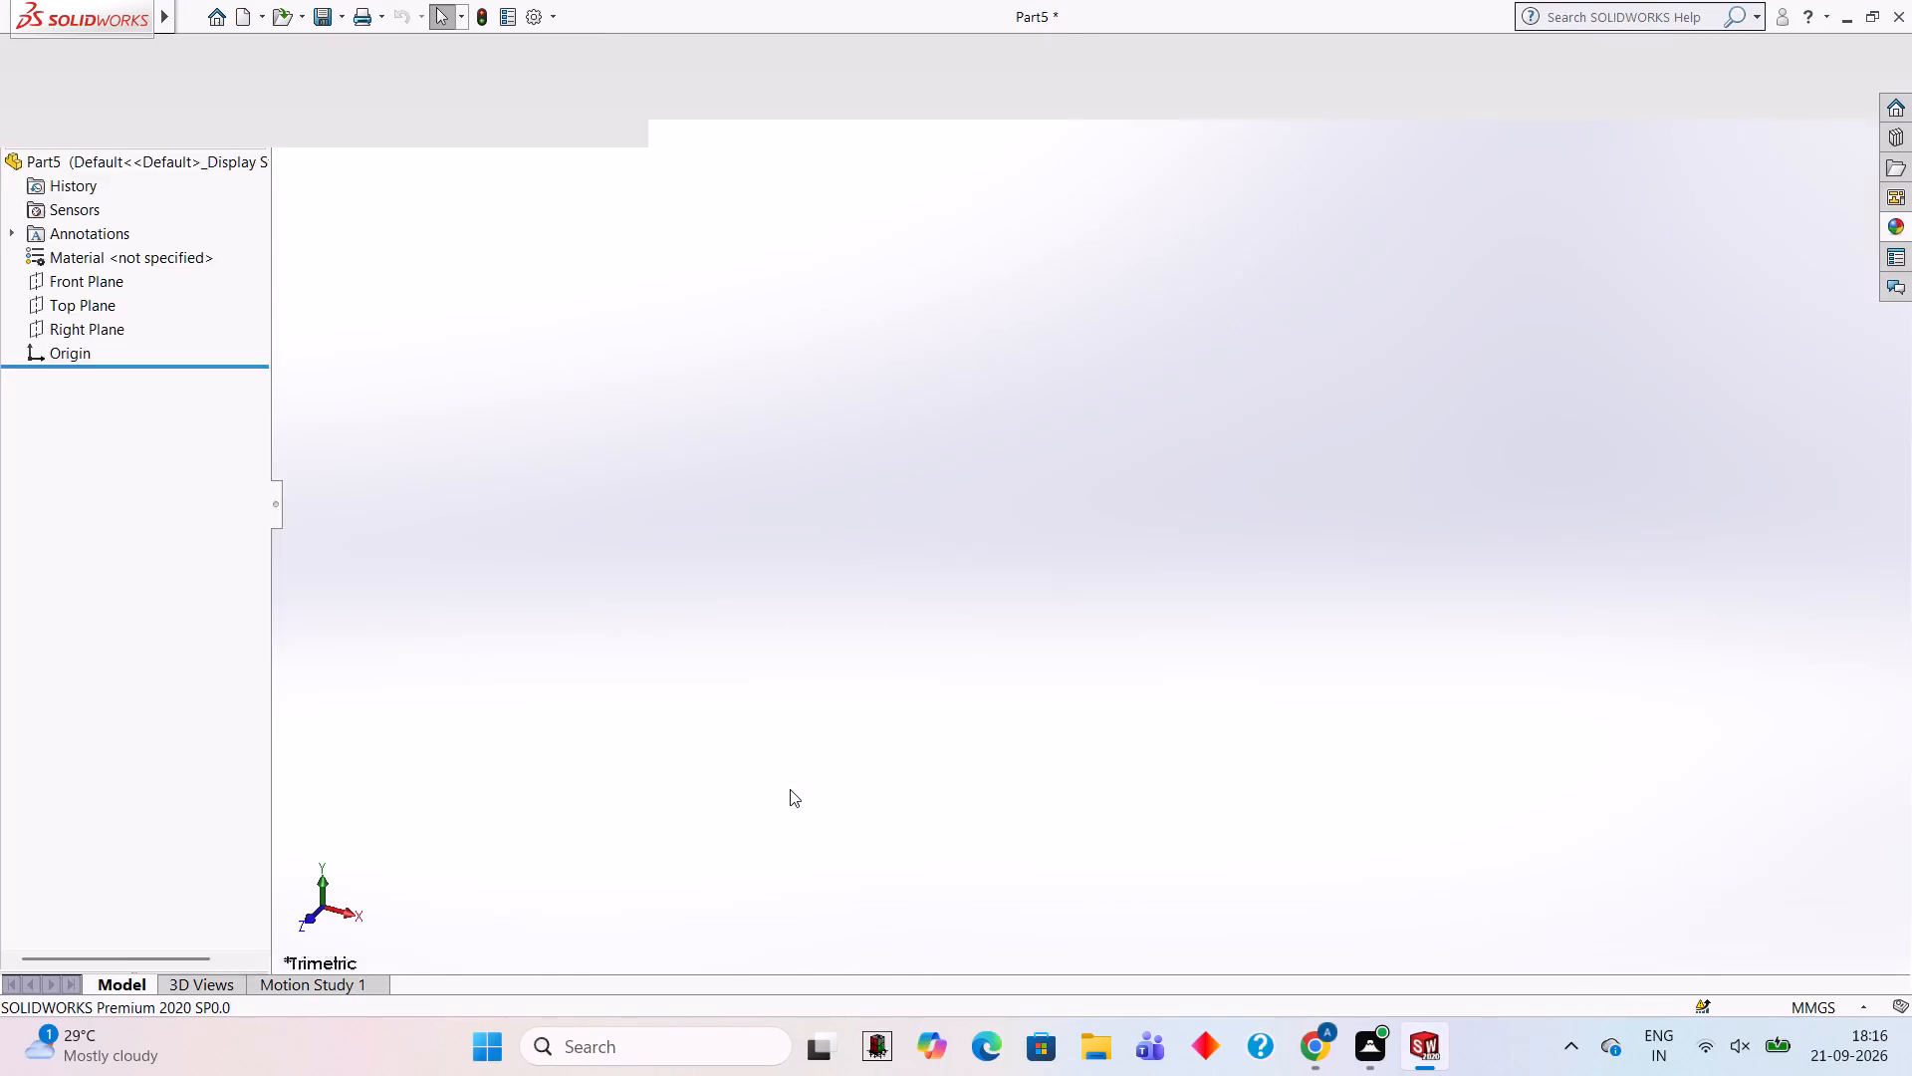
Start a sketch on the Front Plane and draw a 105 mm horizontal line rightward from the origin.
left_click(108, 374)
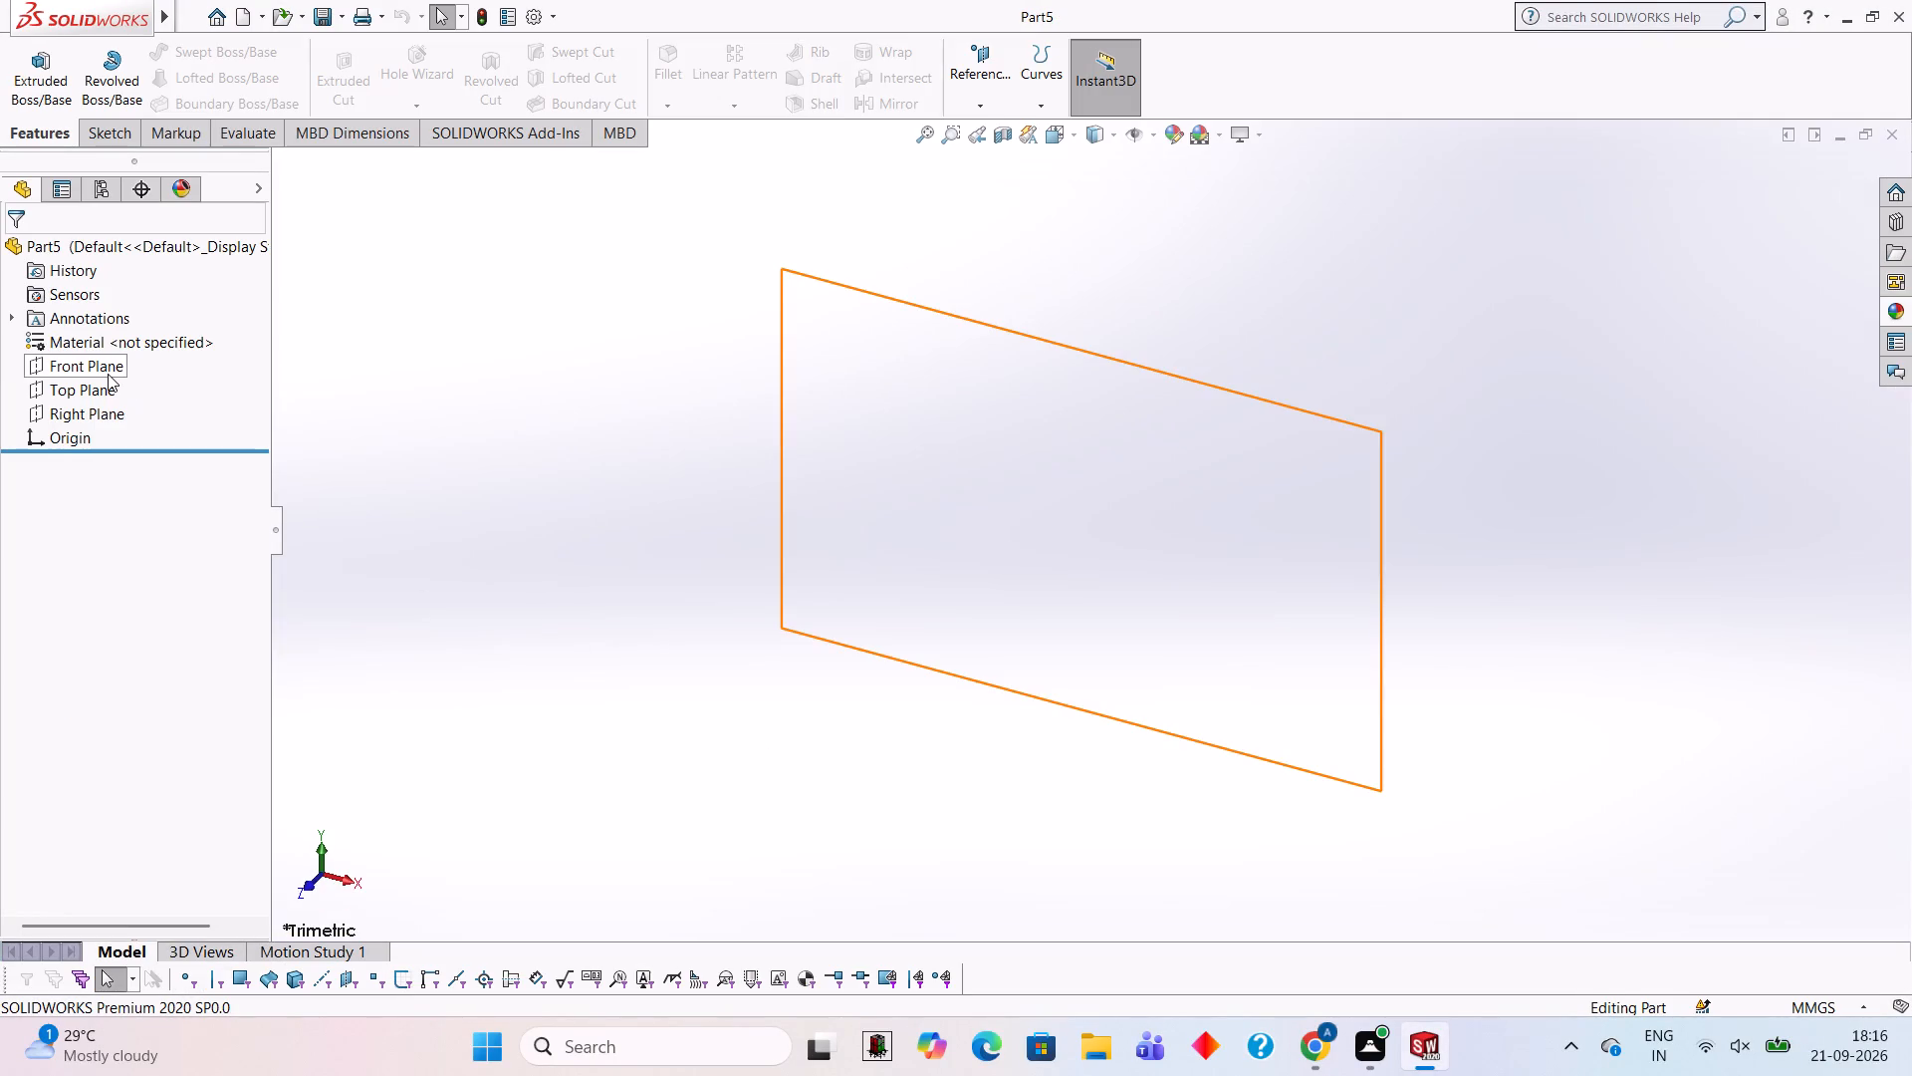
left_click(118, 339)
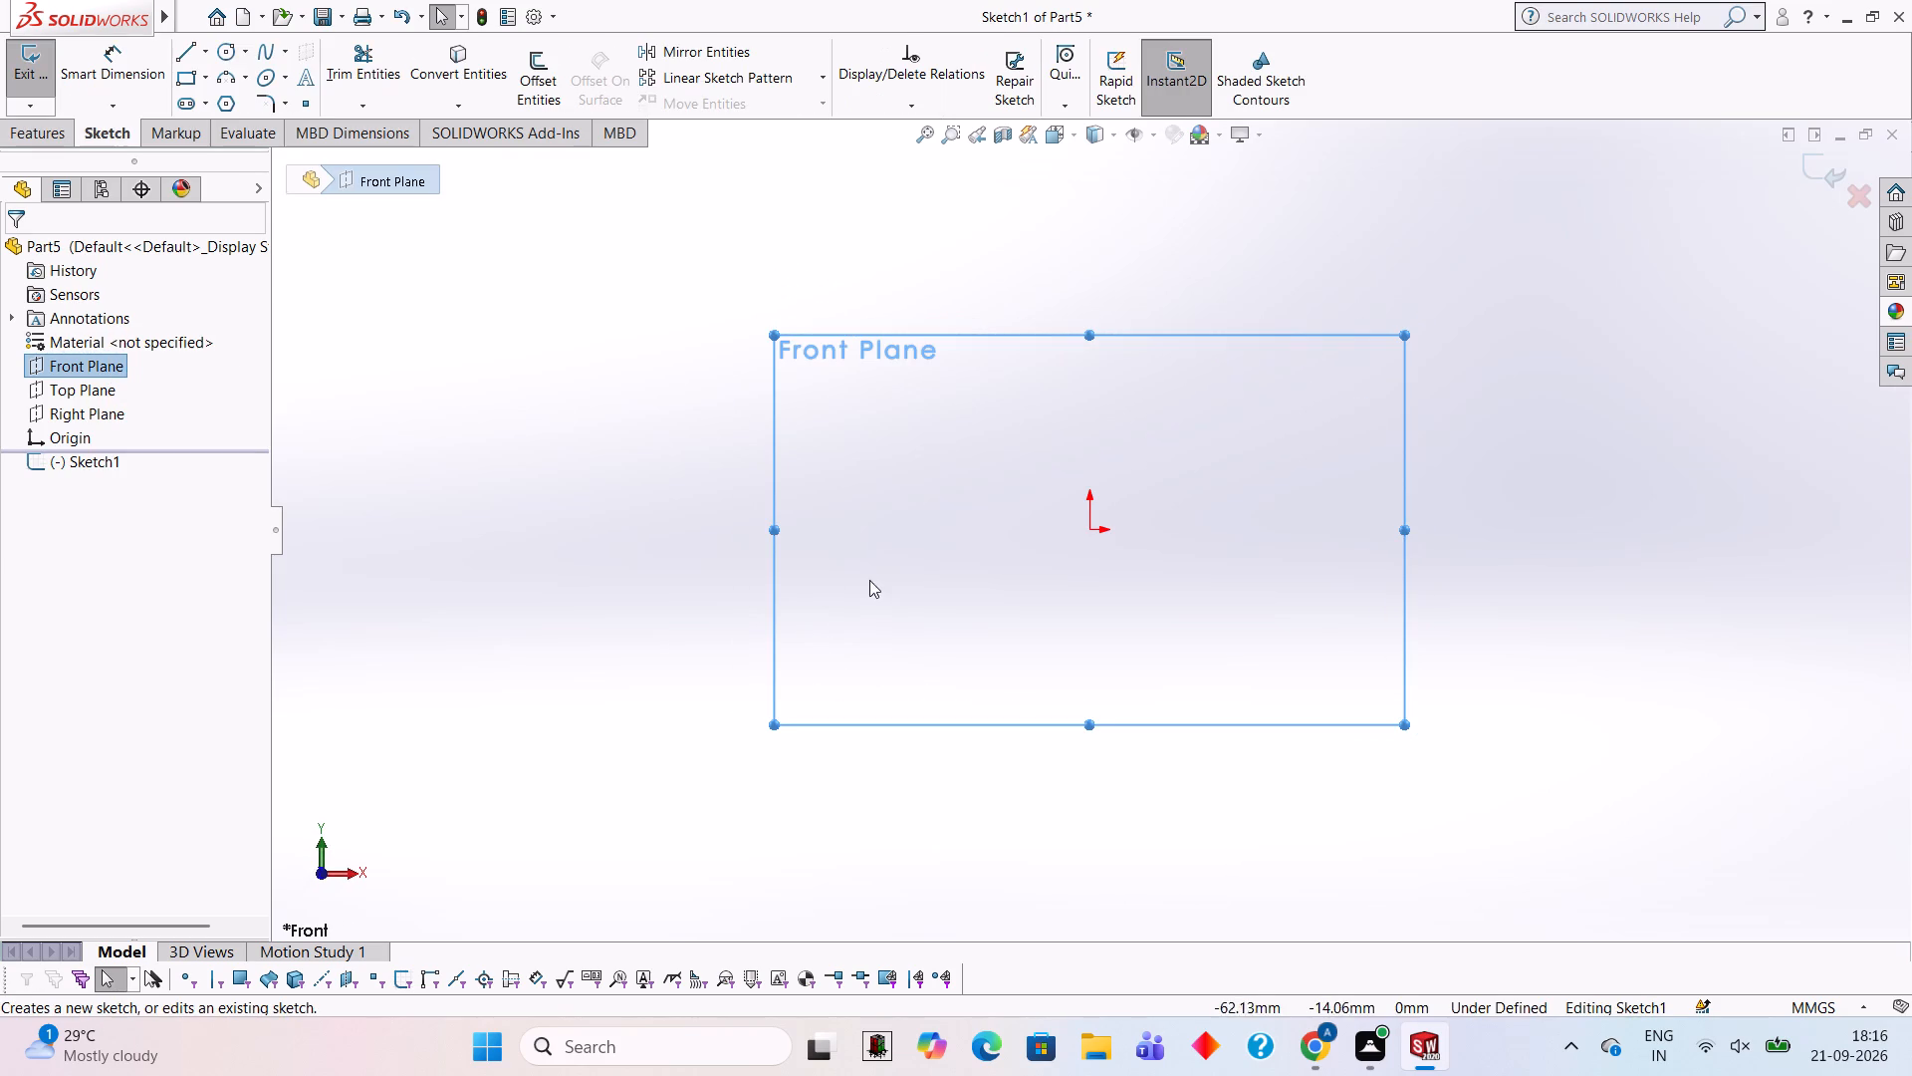
left_click(836, 498)
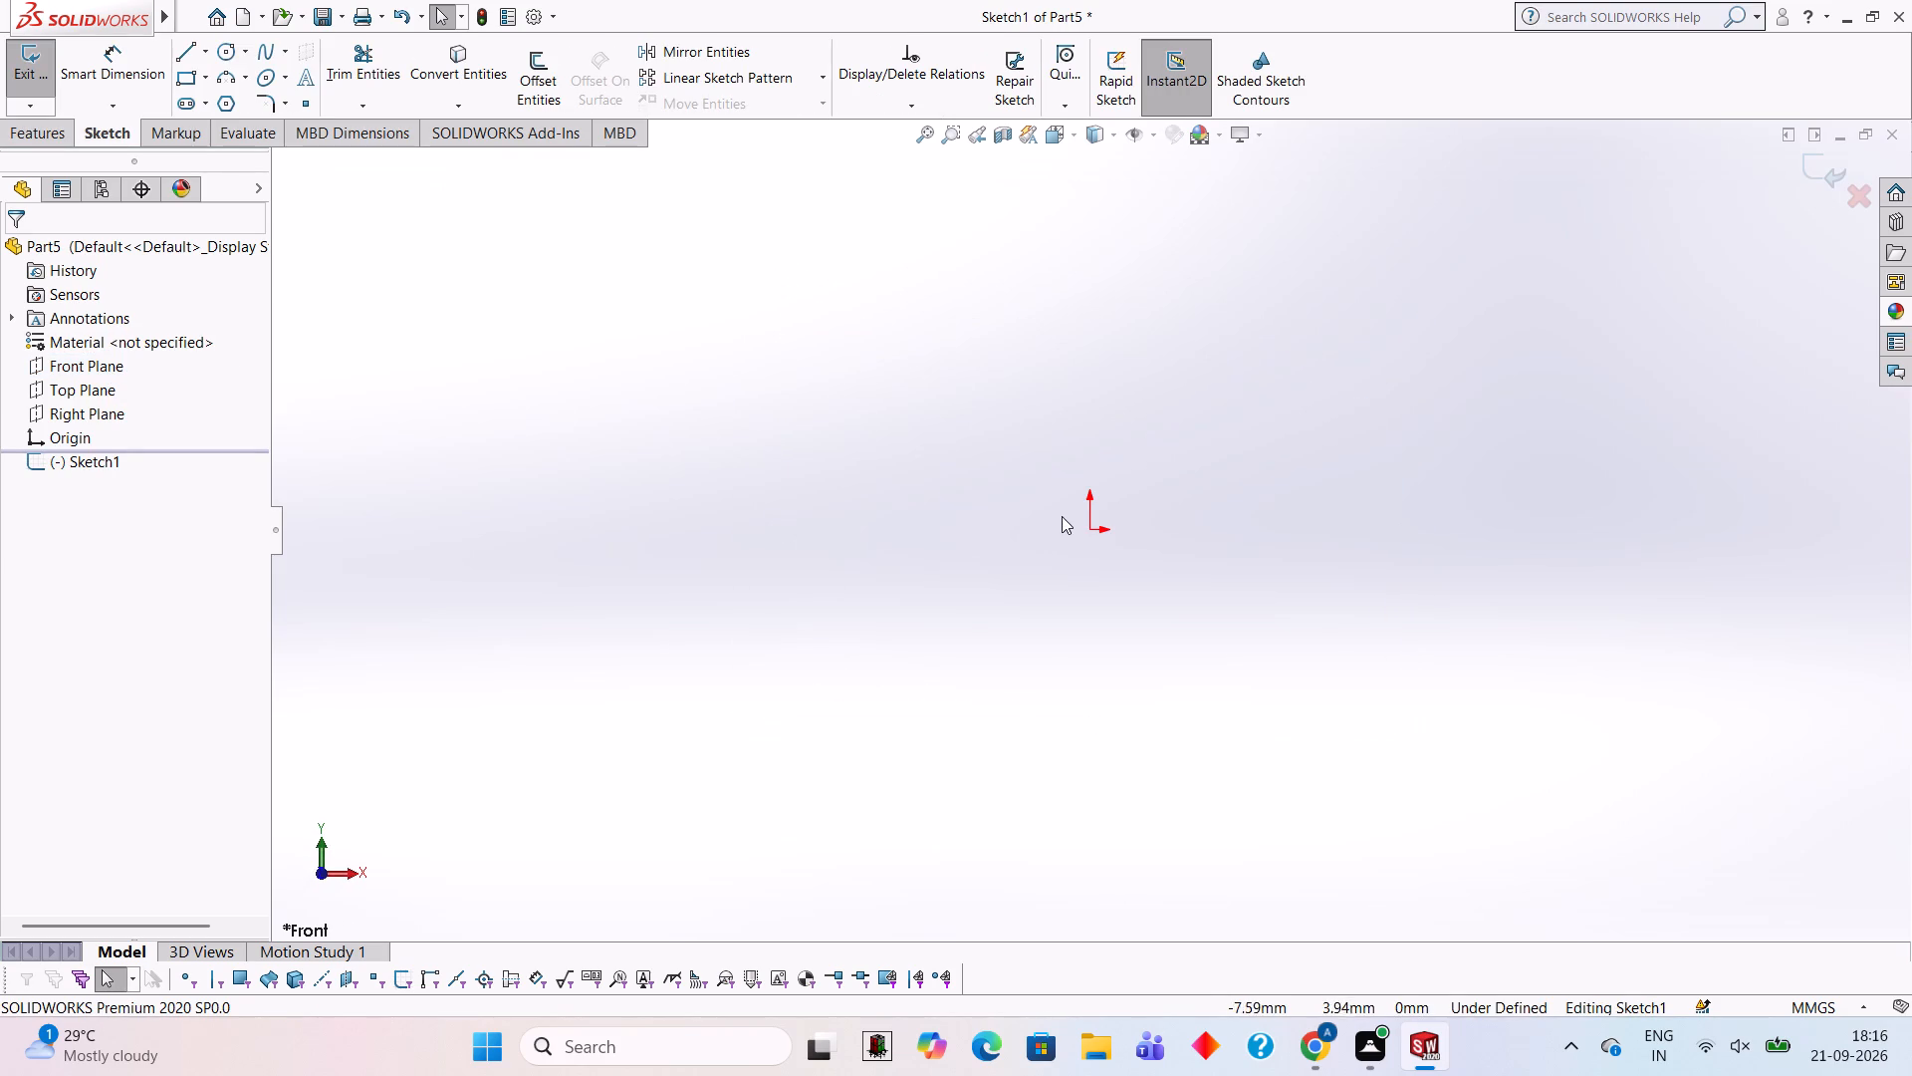
left_click(186, 61)
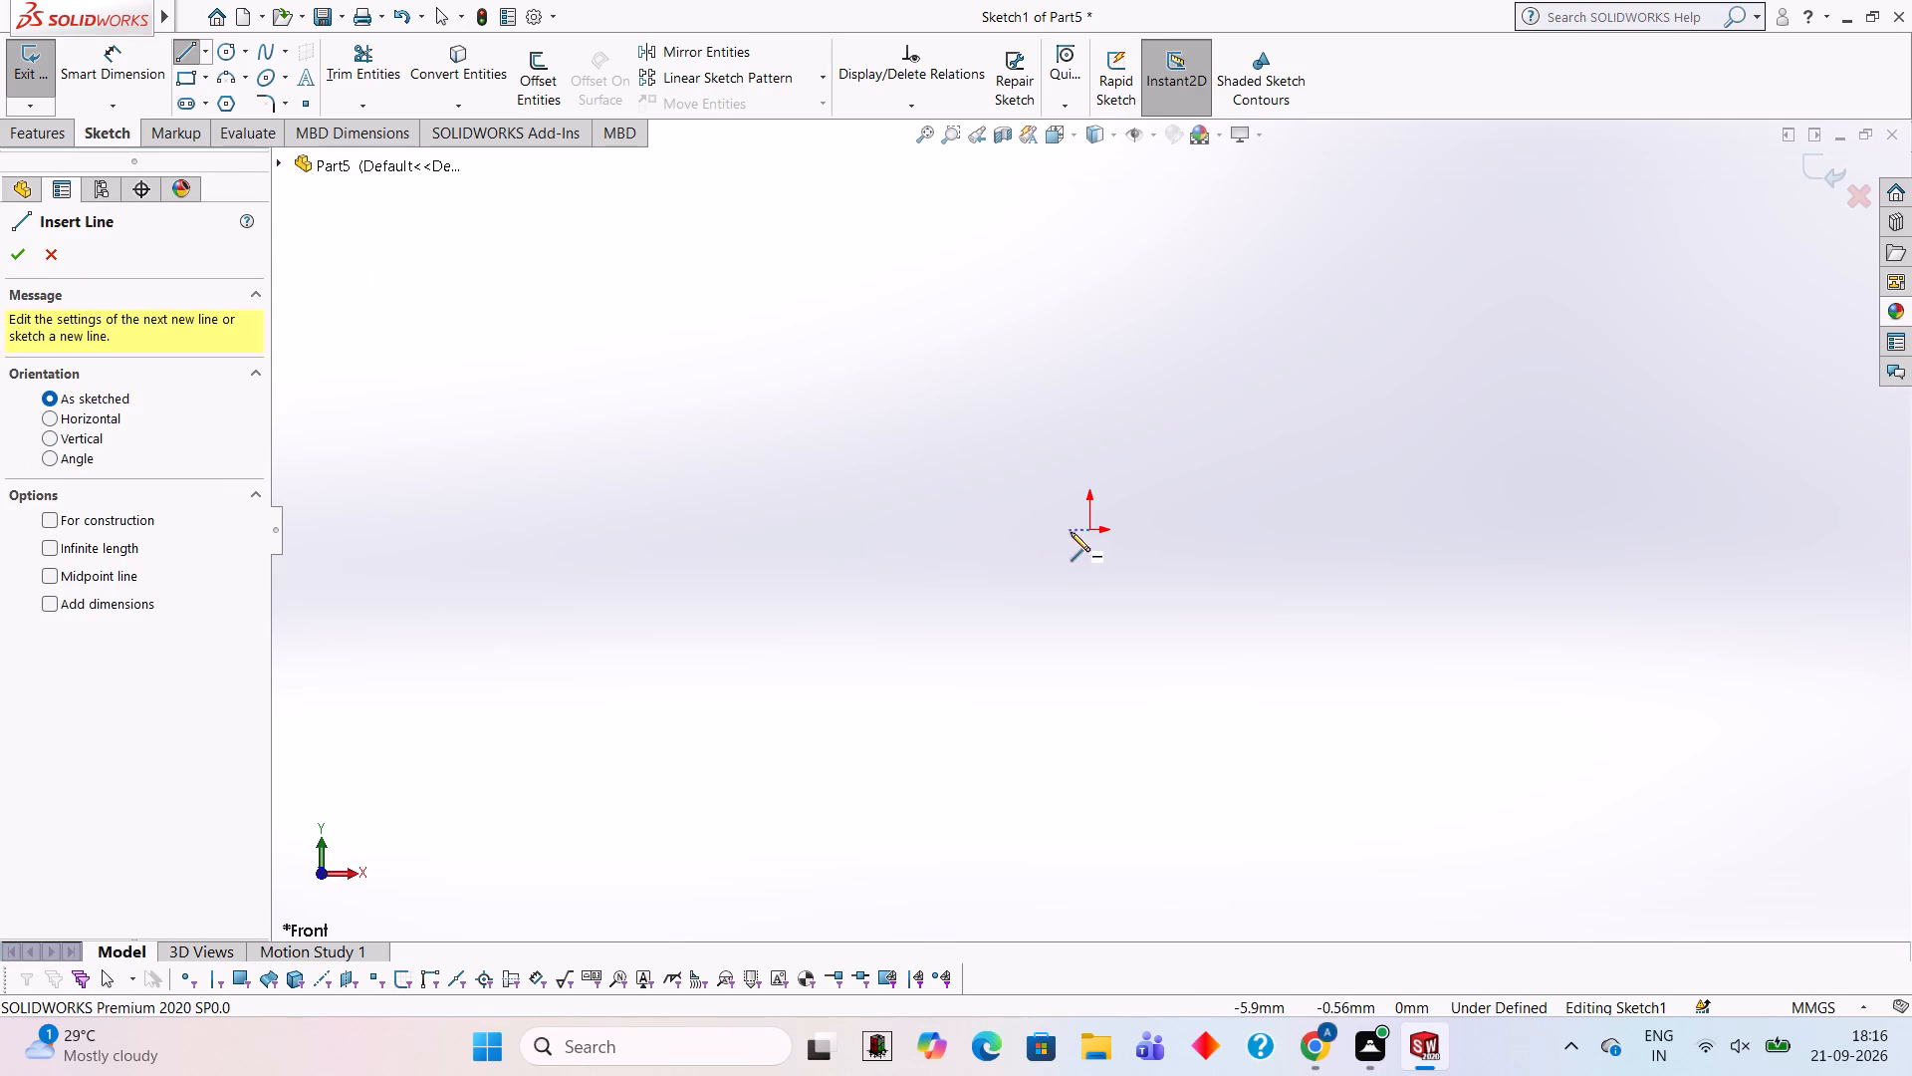
left_click(1086, 532)
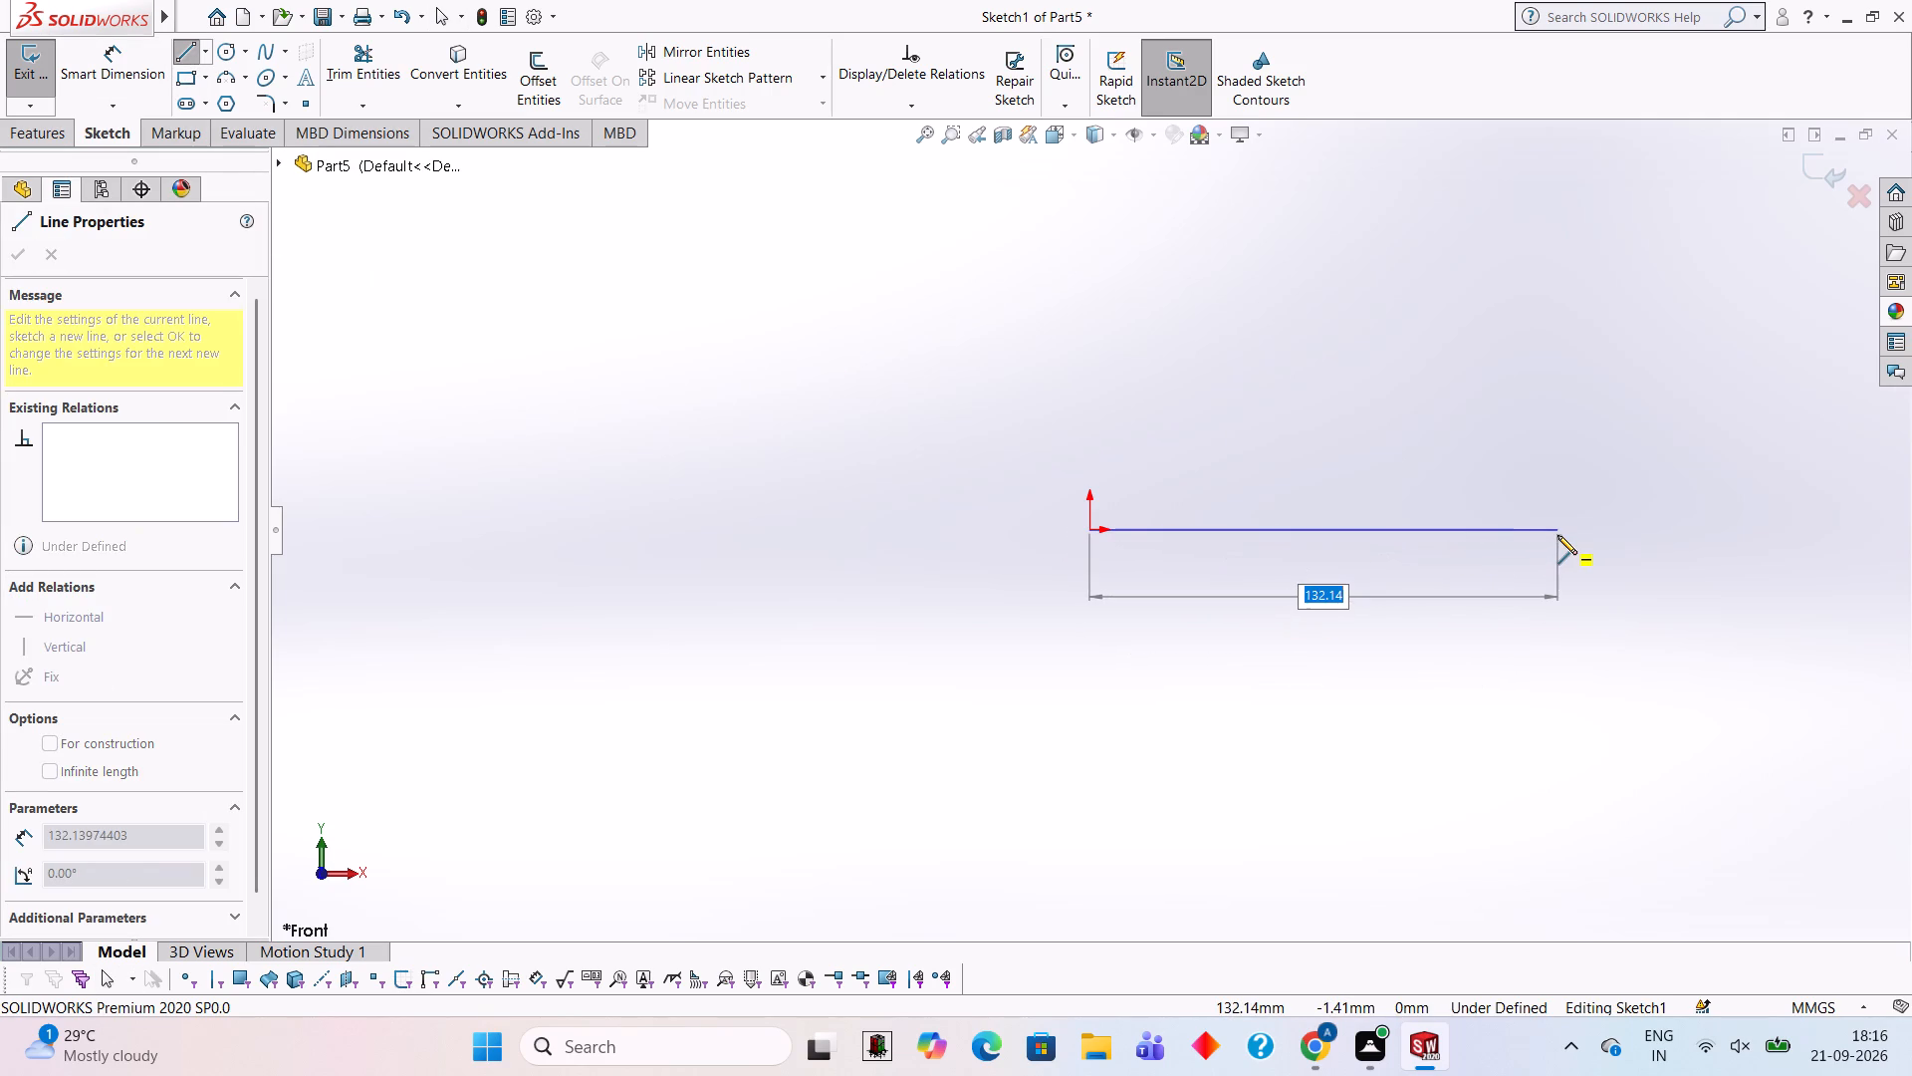
type("105")
key("Return")
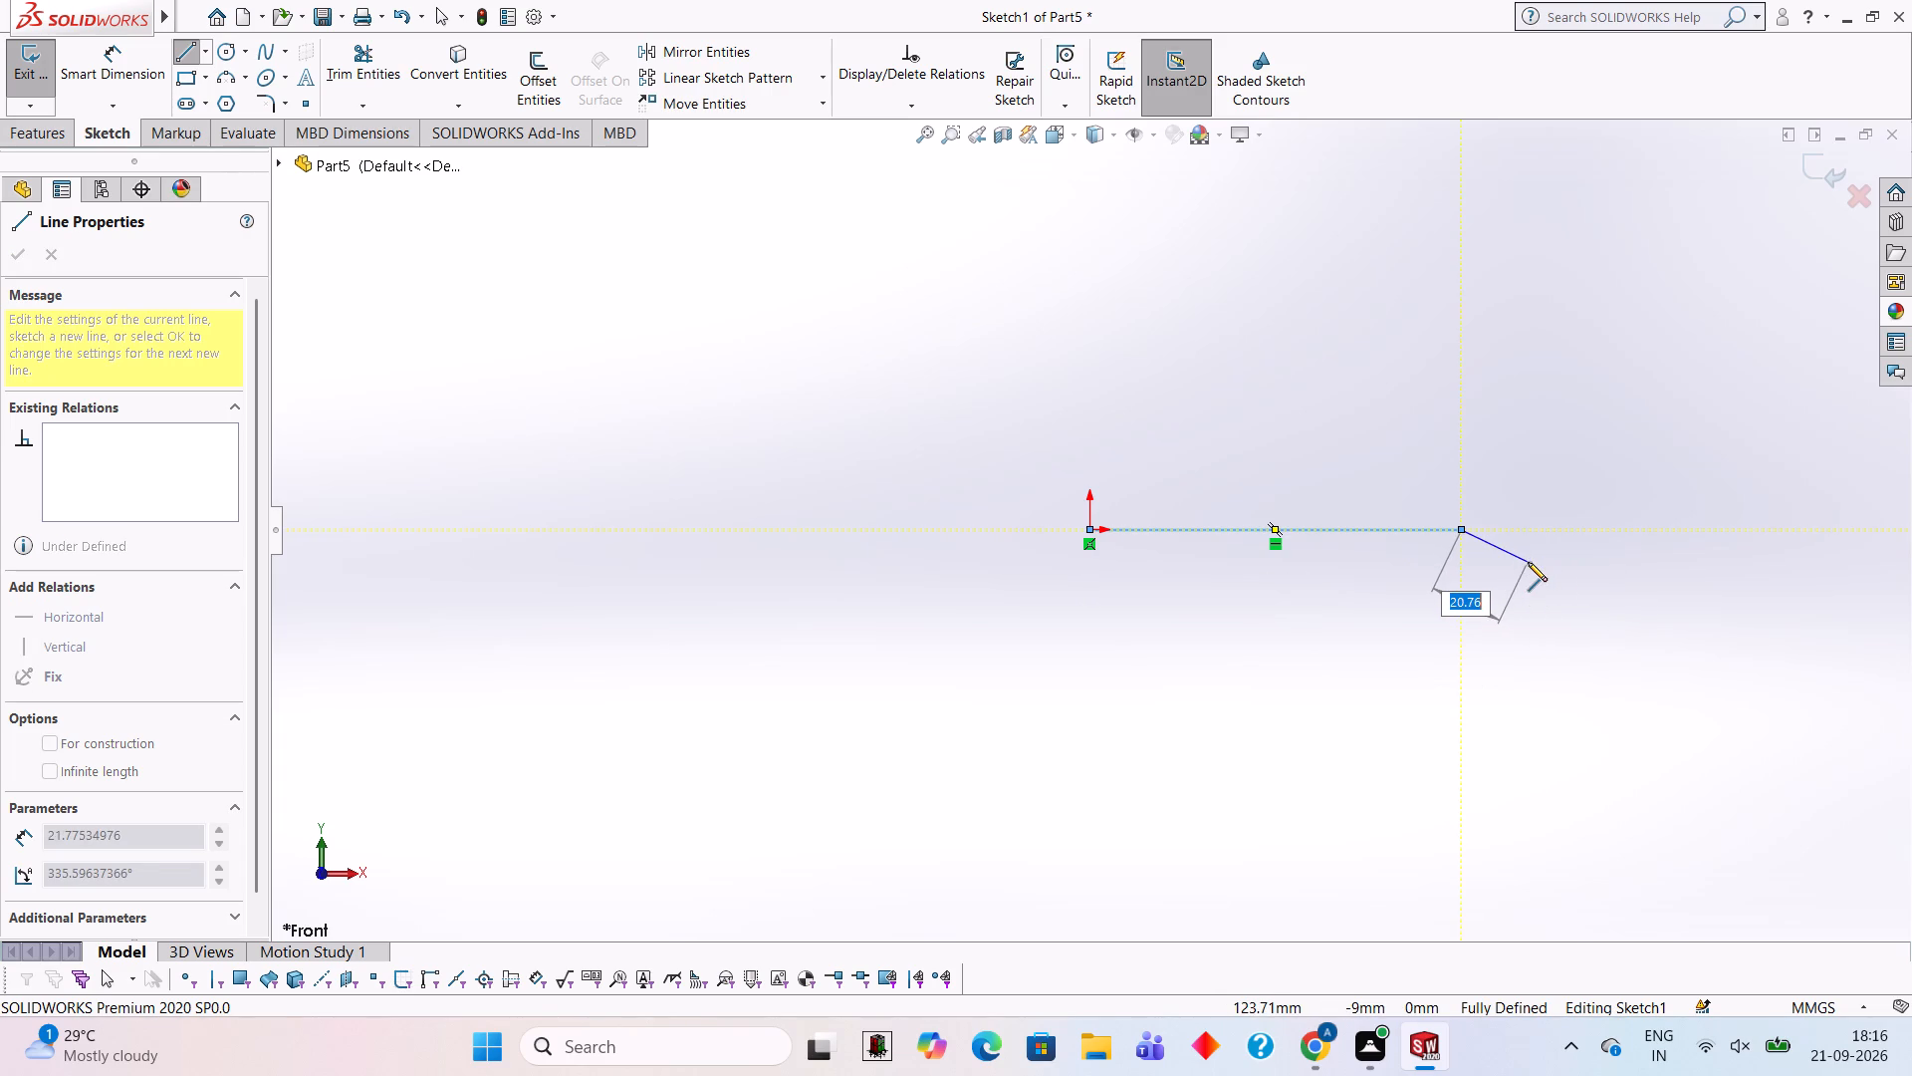
key("Escape")
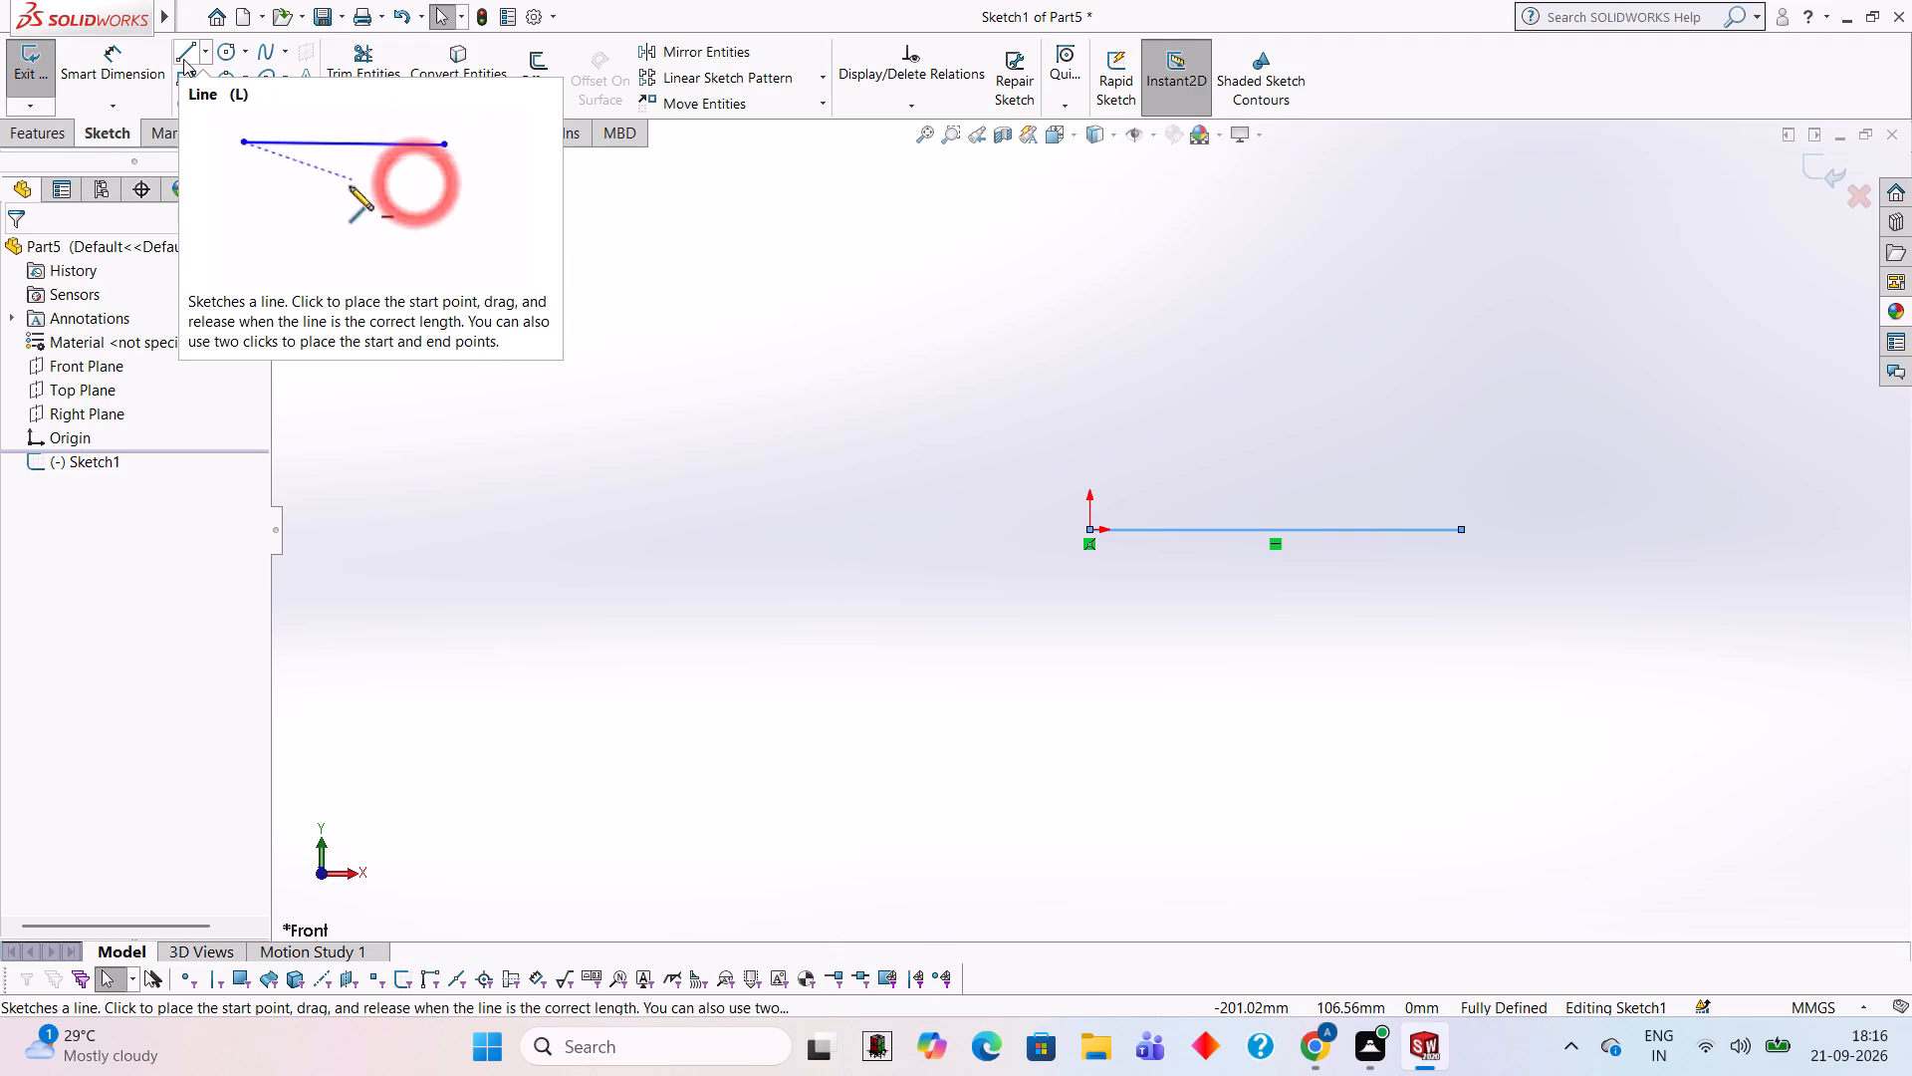
Draw a 15 mm vertical line up from the origin and a 105 mm horizontal line rightward from its top end.
left_click(1086, 526)
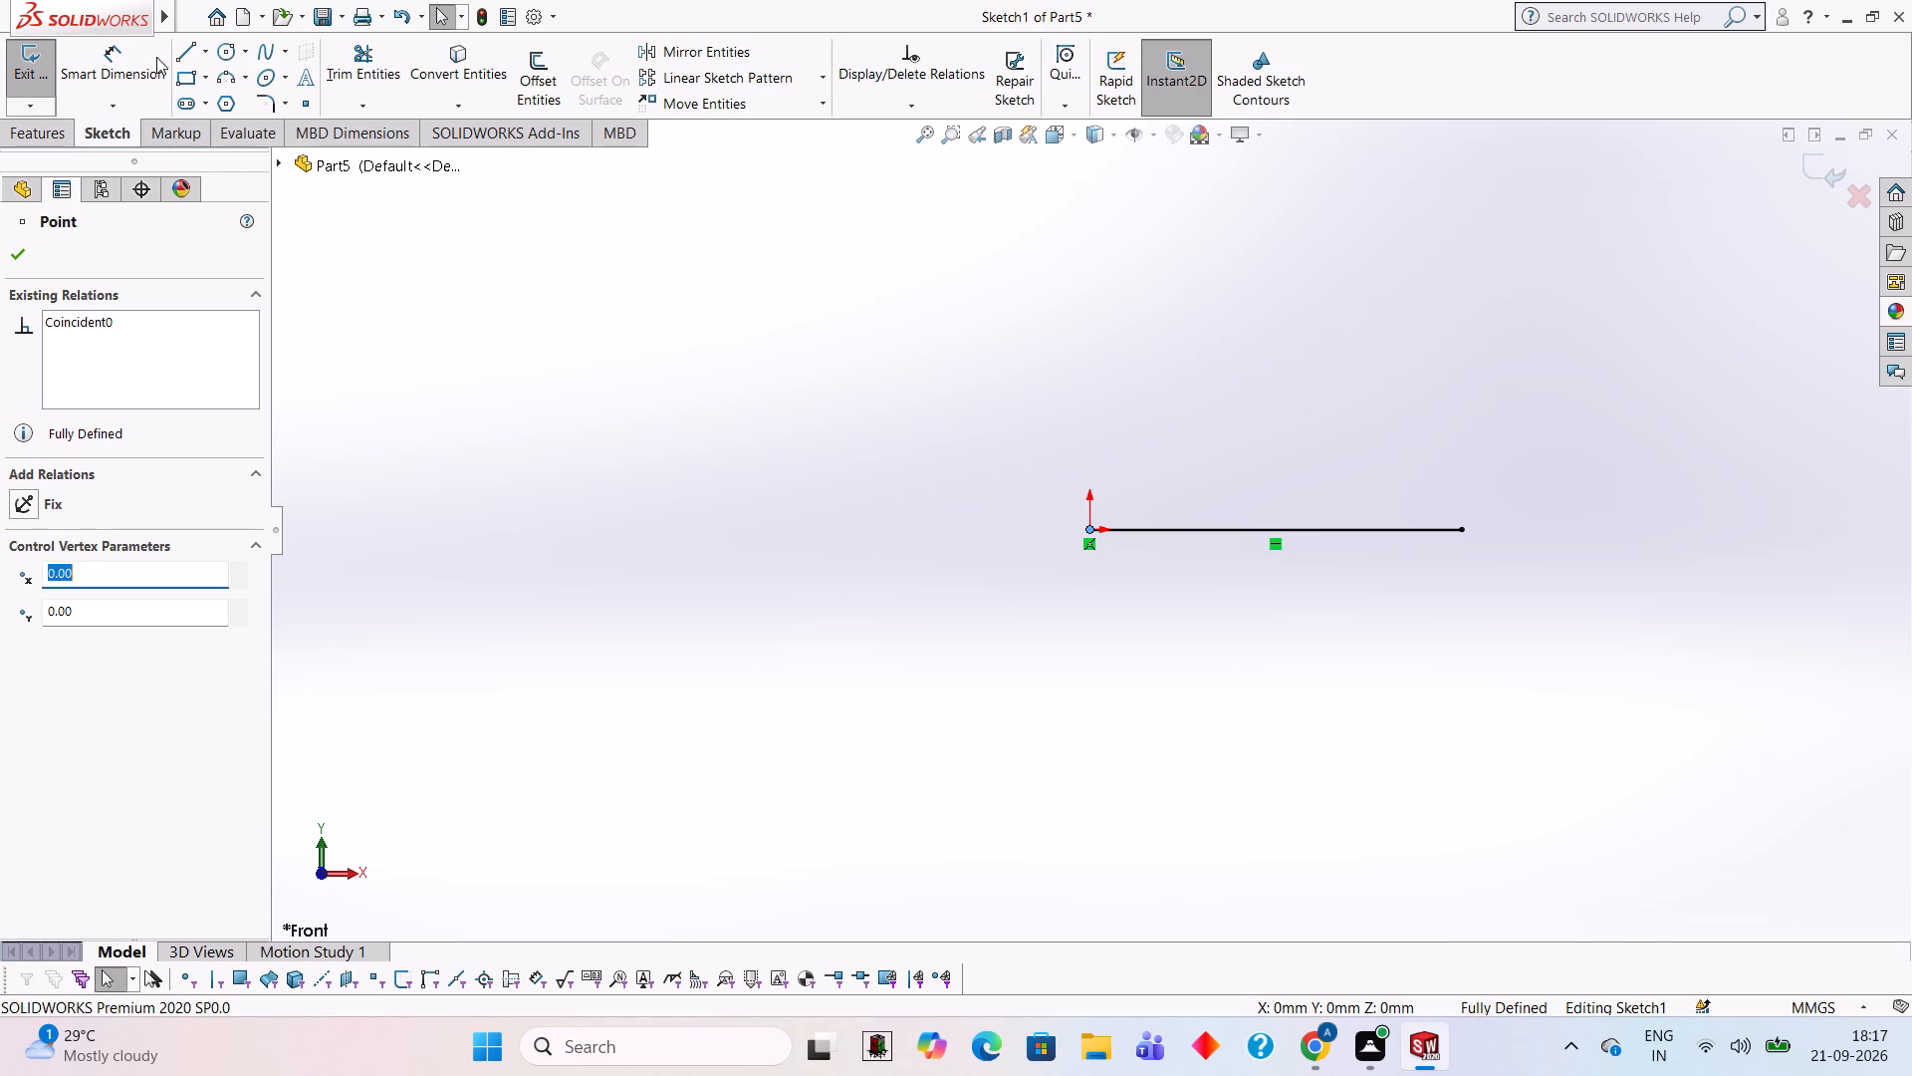
left_click(185, 51)
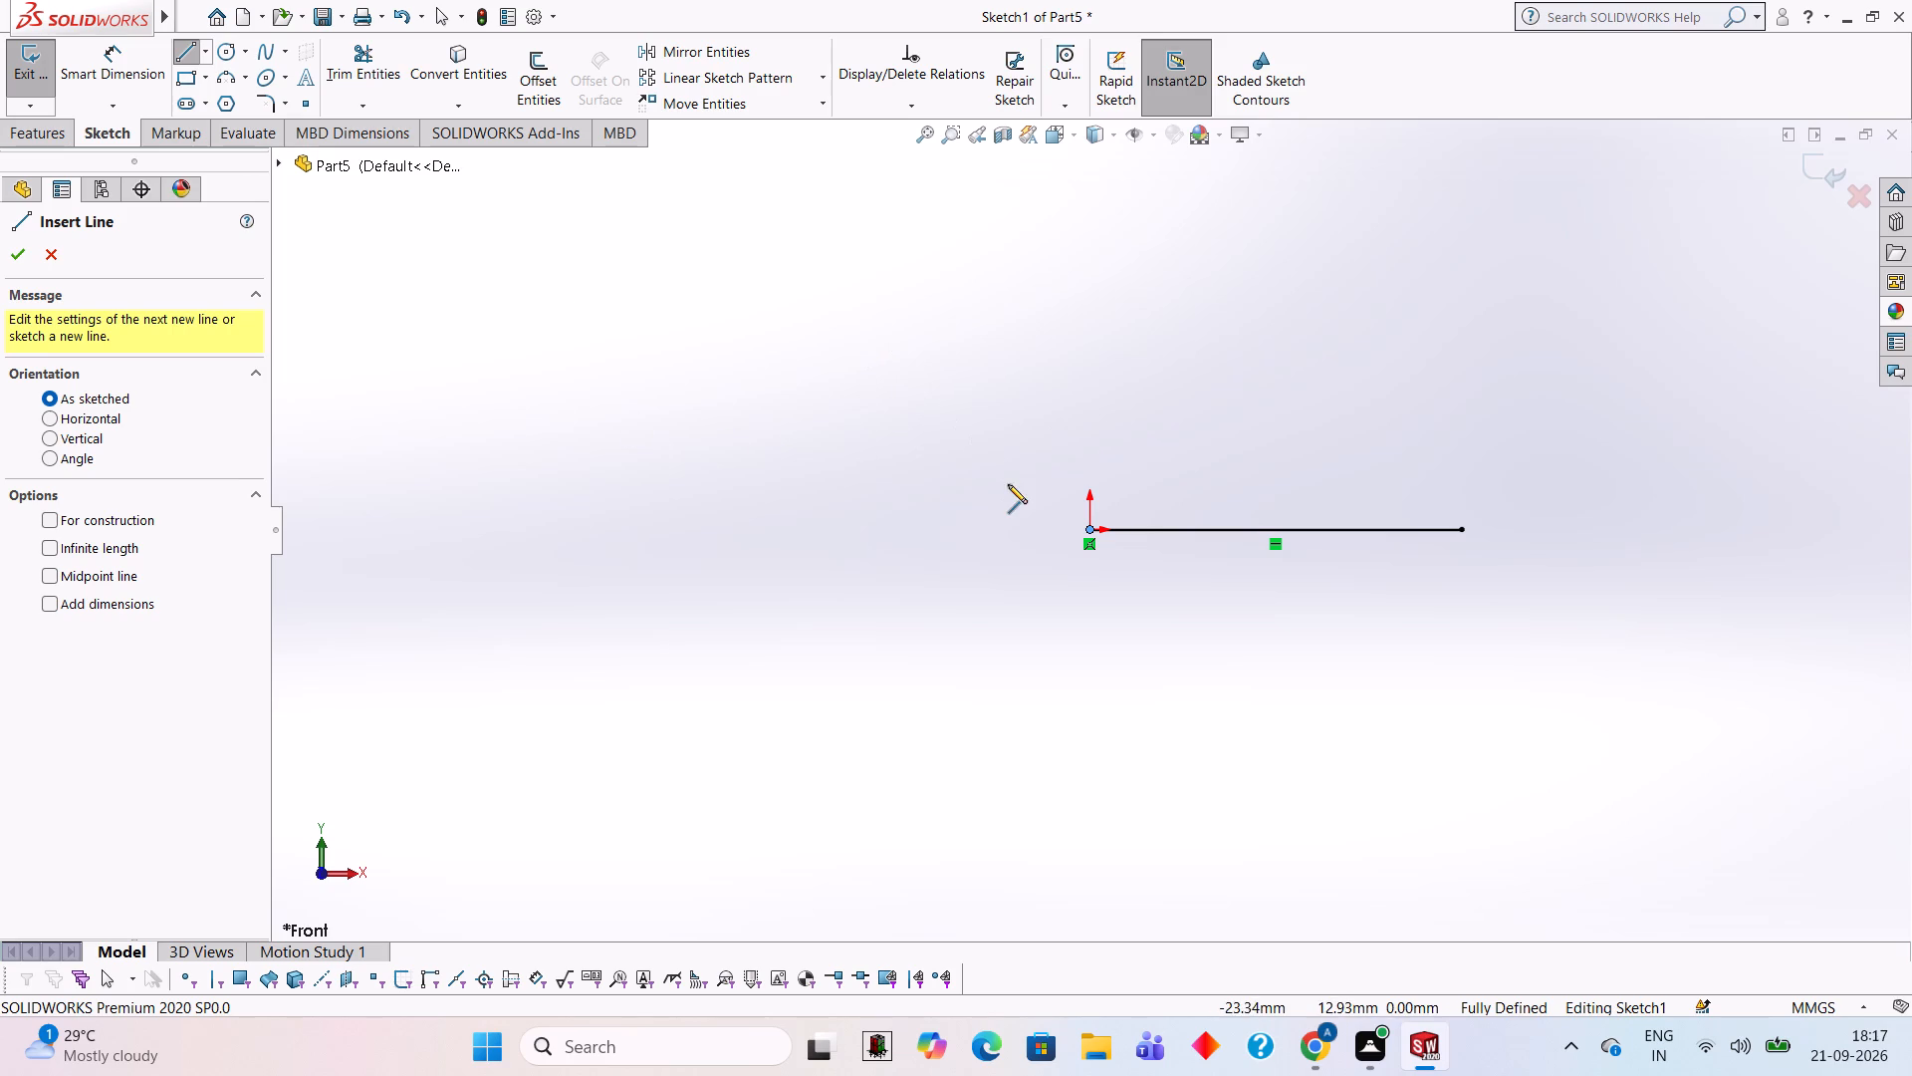
left_click(1088, 526)
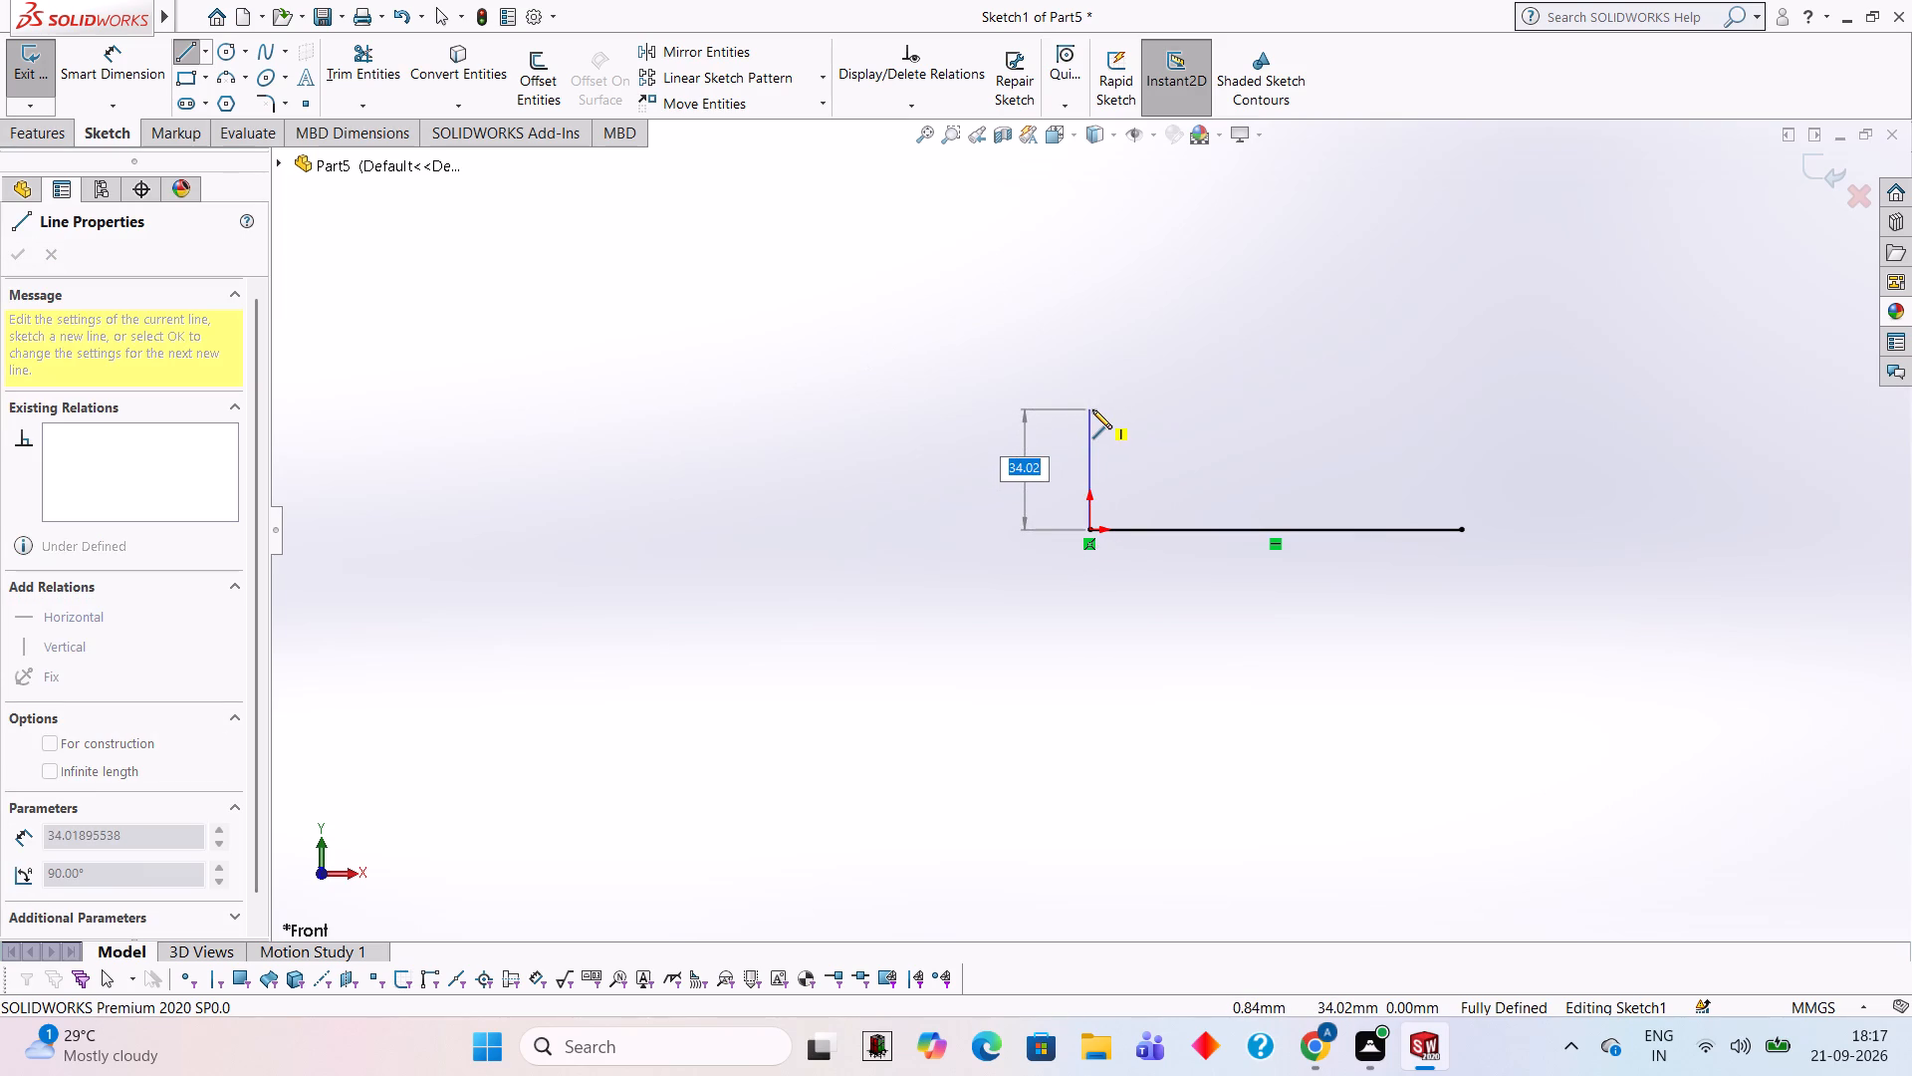
type("15")
key("Return")
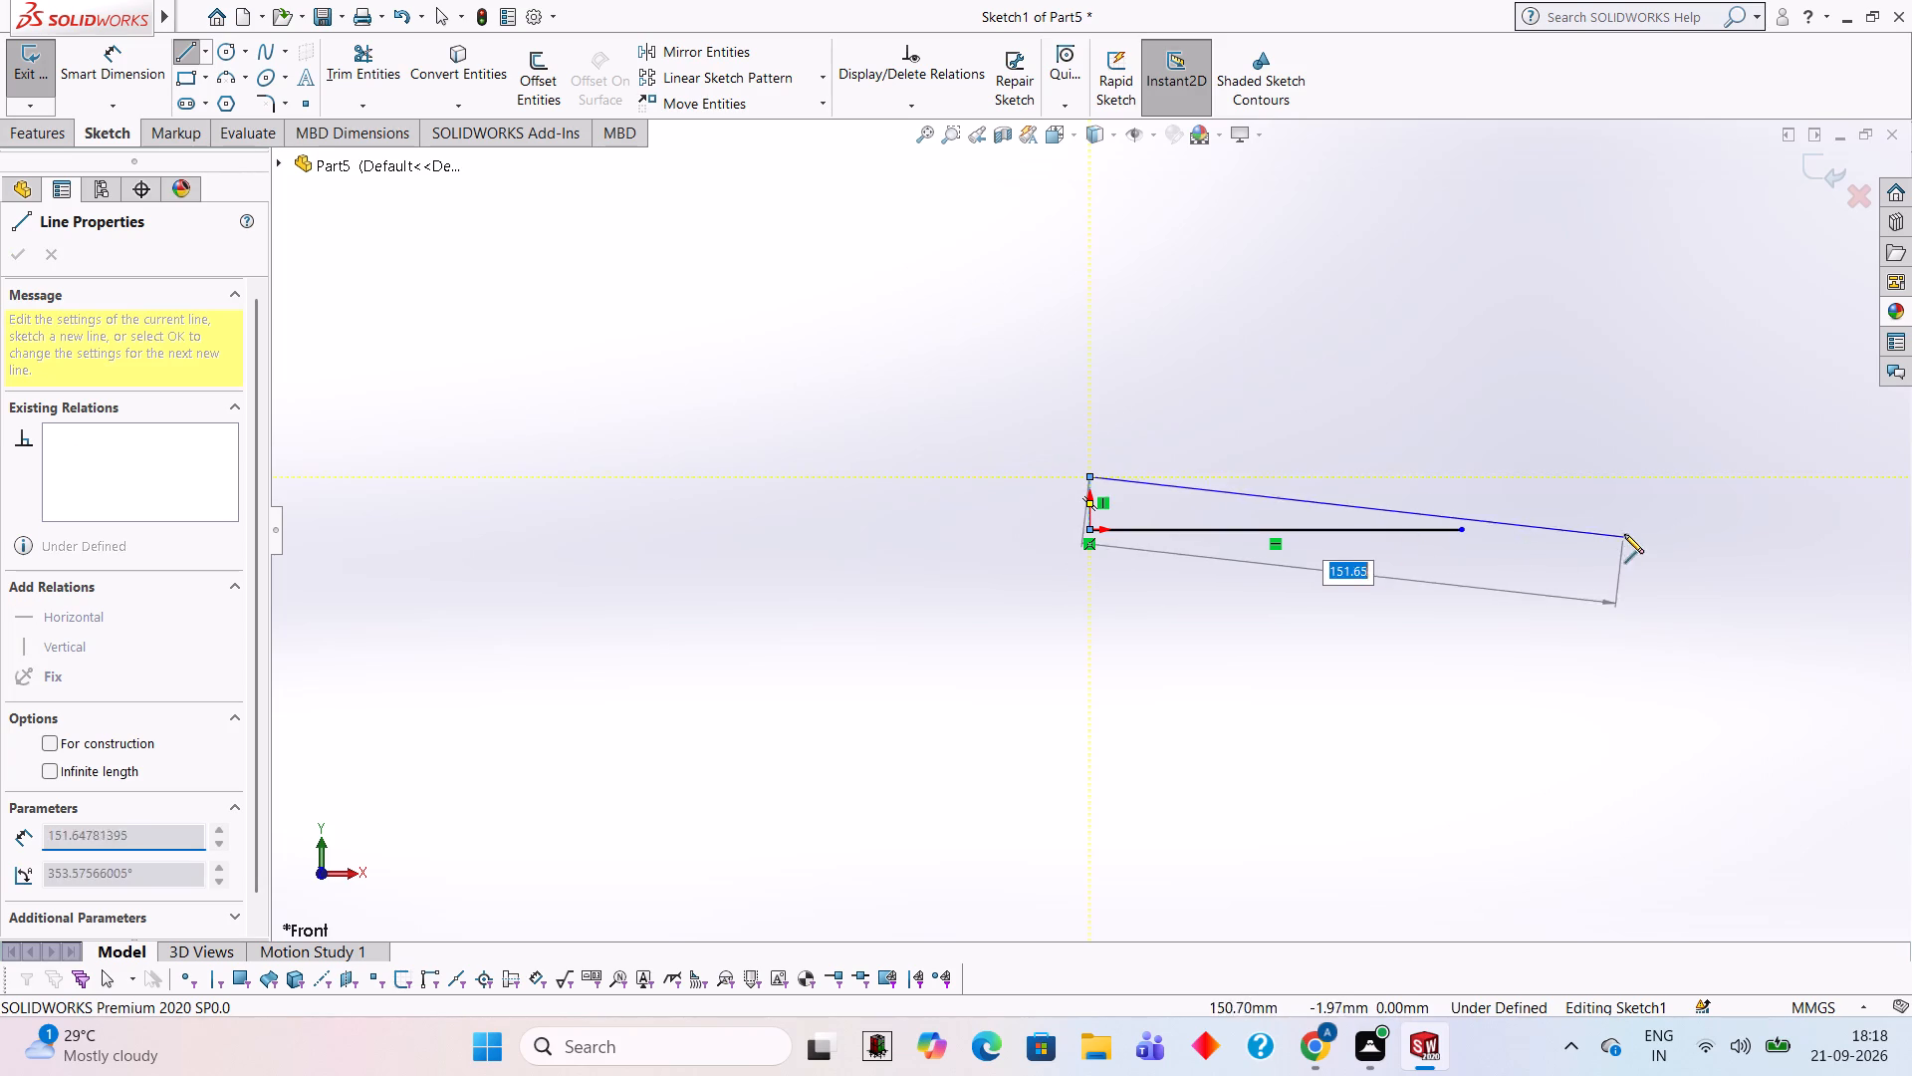
left_click(1460, 481)
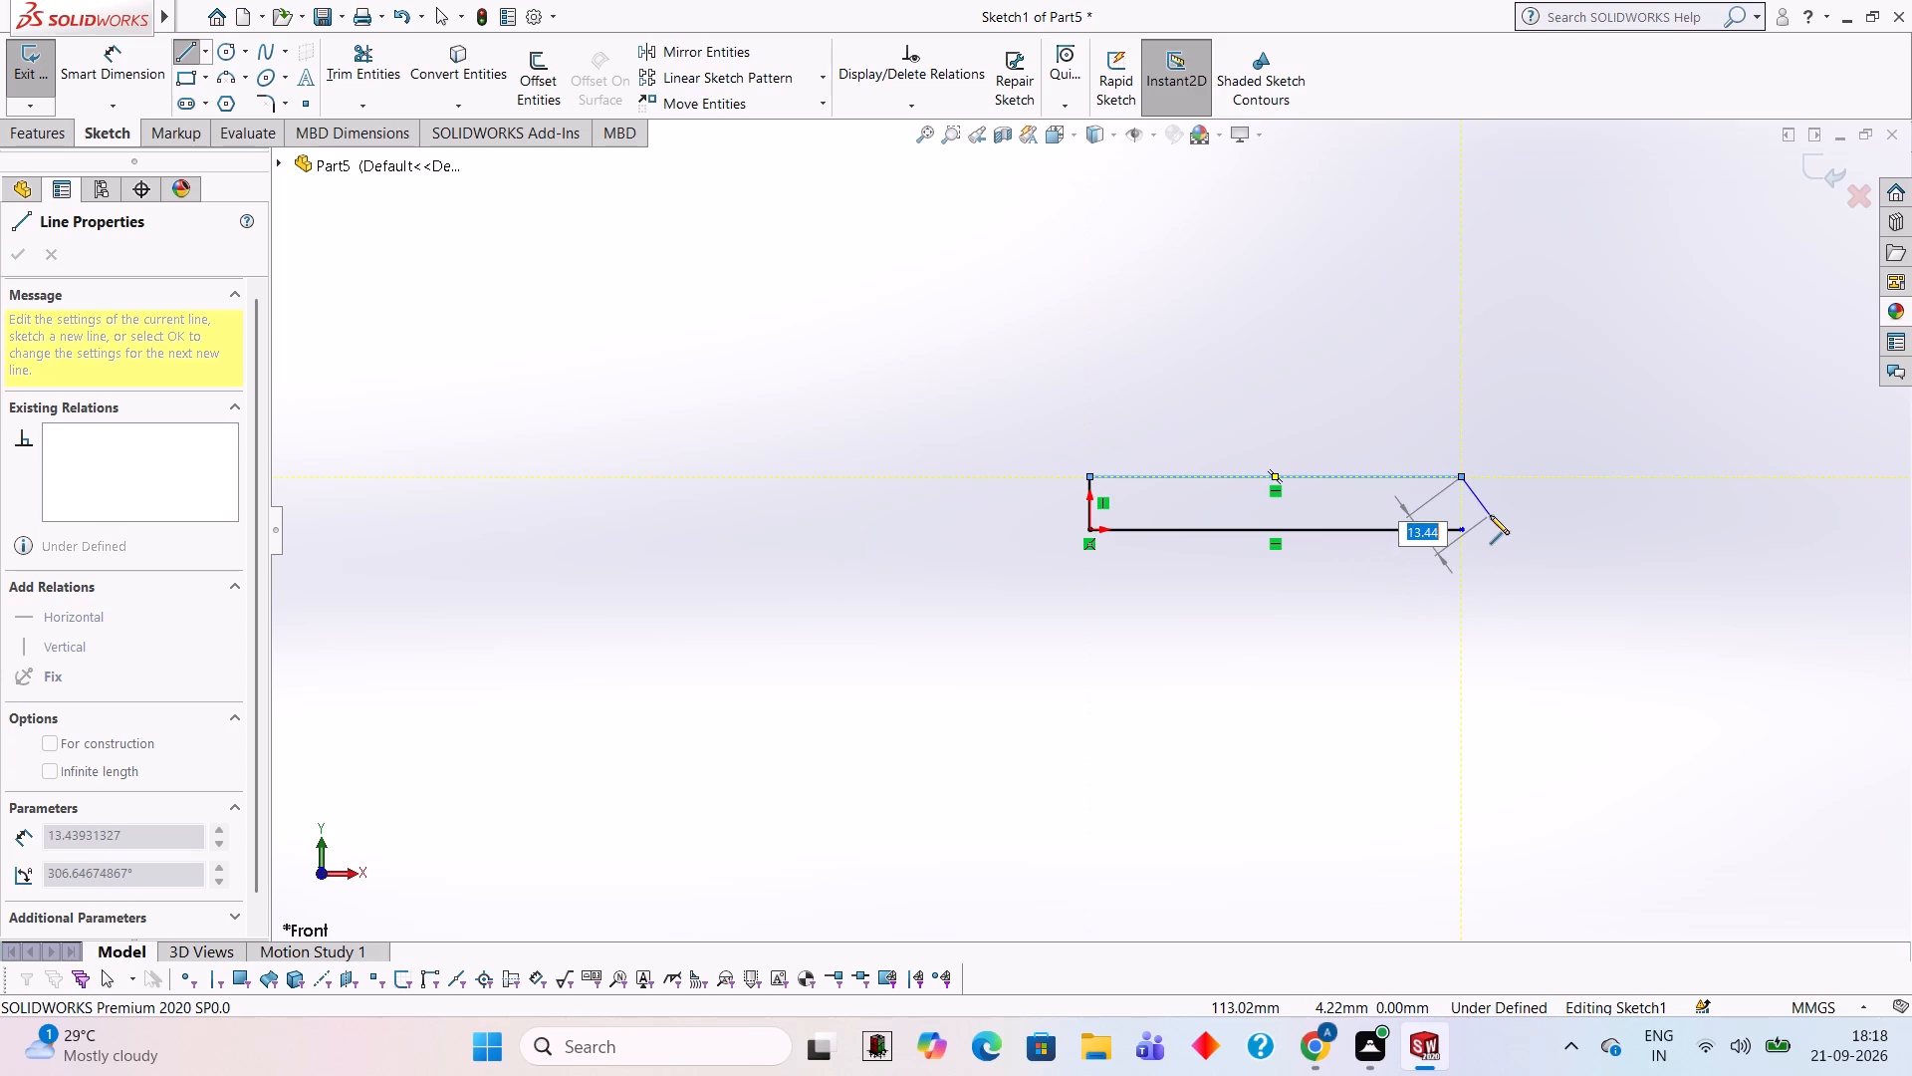
key("Escape")
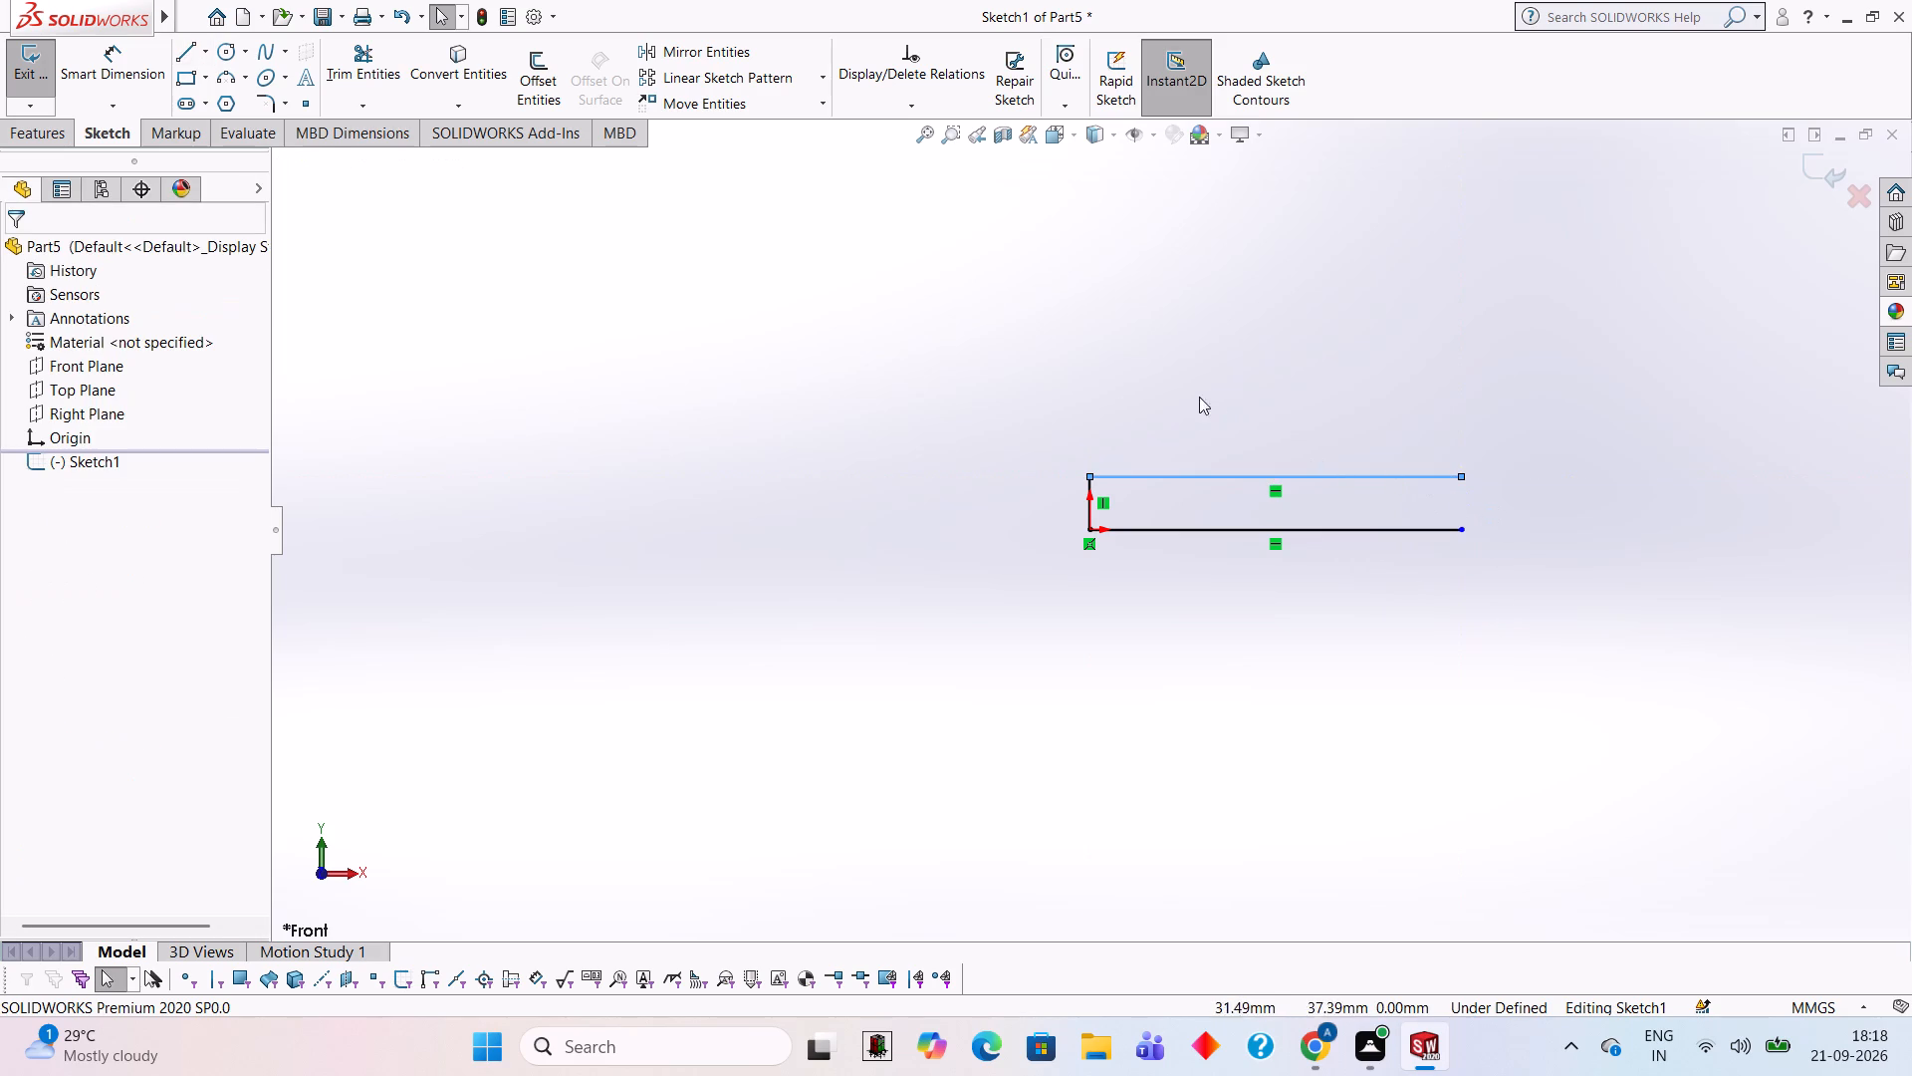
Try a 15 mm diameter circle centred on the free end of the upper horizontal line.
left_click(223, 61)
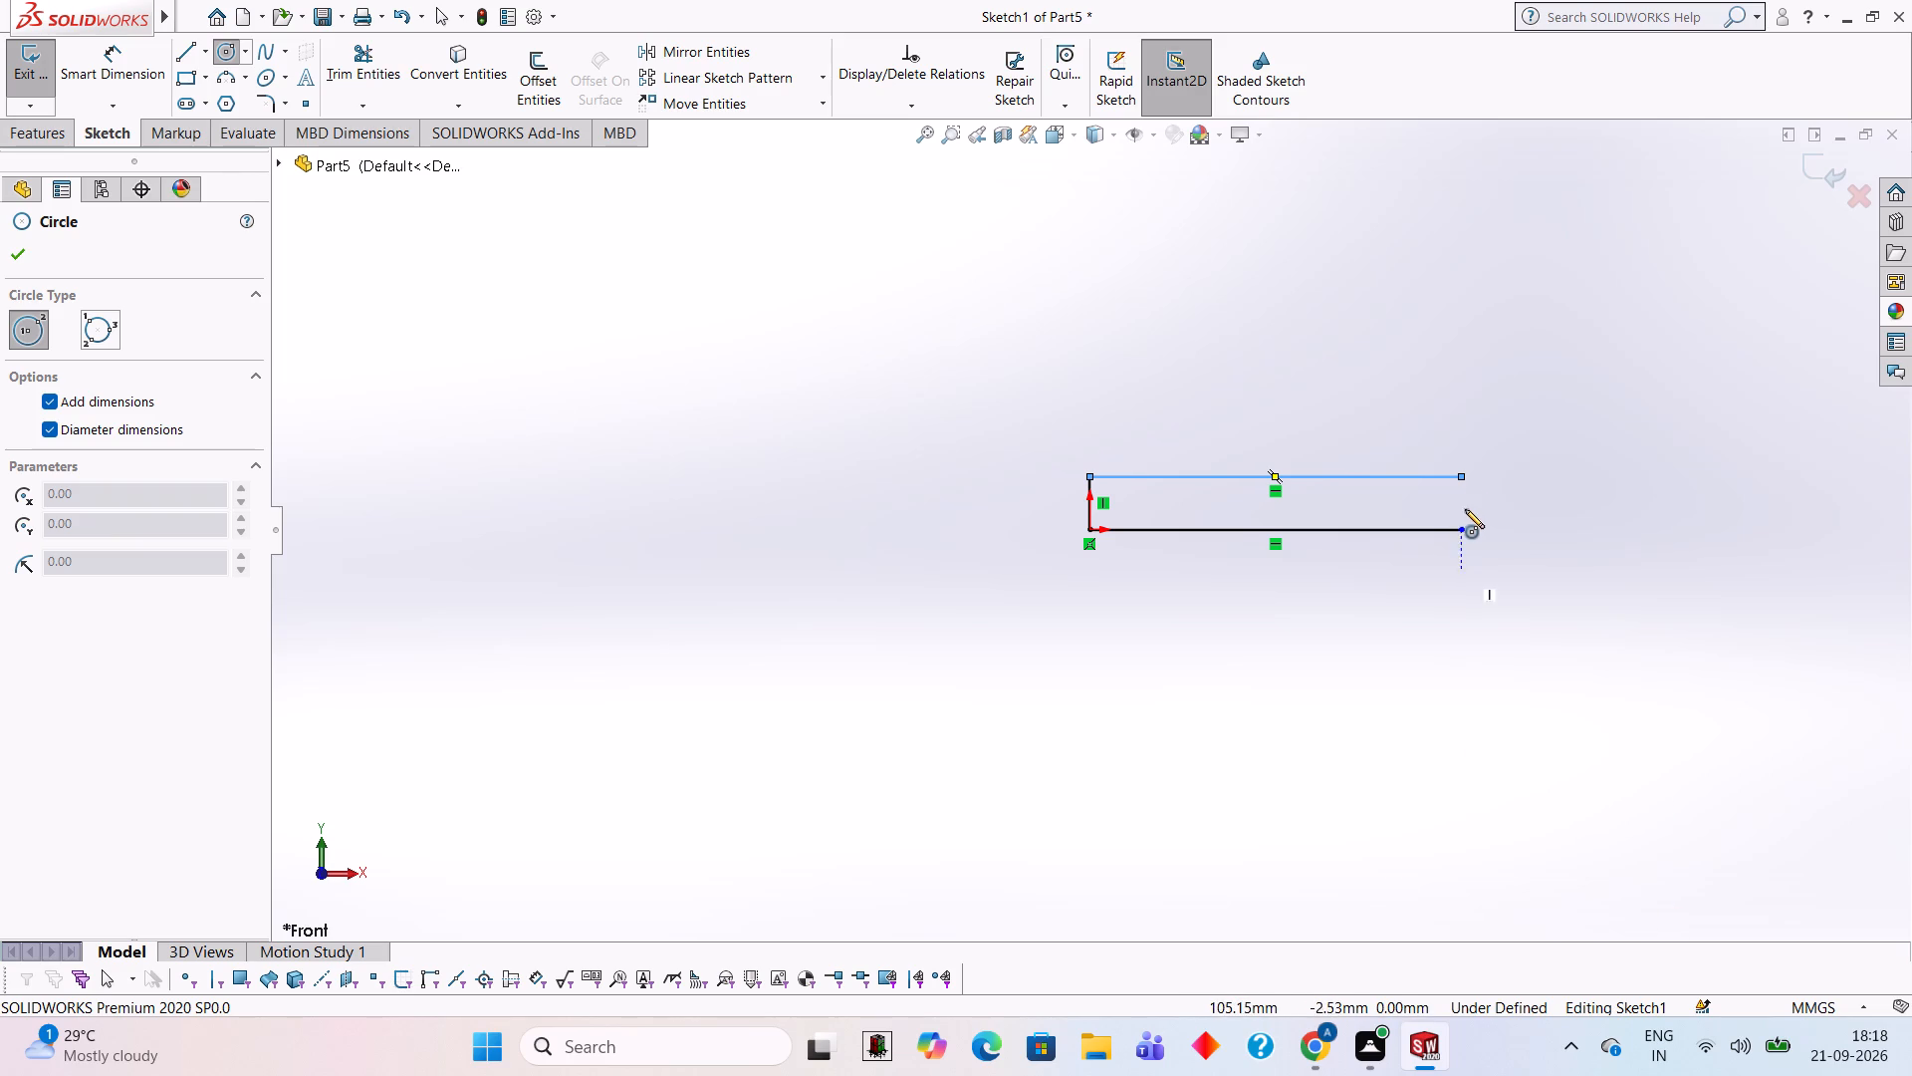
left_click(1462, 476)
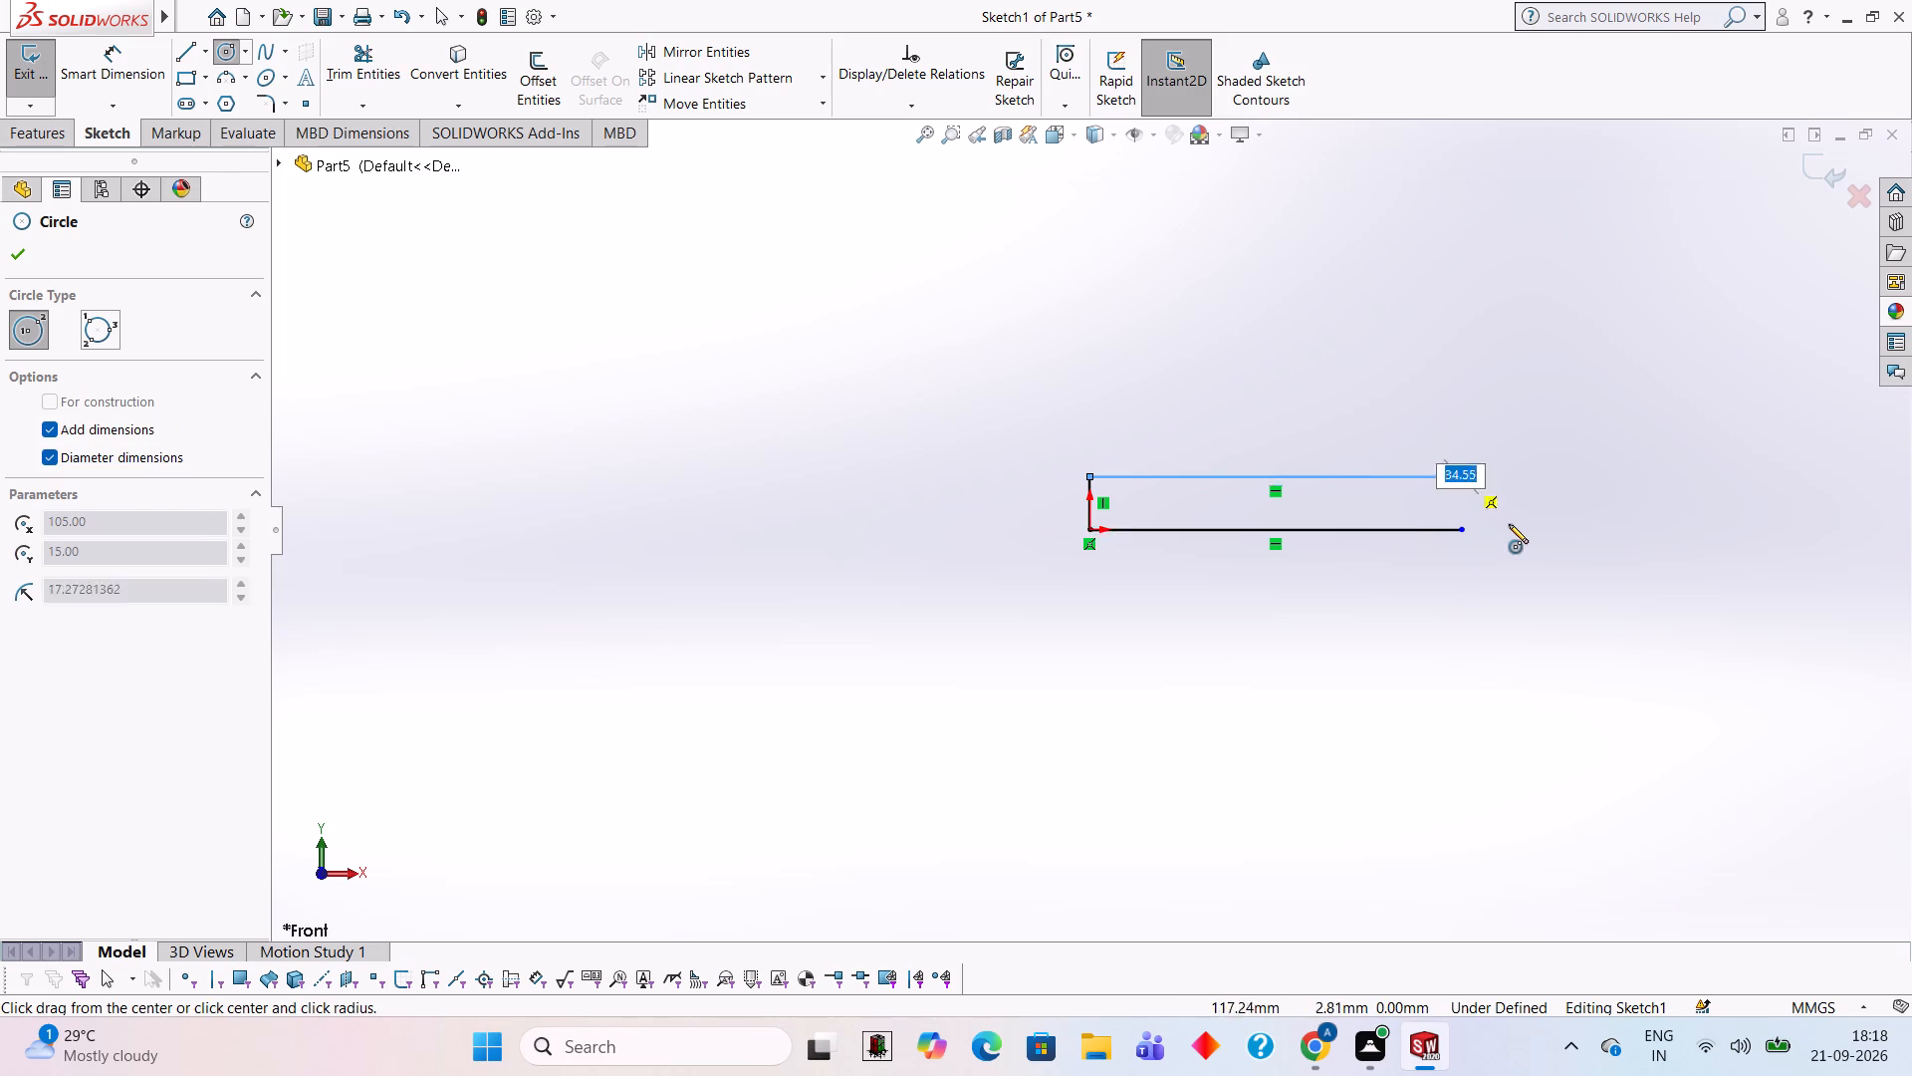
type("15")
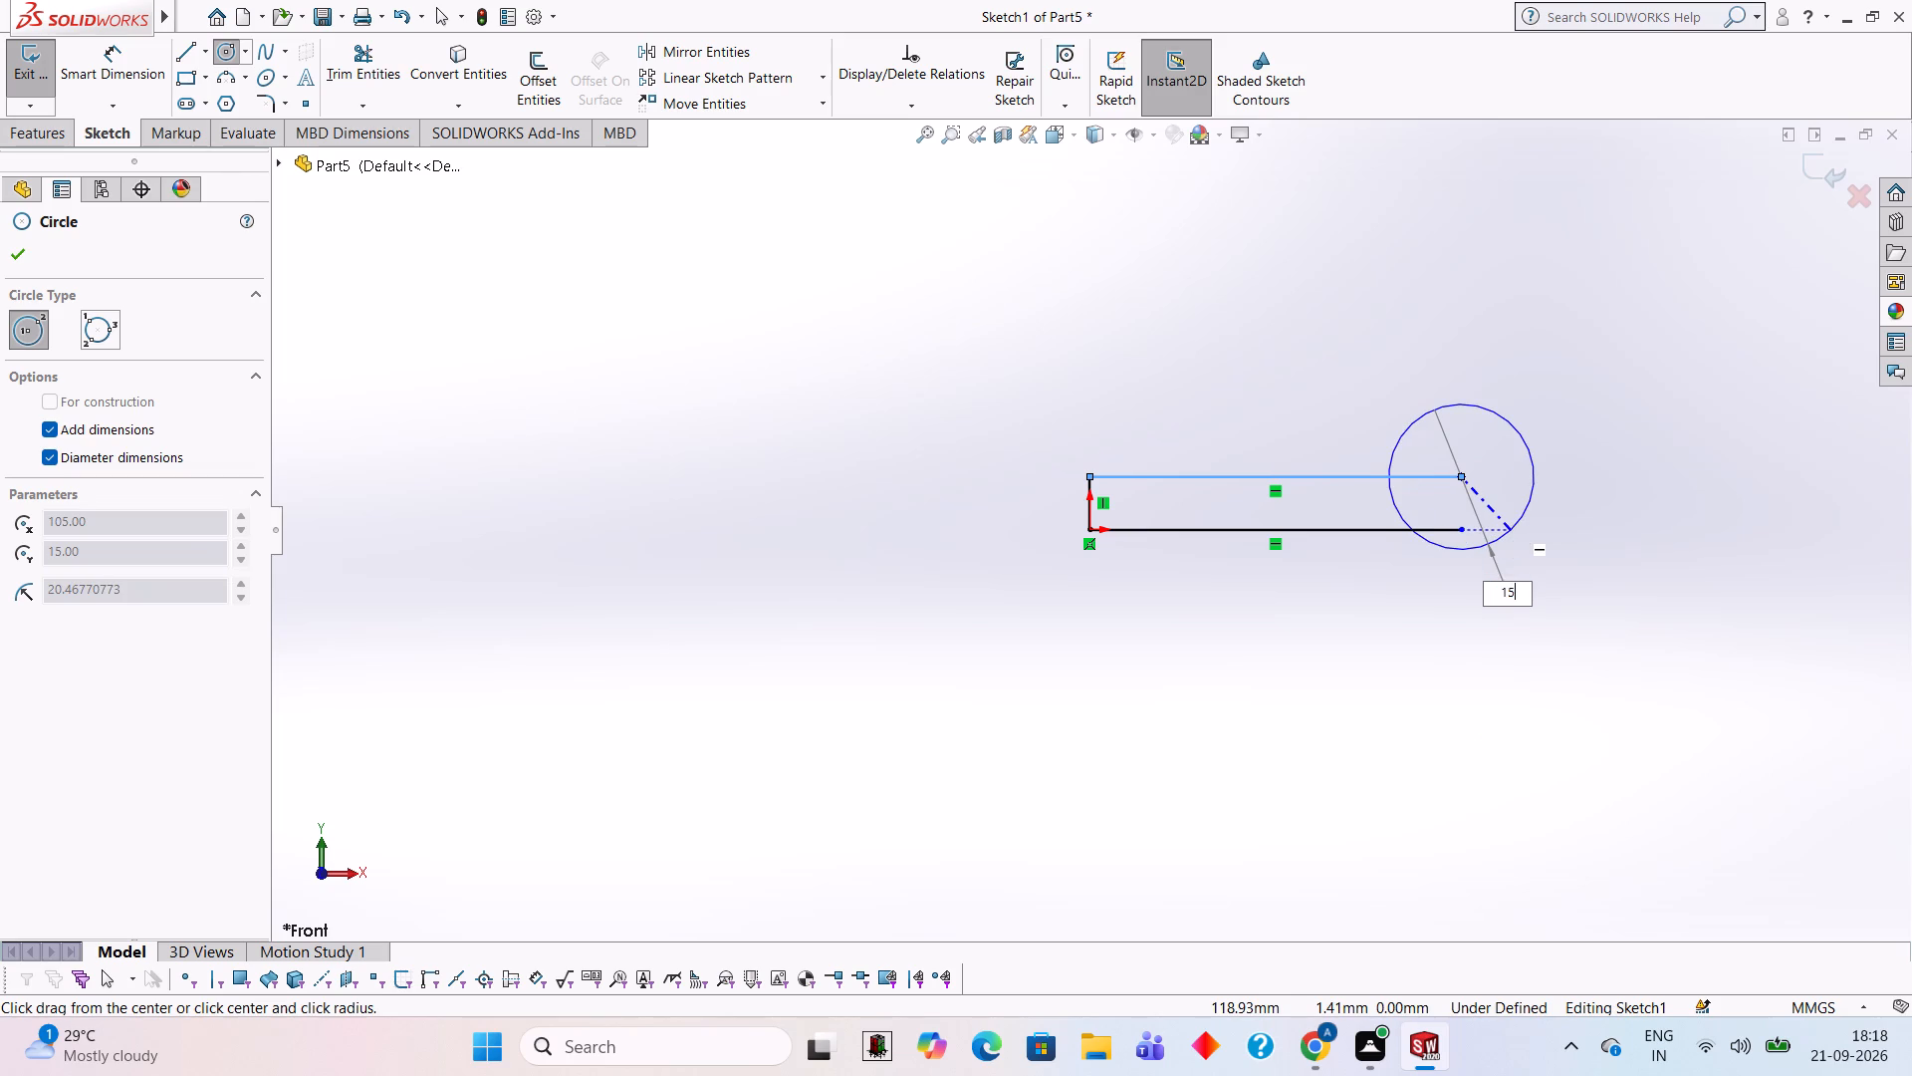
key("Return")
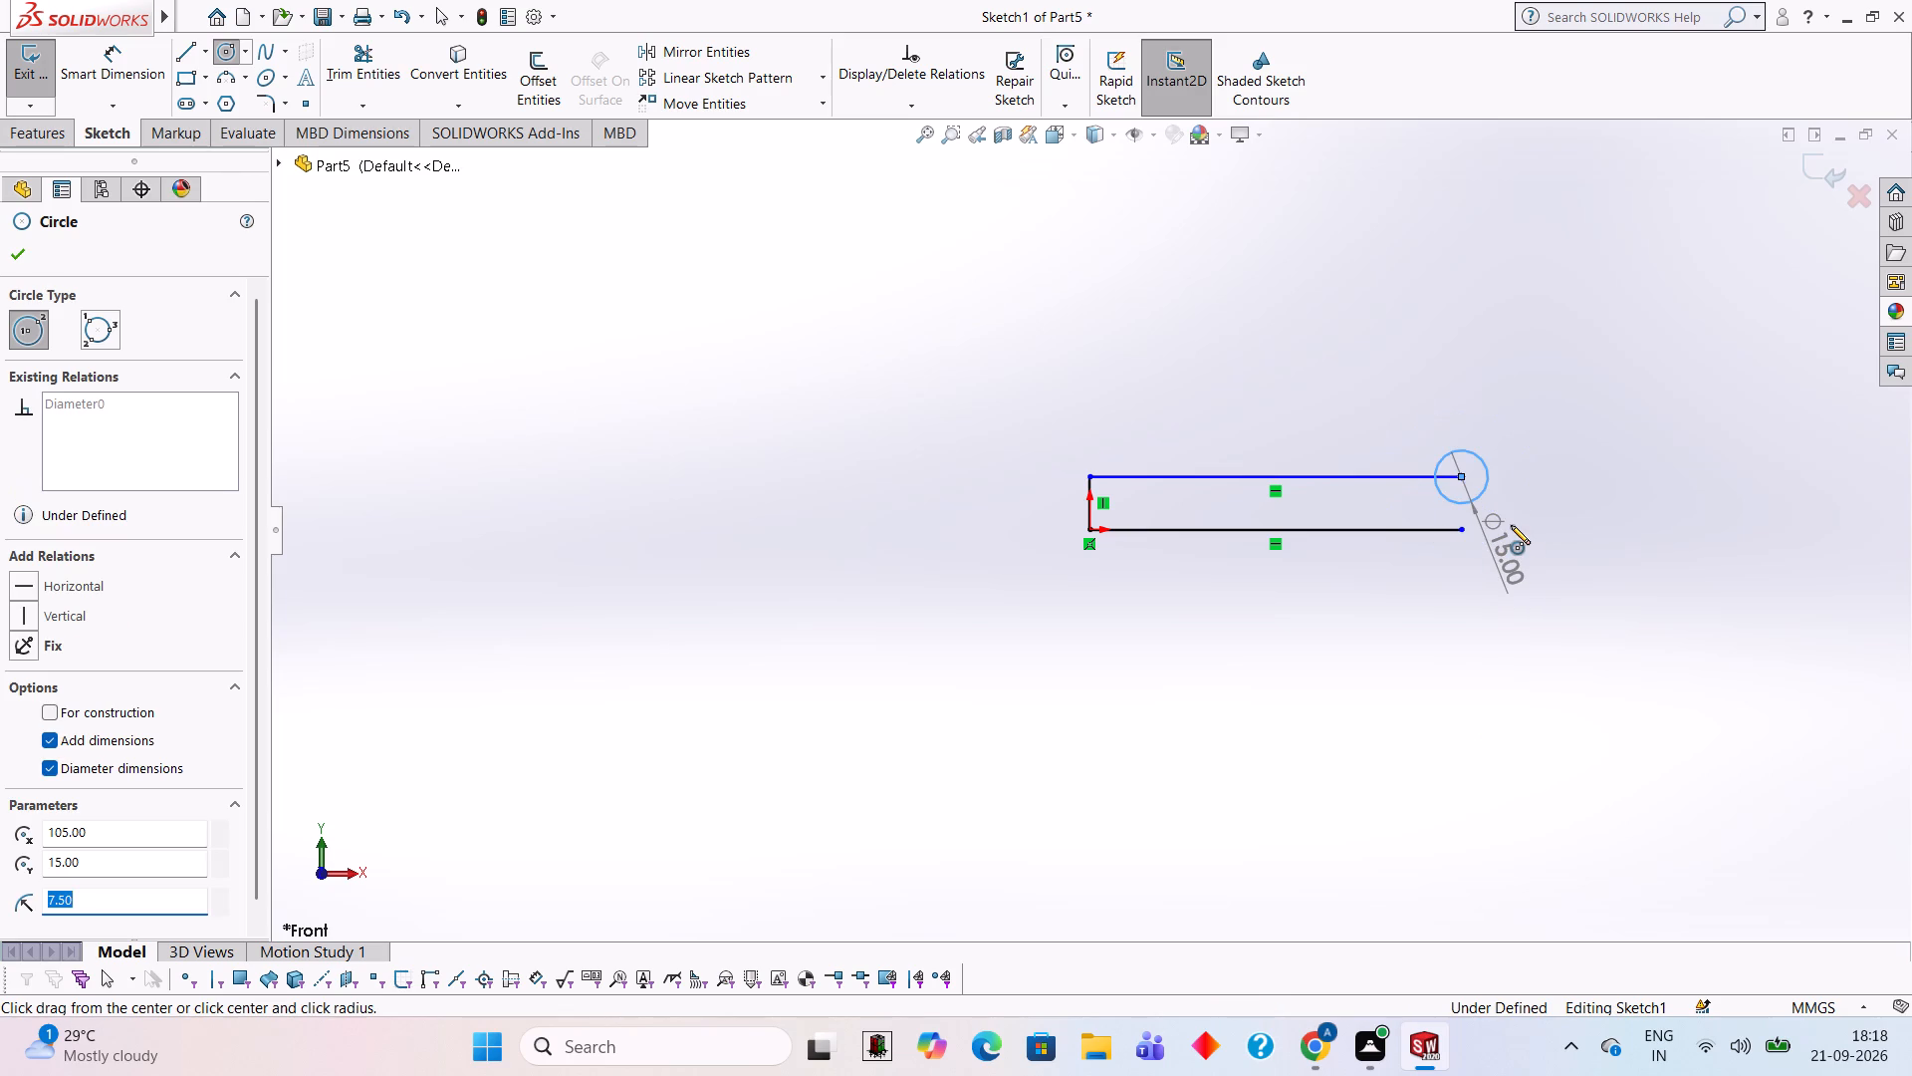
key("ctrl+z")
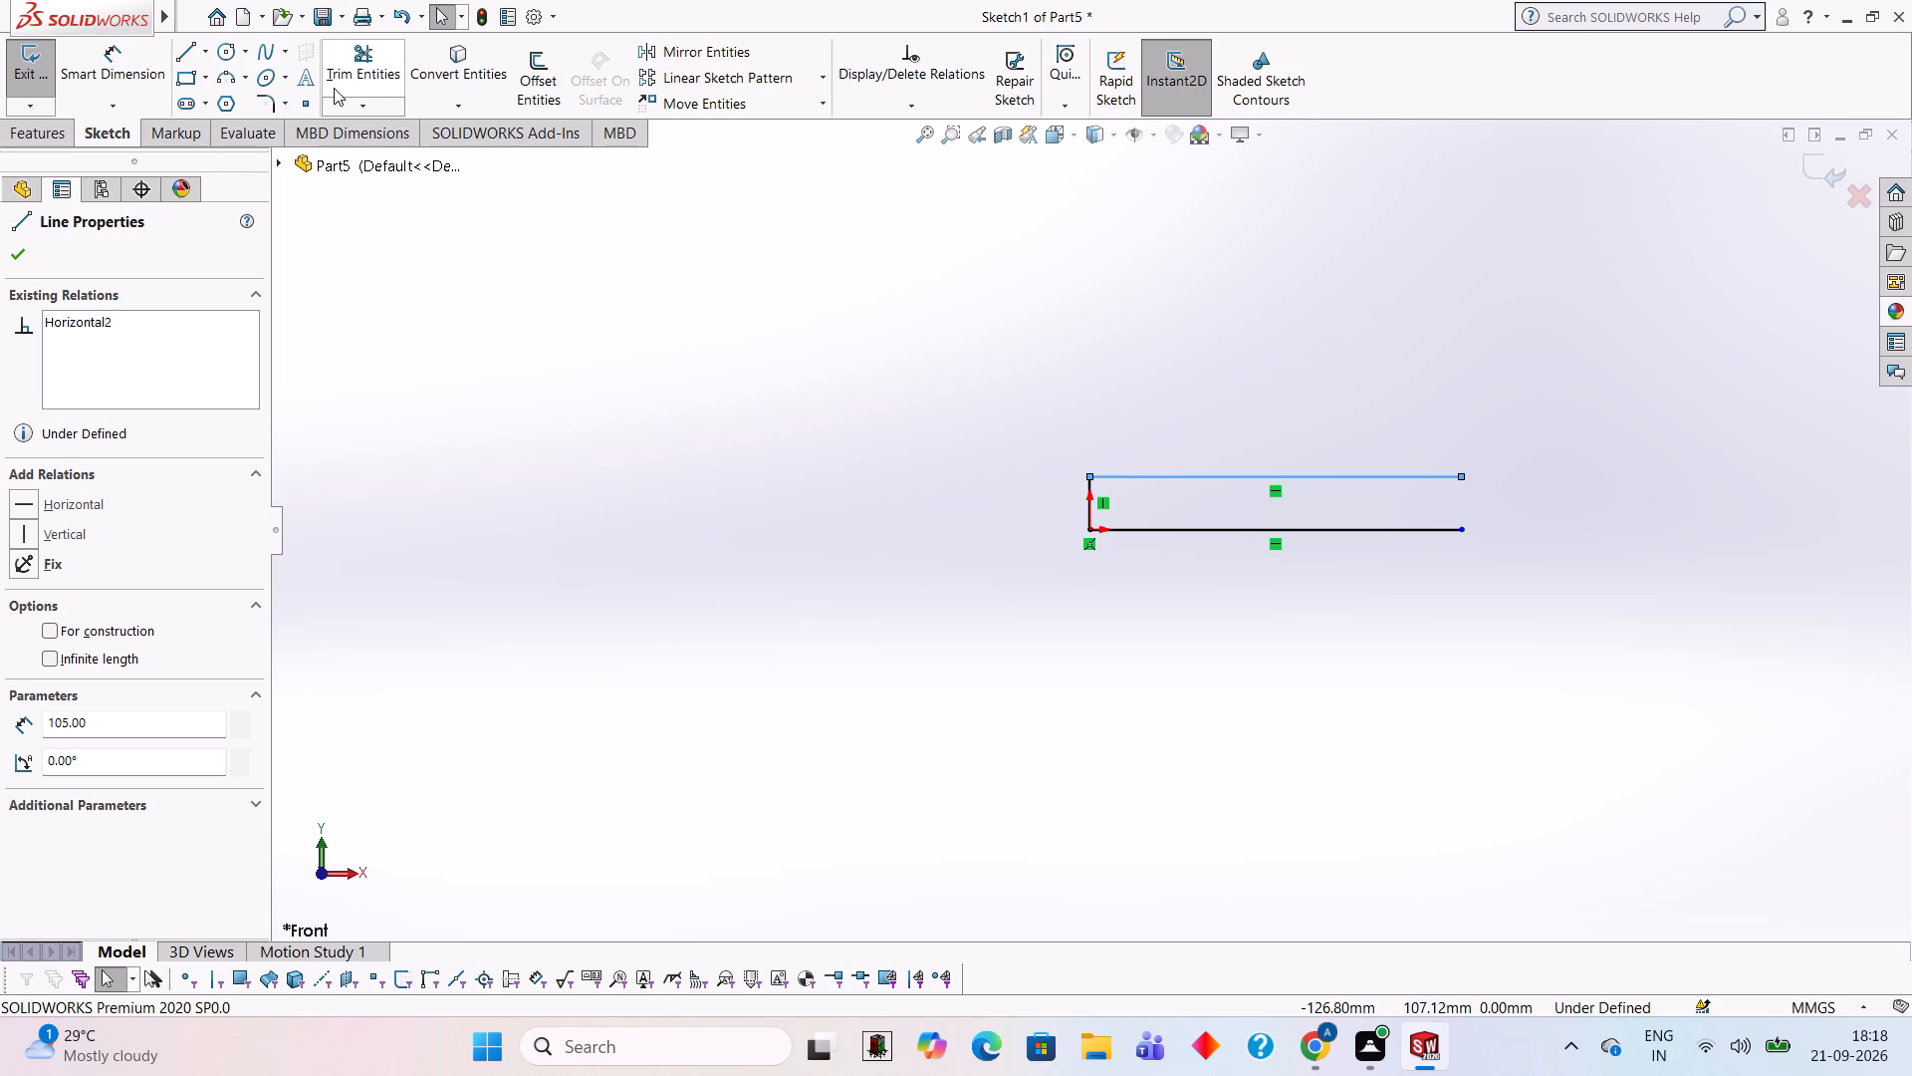
Draw a 30 mm diameter circle centred on the free end of the upper horizontal line.
left_click(232, 54)
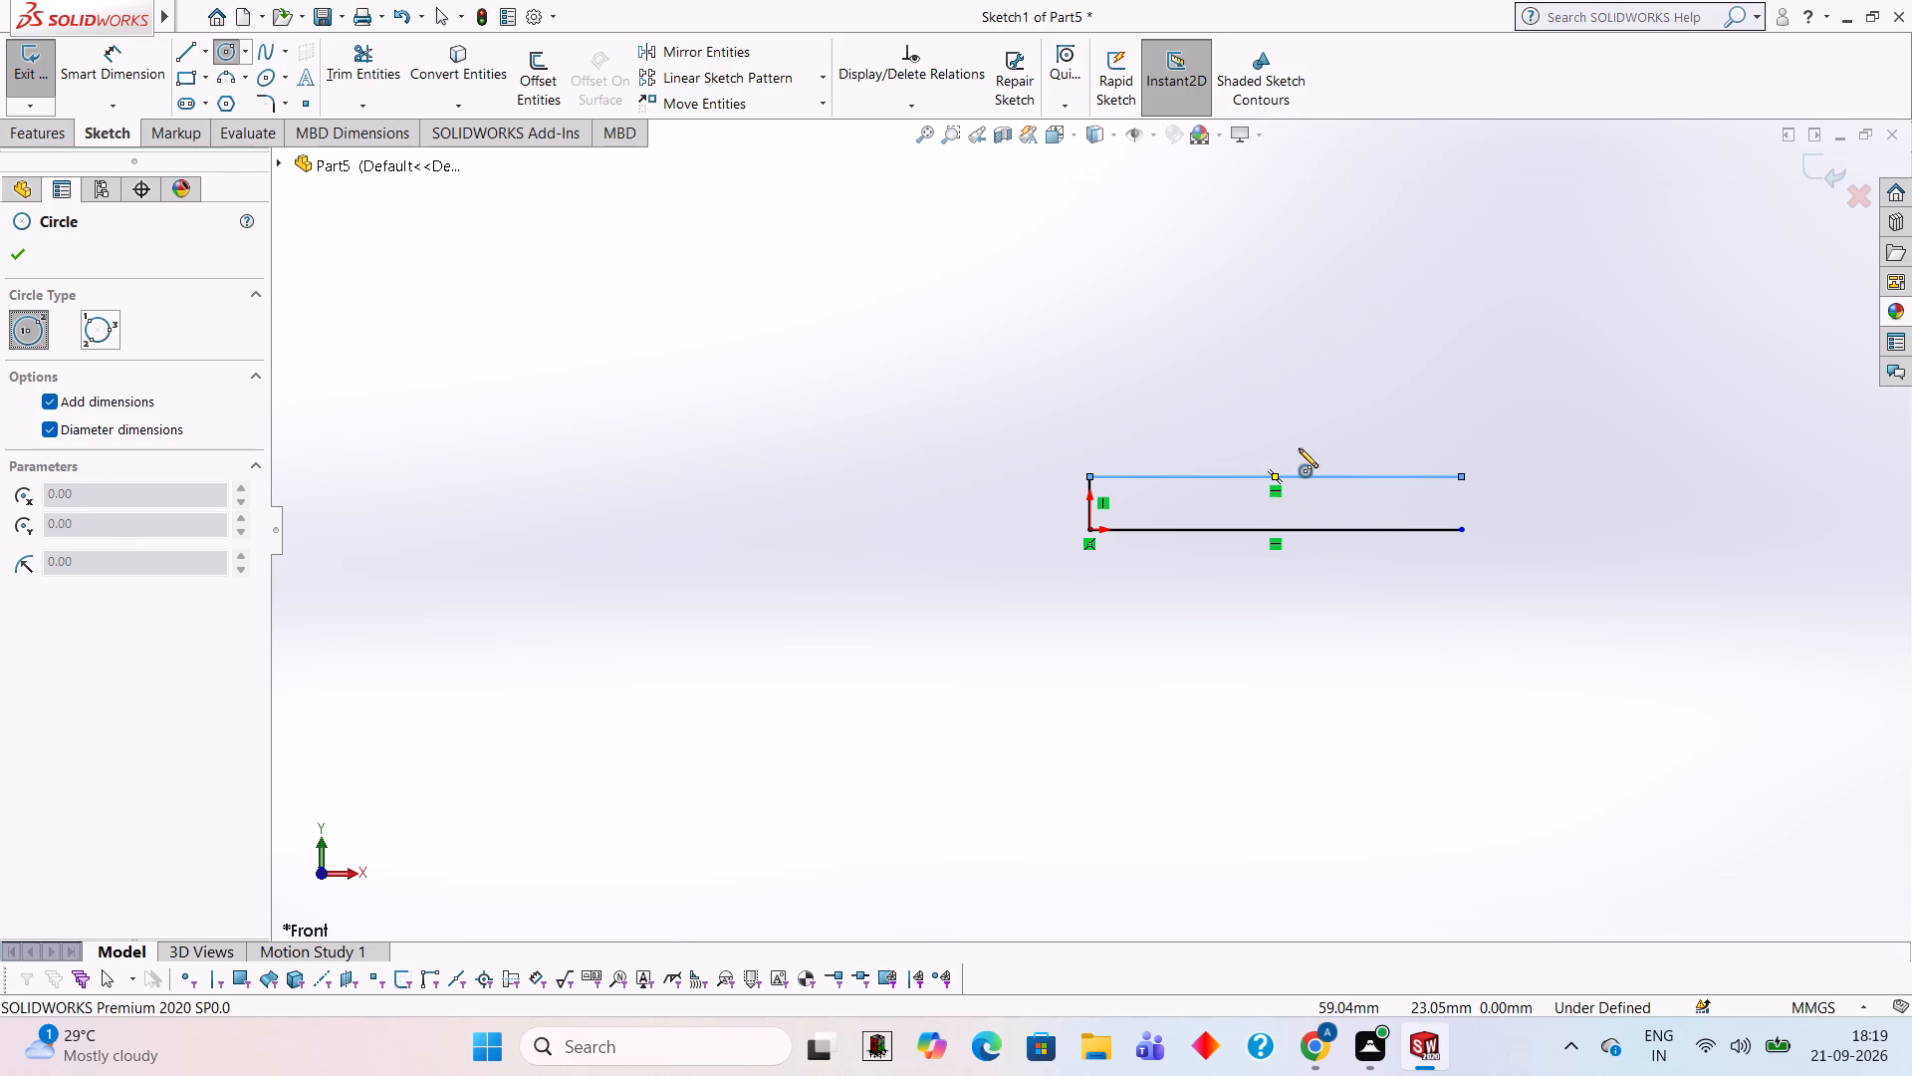
left_click(1458, 475)
type("30")
key("Return")
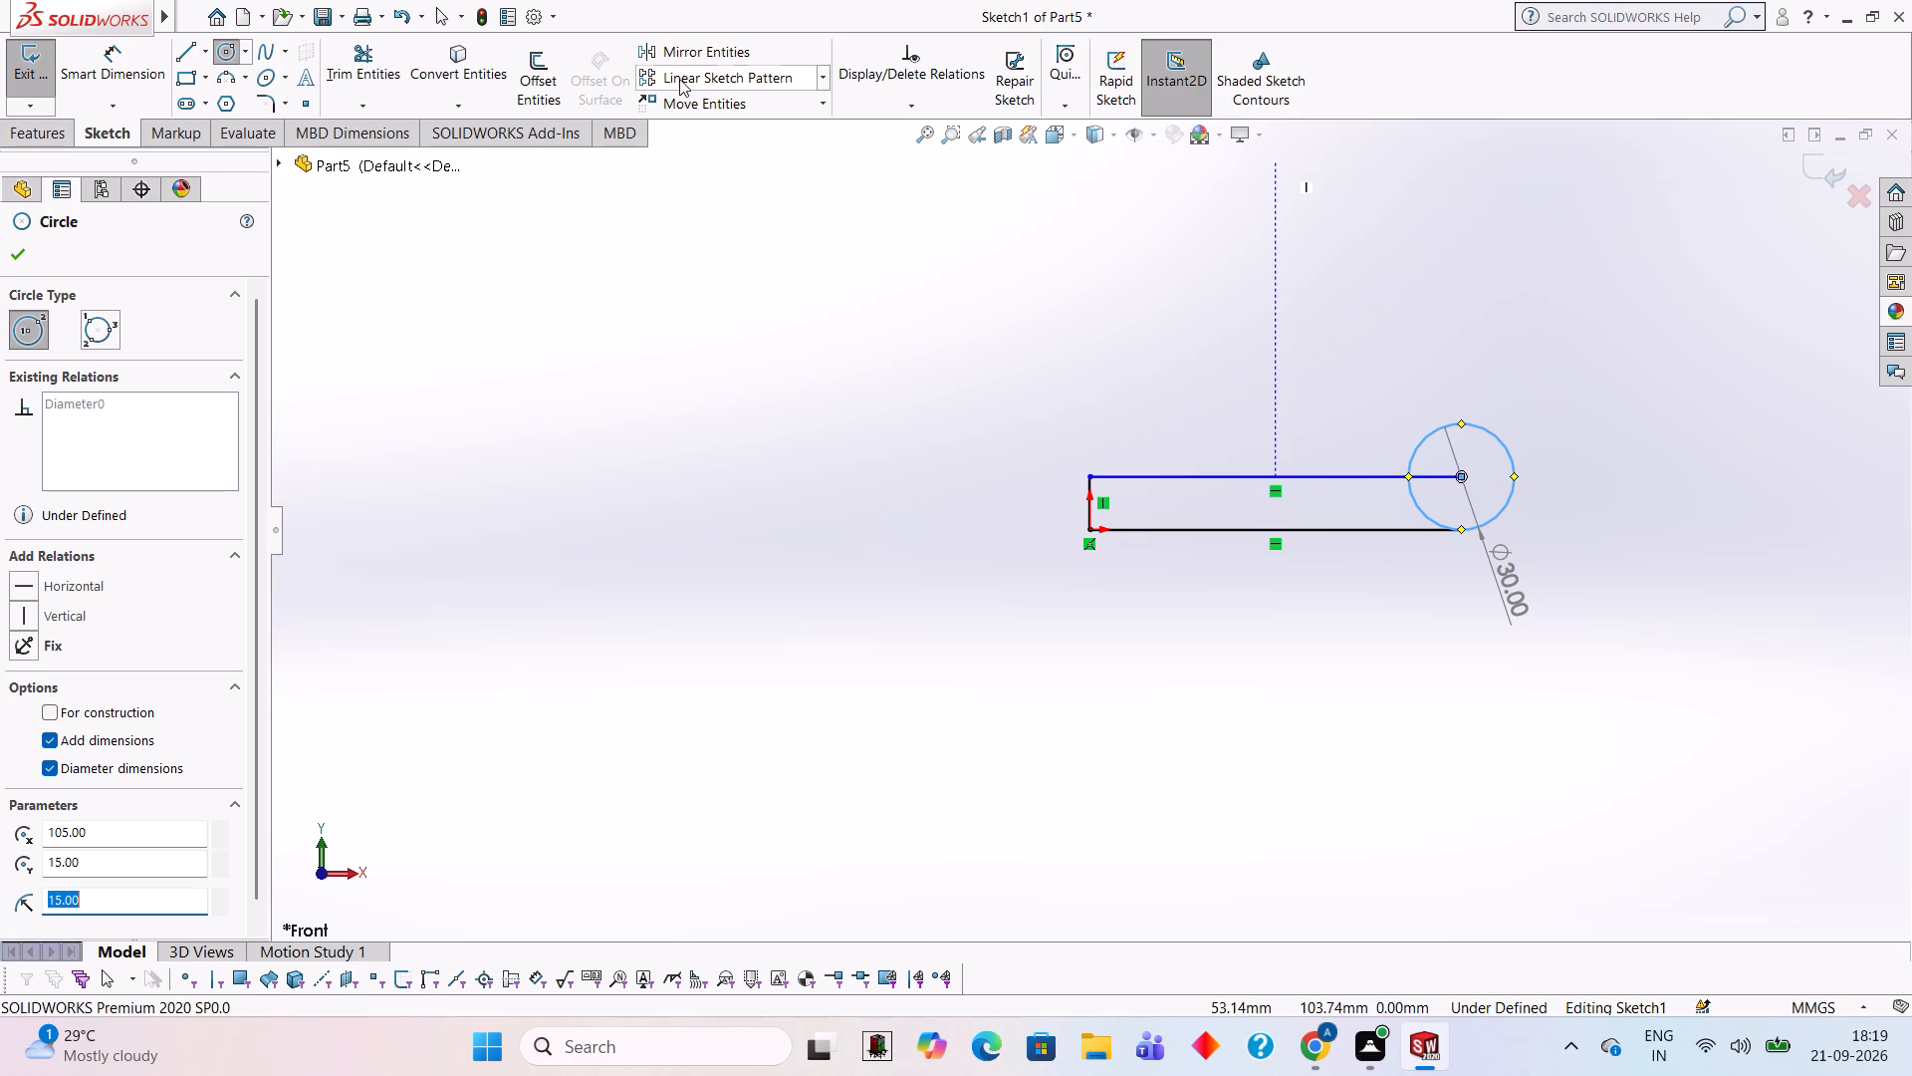
Trim away the upper horizontal line and the short vertical line at the origin, keeping the circle and base line.
left_click(367, 81)
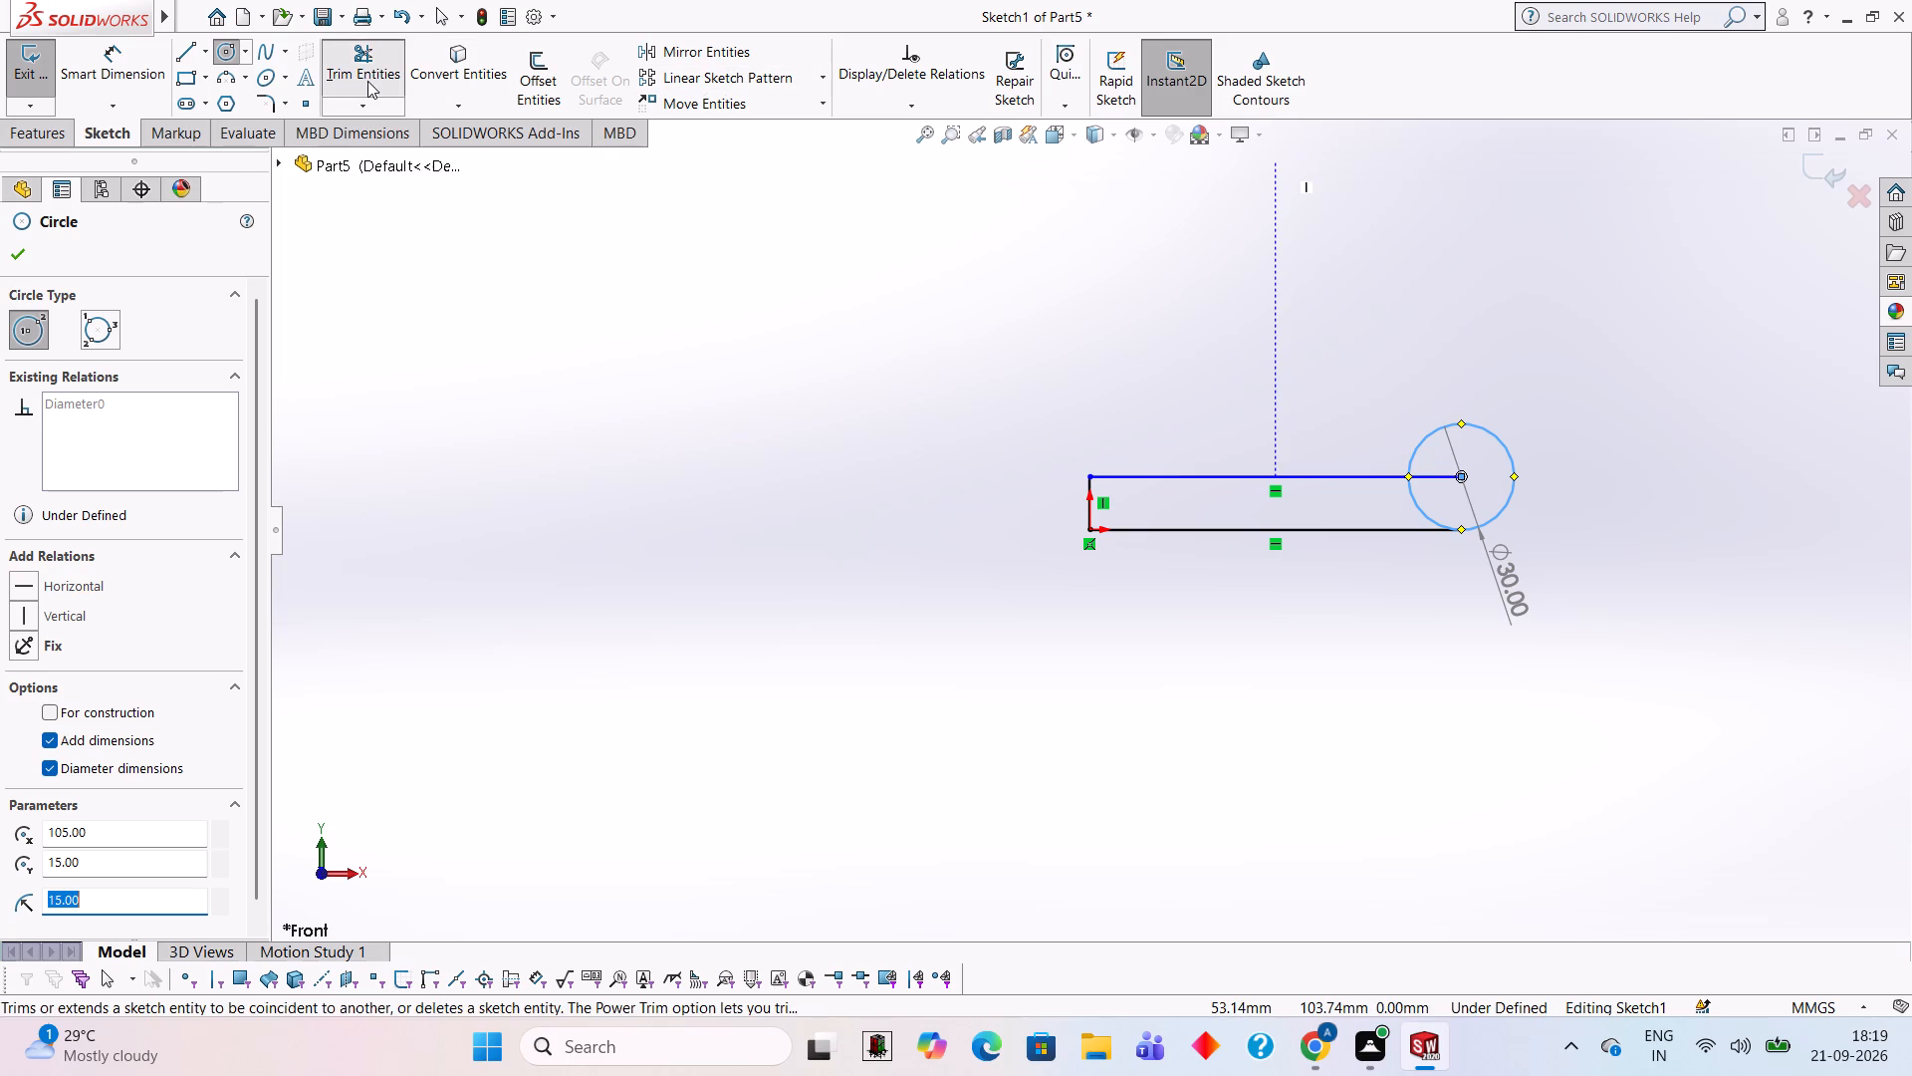
left_click(1157, 473)
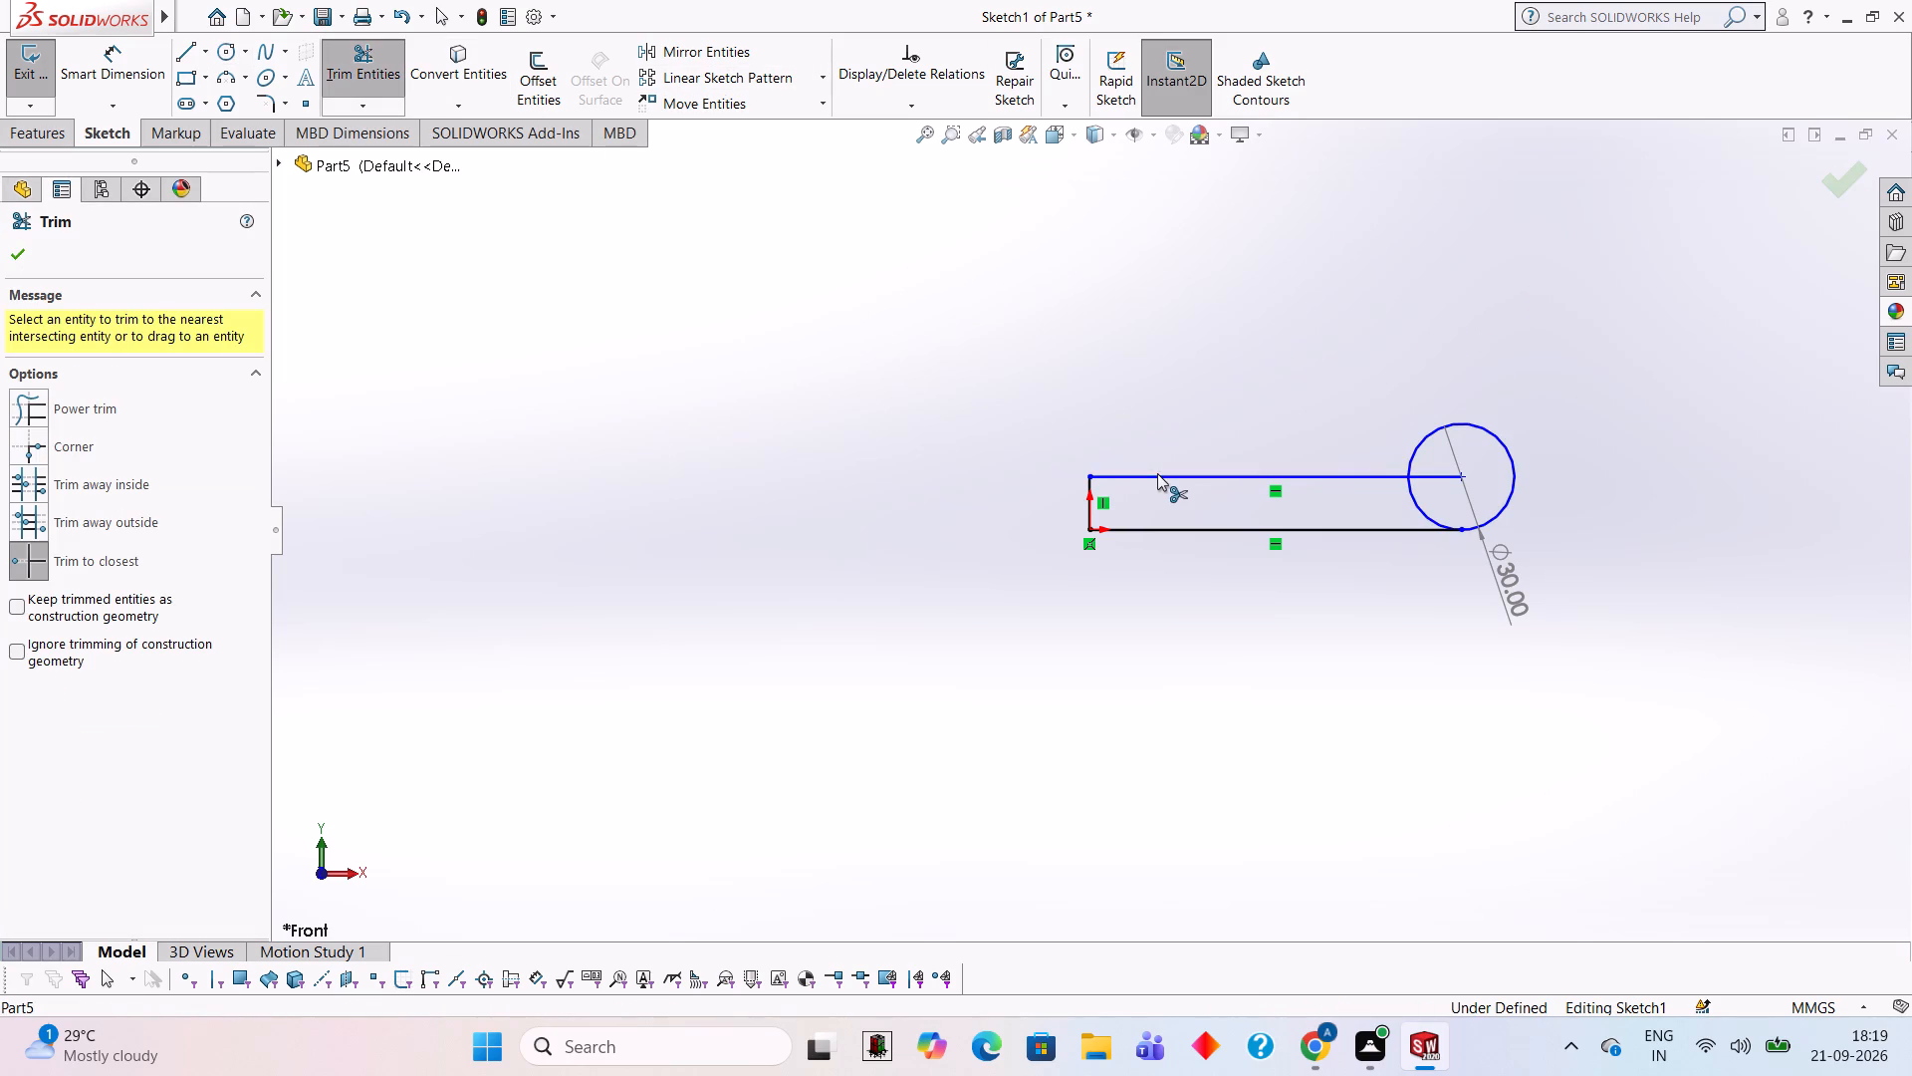
left_click(1448, 481)
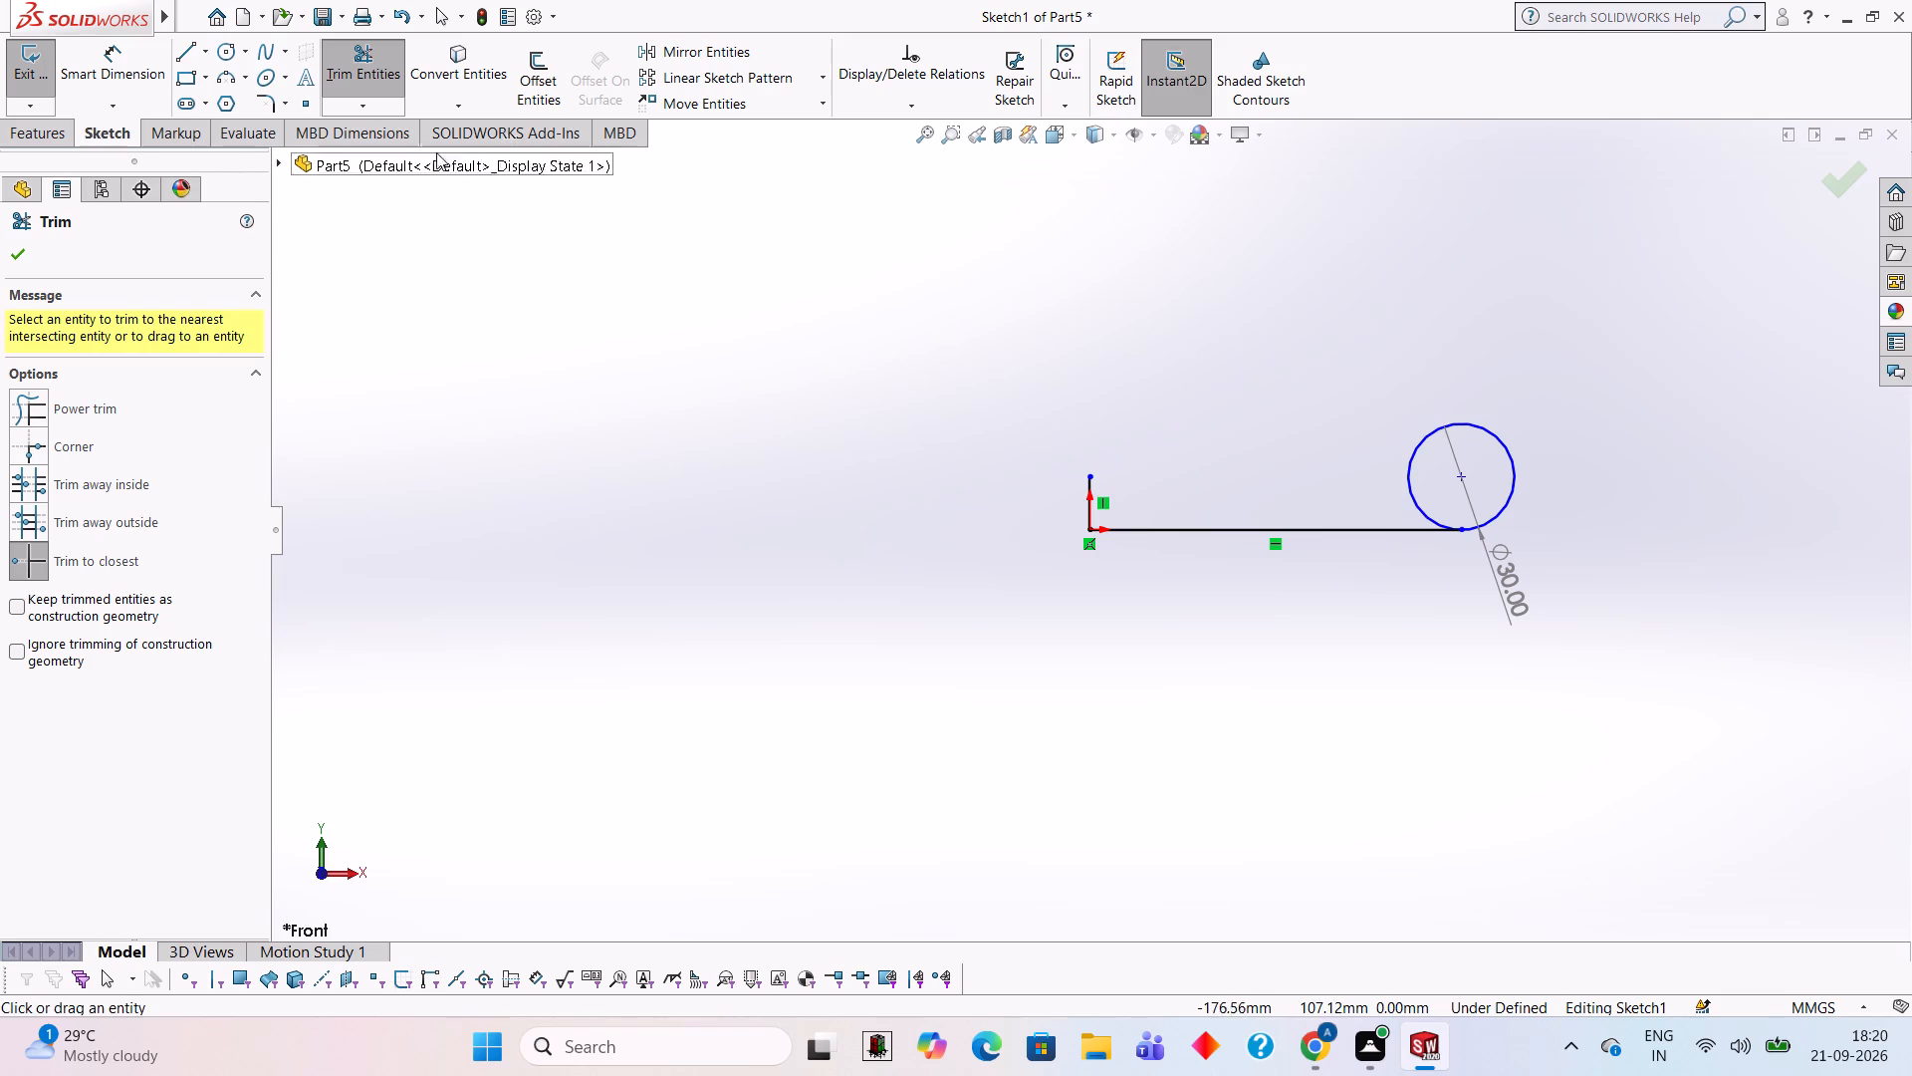
left_click(1091, 486)
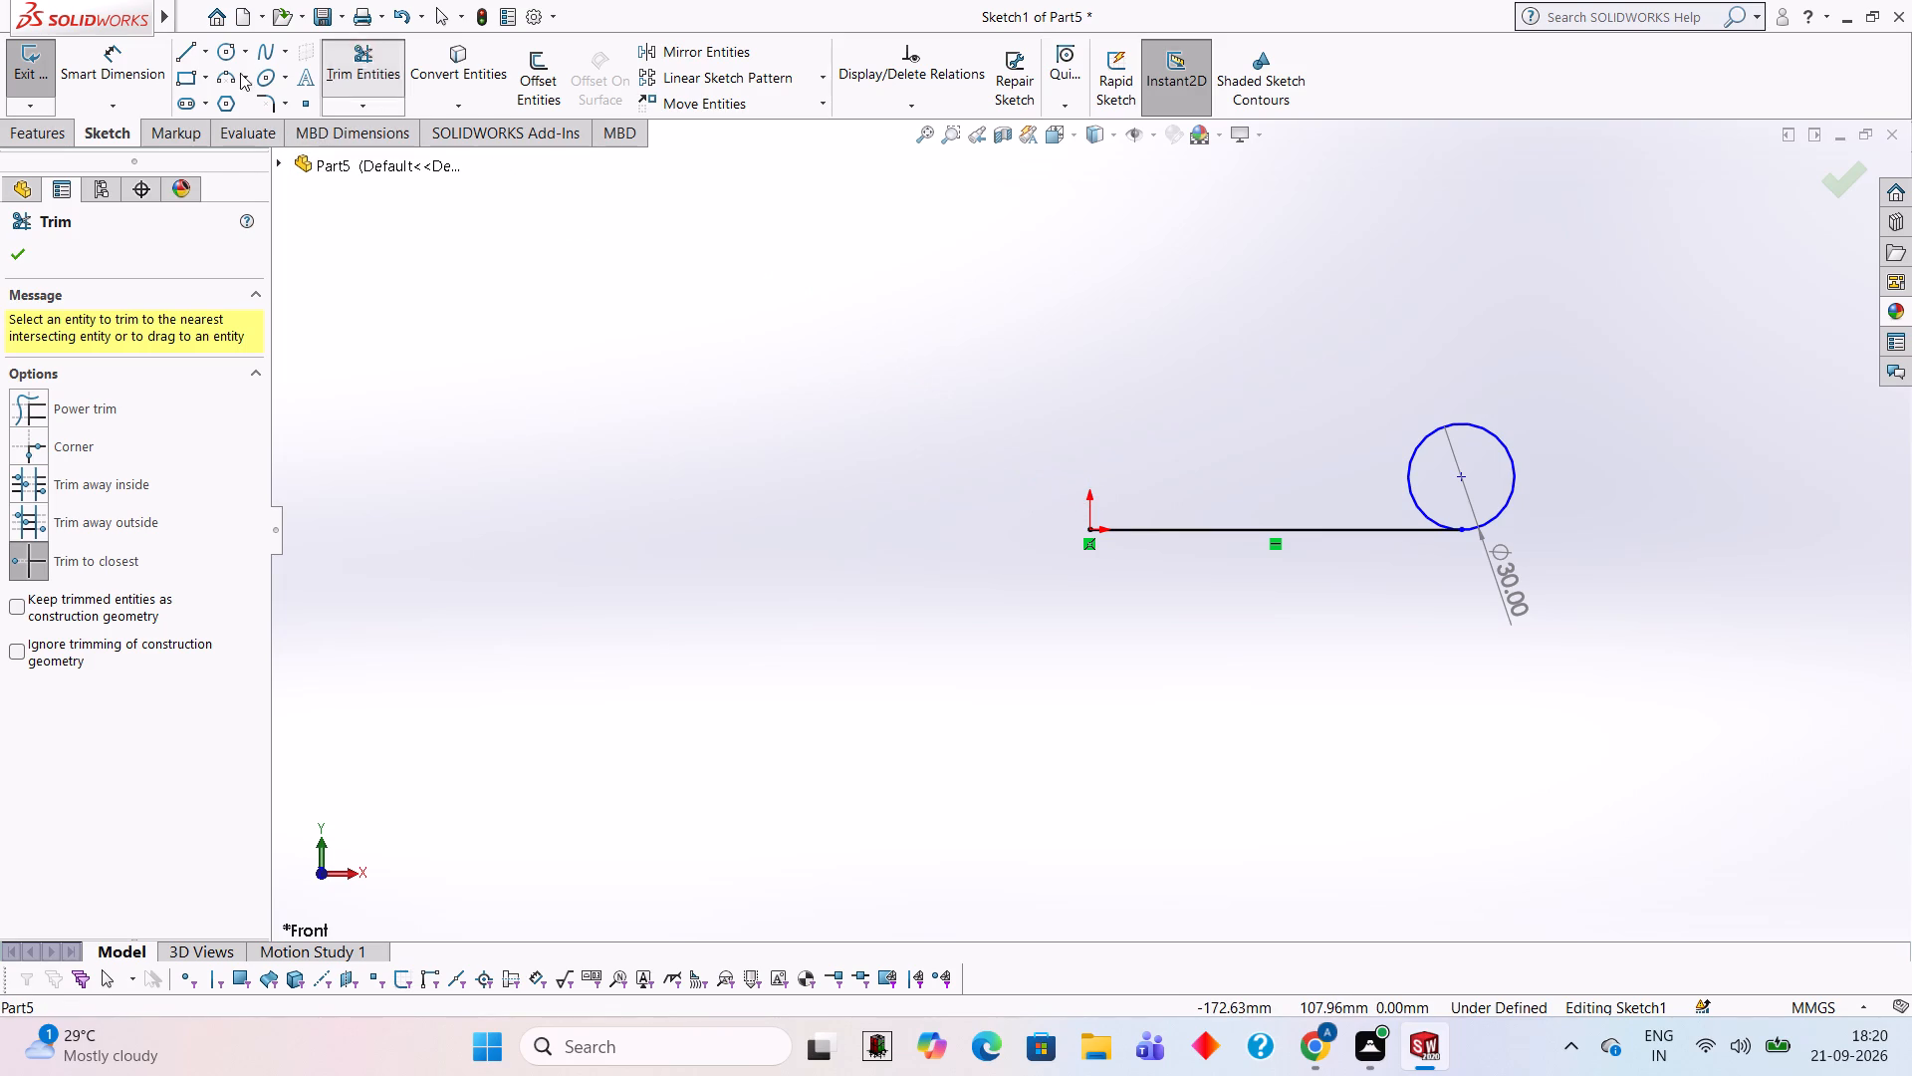
Draw connected lines from the origin: 40 mm up, 105 mm right, 15 mm down, and horizontally back to the 40 mm vertical line.
left_click(181, 55)
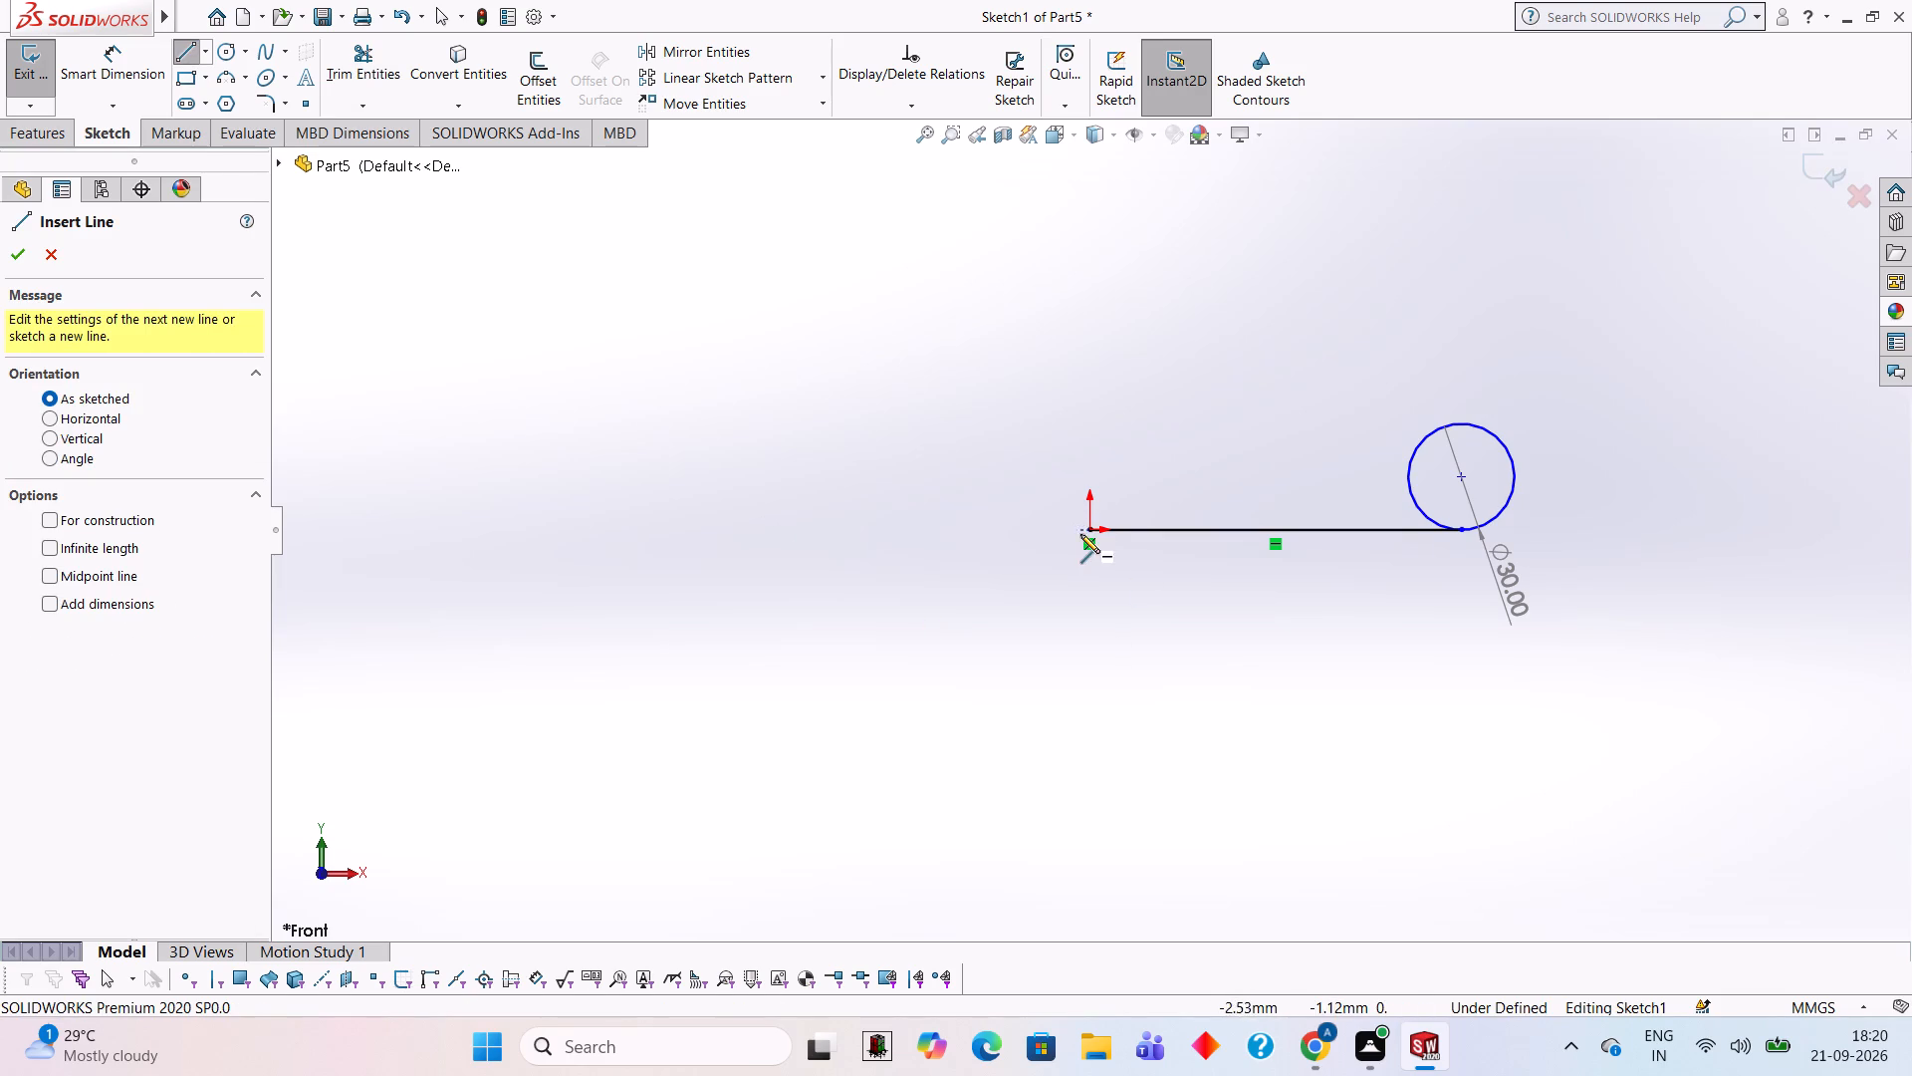
left_click(1090, 527)
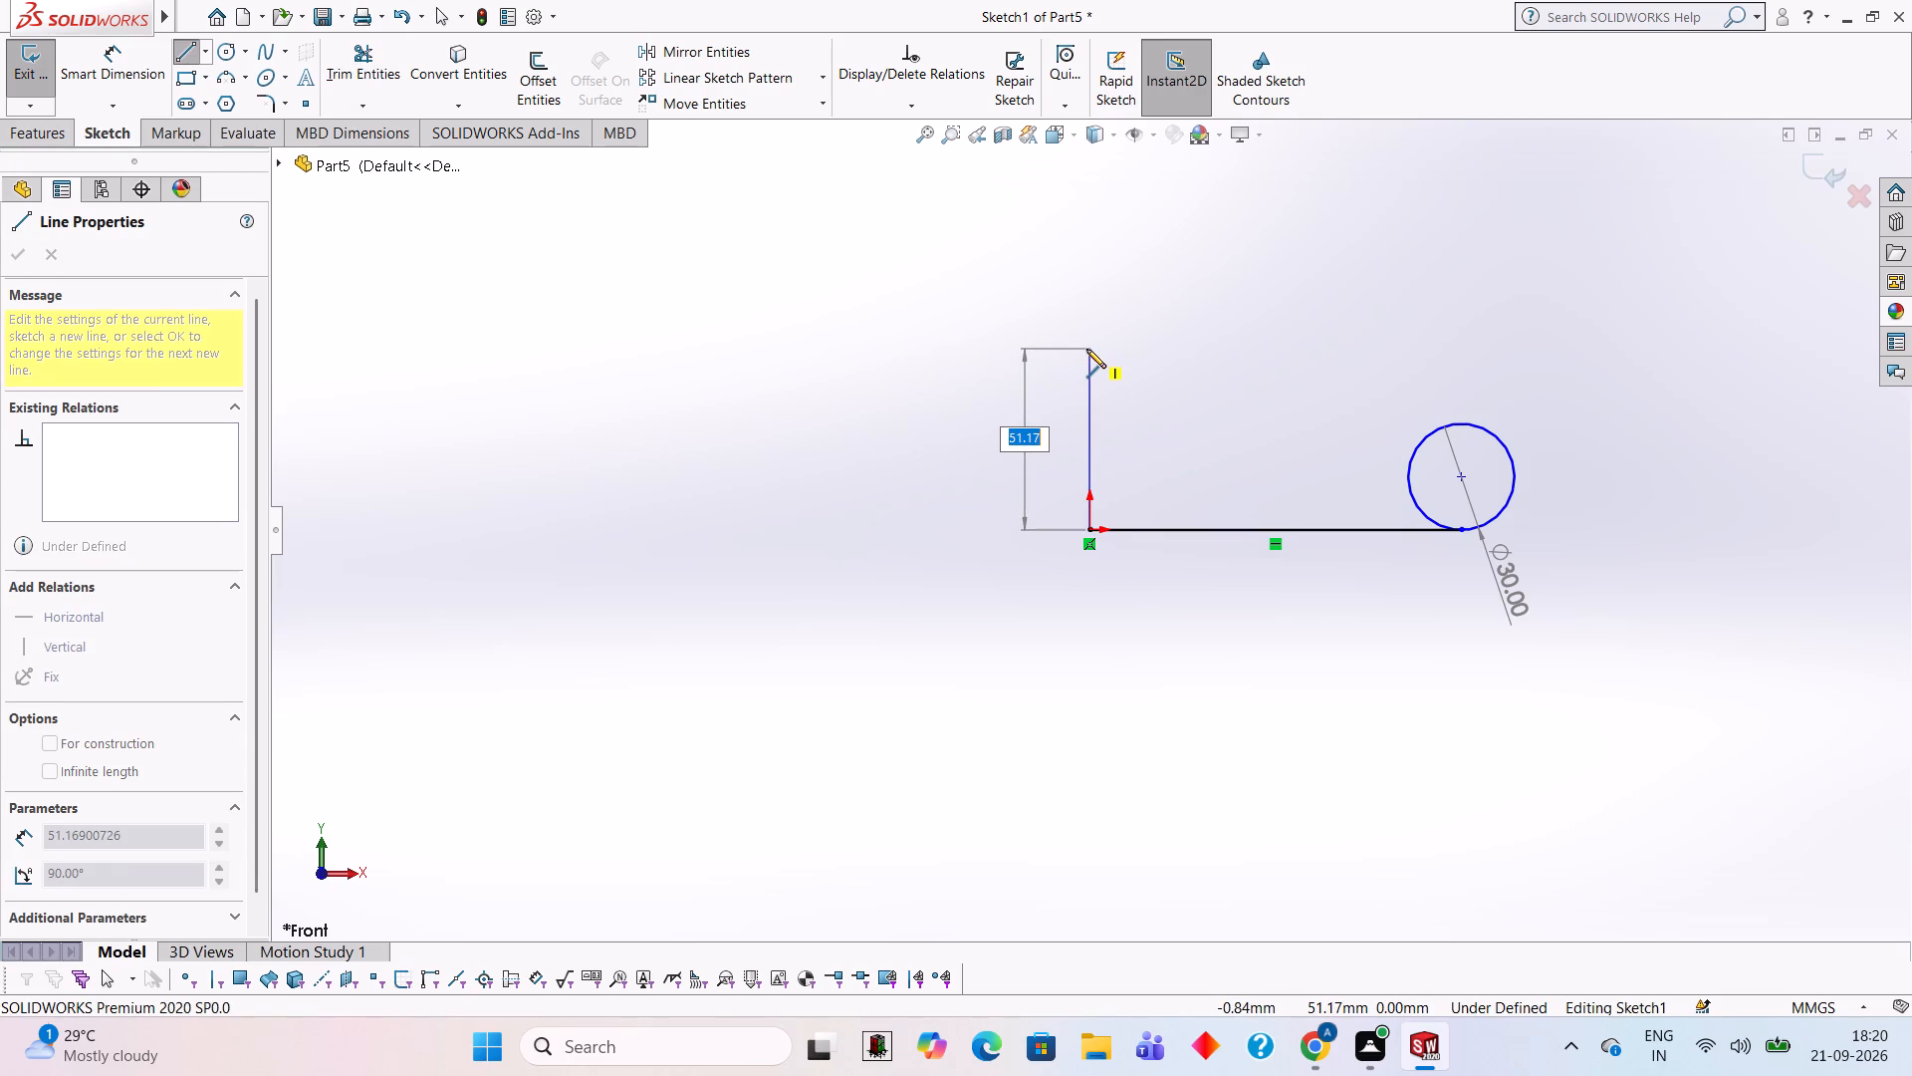
type("40")
key("Return")
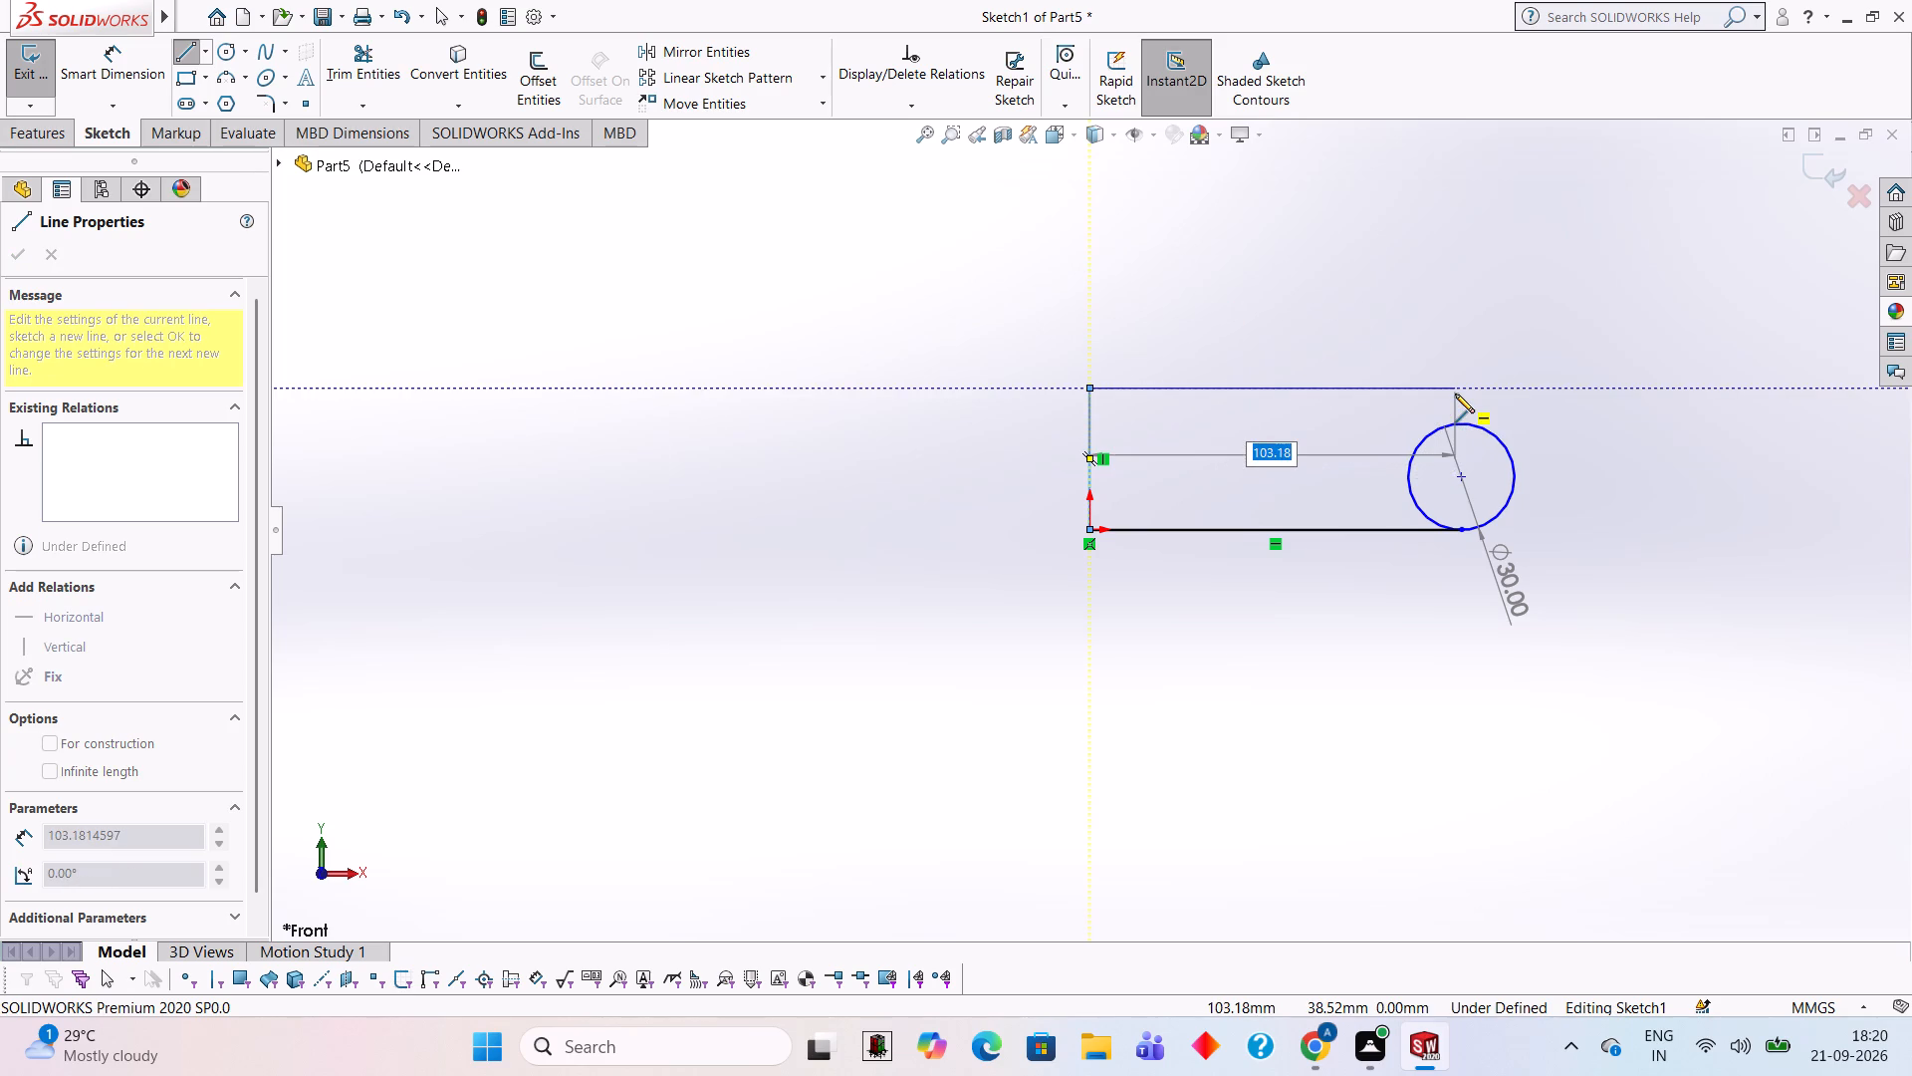
type("105")
key("Return")
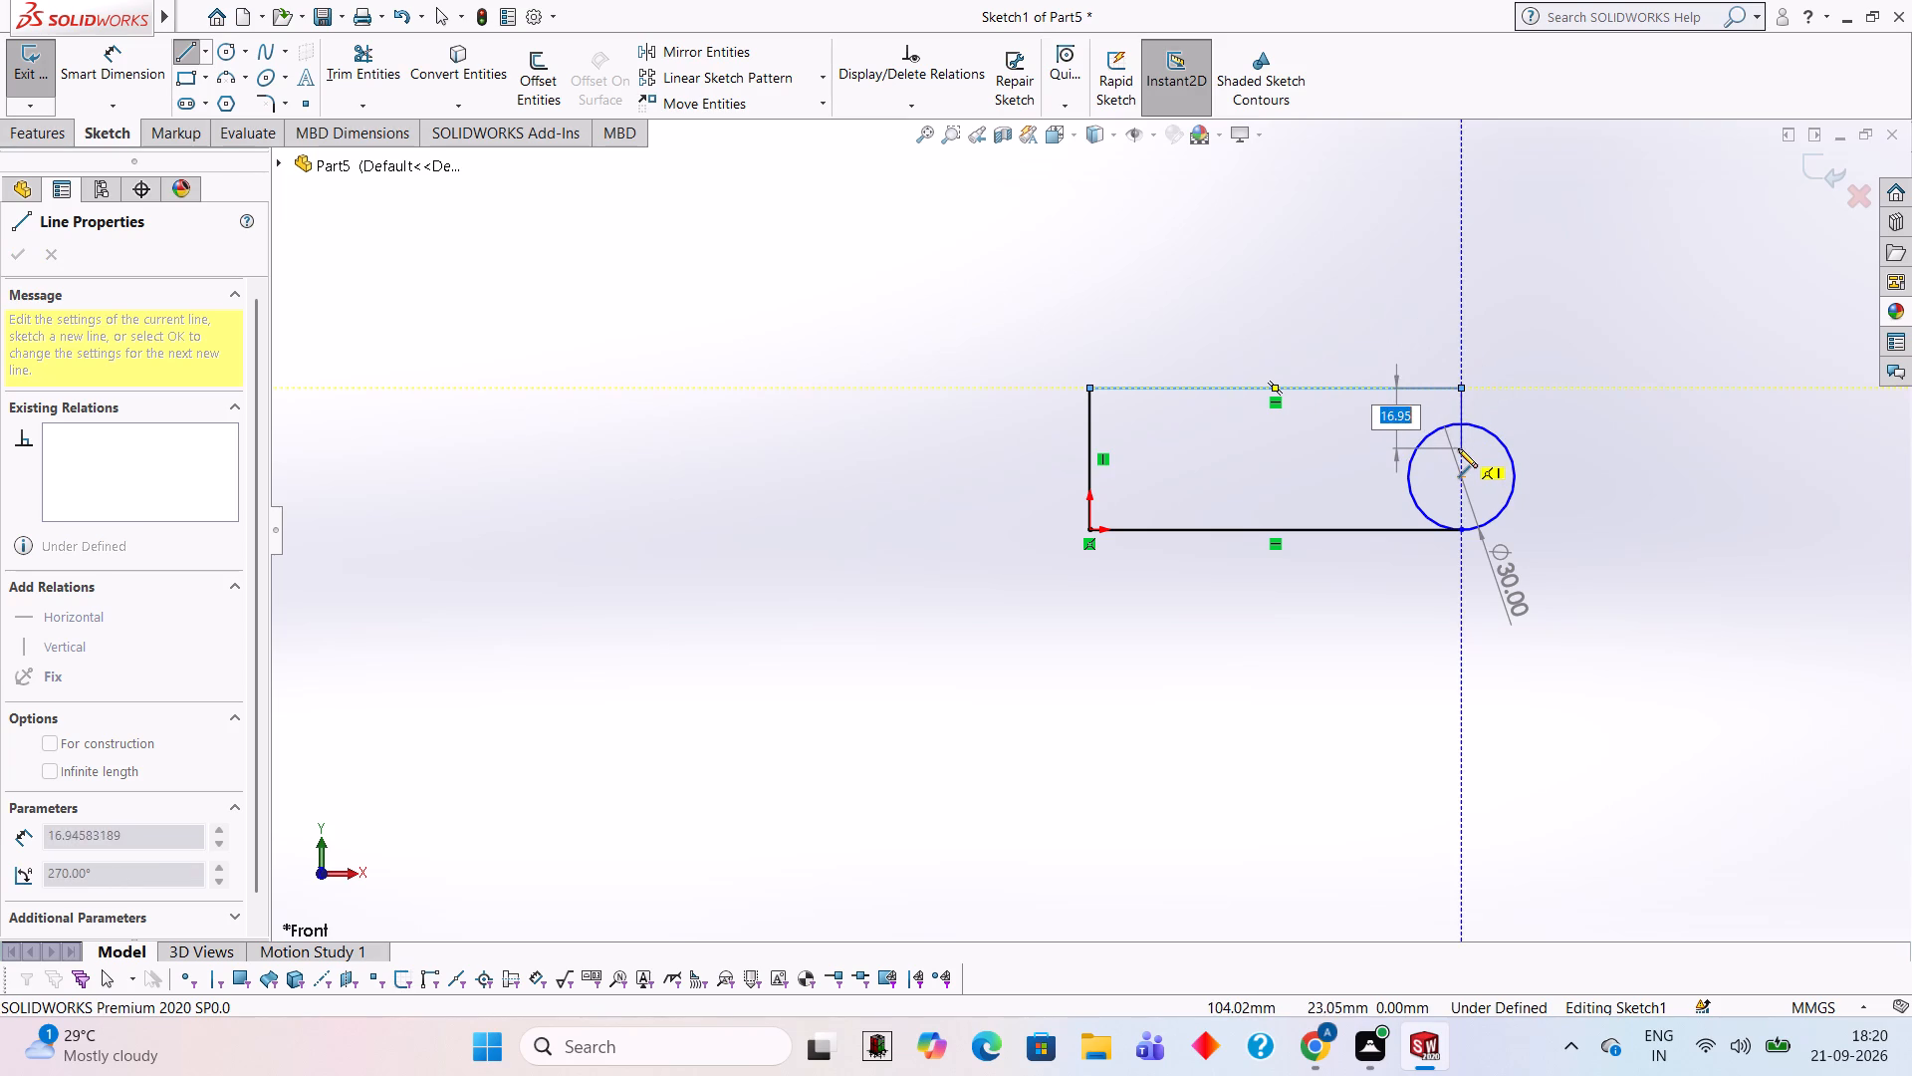
type("15")
key("Return")
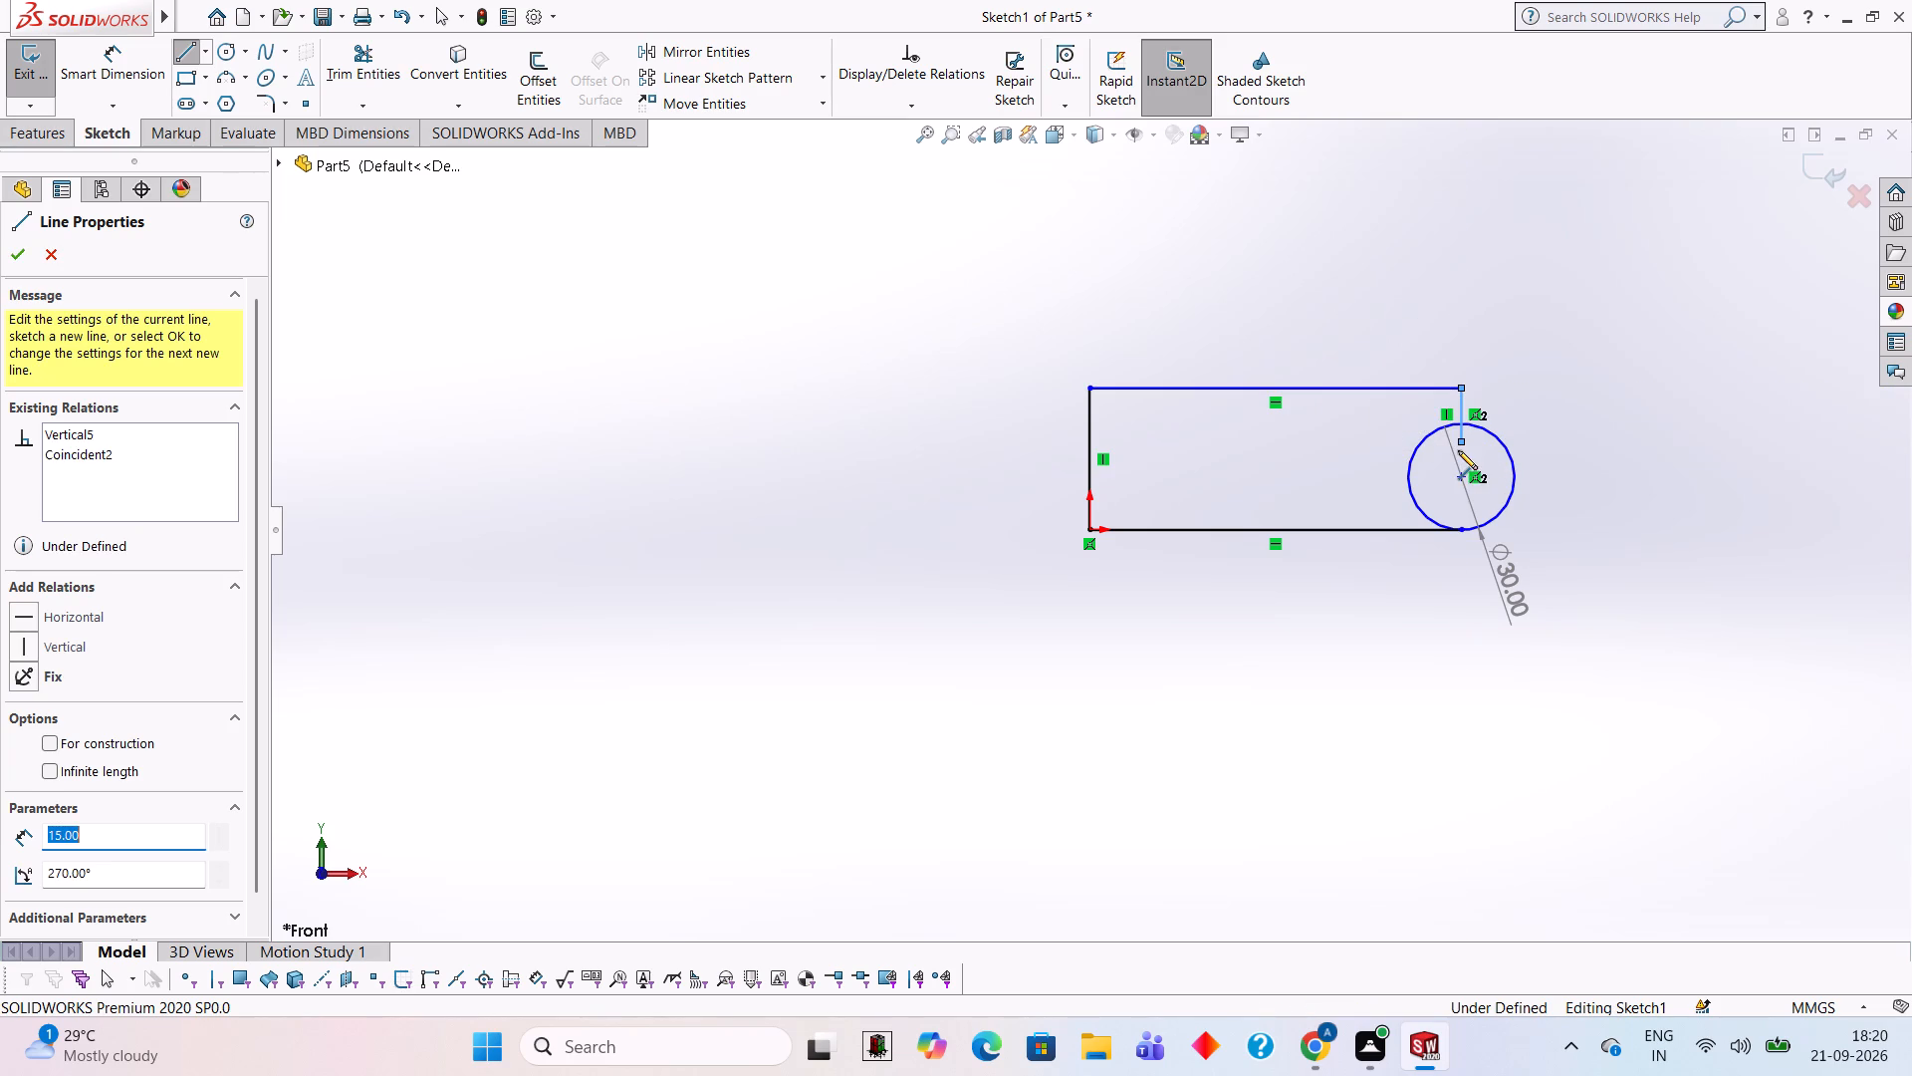
left_click(1089, 441)
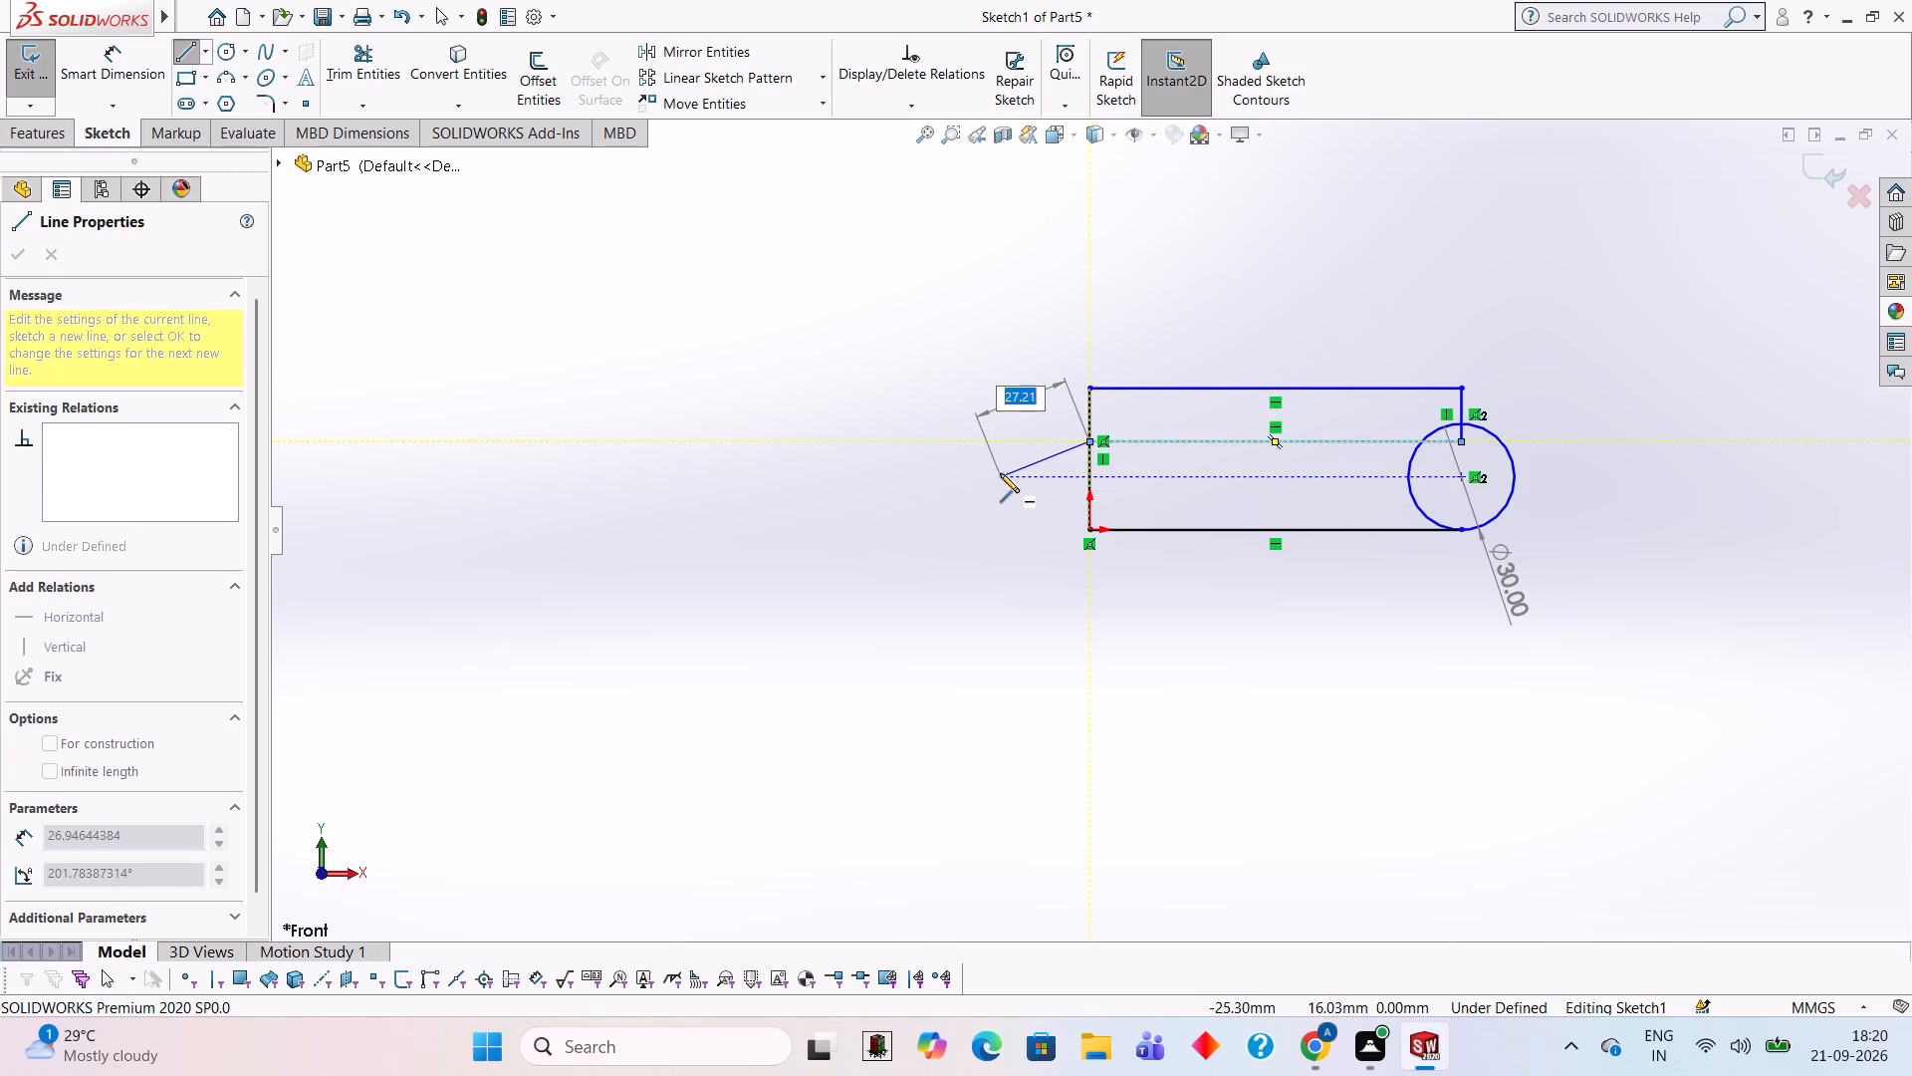
key("Escape")
key("Escape")
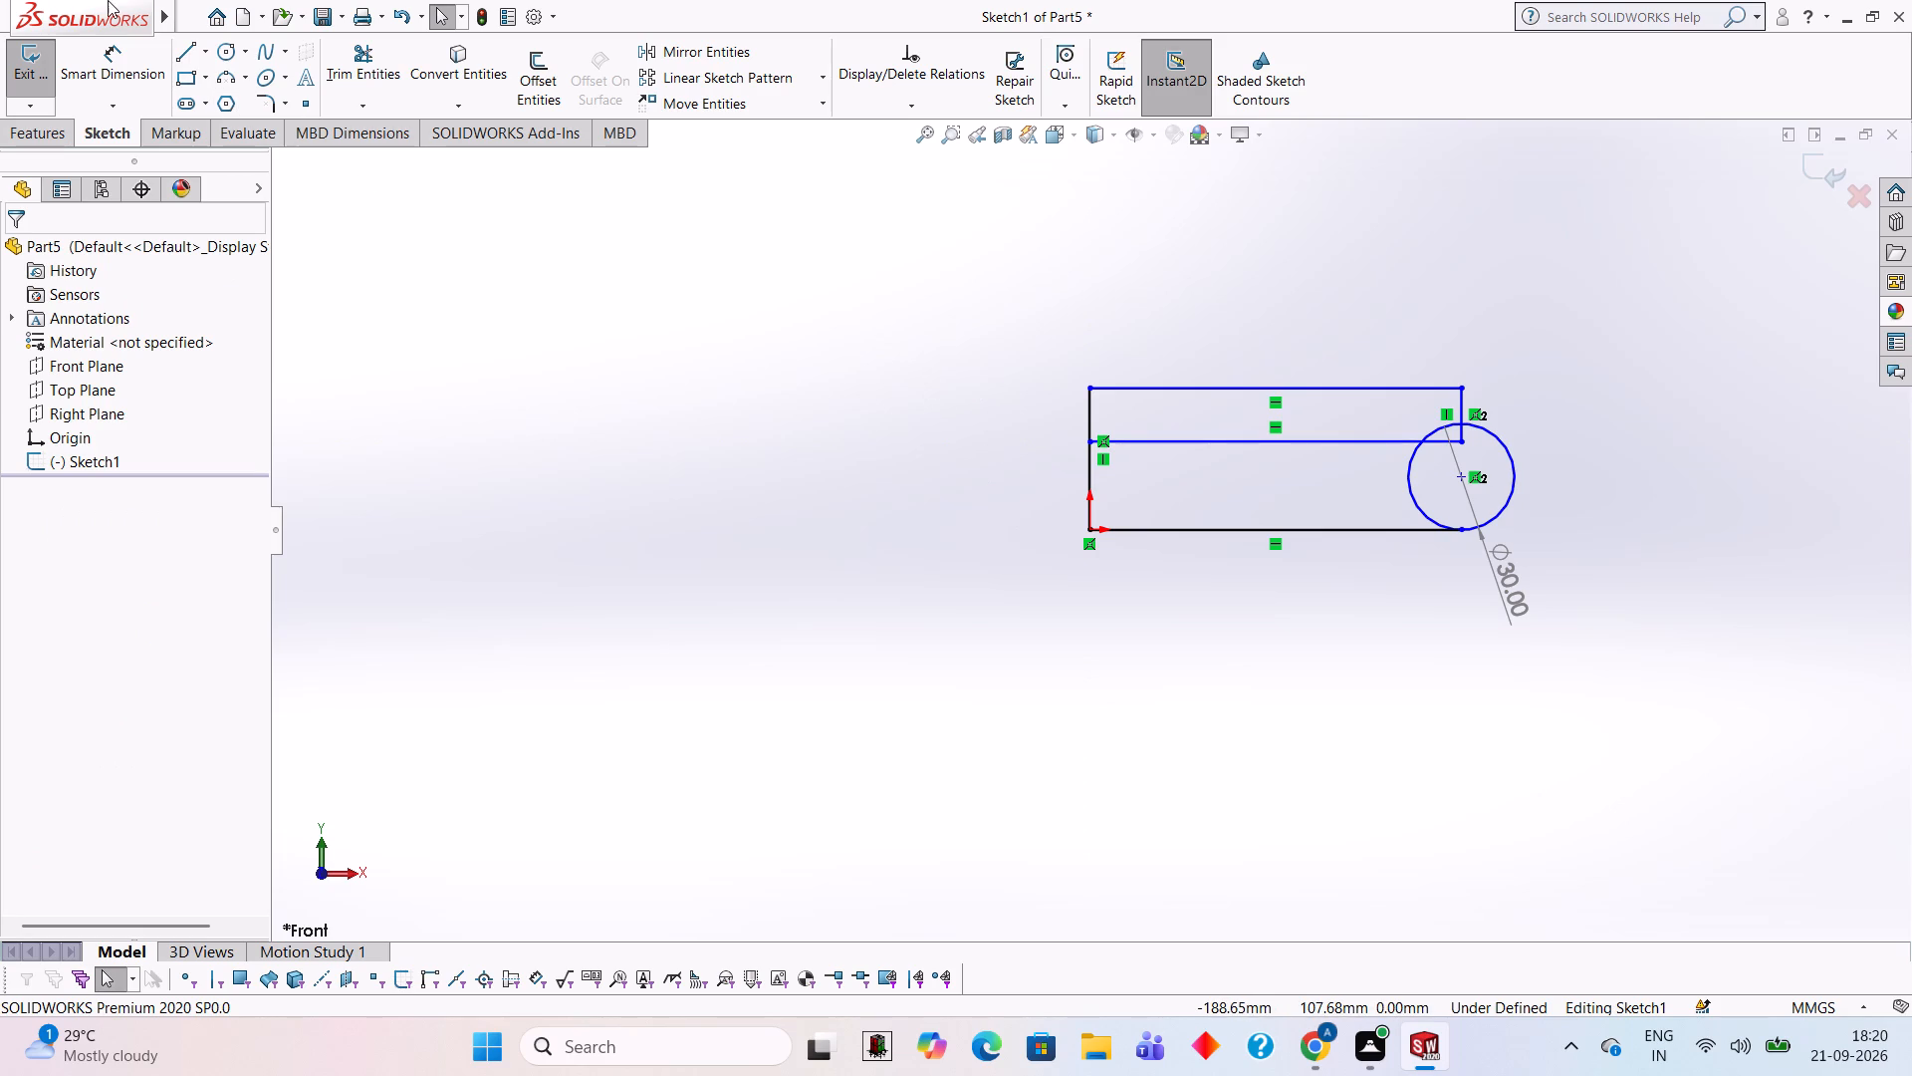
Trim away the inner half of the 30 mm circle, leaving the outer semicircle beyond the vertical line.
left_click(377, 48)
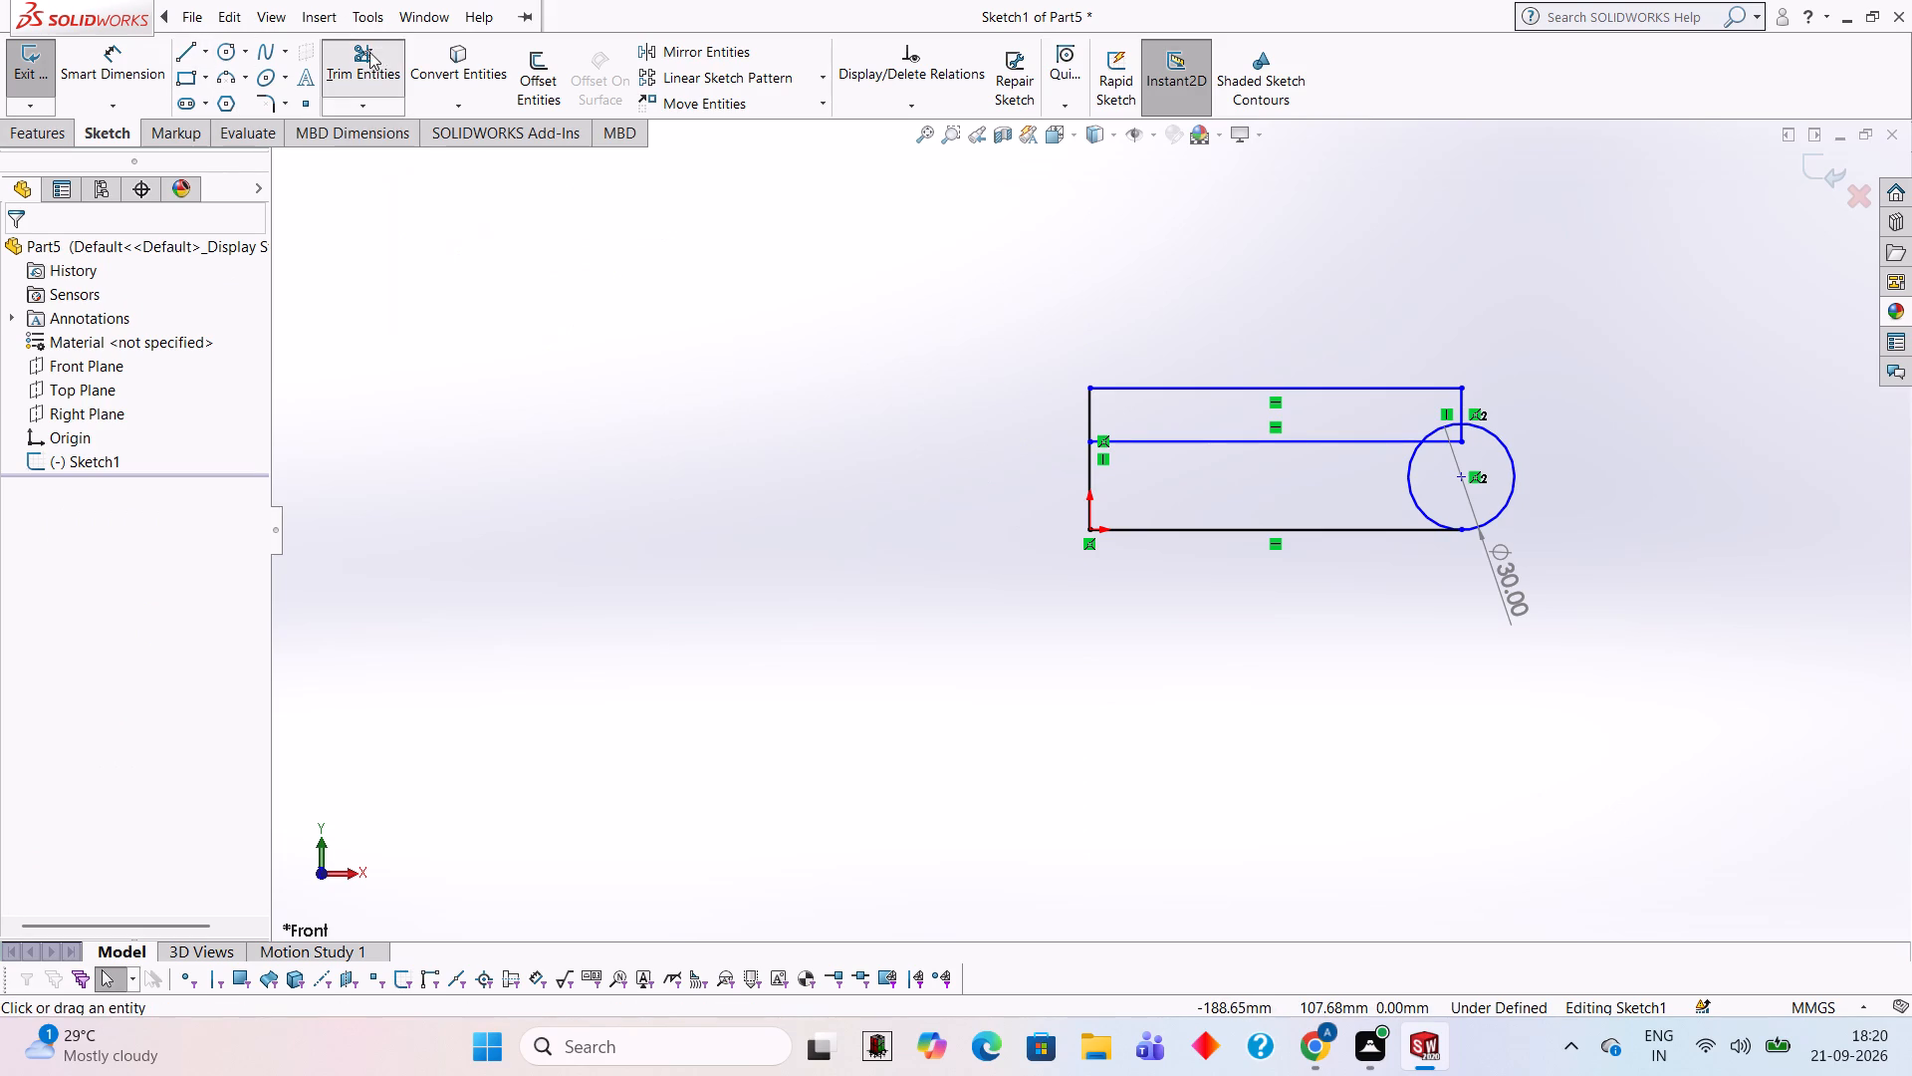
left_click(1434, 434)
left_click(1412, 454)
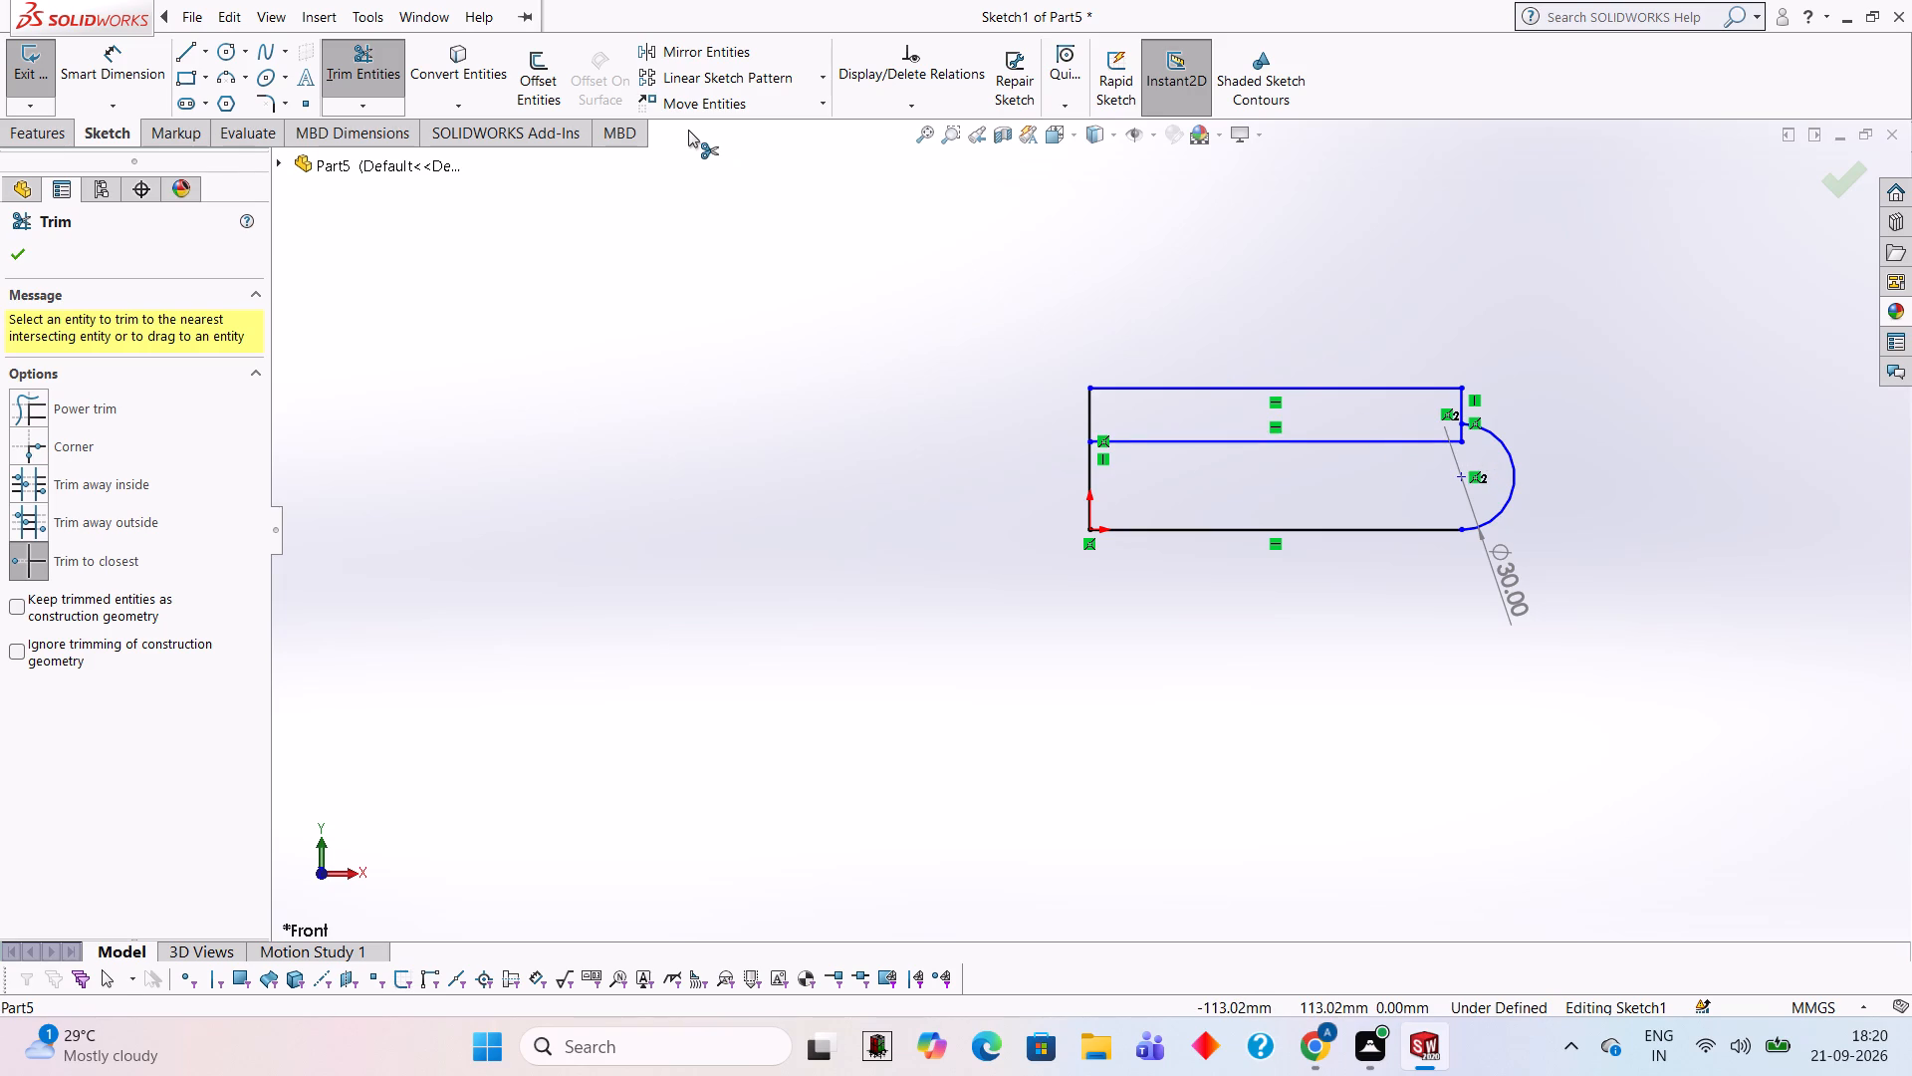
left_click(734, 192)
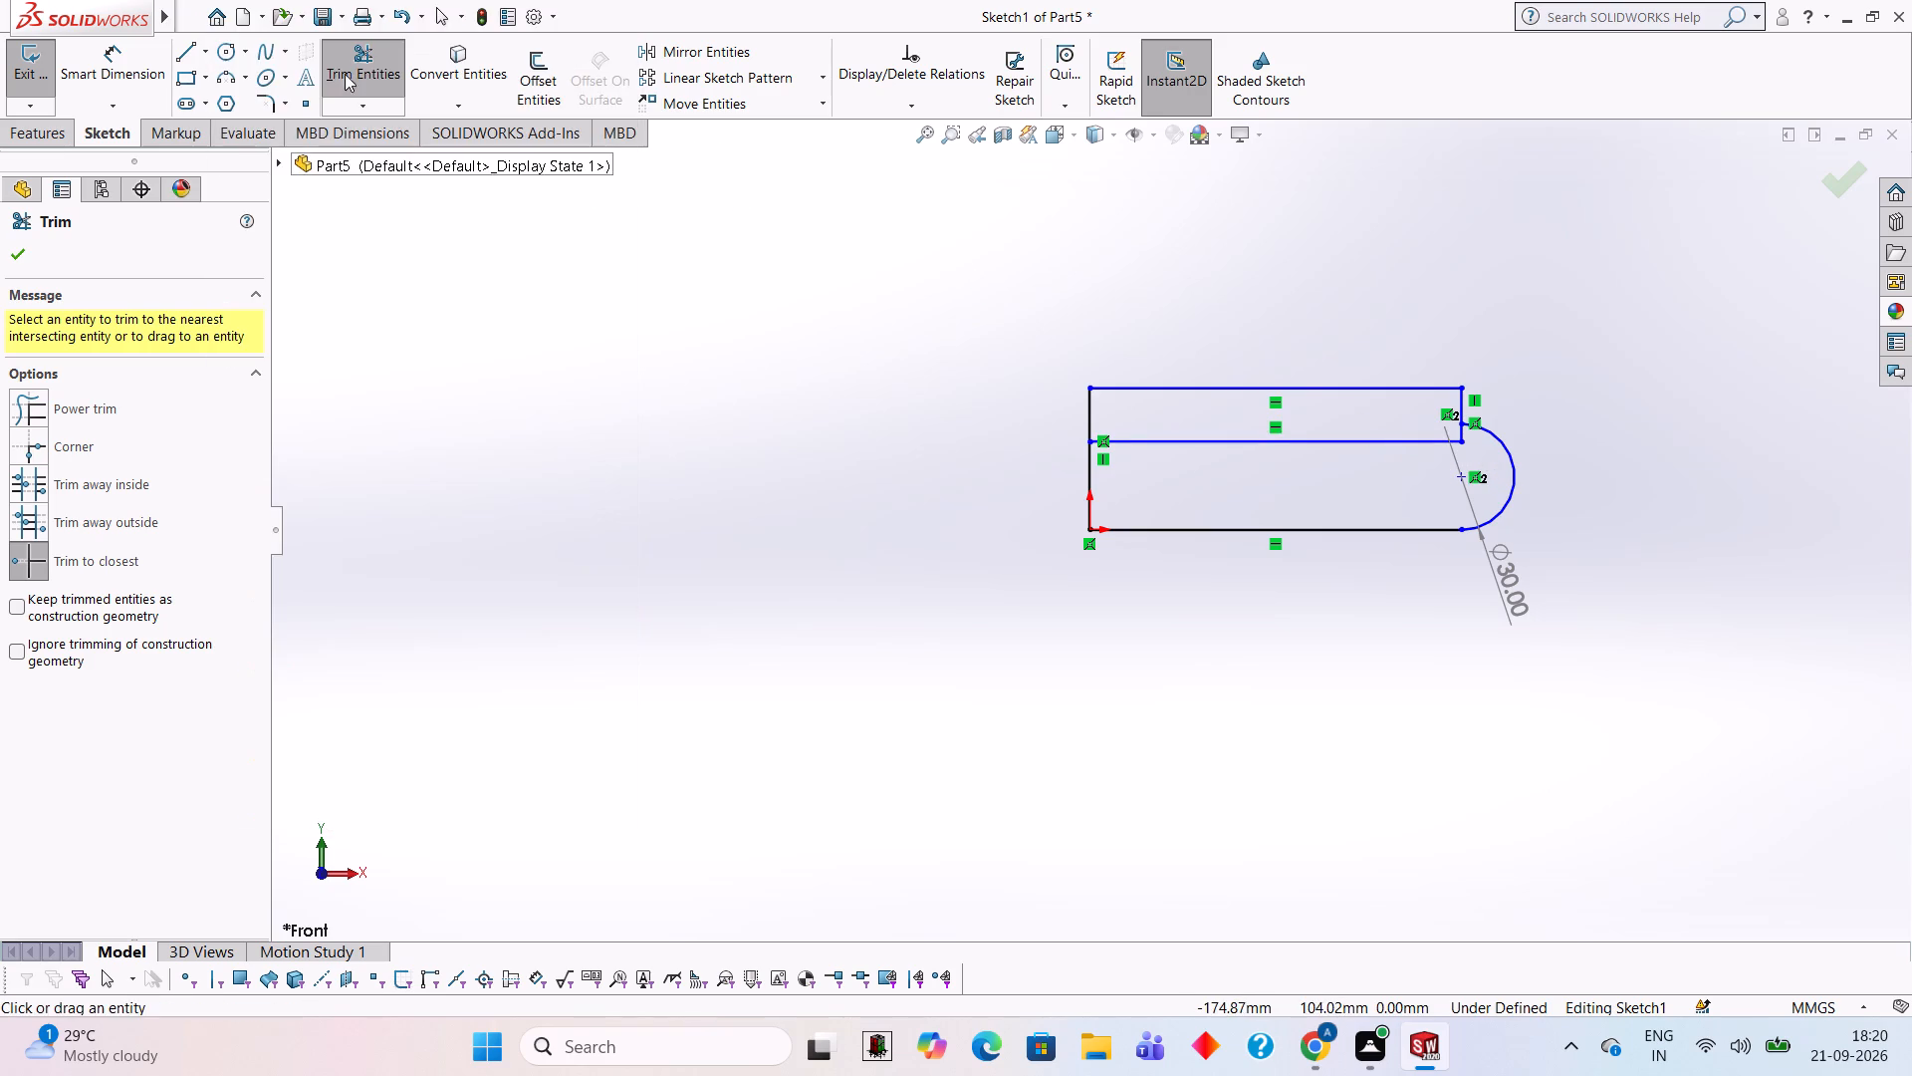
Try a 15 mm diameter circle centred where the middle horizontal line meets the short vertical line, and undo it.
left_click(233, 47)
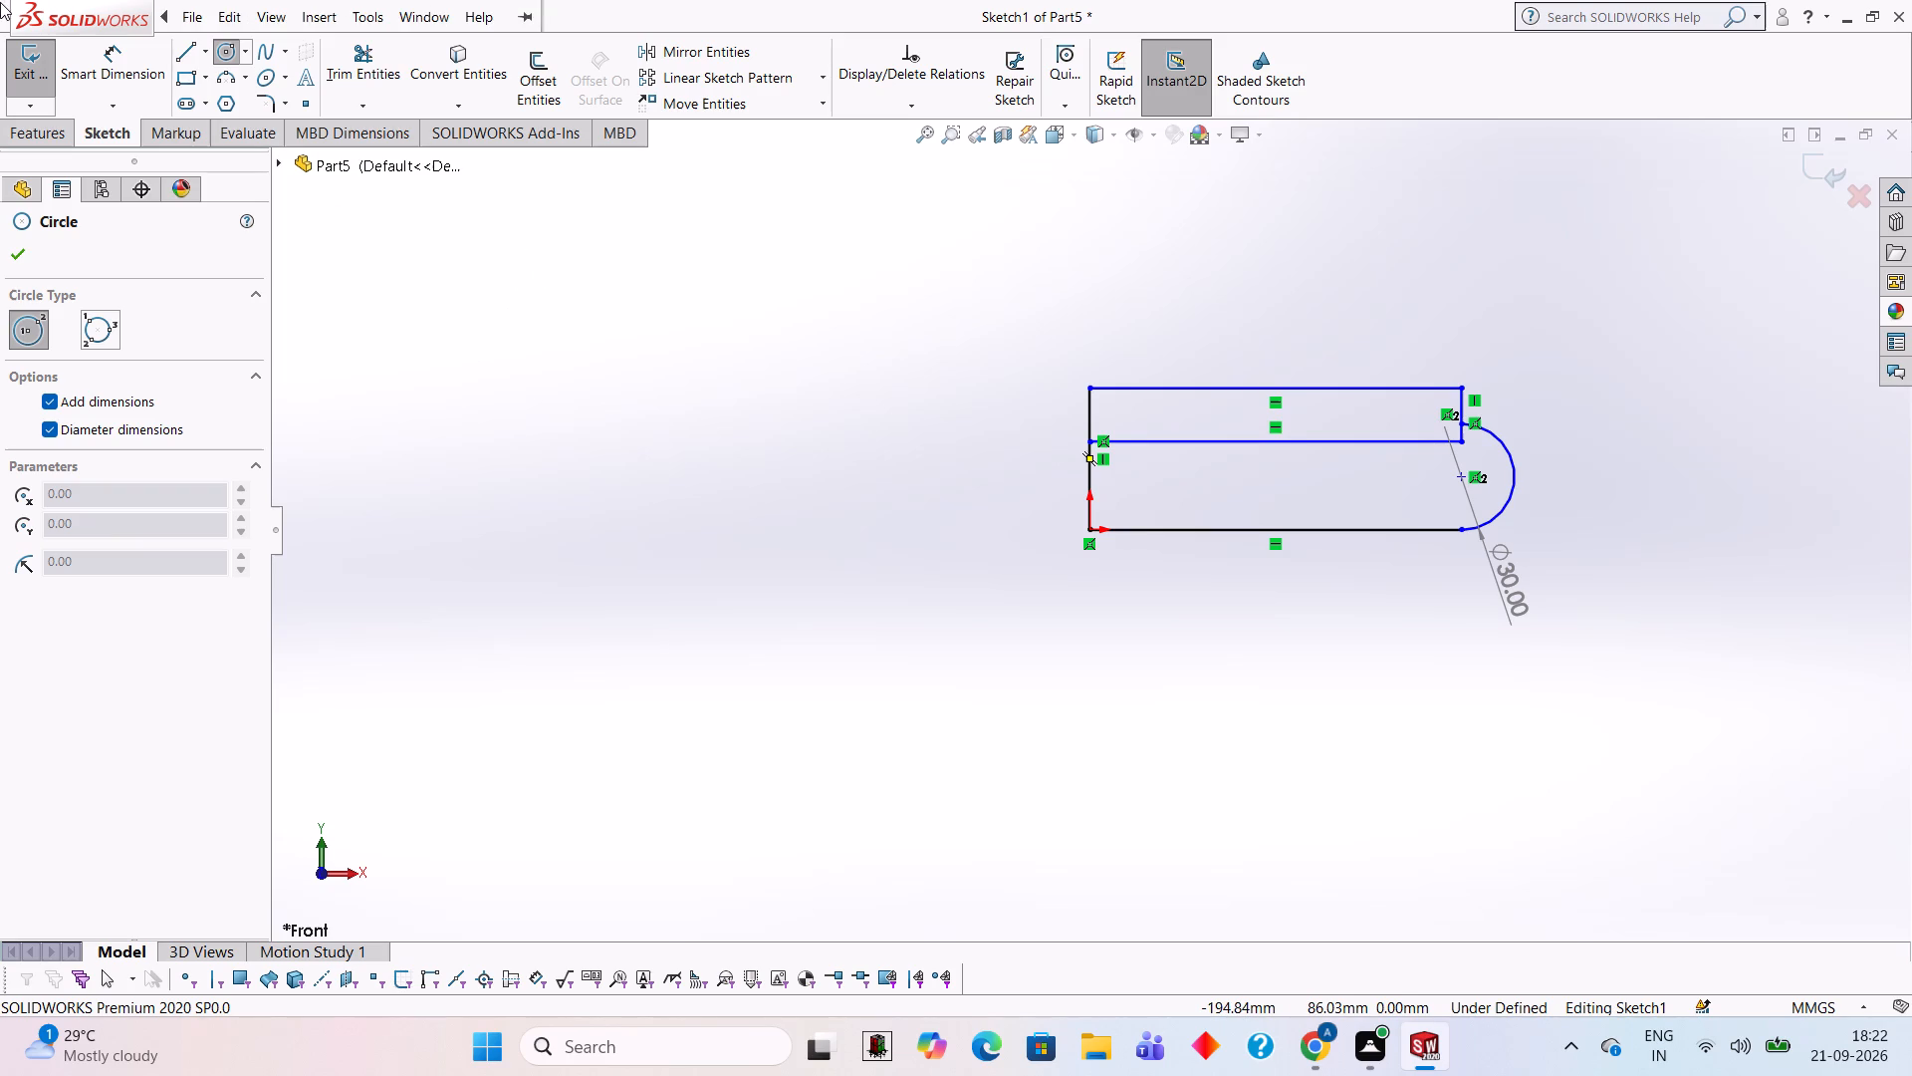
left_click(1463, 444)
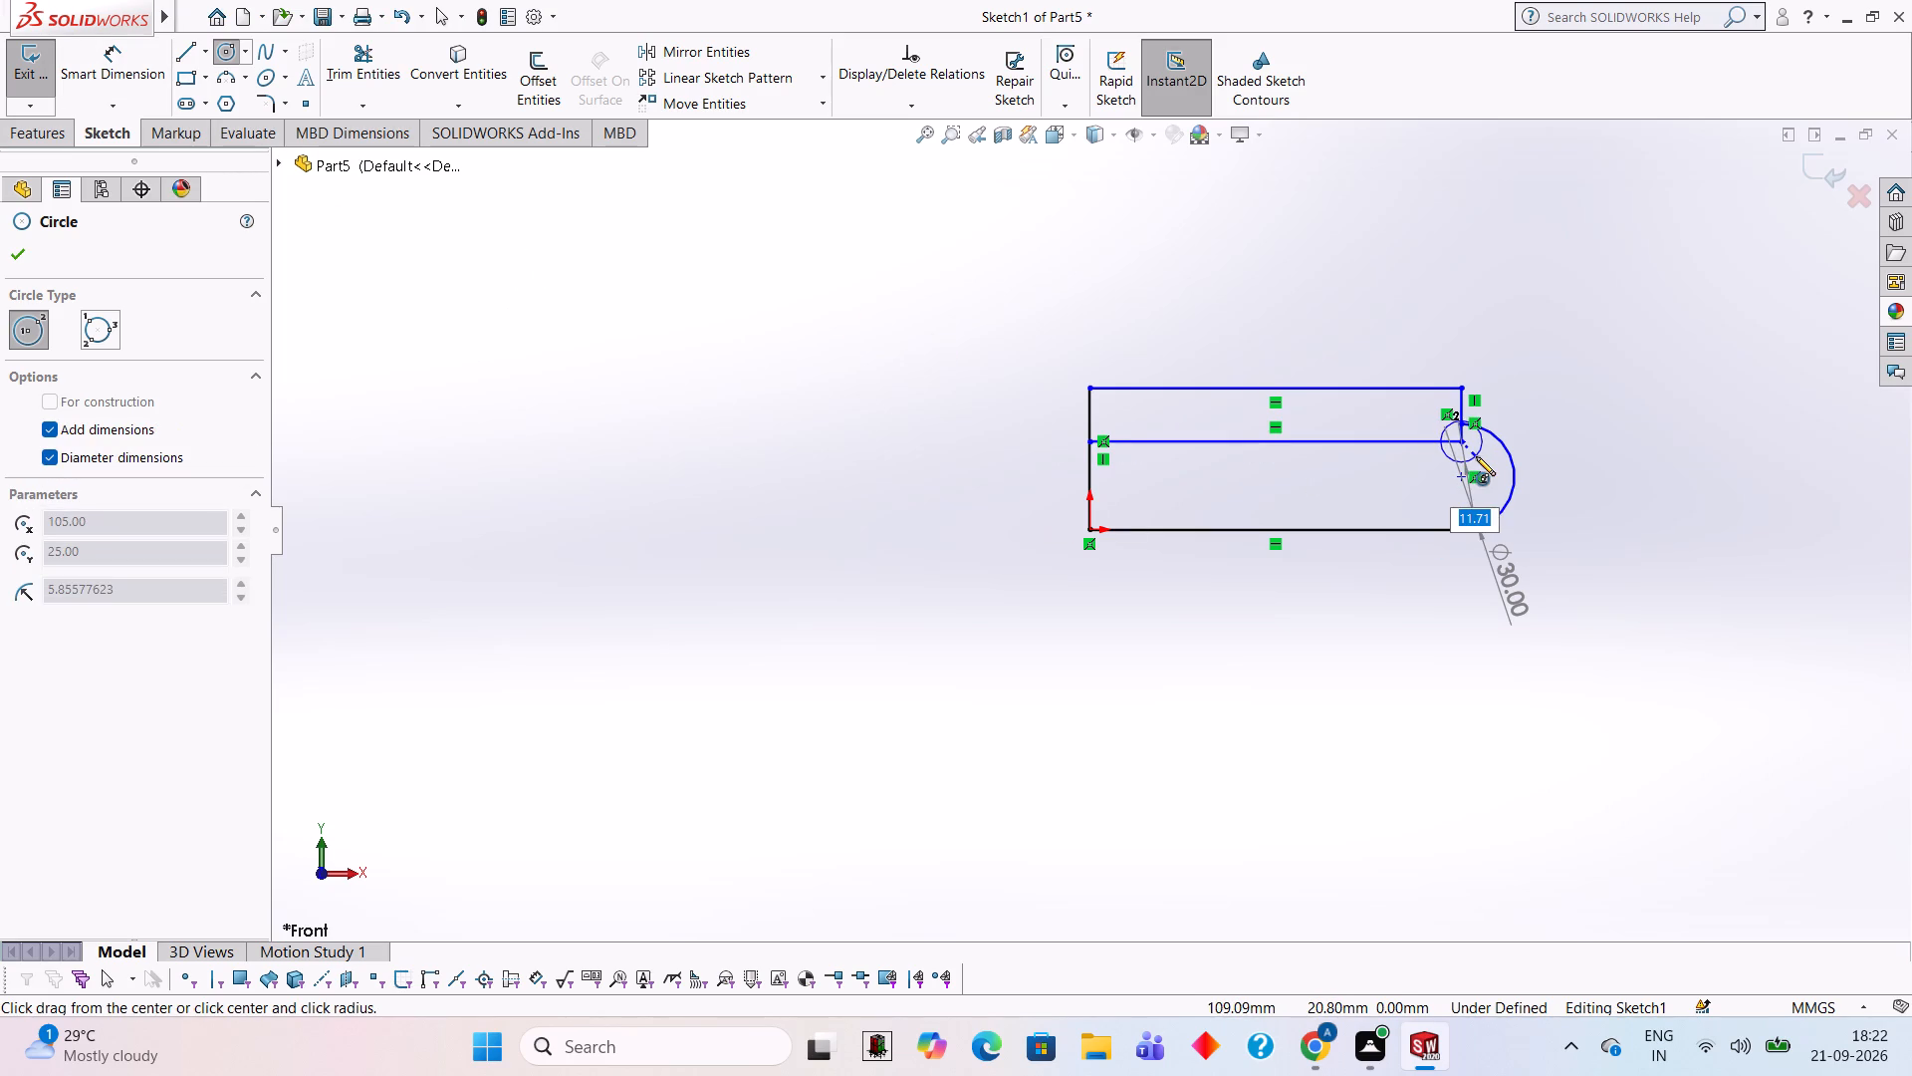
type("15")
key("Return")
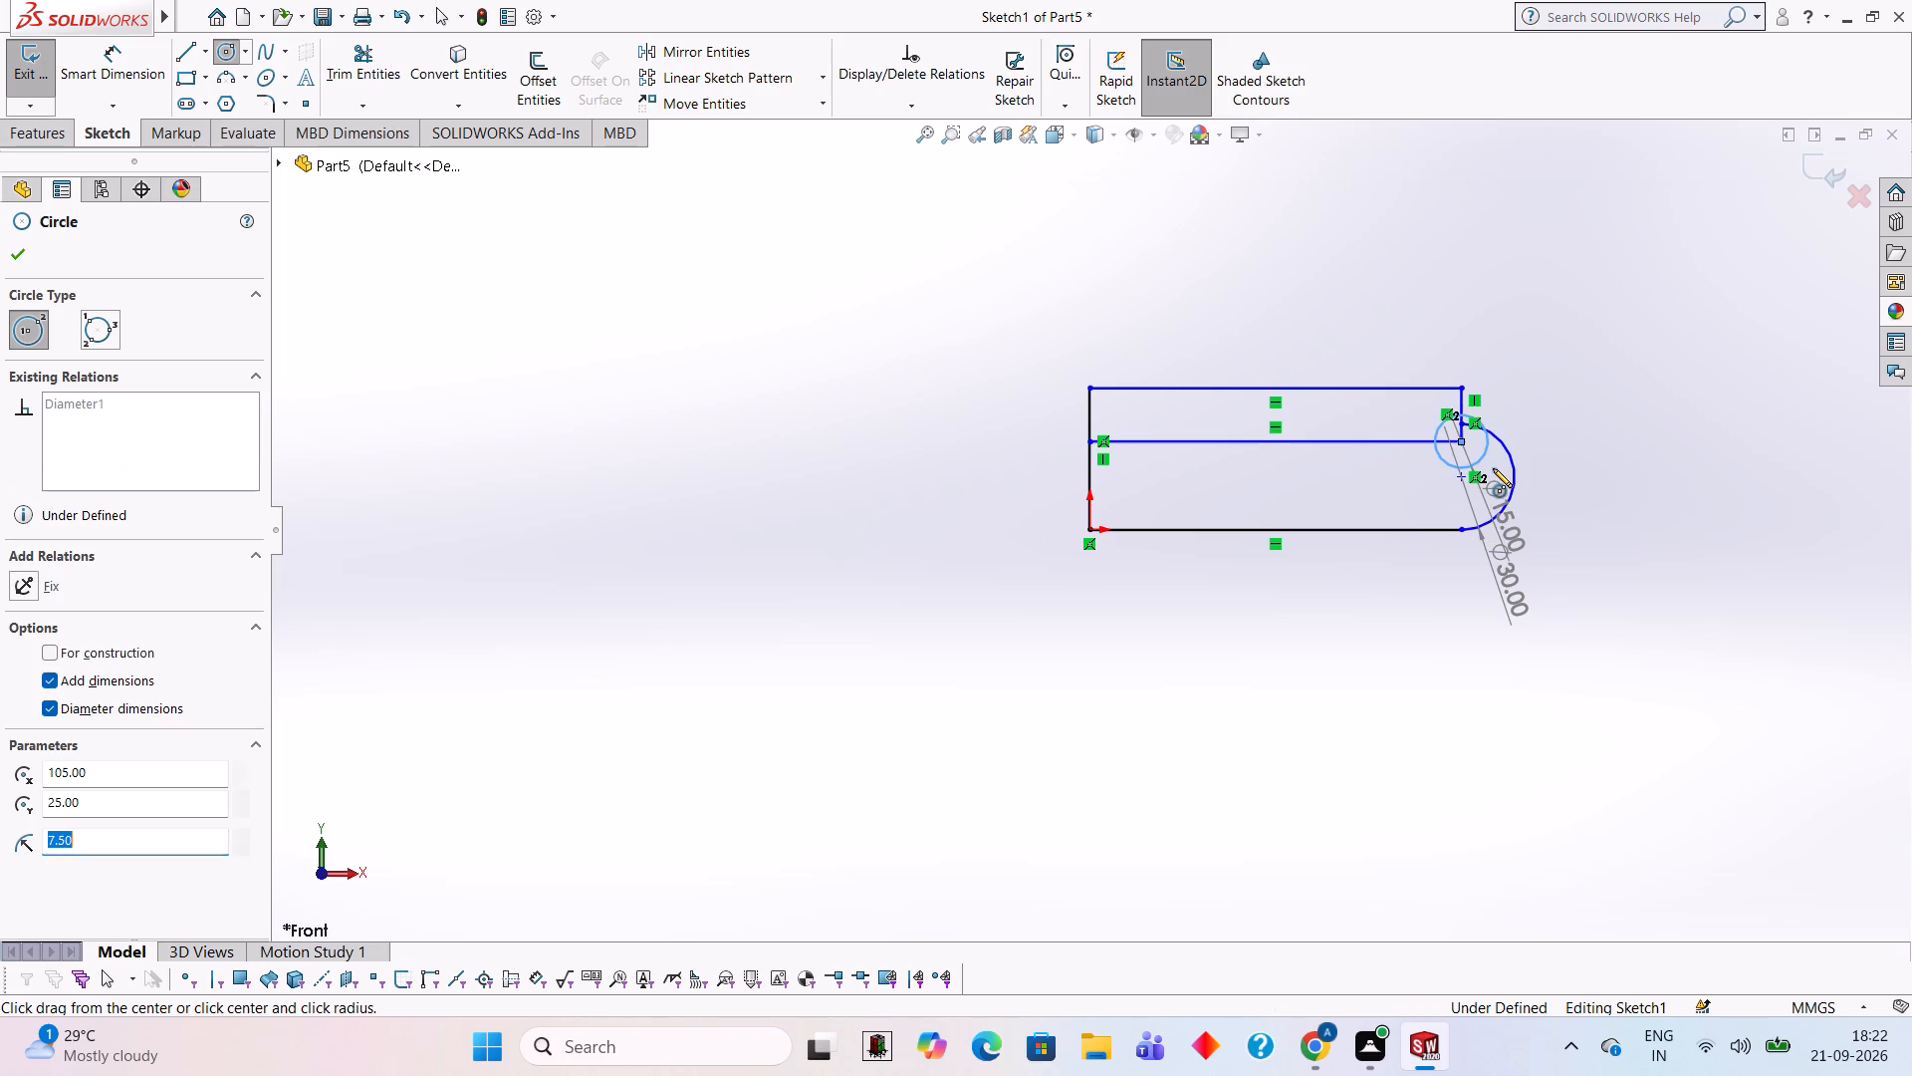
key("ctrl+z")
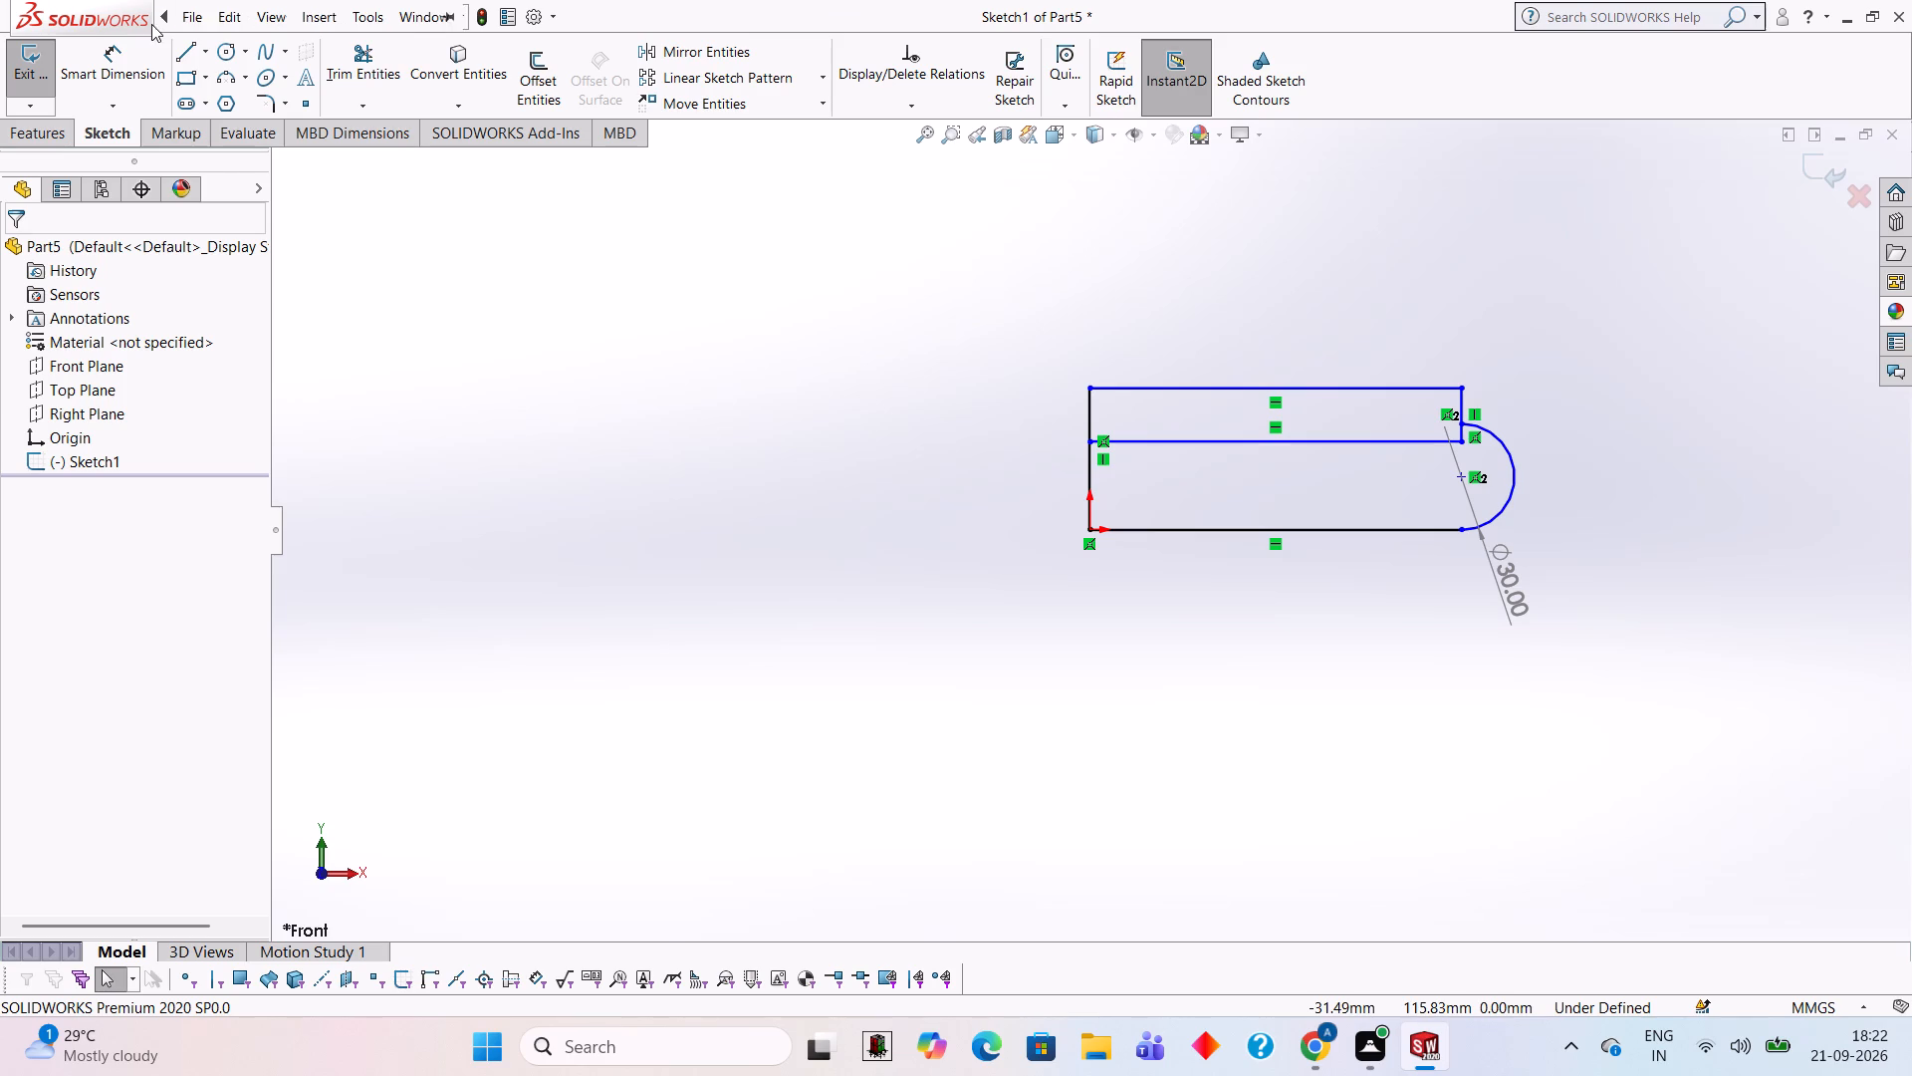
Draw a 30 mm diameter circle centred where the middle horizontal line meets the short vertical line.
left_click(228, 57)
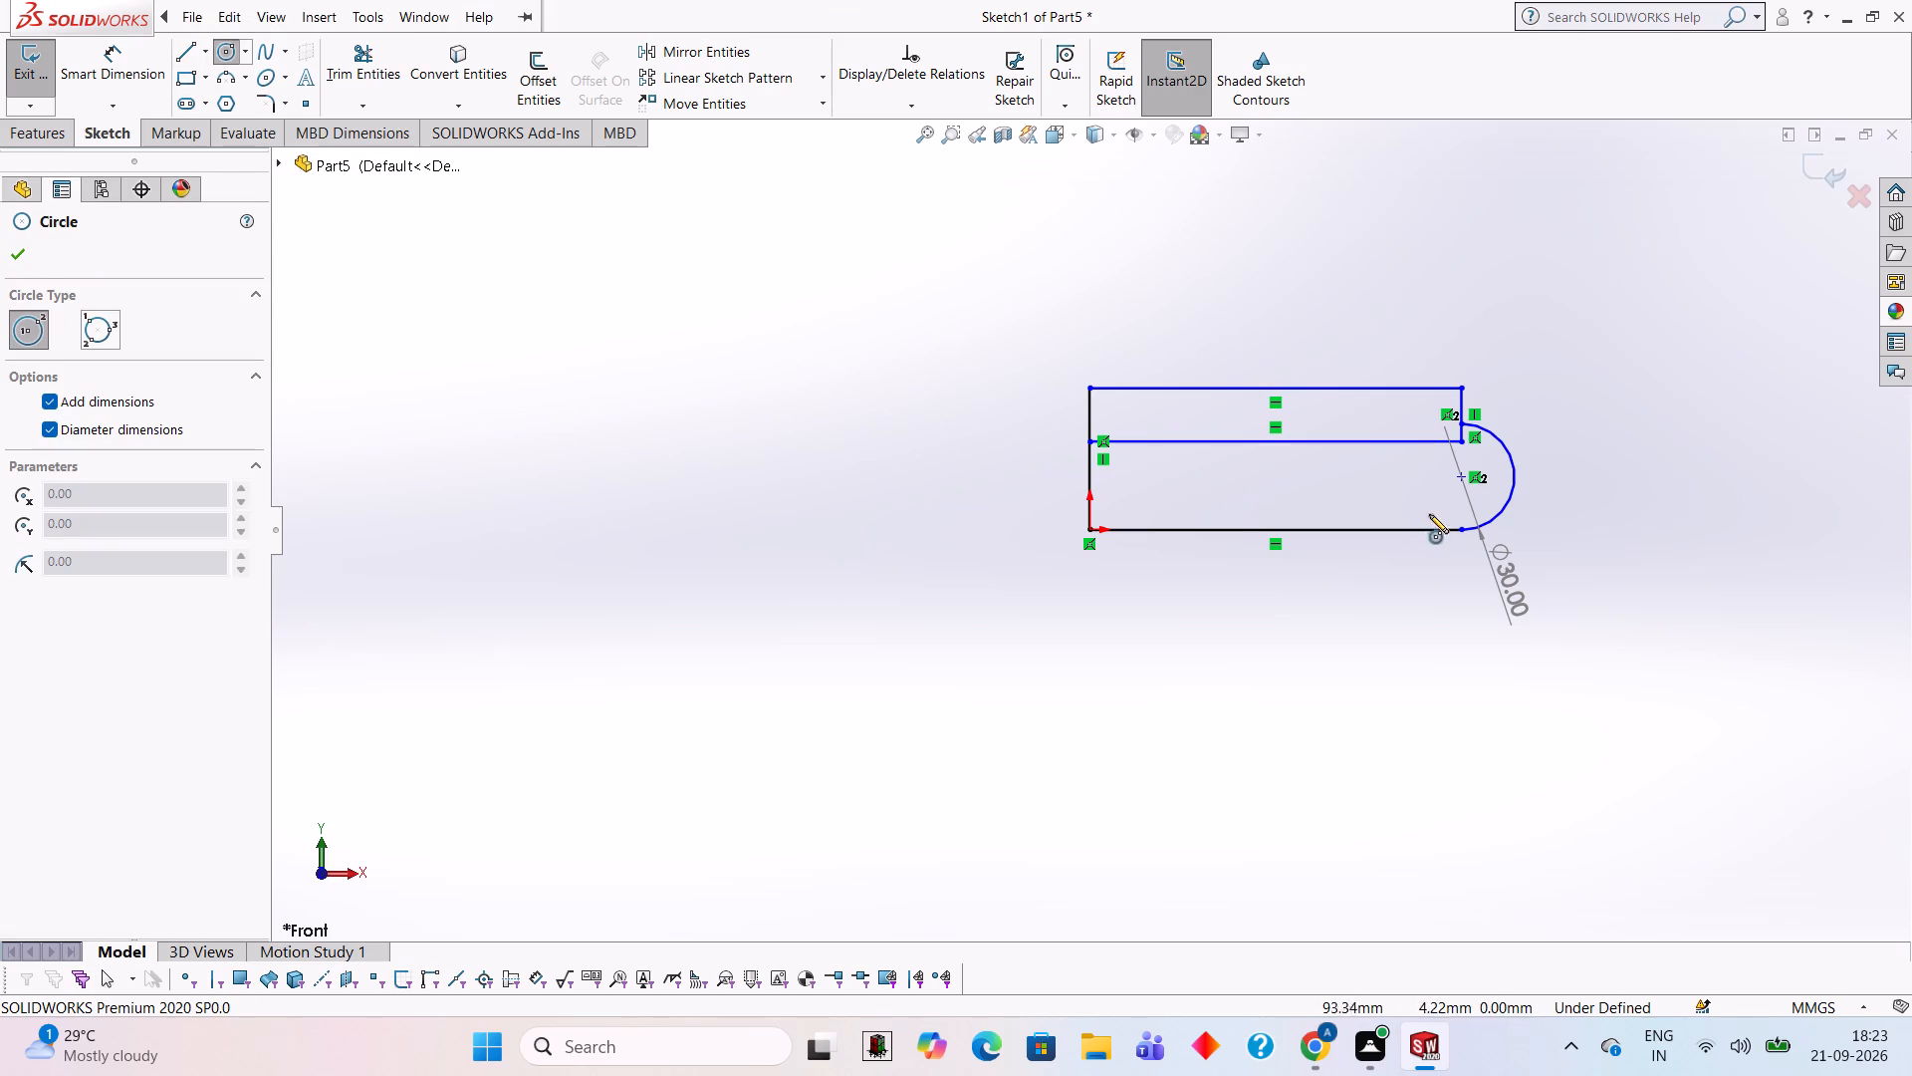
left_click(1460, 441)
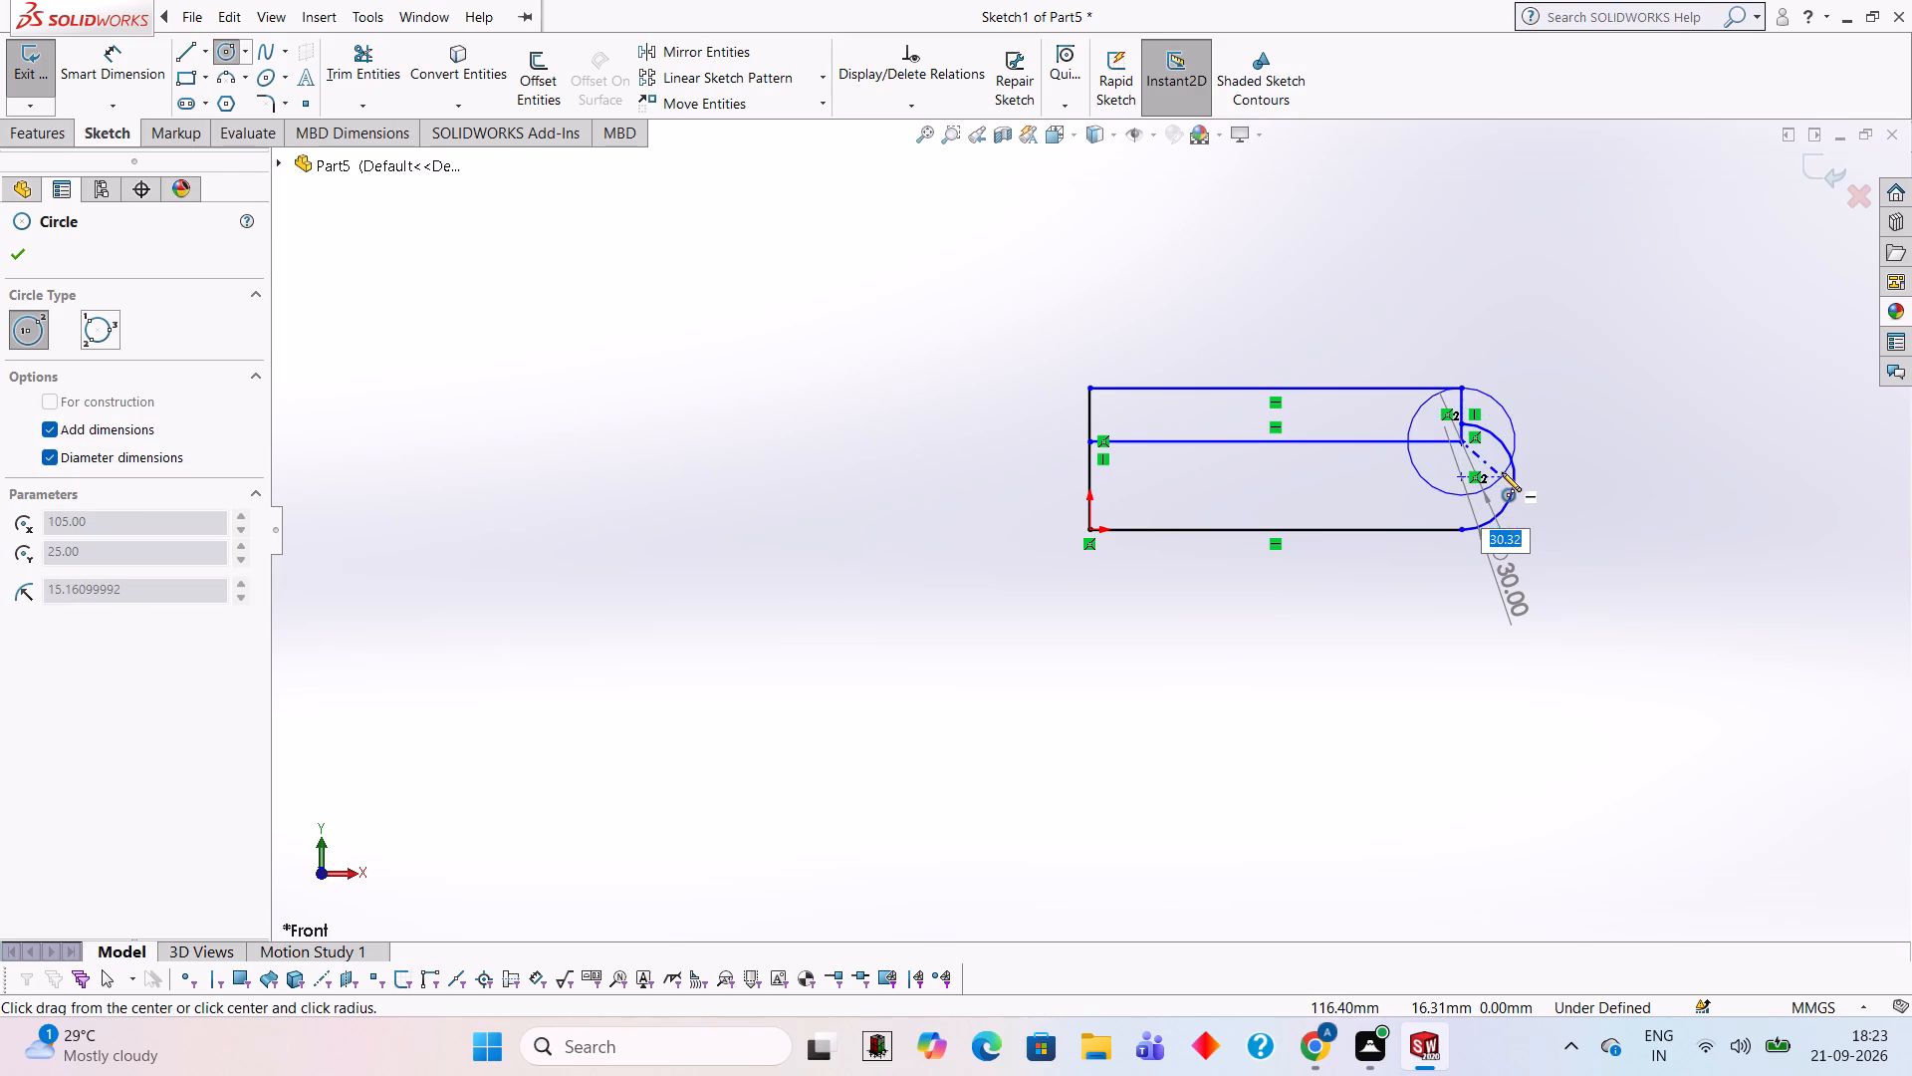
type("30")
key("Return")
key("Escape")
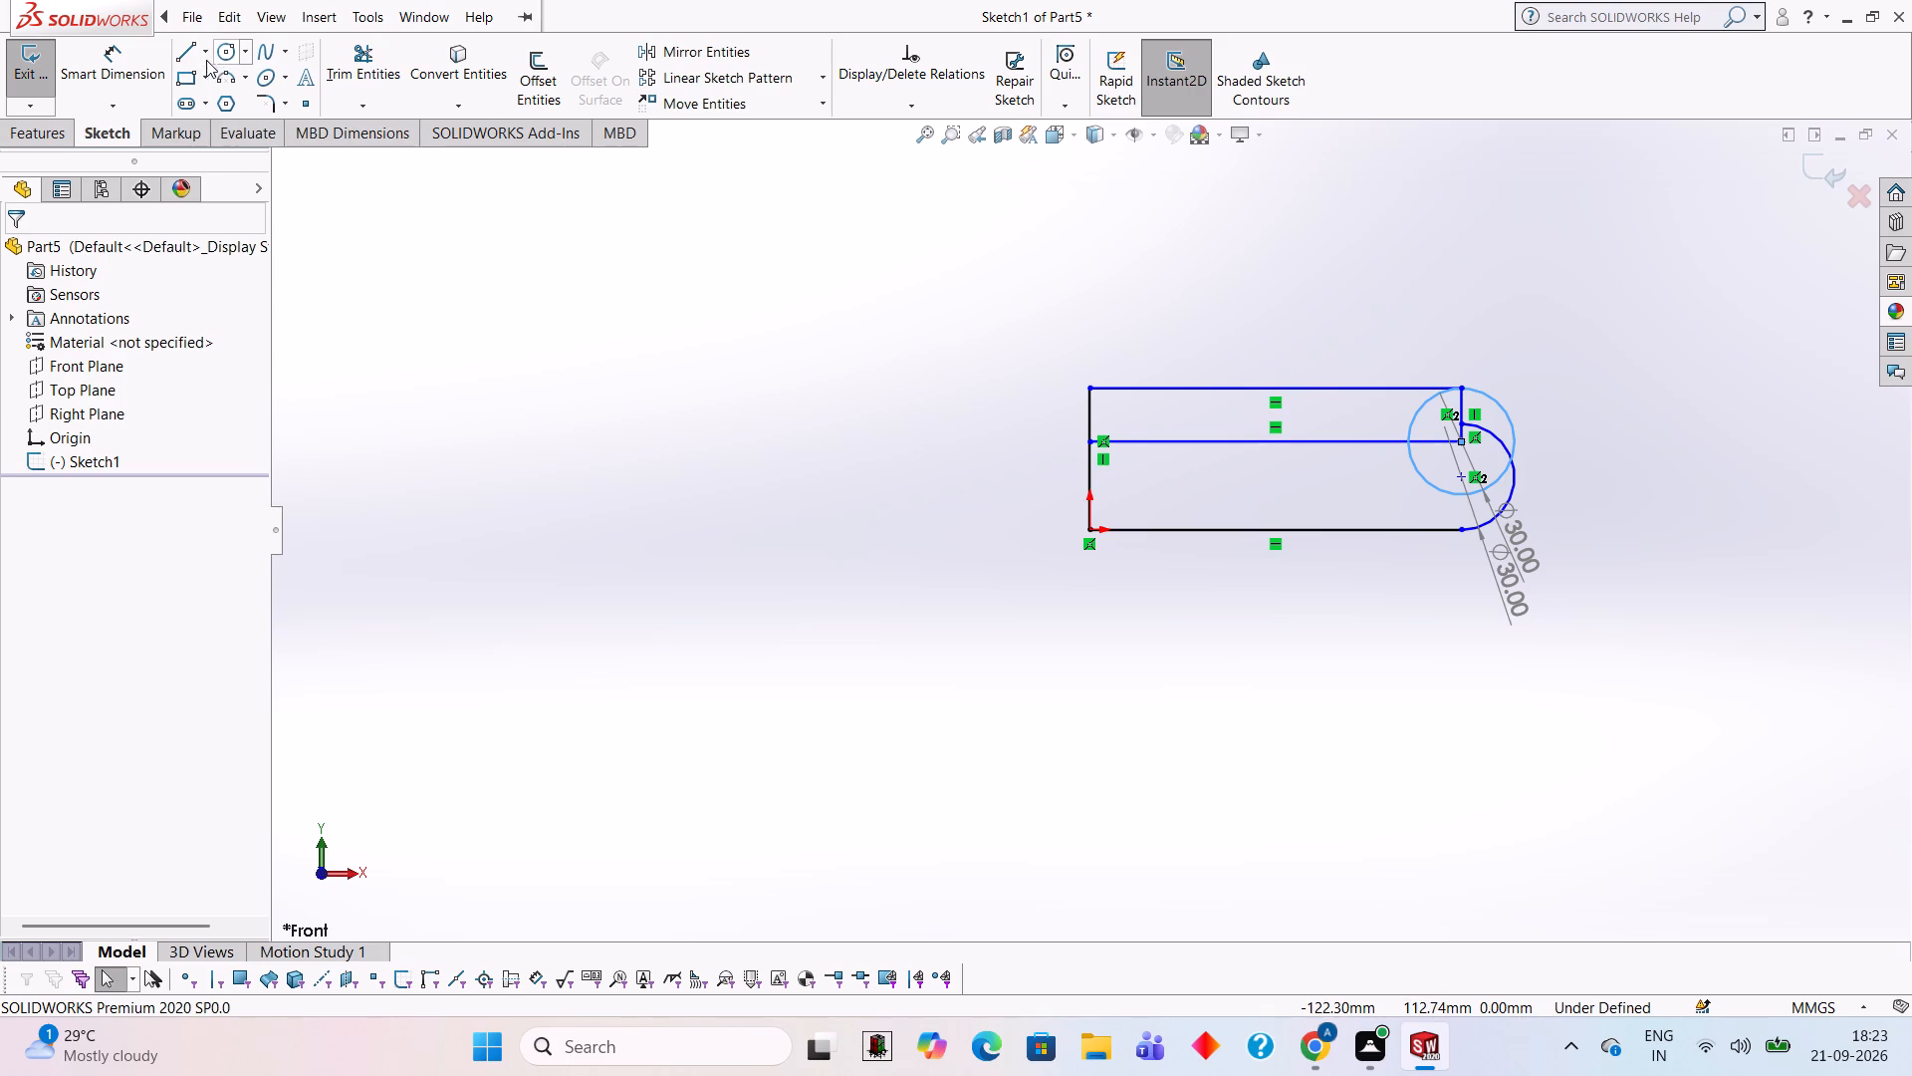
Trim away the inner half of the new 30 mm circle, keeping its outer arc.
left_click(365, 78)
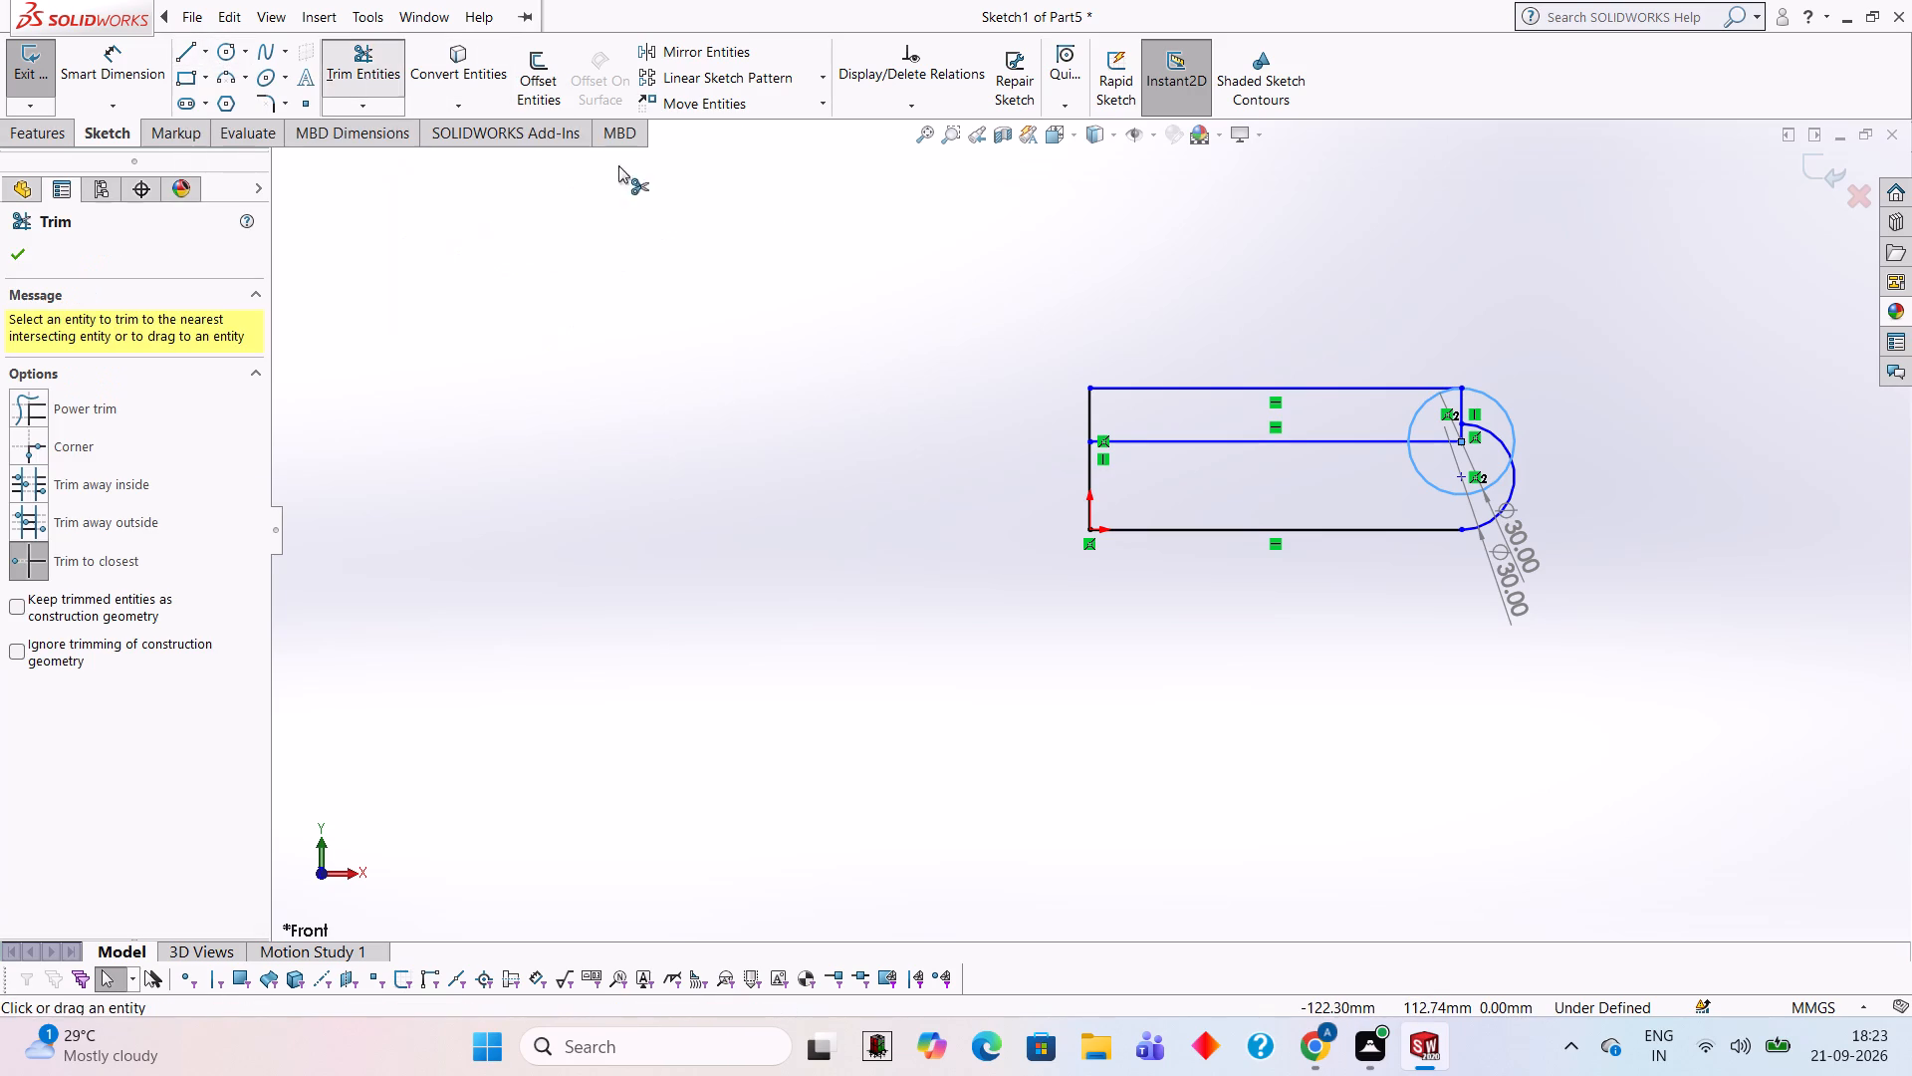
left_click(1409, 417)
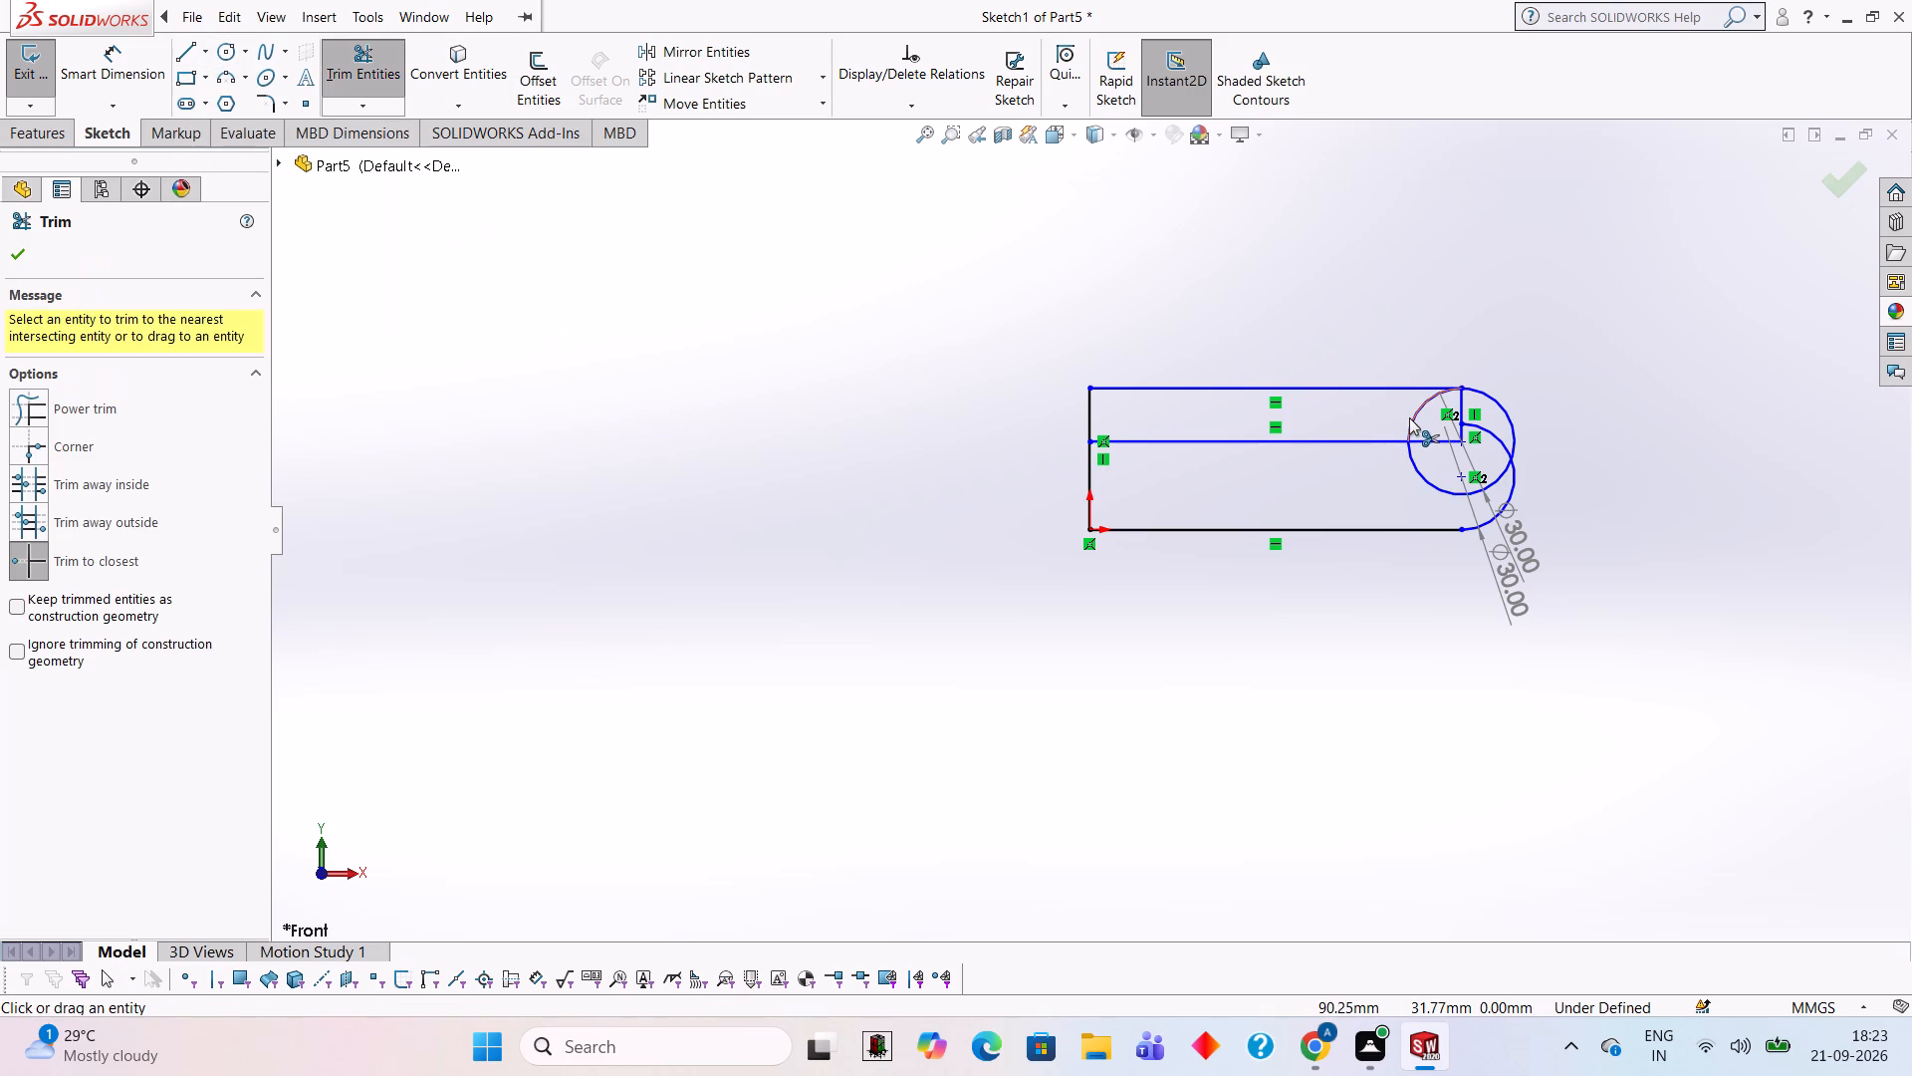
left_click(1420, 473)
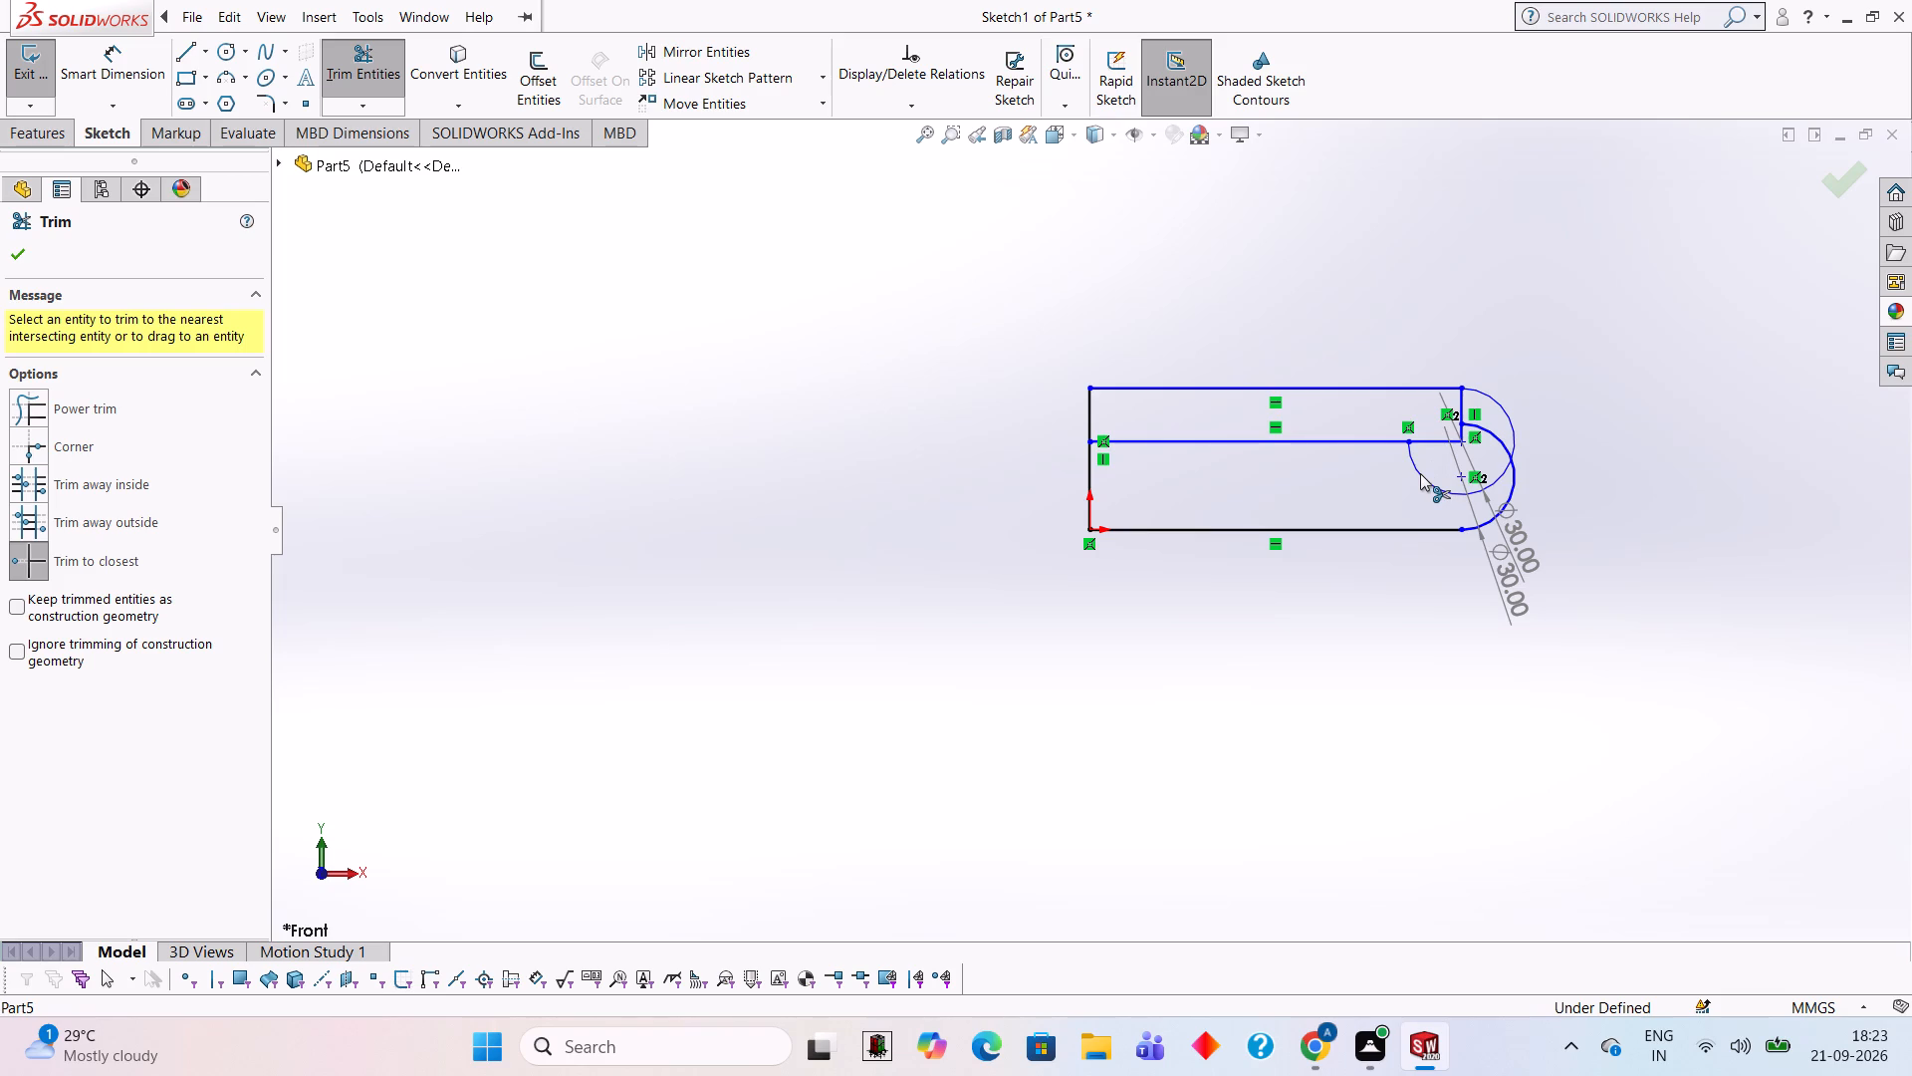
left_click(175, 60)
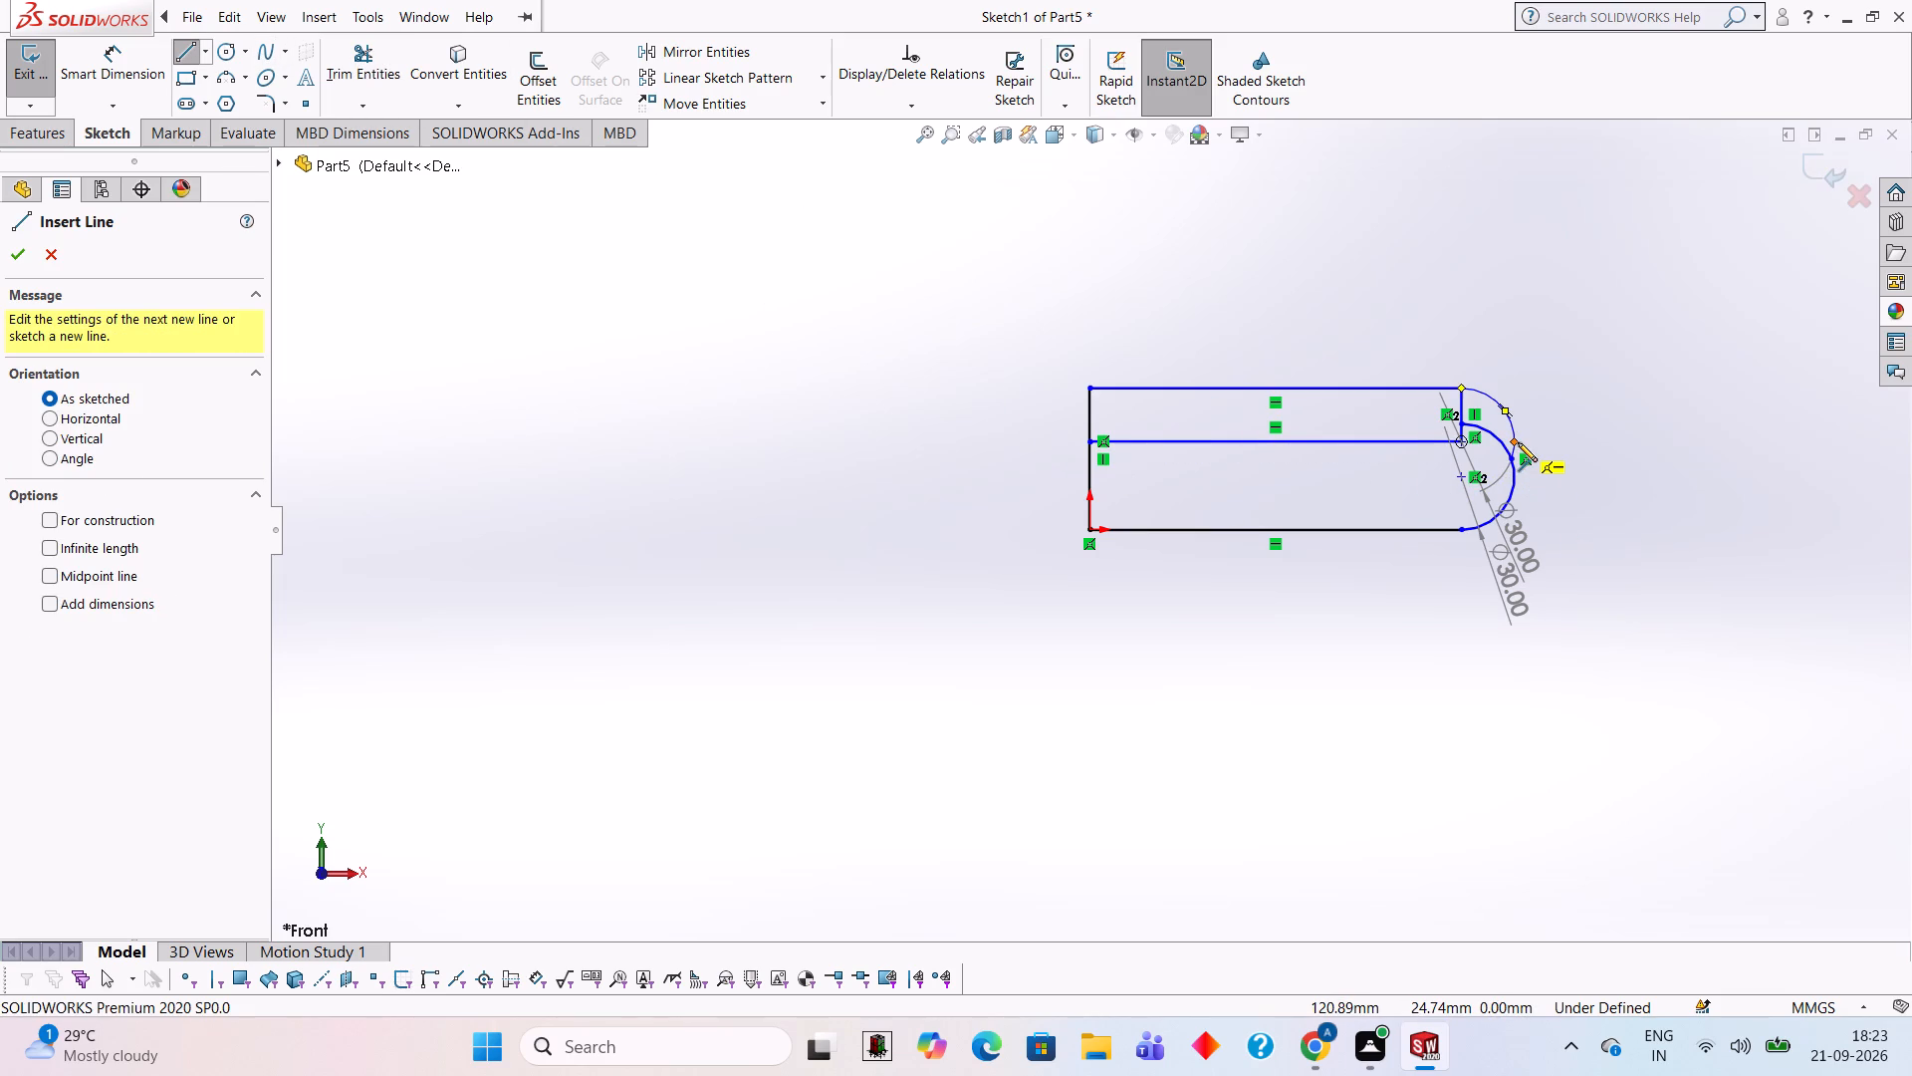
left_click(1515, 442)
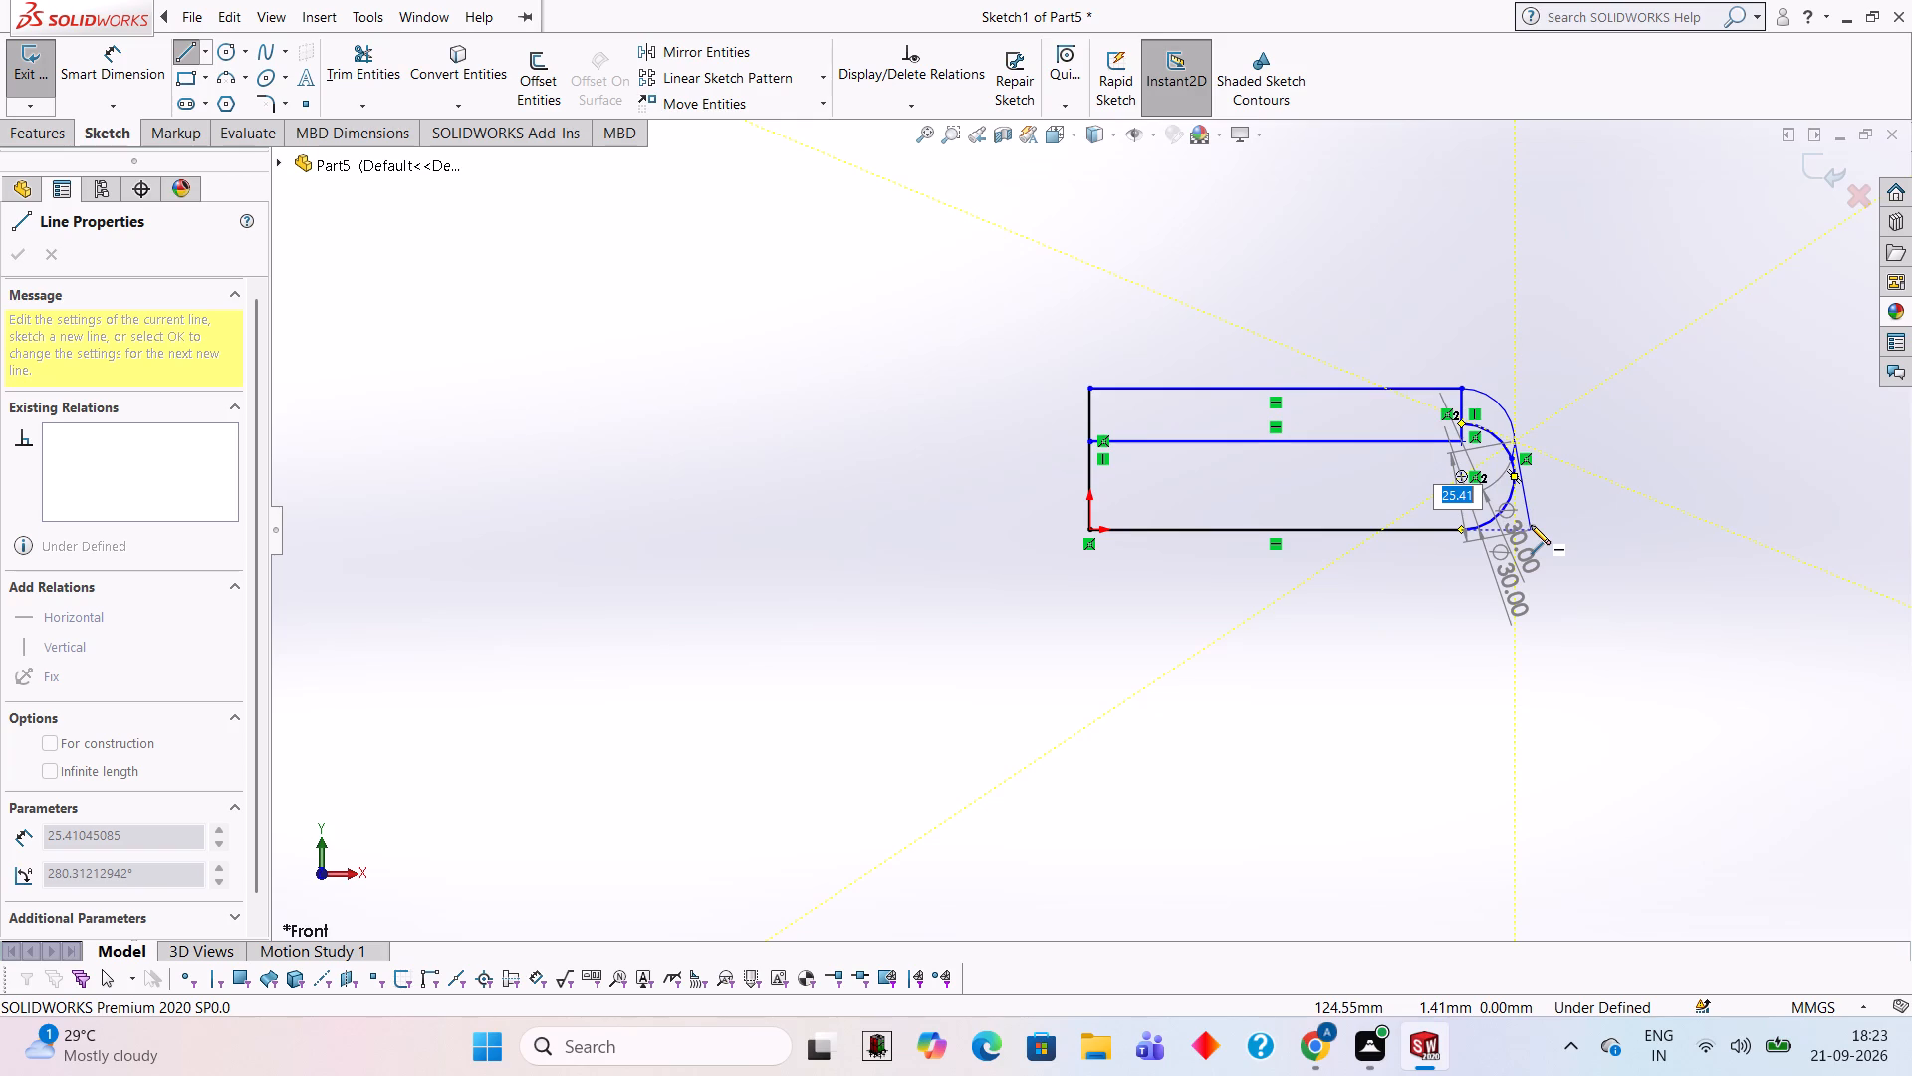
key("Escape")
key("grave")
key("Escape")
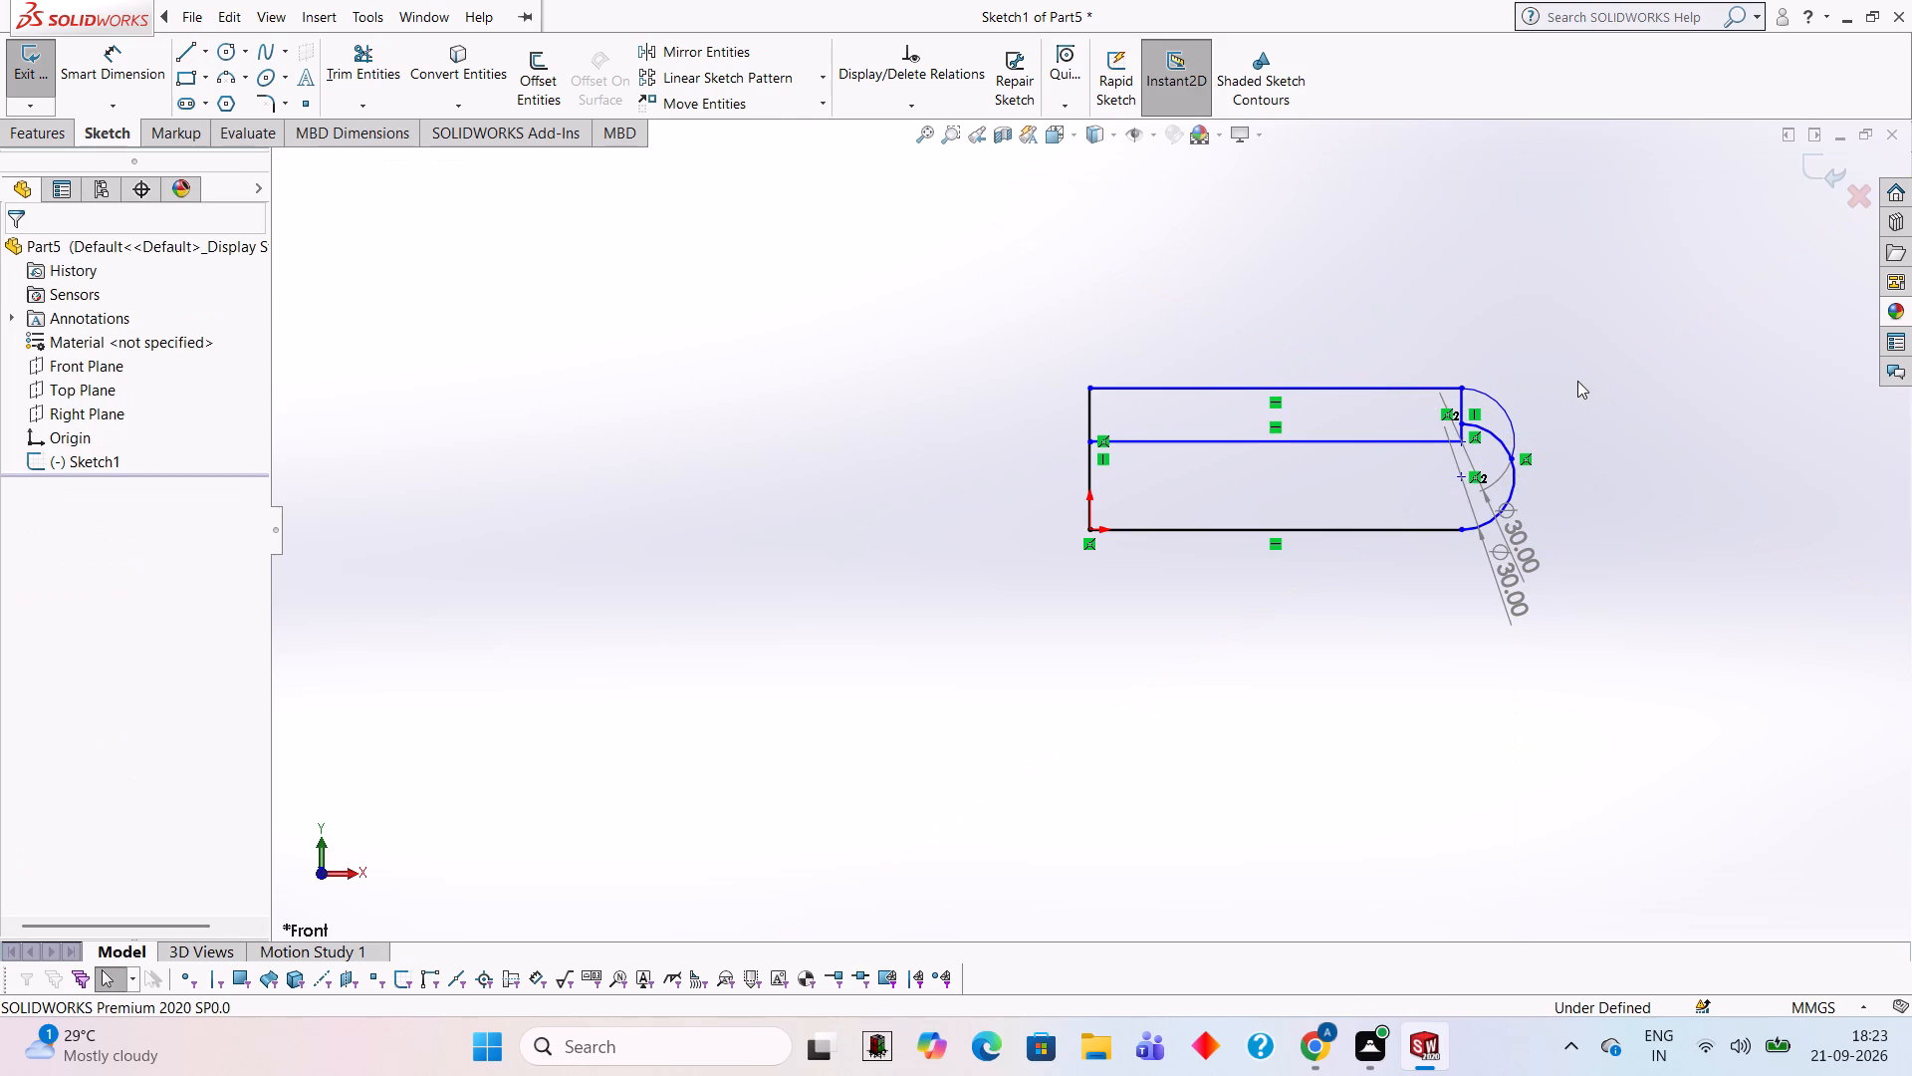
Undo the sketch edits until only the 105 mm horizontal base line from the origin is left.
key("ctrl+z")
key("ctrl+z")
key("ctrl+z")
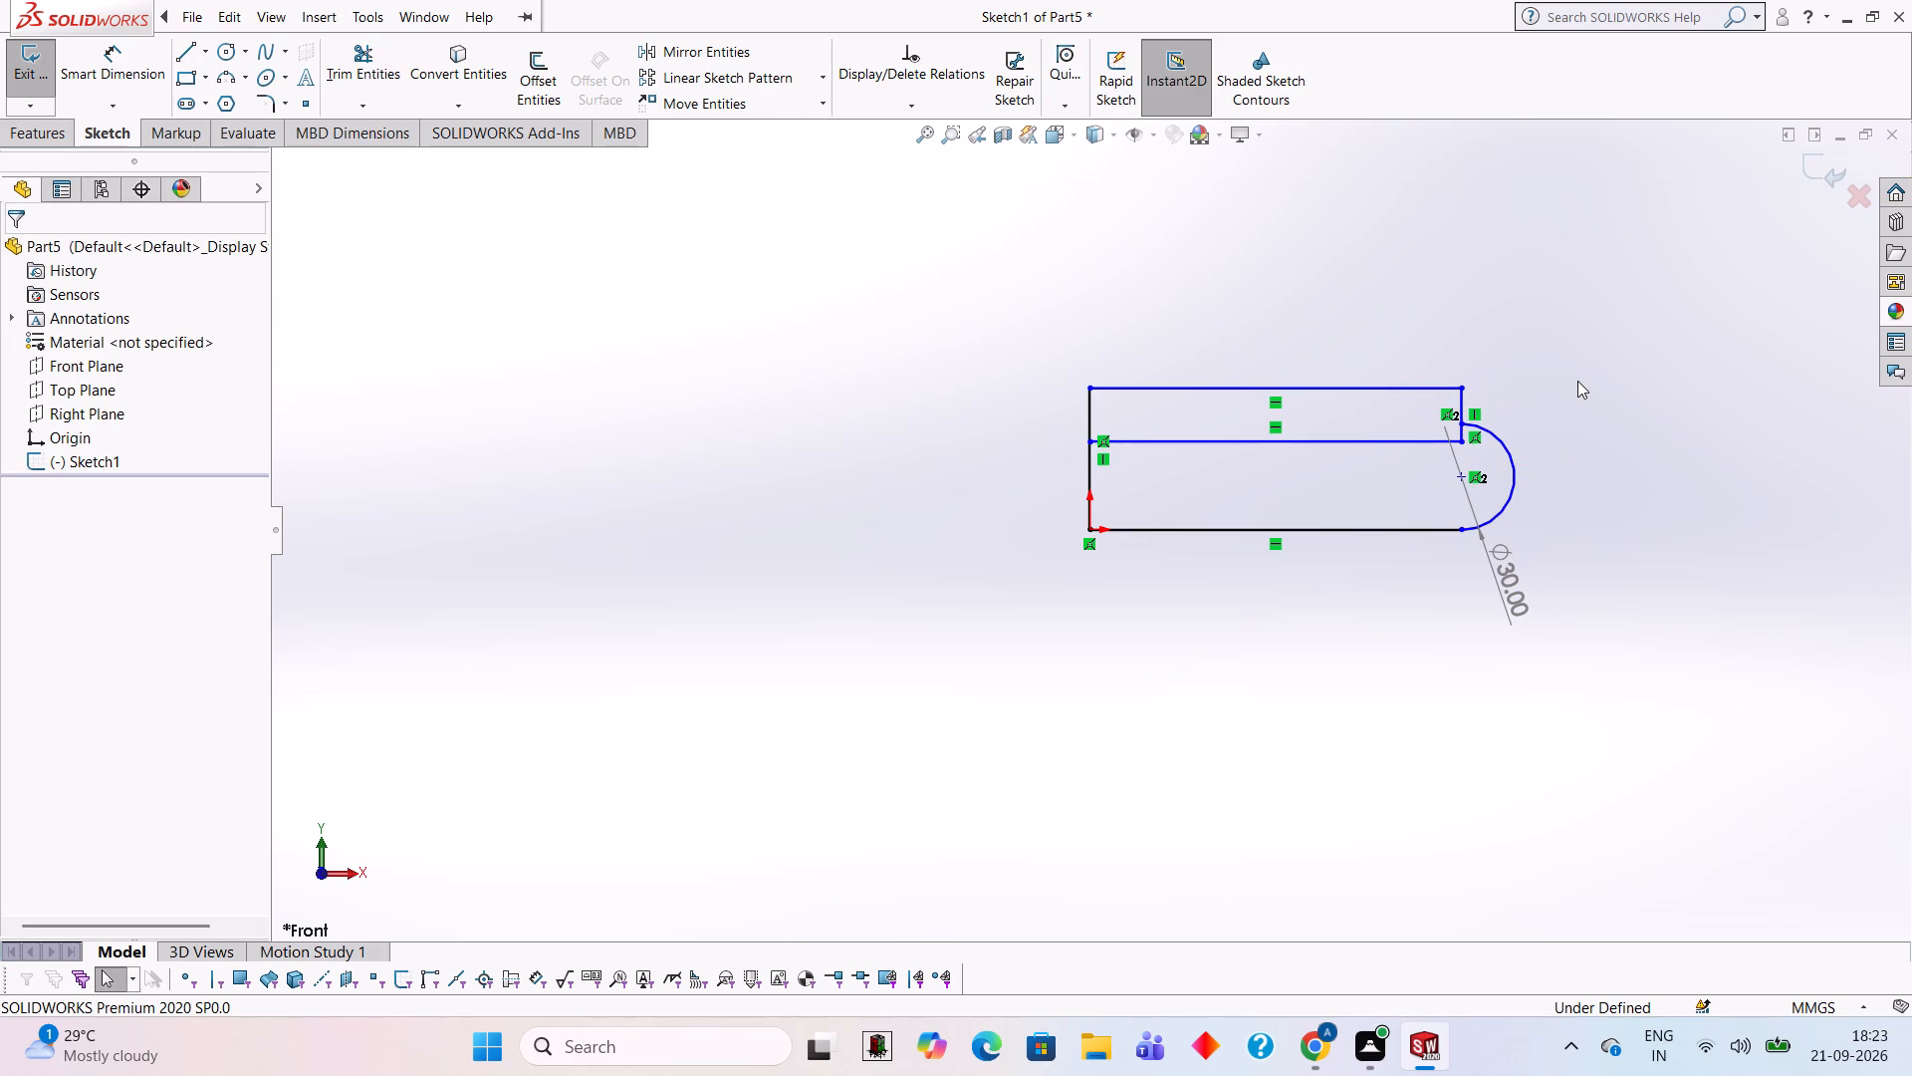
key("ctrl+z")
key("ctrl+z")
key("ctrl+z")
key("ctrl+z")
key("ctrl+z")
key("ctrl+z")
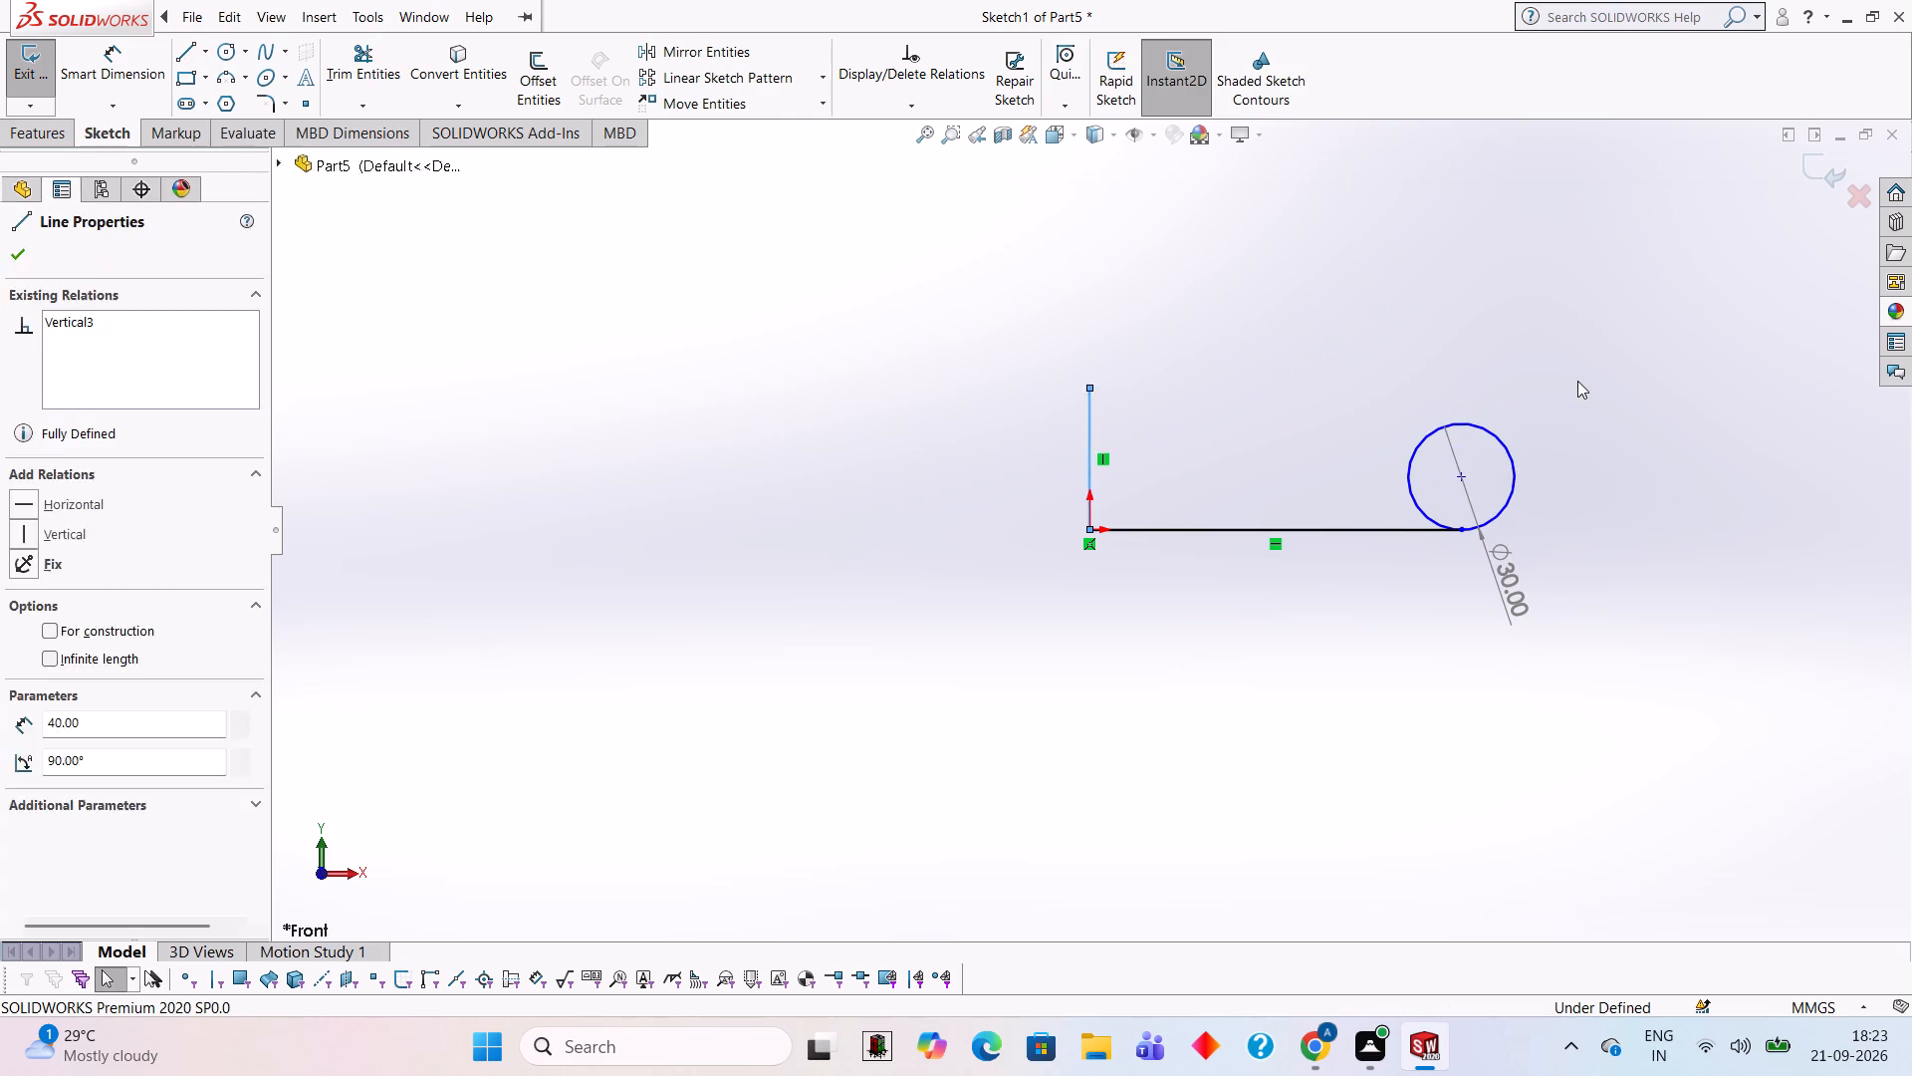
key("ctrl+z")
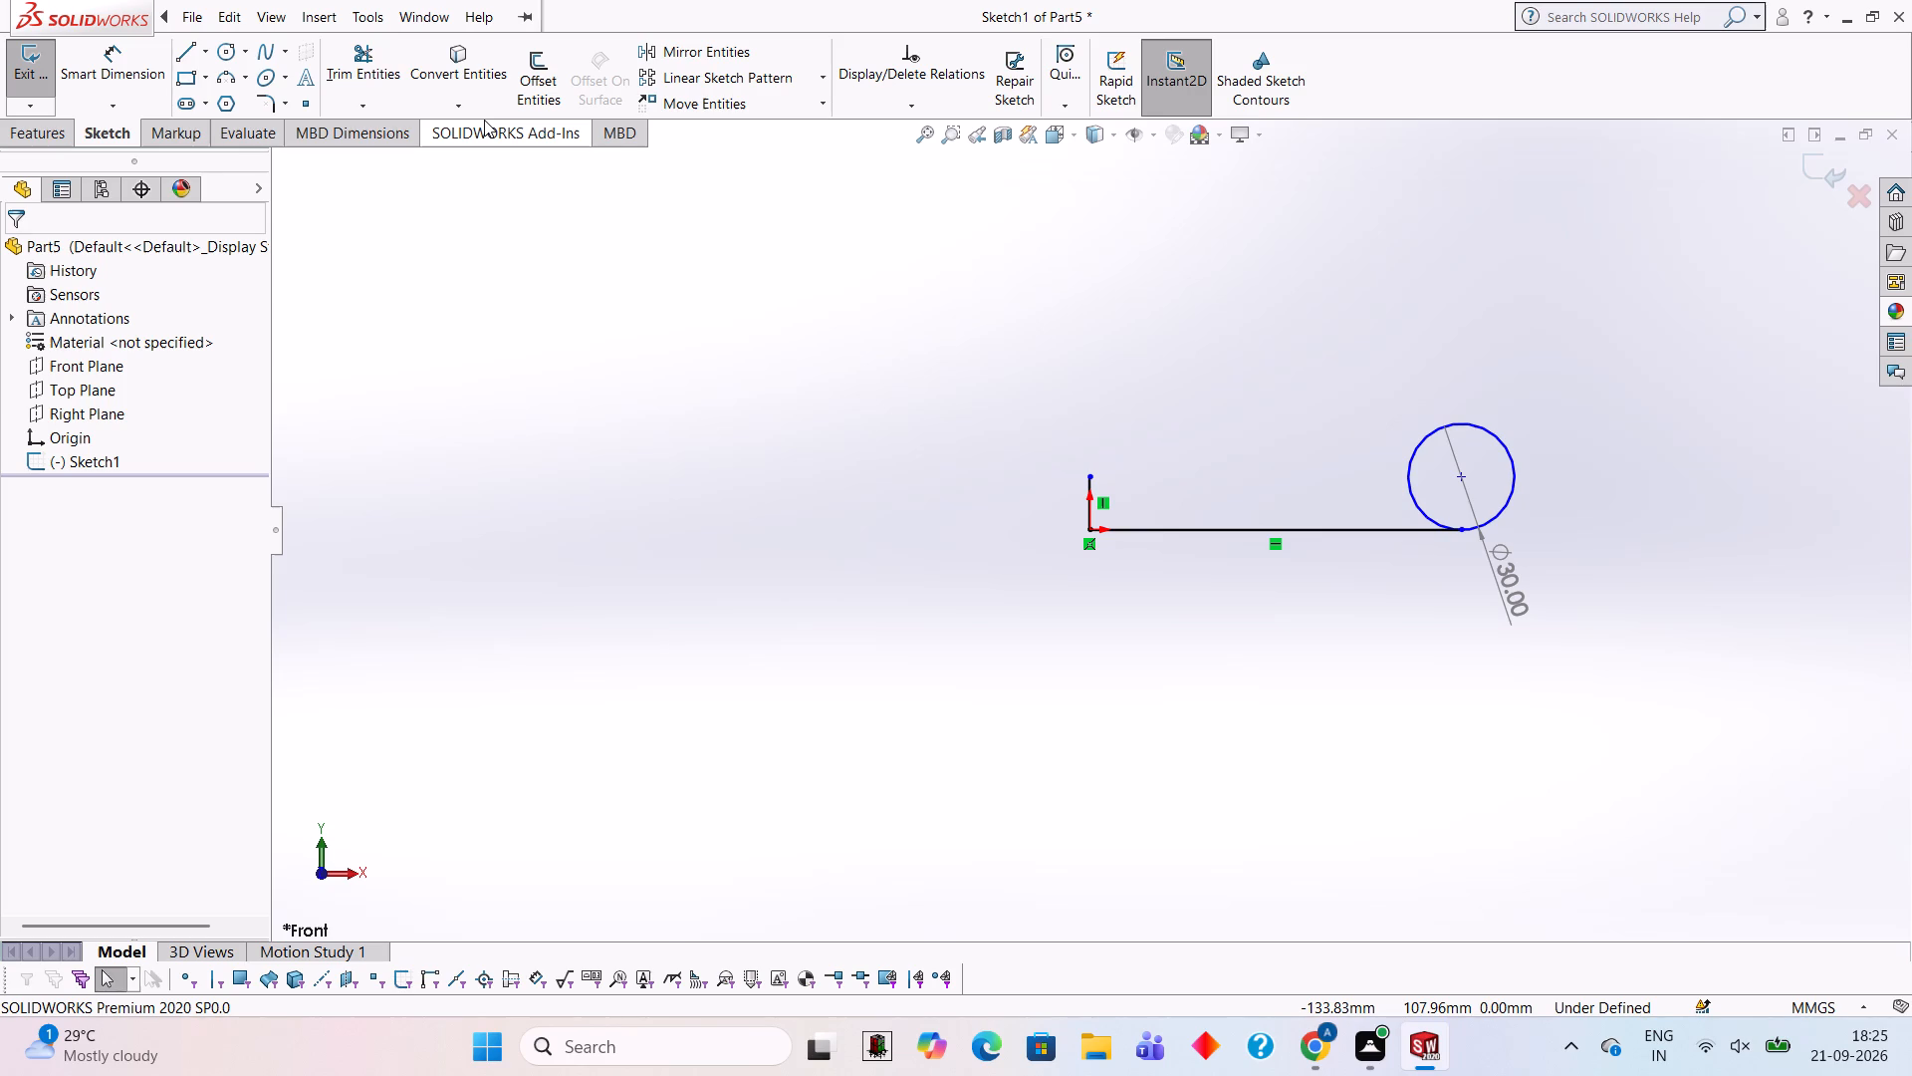
key("ctrl+z")
key("ctrl+z")
key("ctrl+z")
key("ctrl+z")
key("ctrl+z")
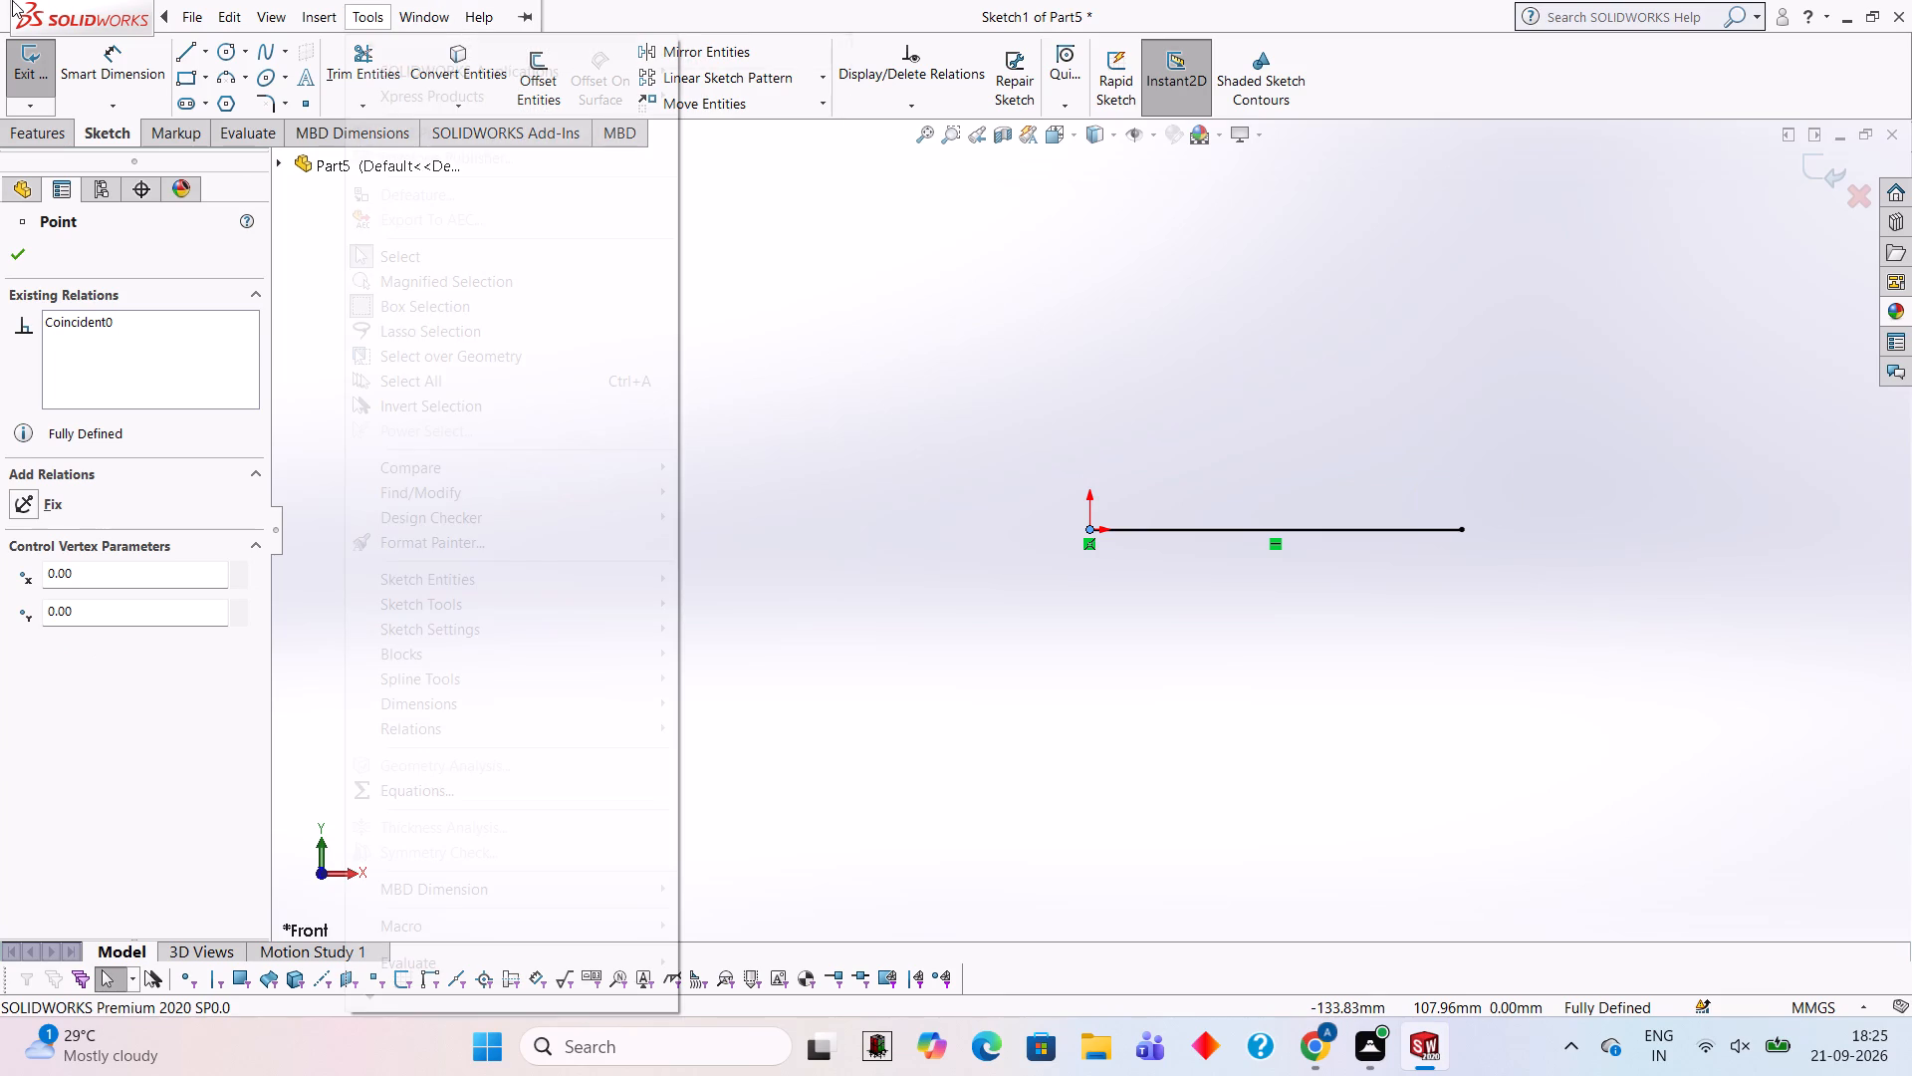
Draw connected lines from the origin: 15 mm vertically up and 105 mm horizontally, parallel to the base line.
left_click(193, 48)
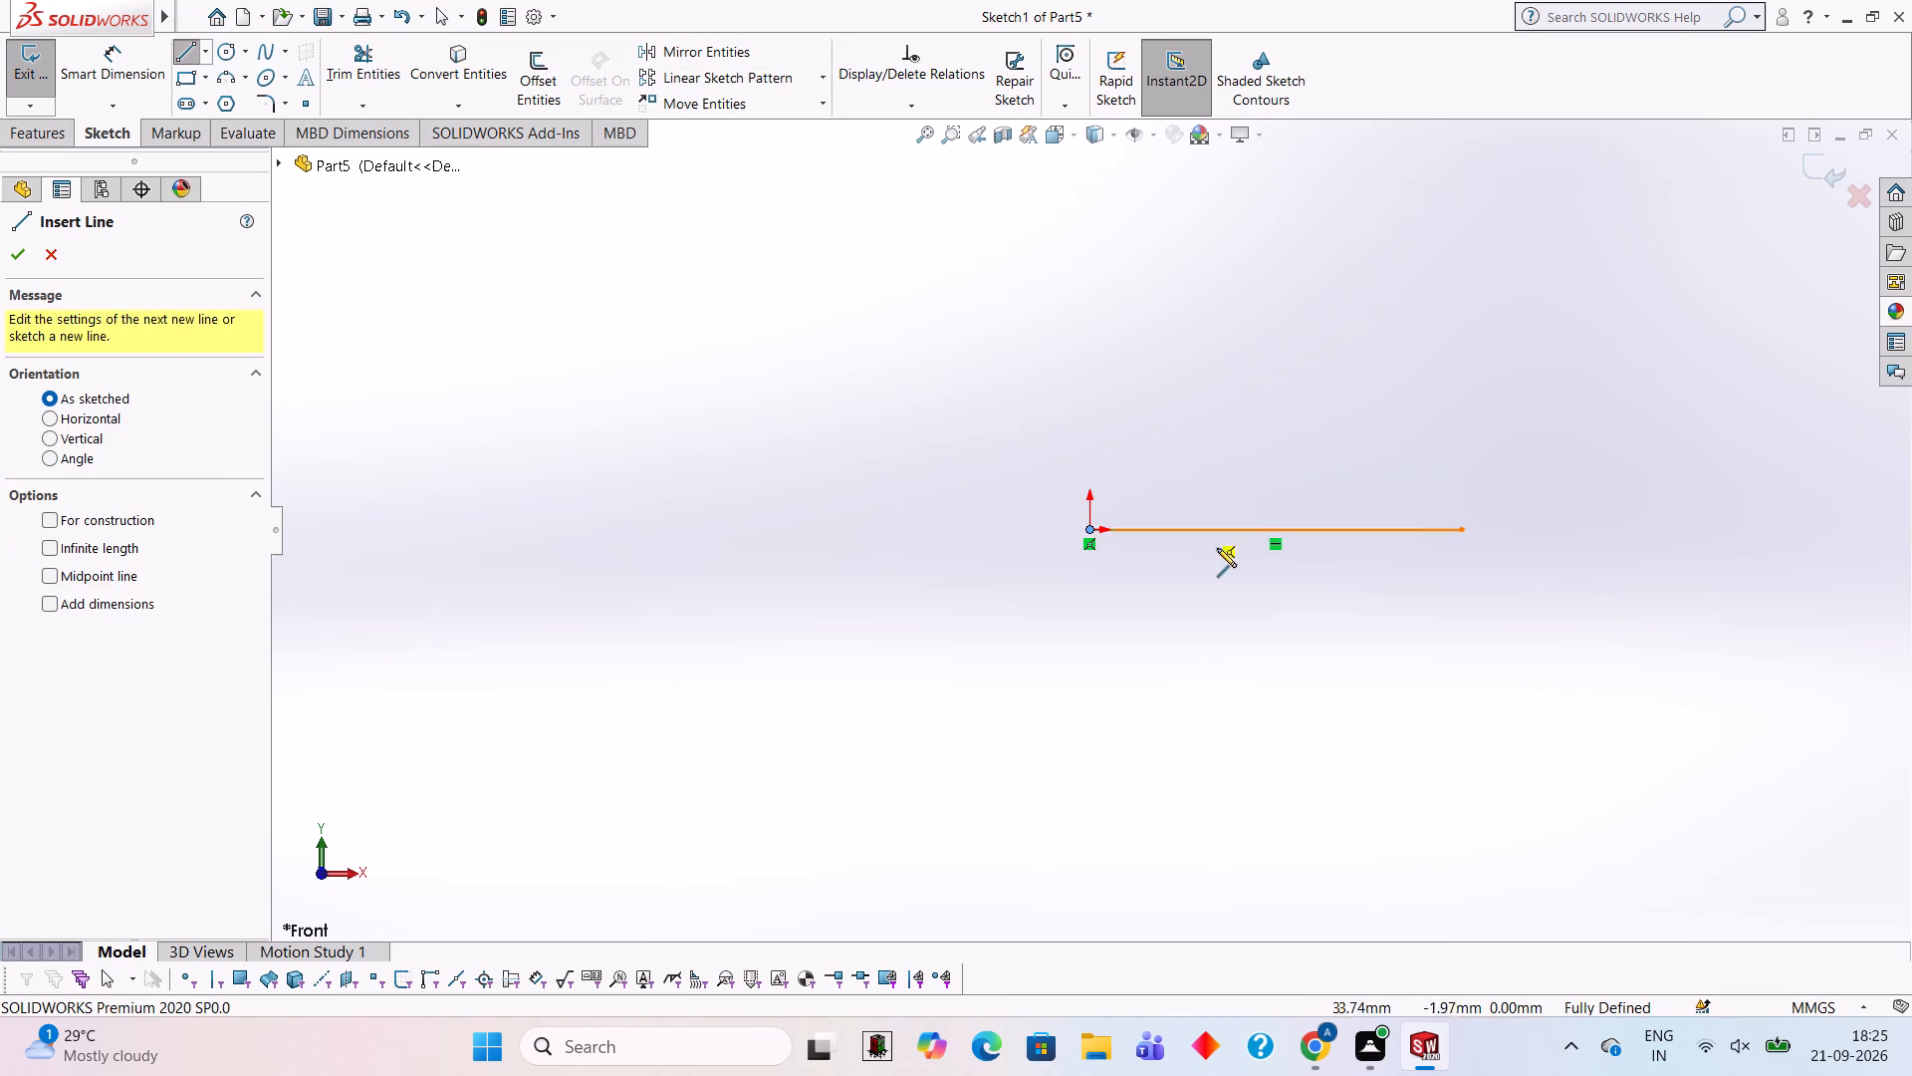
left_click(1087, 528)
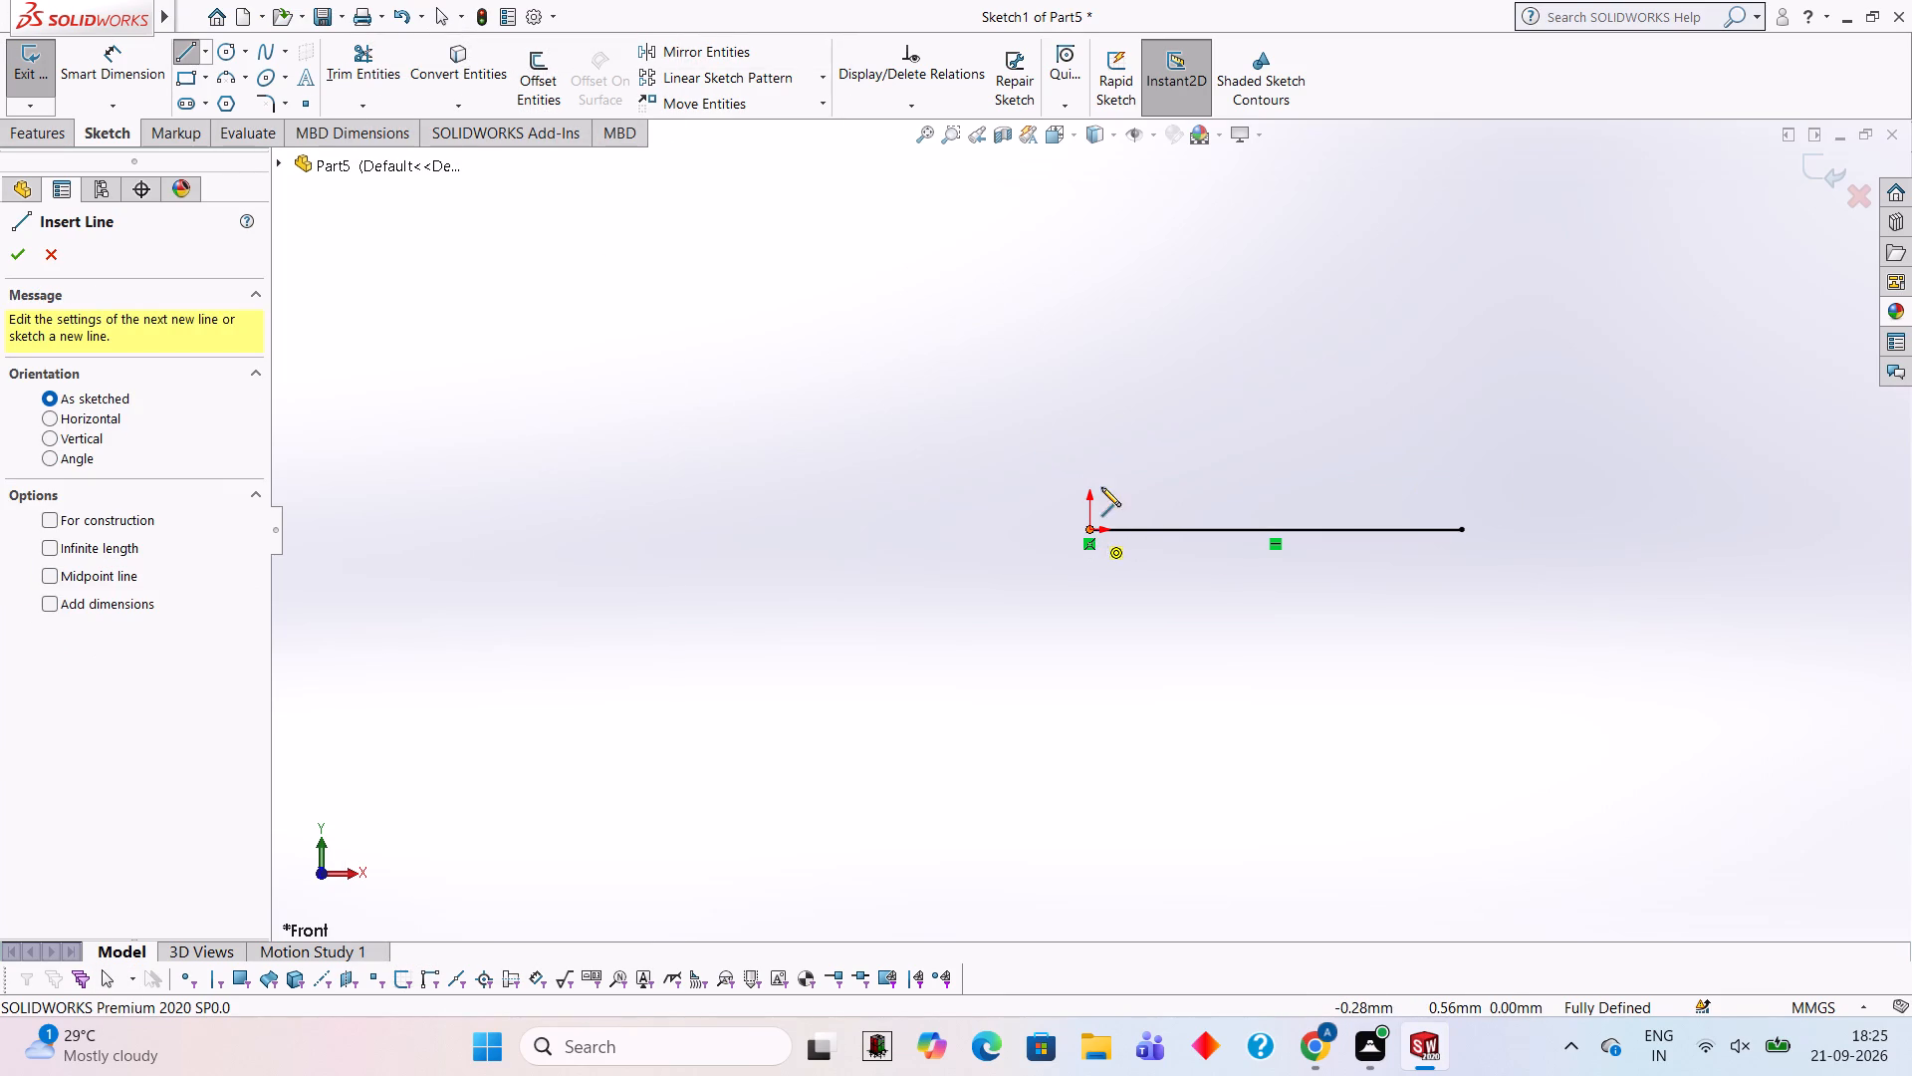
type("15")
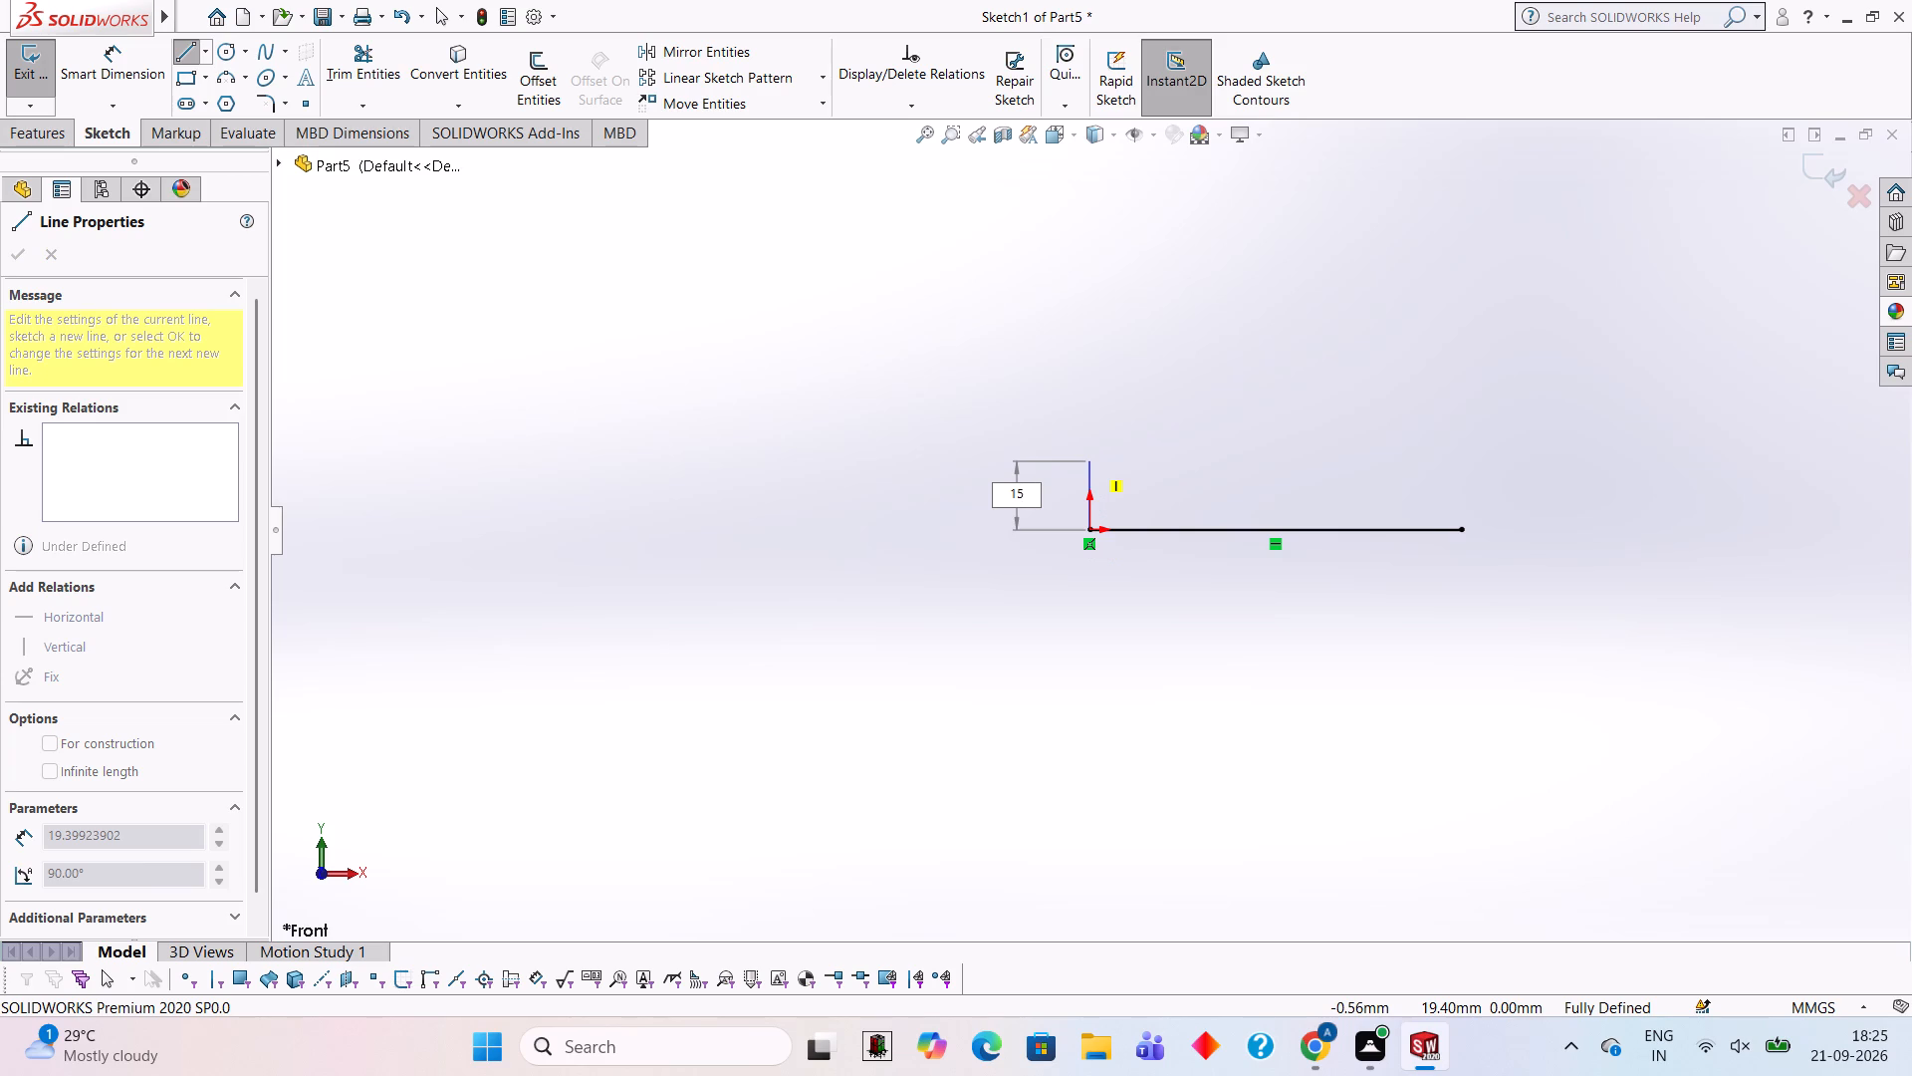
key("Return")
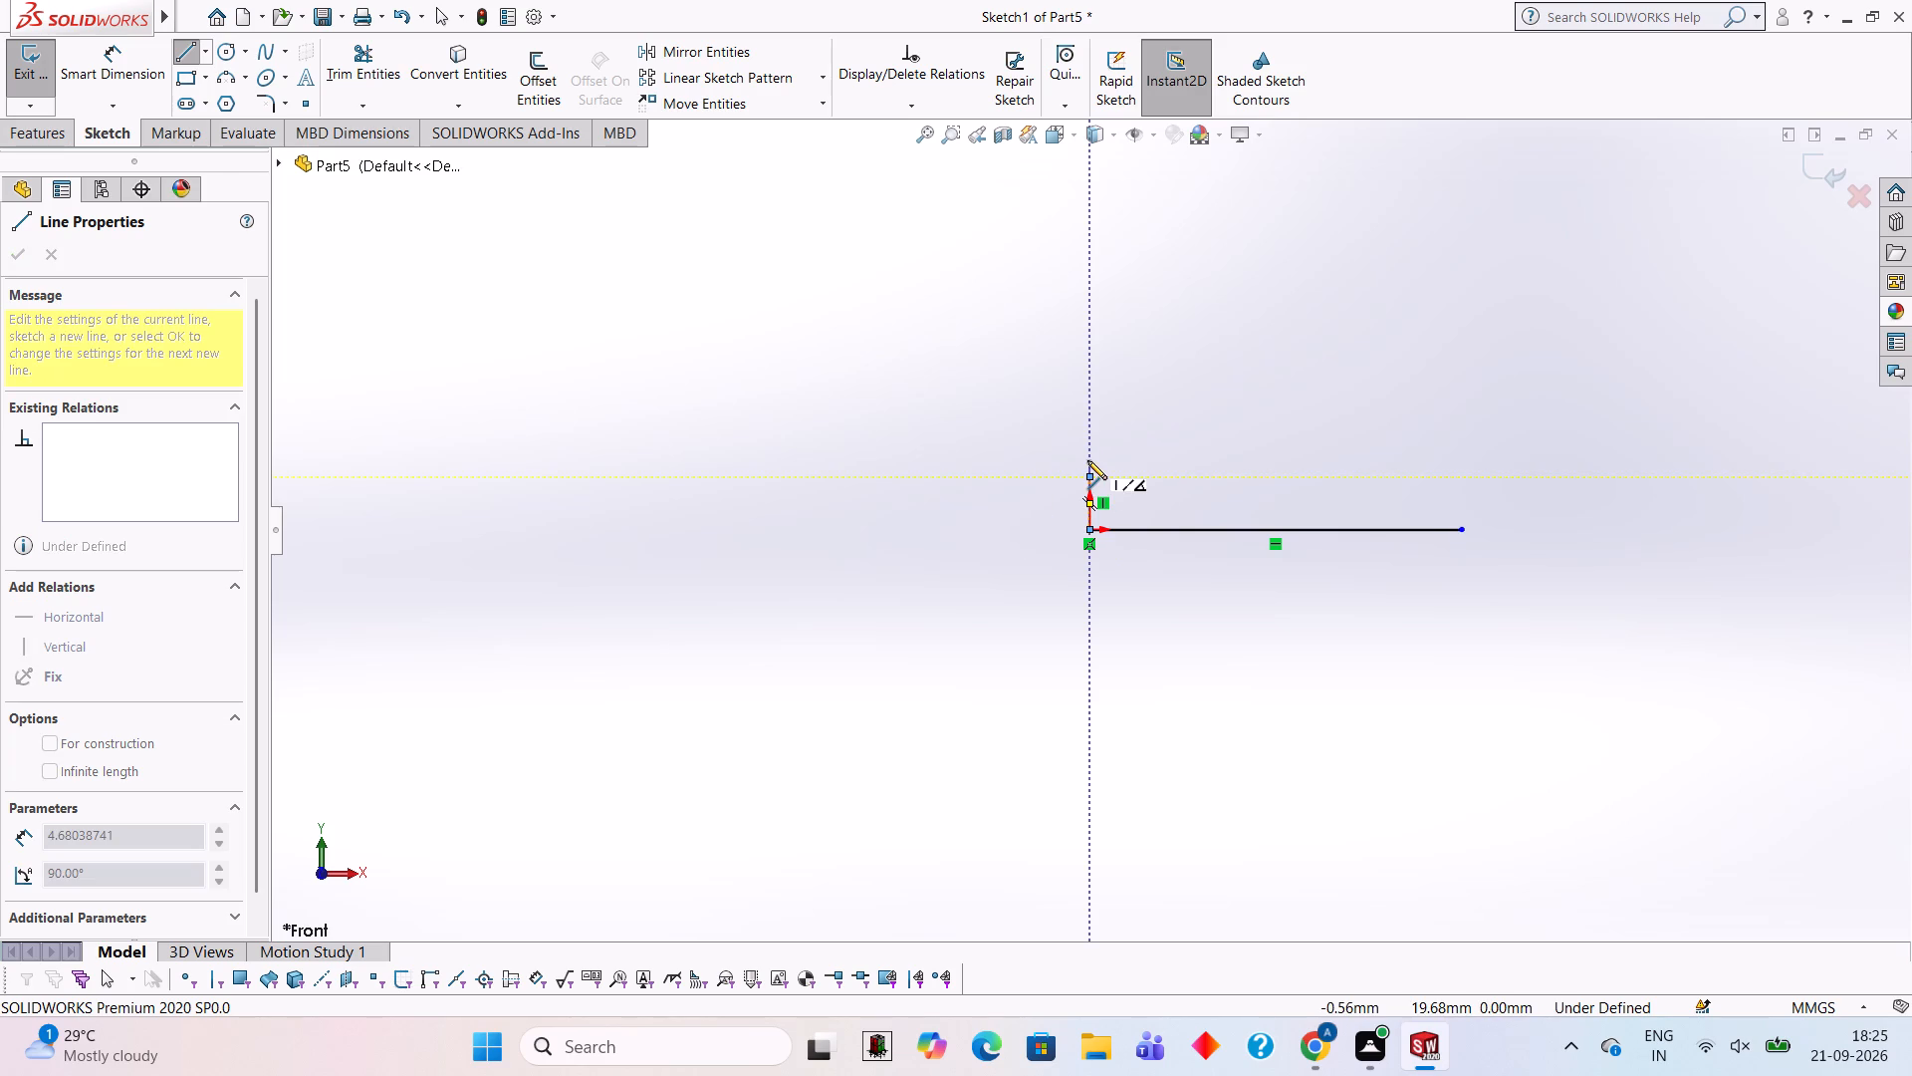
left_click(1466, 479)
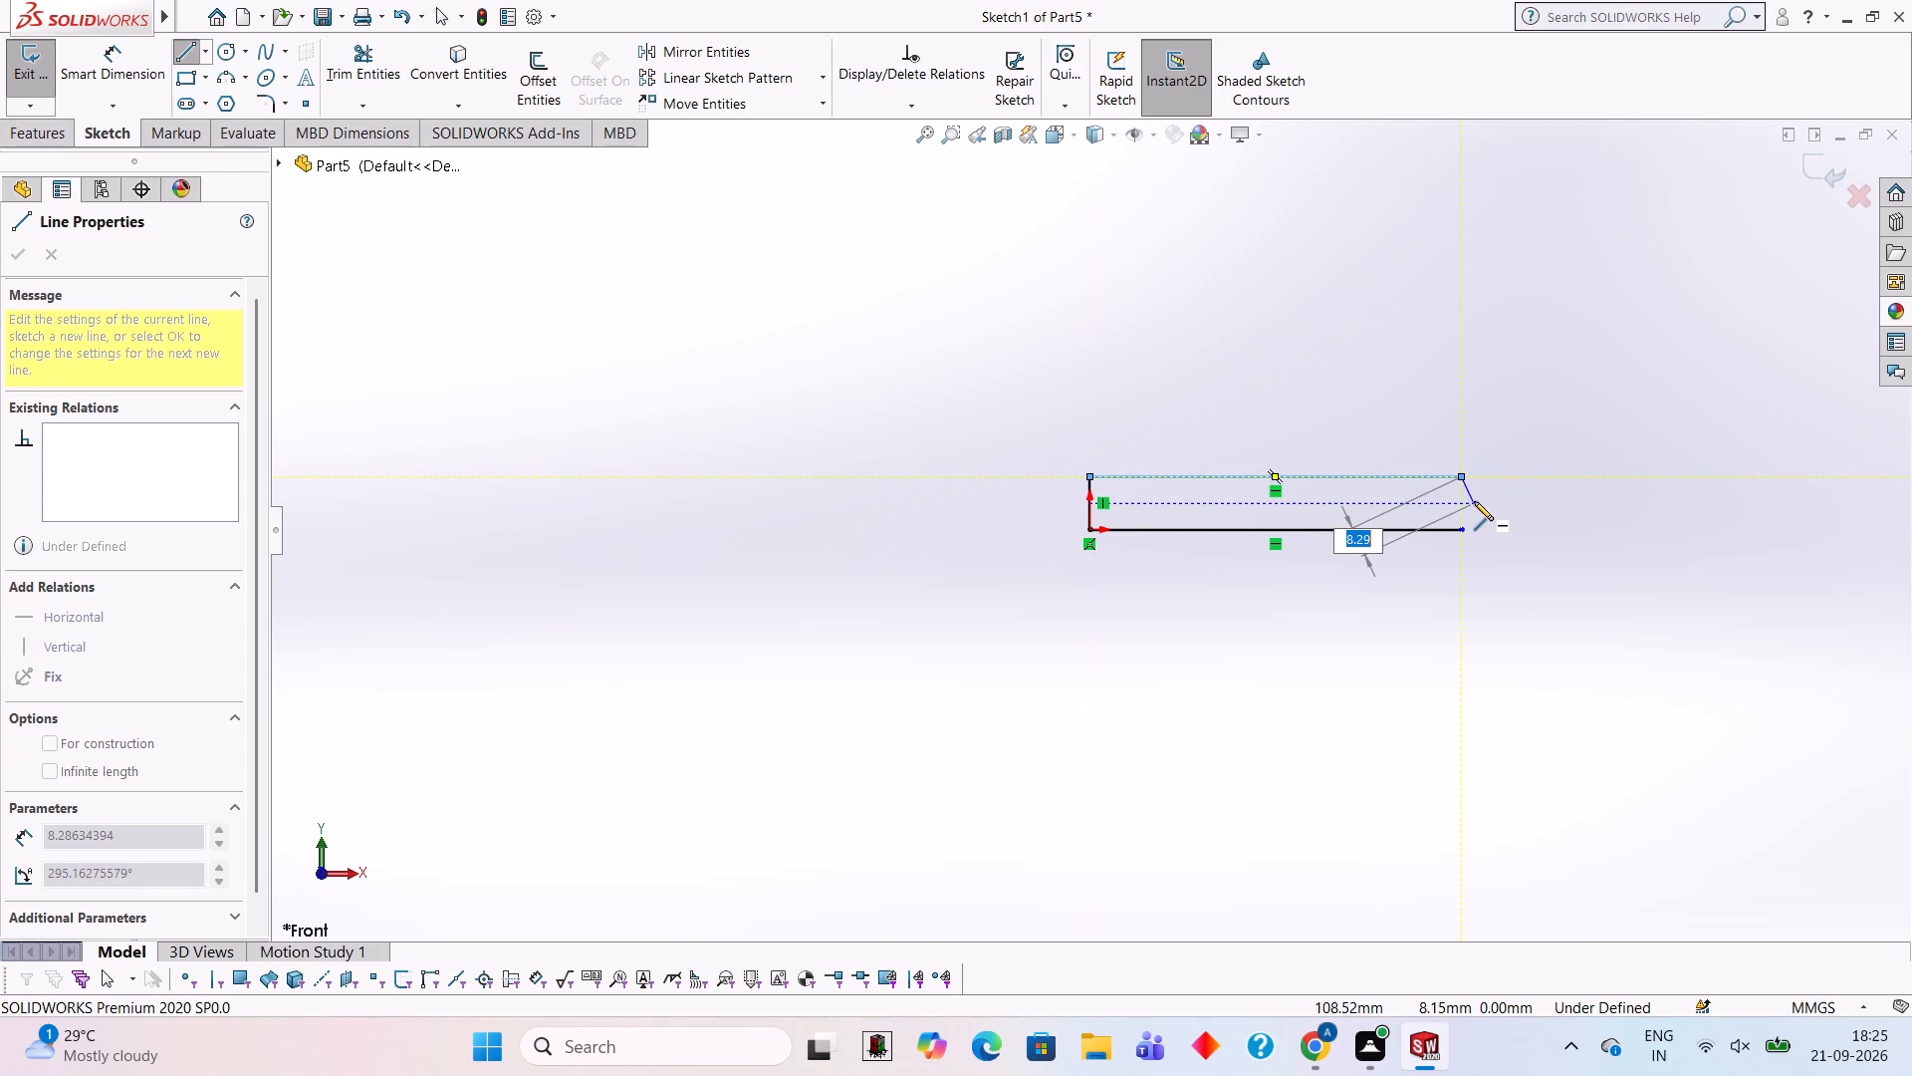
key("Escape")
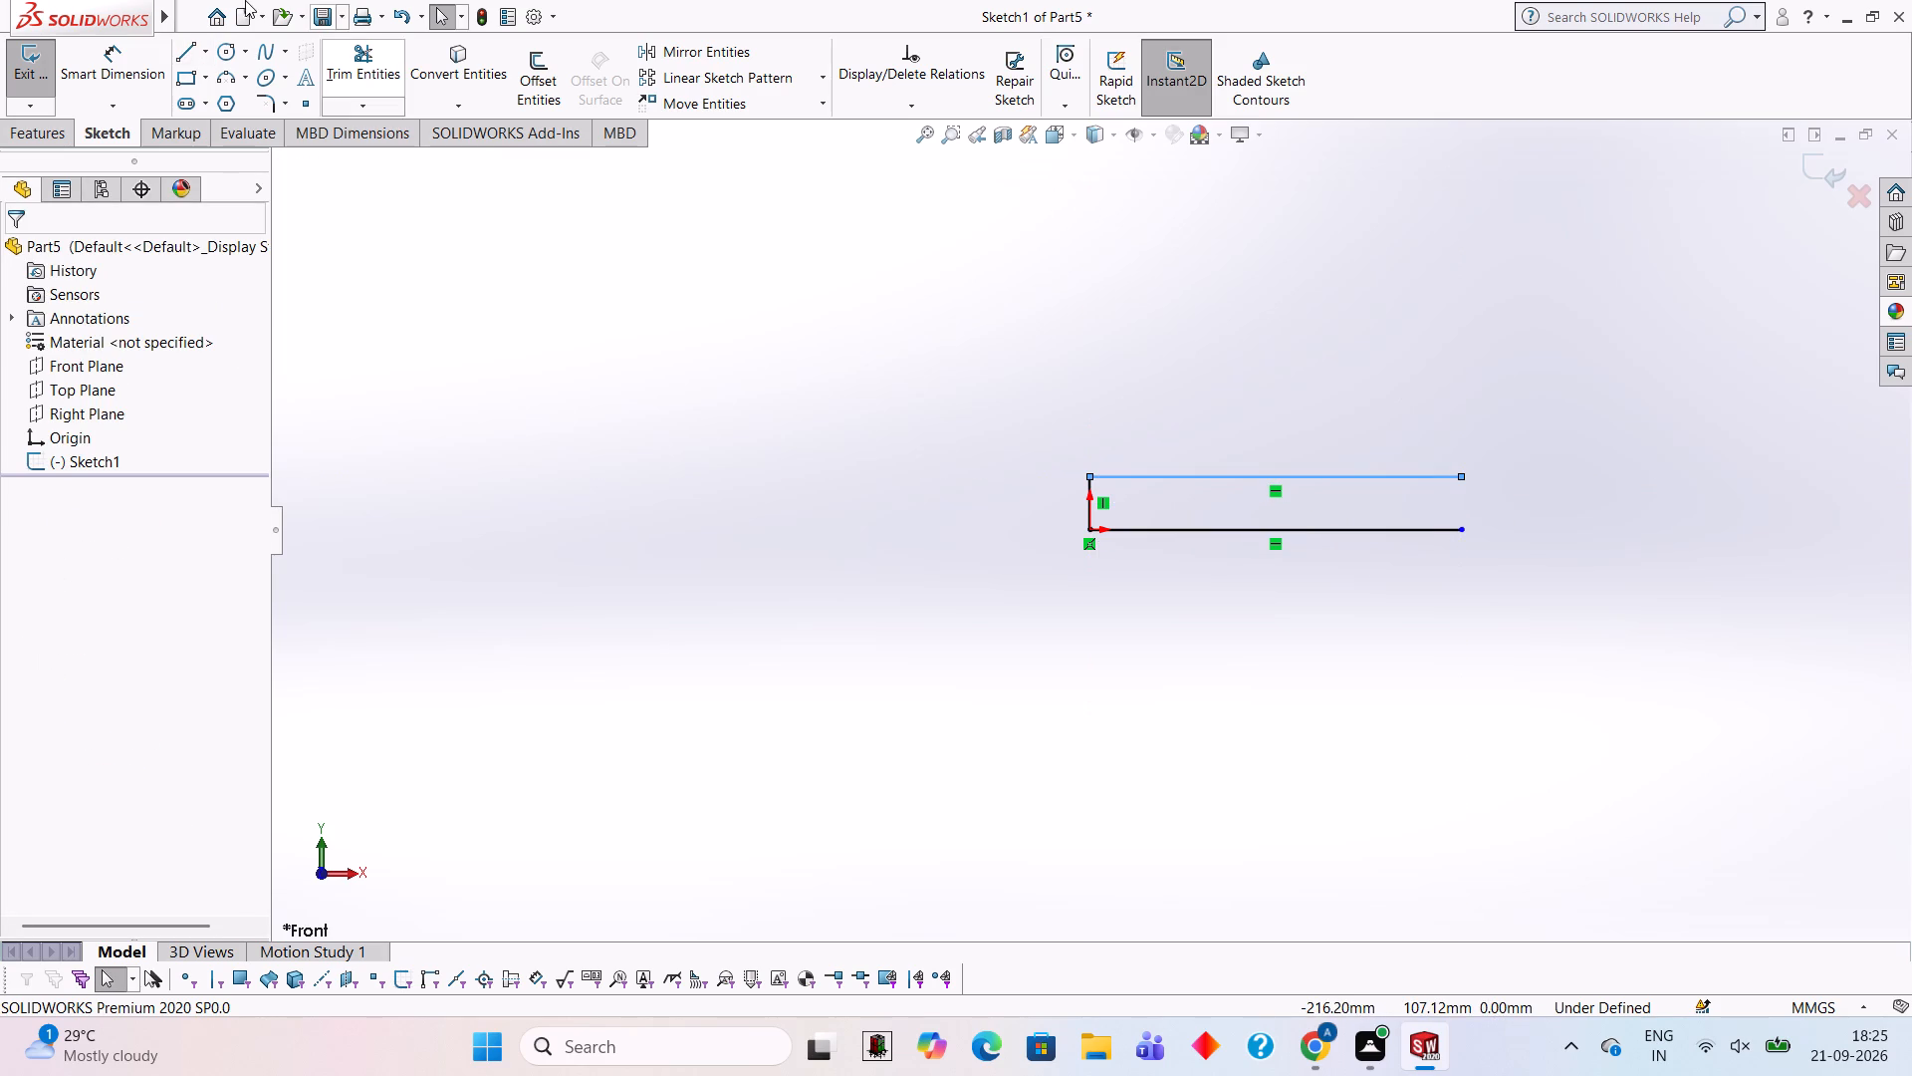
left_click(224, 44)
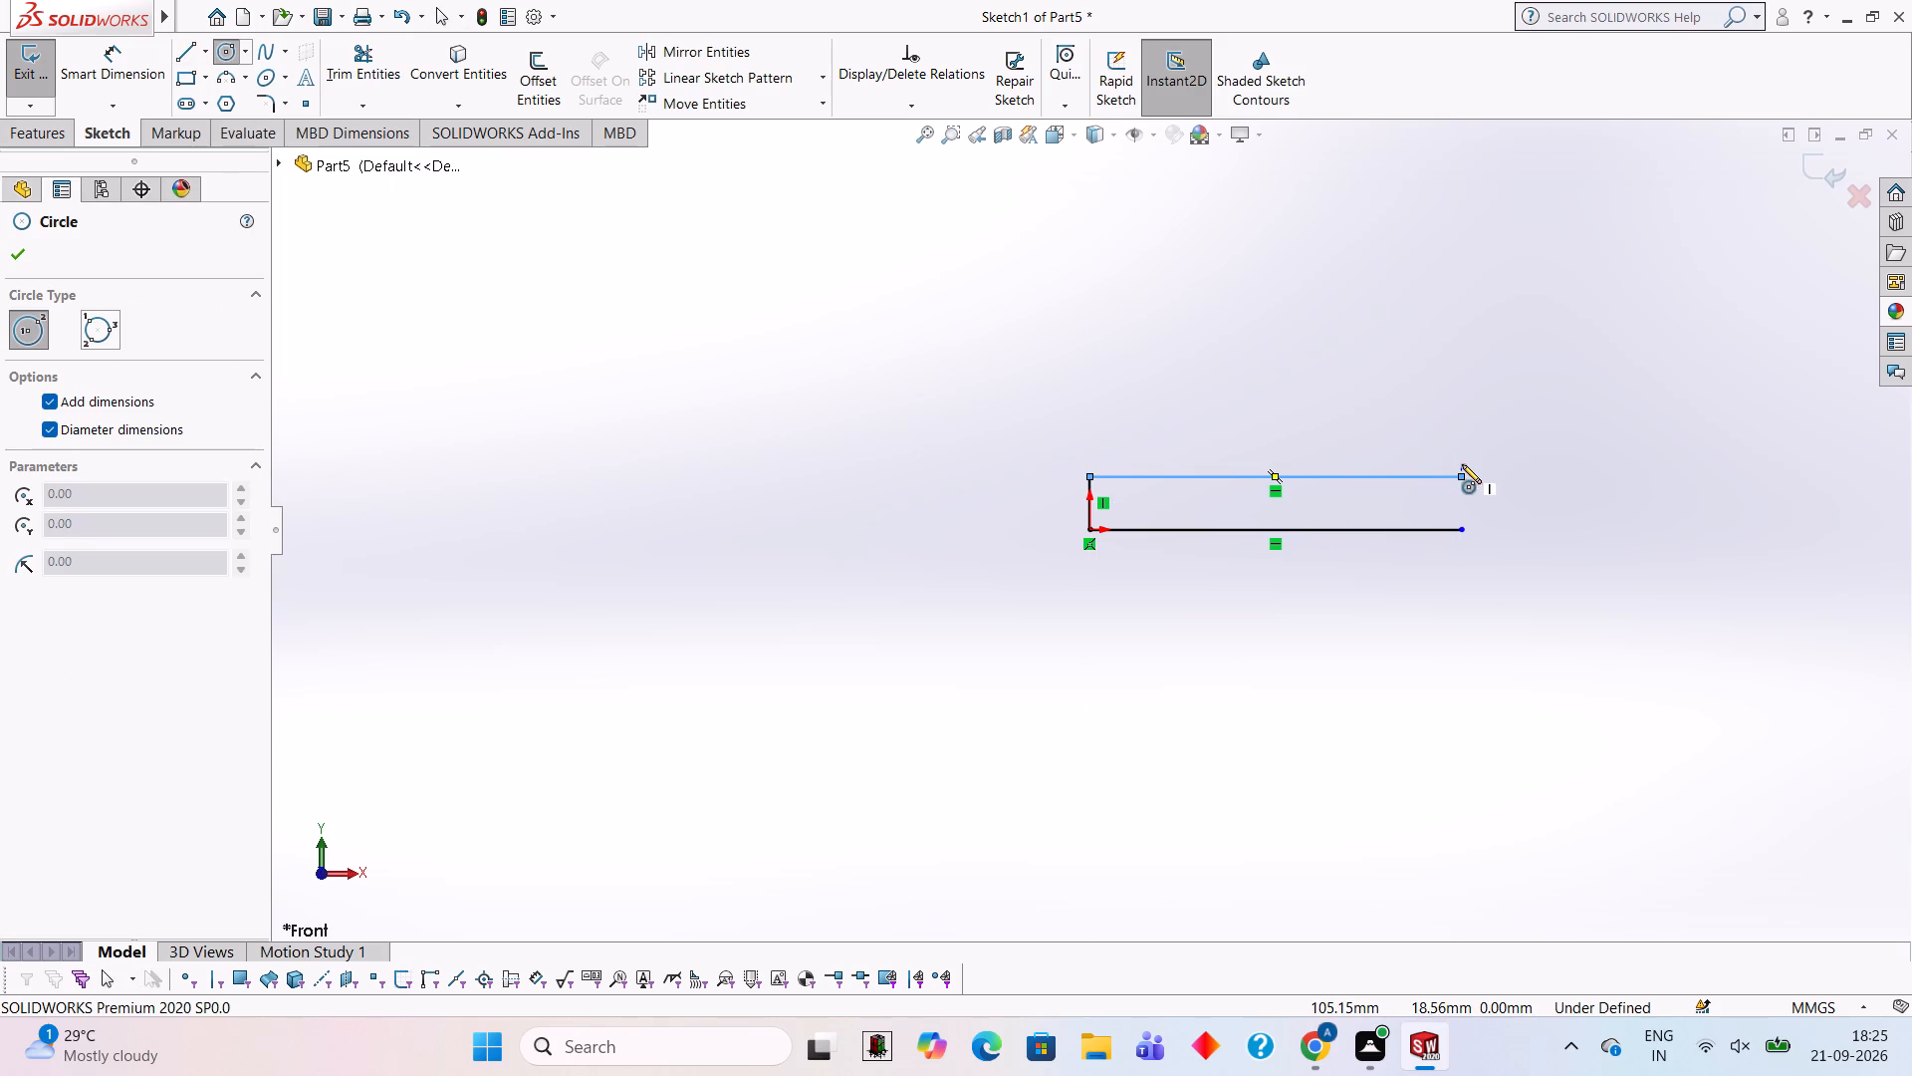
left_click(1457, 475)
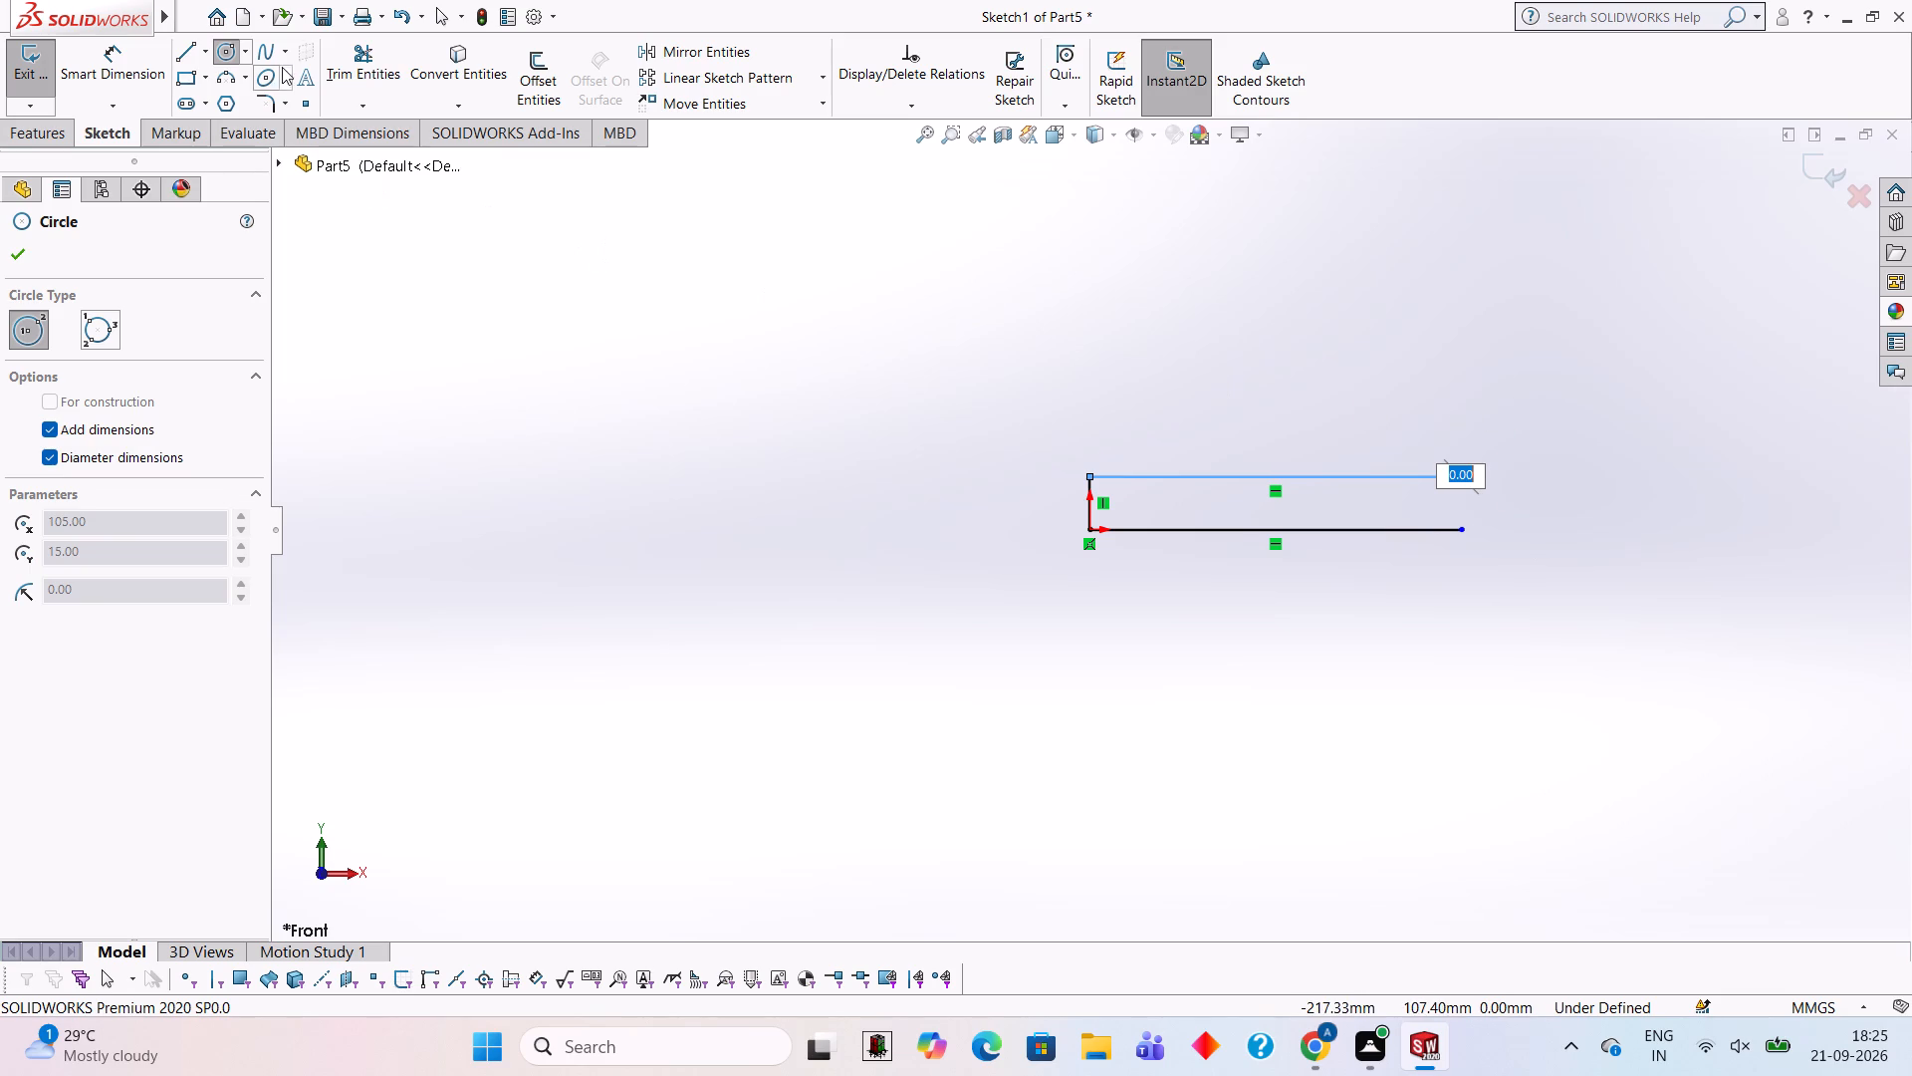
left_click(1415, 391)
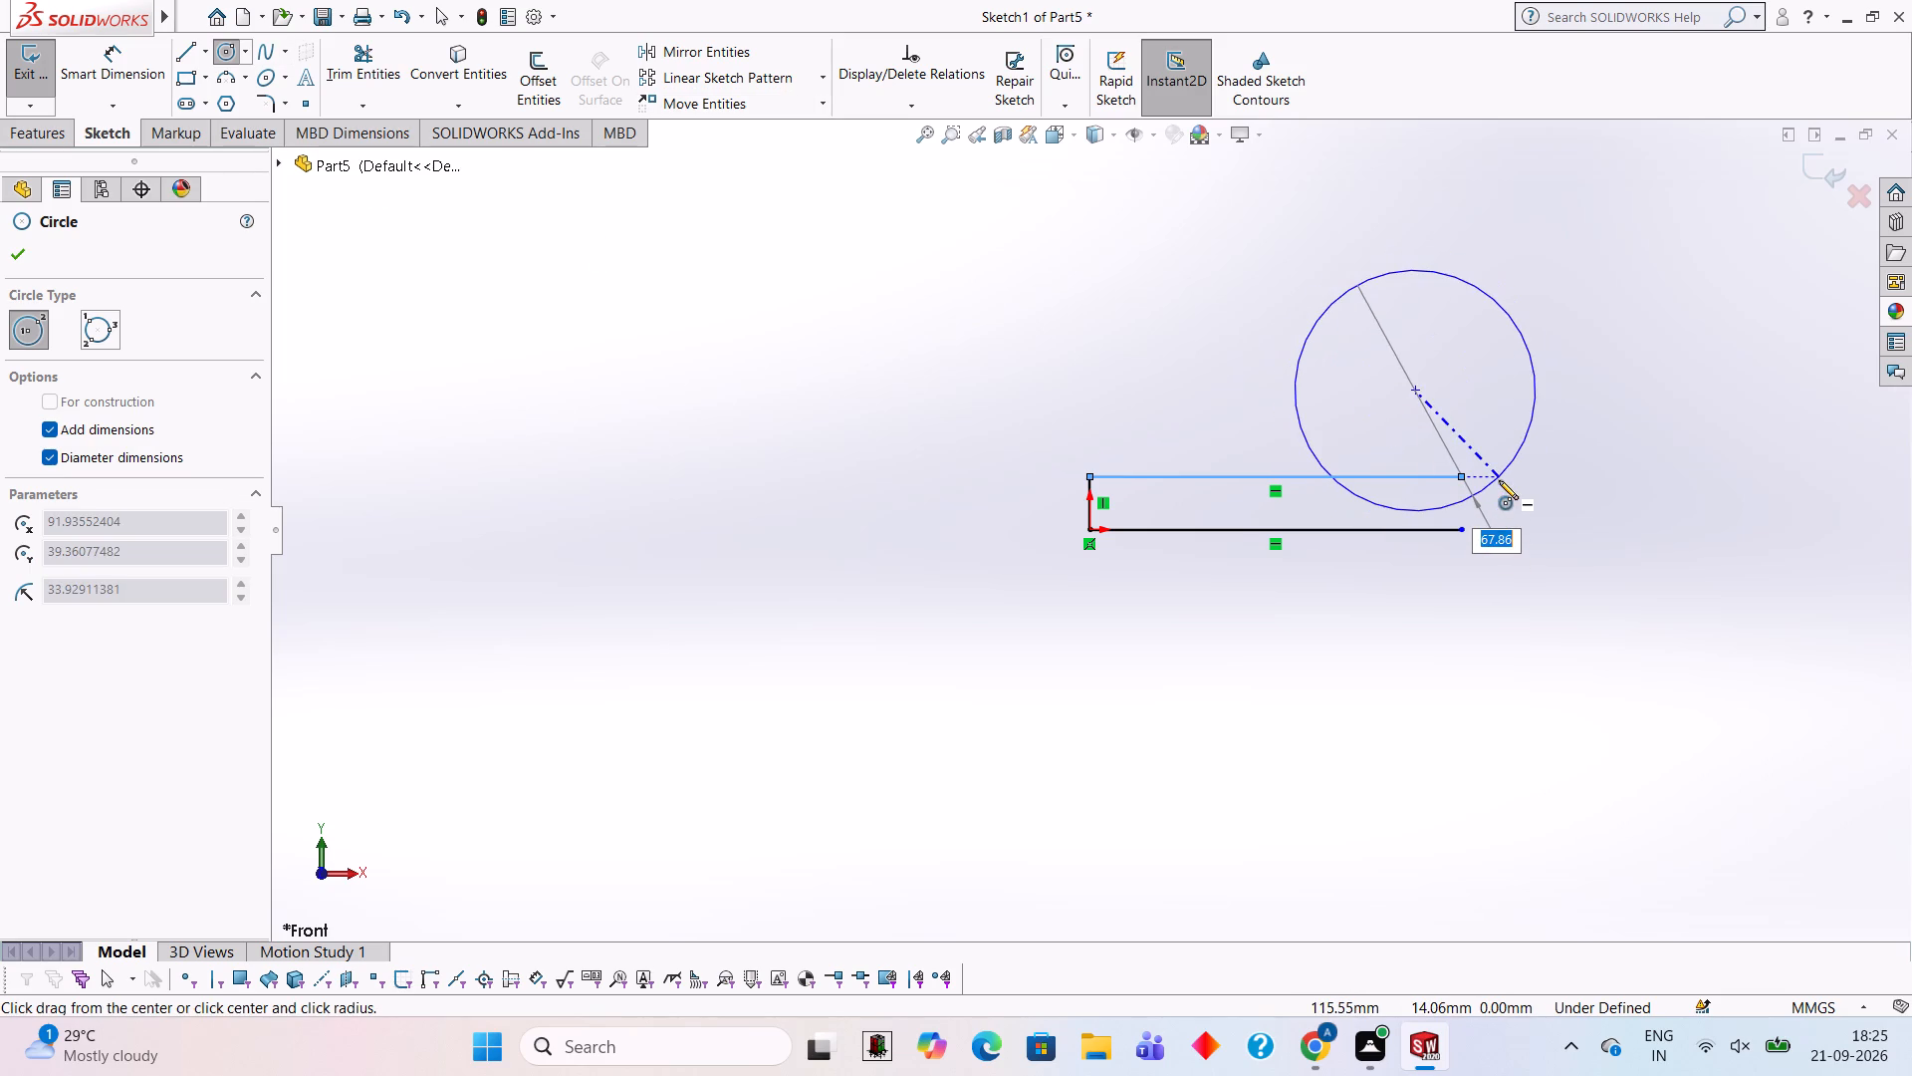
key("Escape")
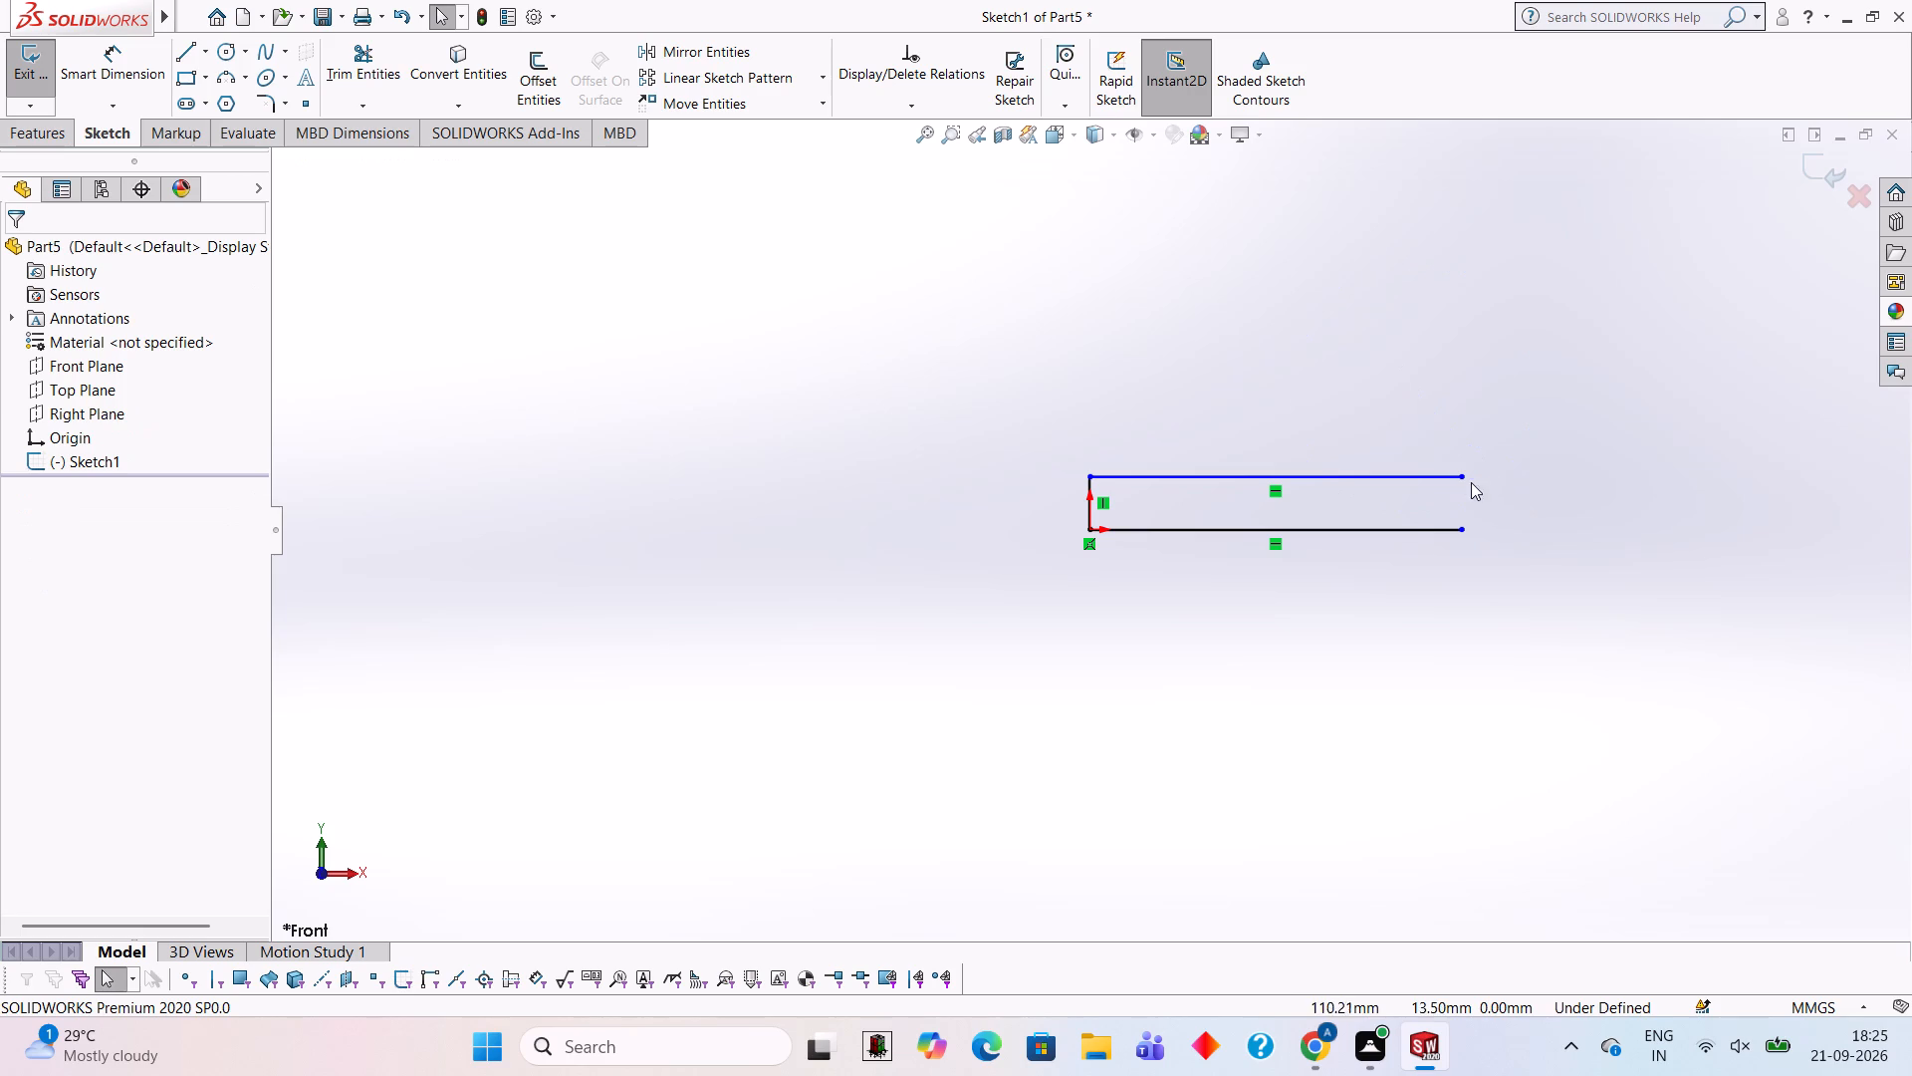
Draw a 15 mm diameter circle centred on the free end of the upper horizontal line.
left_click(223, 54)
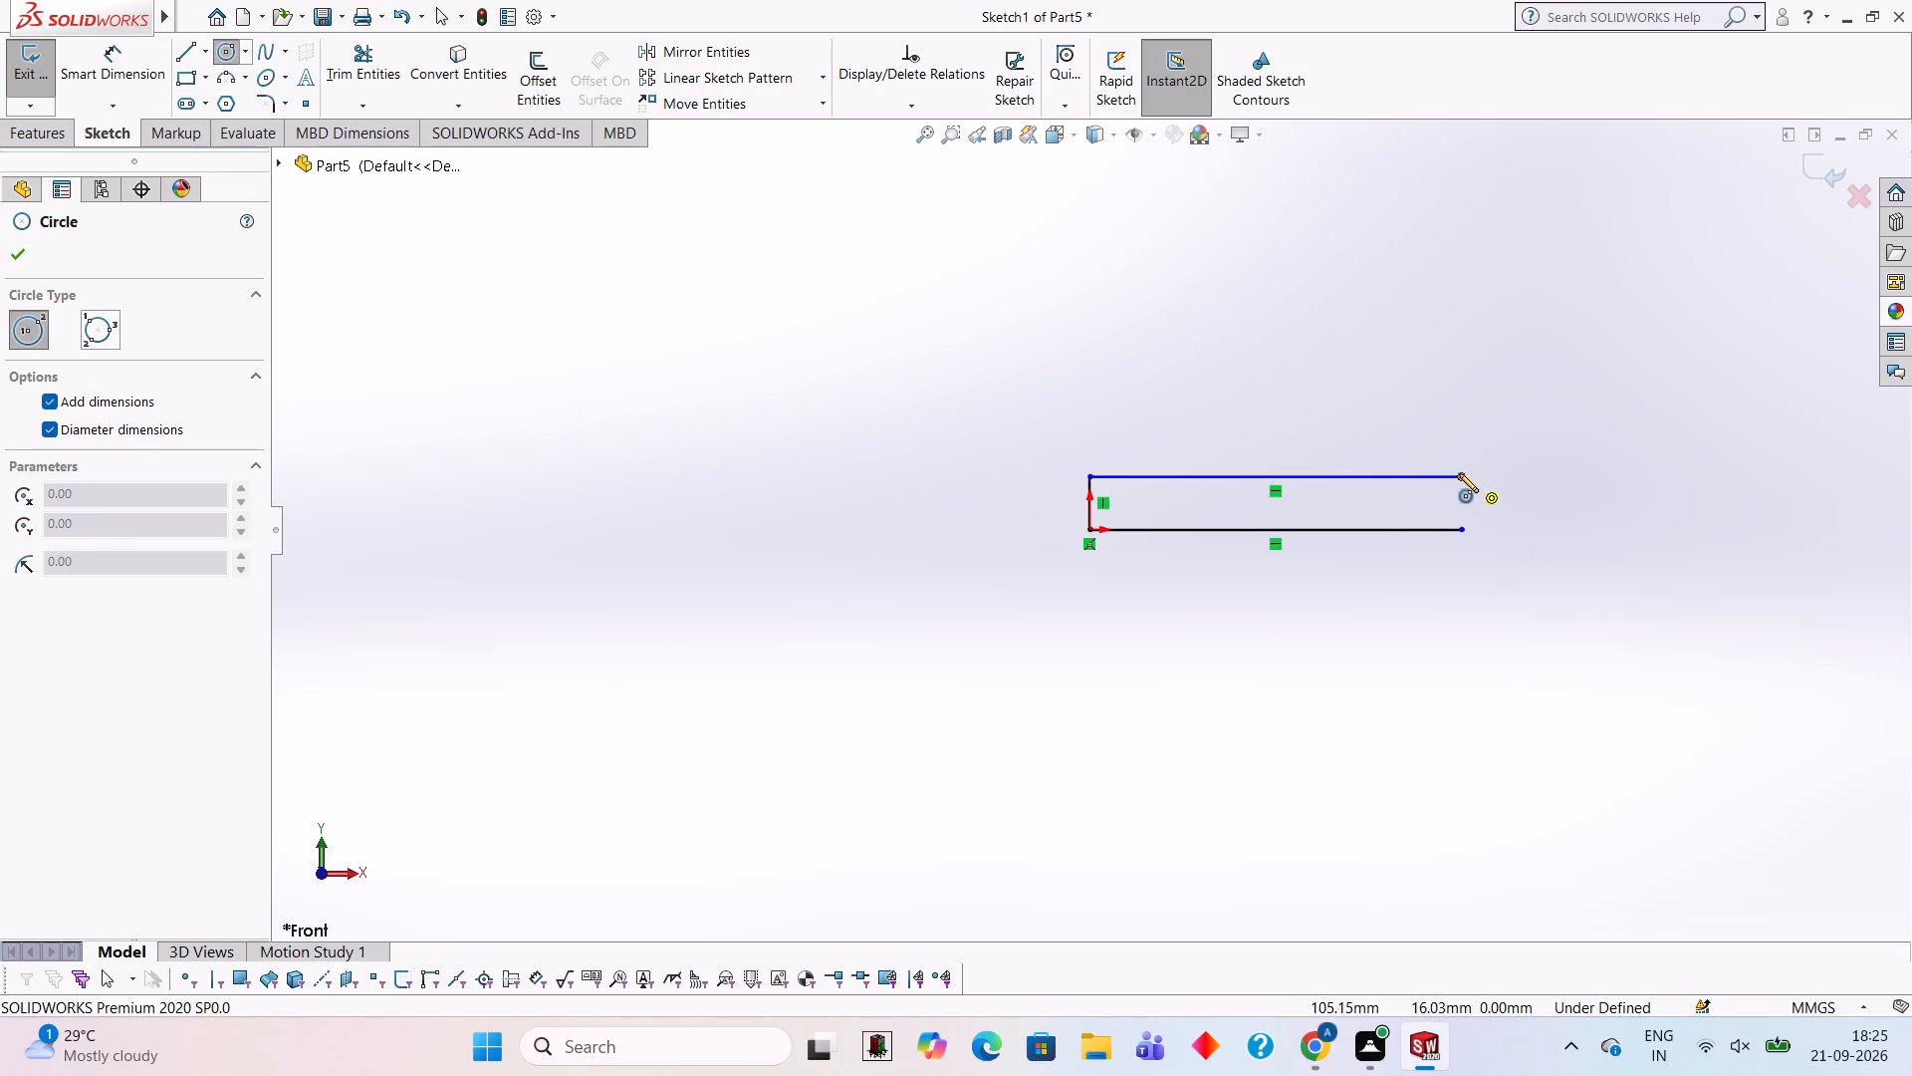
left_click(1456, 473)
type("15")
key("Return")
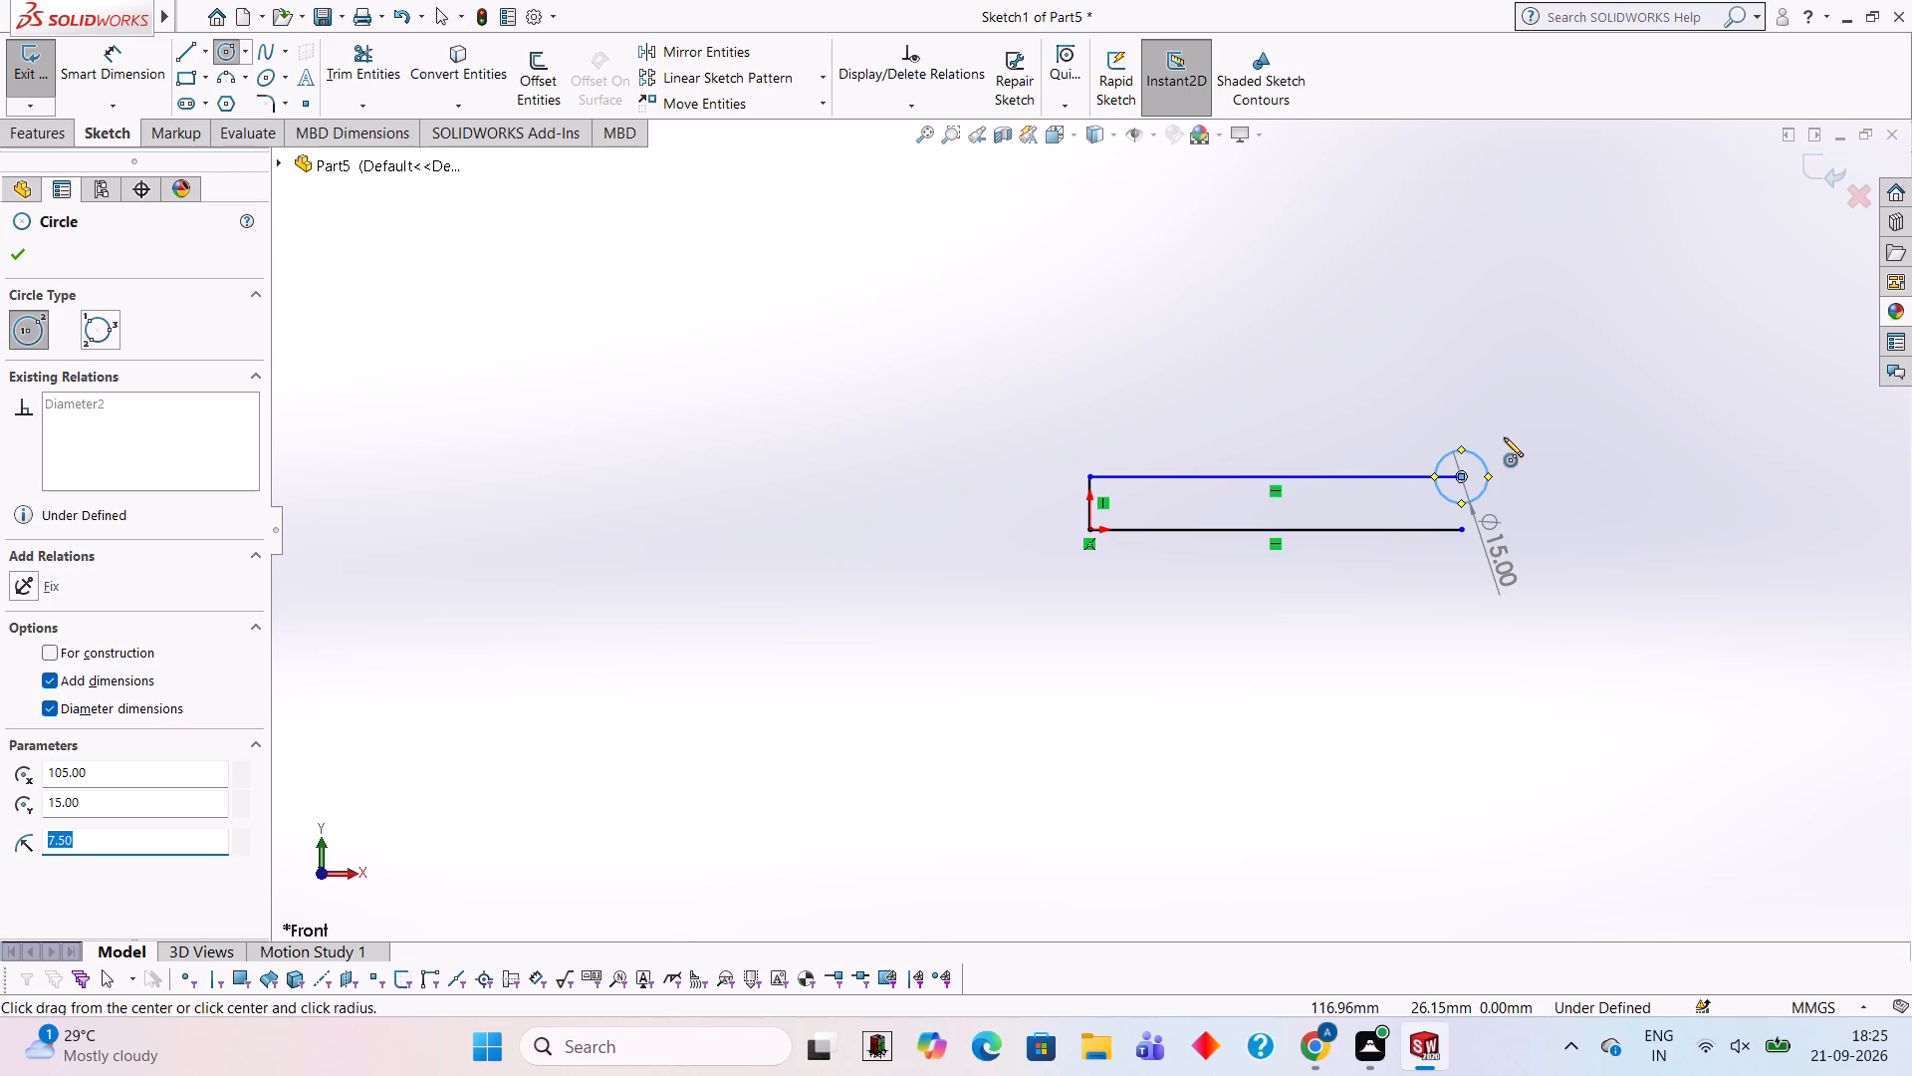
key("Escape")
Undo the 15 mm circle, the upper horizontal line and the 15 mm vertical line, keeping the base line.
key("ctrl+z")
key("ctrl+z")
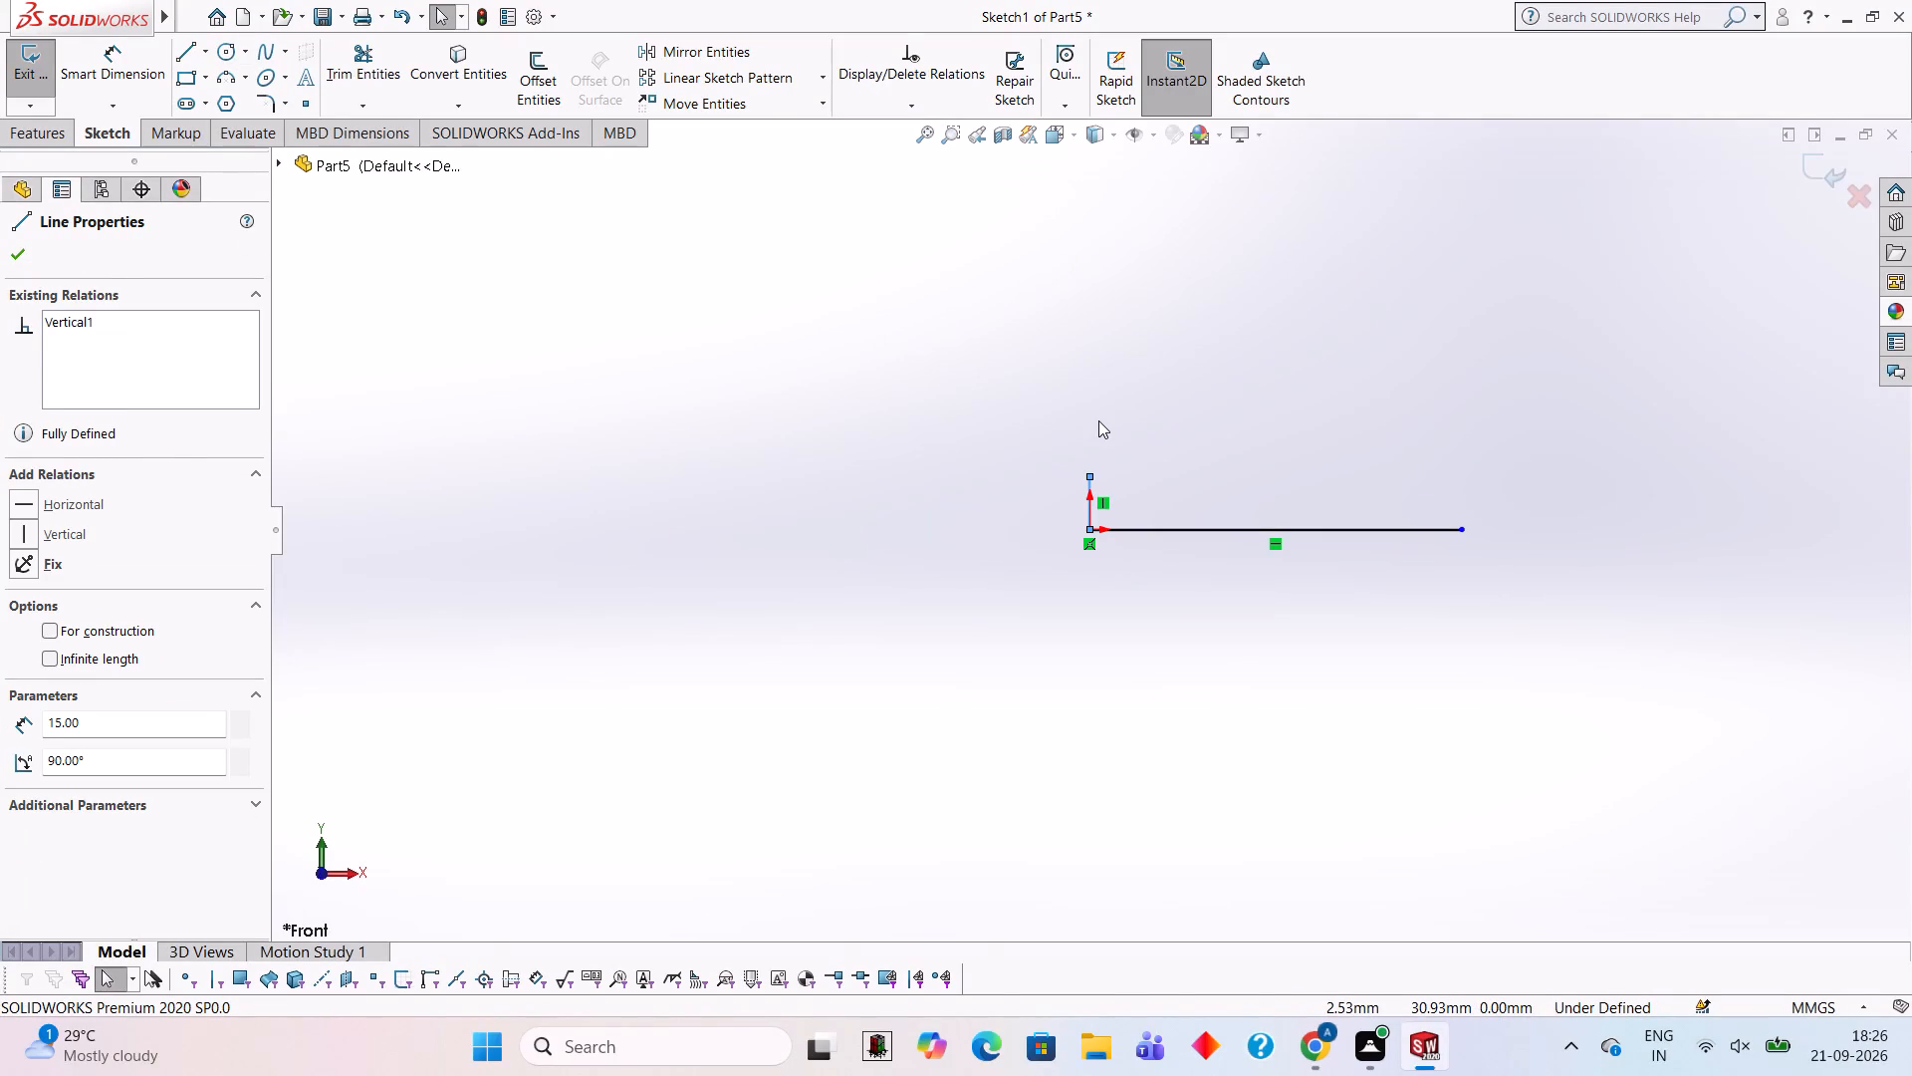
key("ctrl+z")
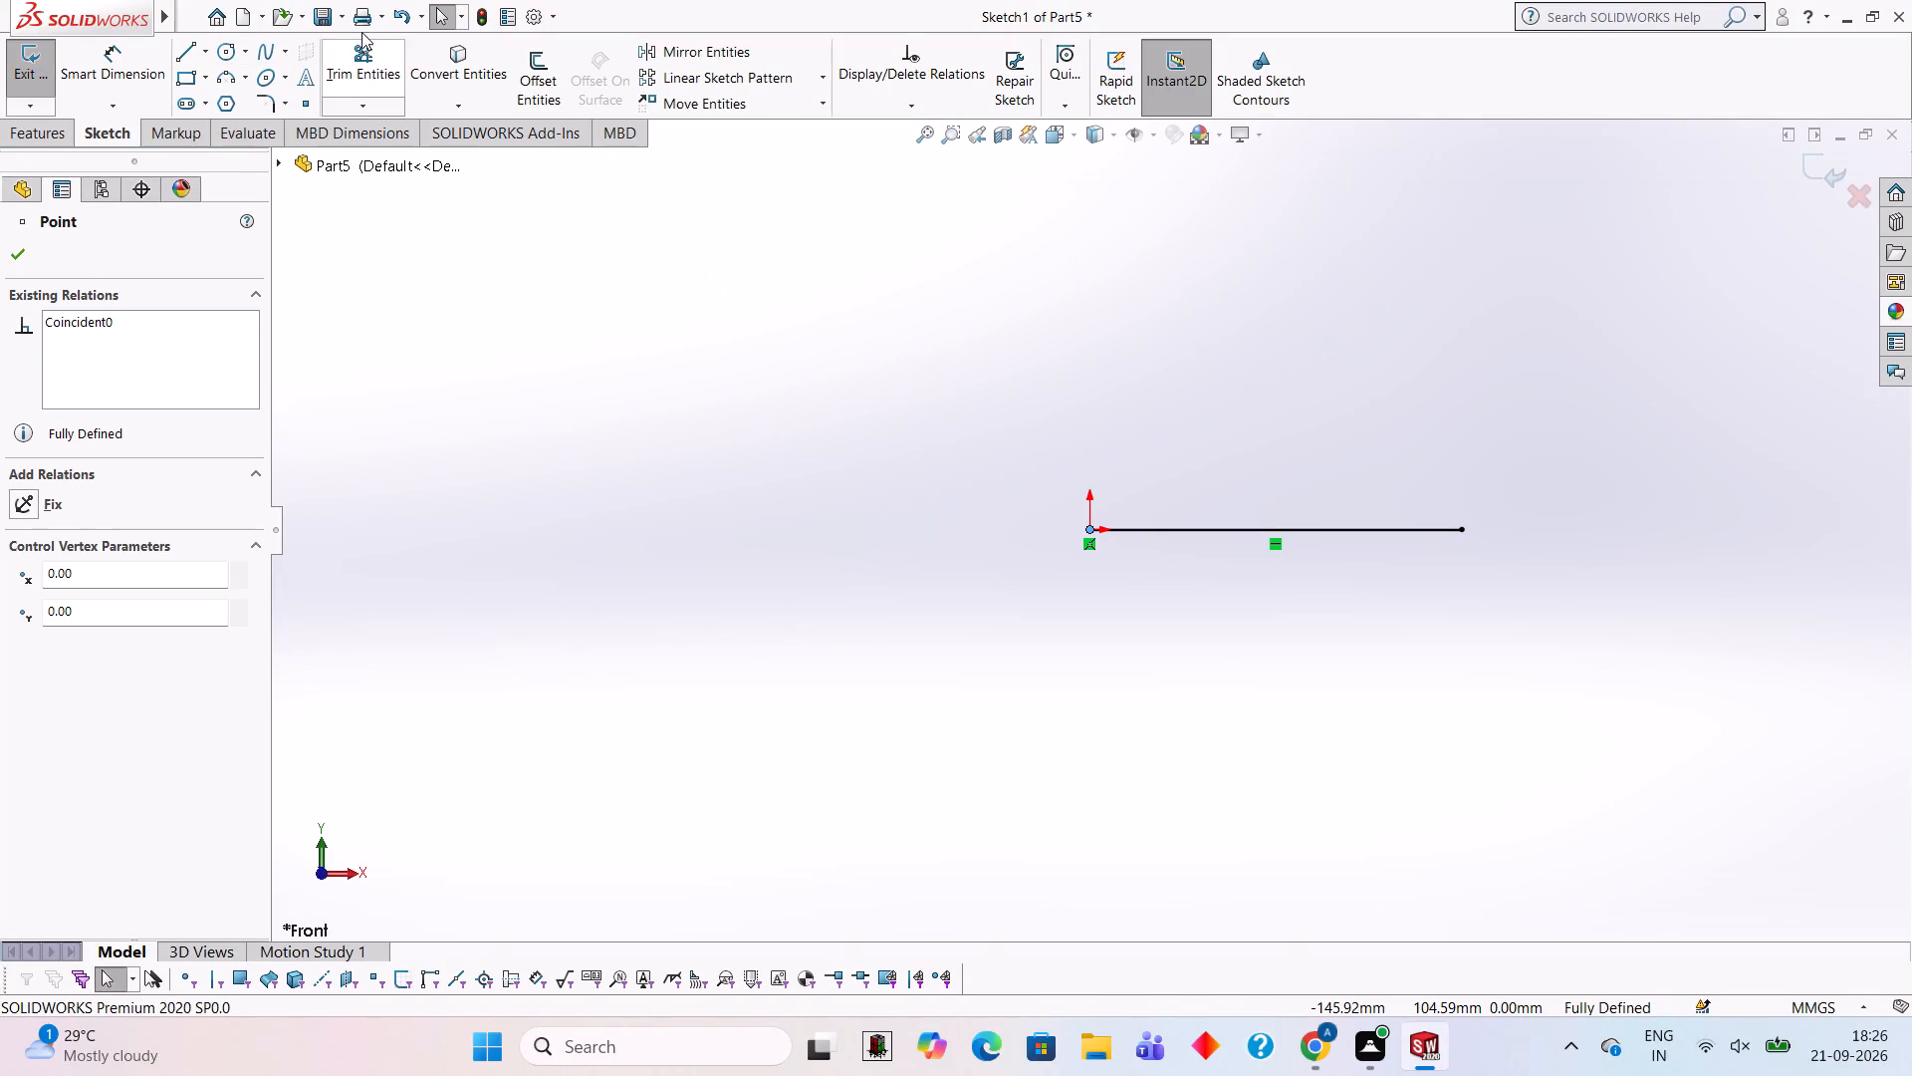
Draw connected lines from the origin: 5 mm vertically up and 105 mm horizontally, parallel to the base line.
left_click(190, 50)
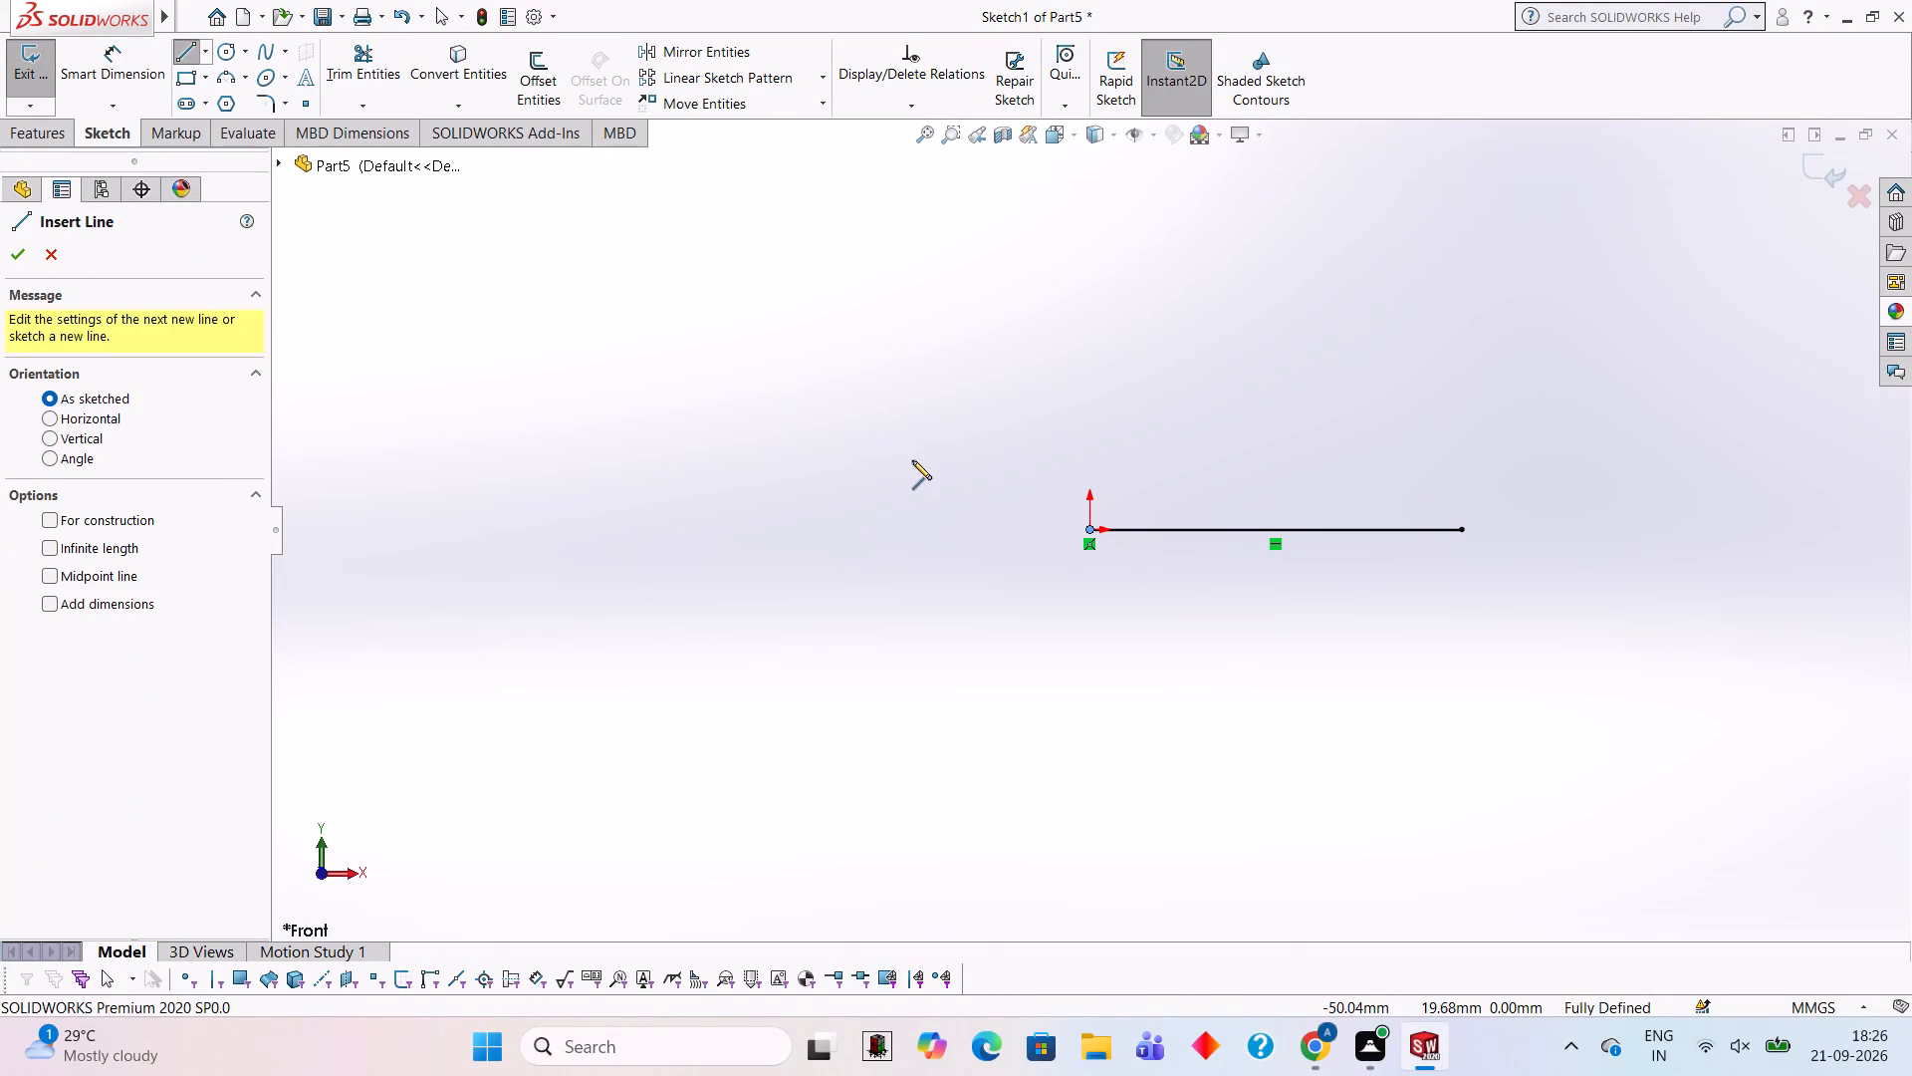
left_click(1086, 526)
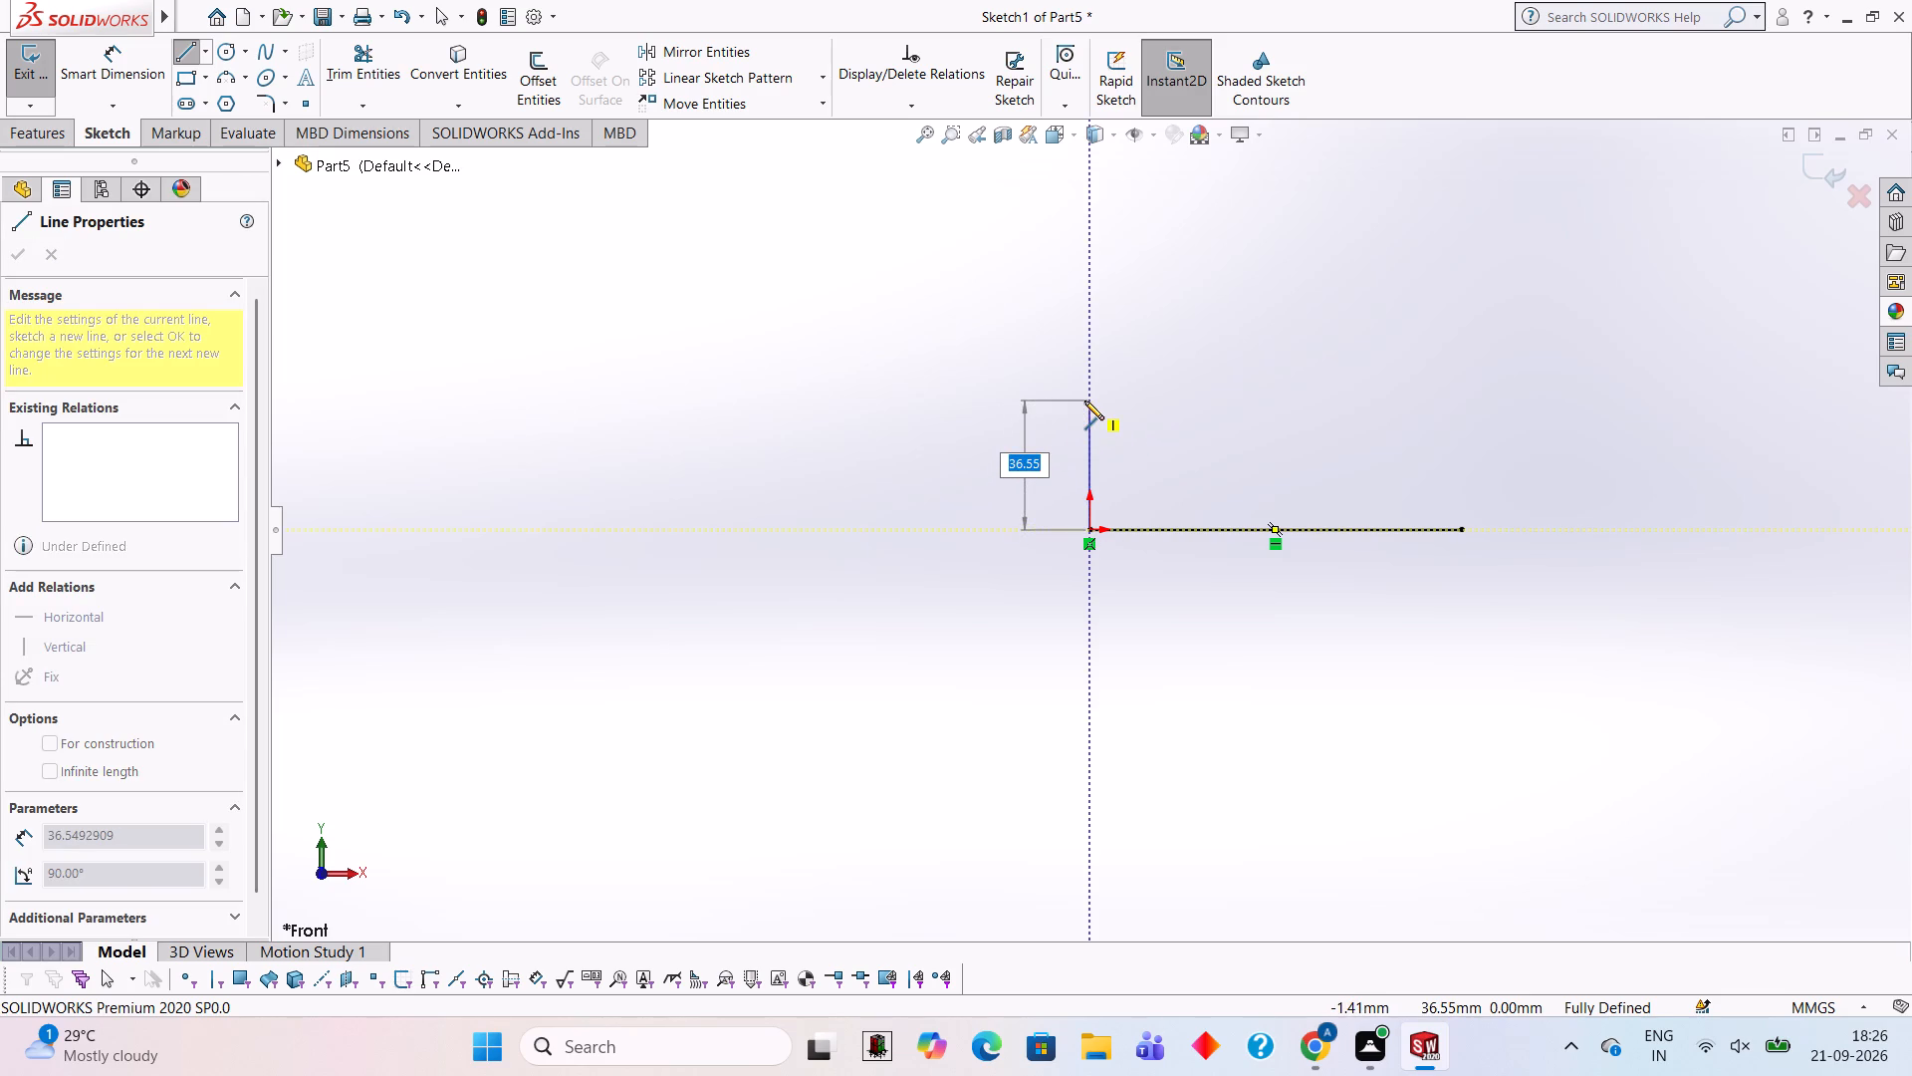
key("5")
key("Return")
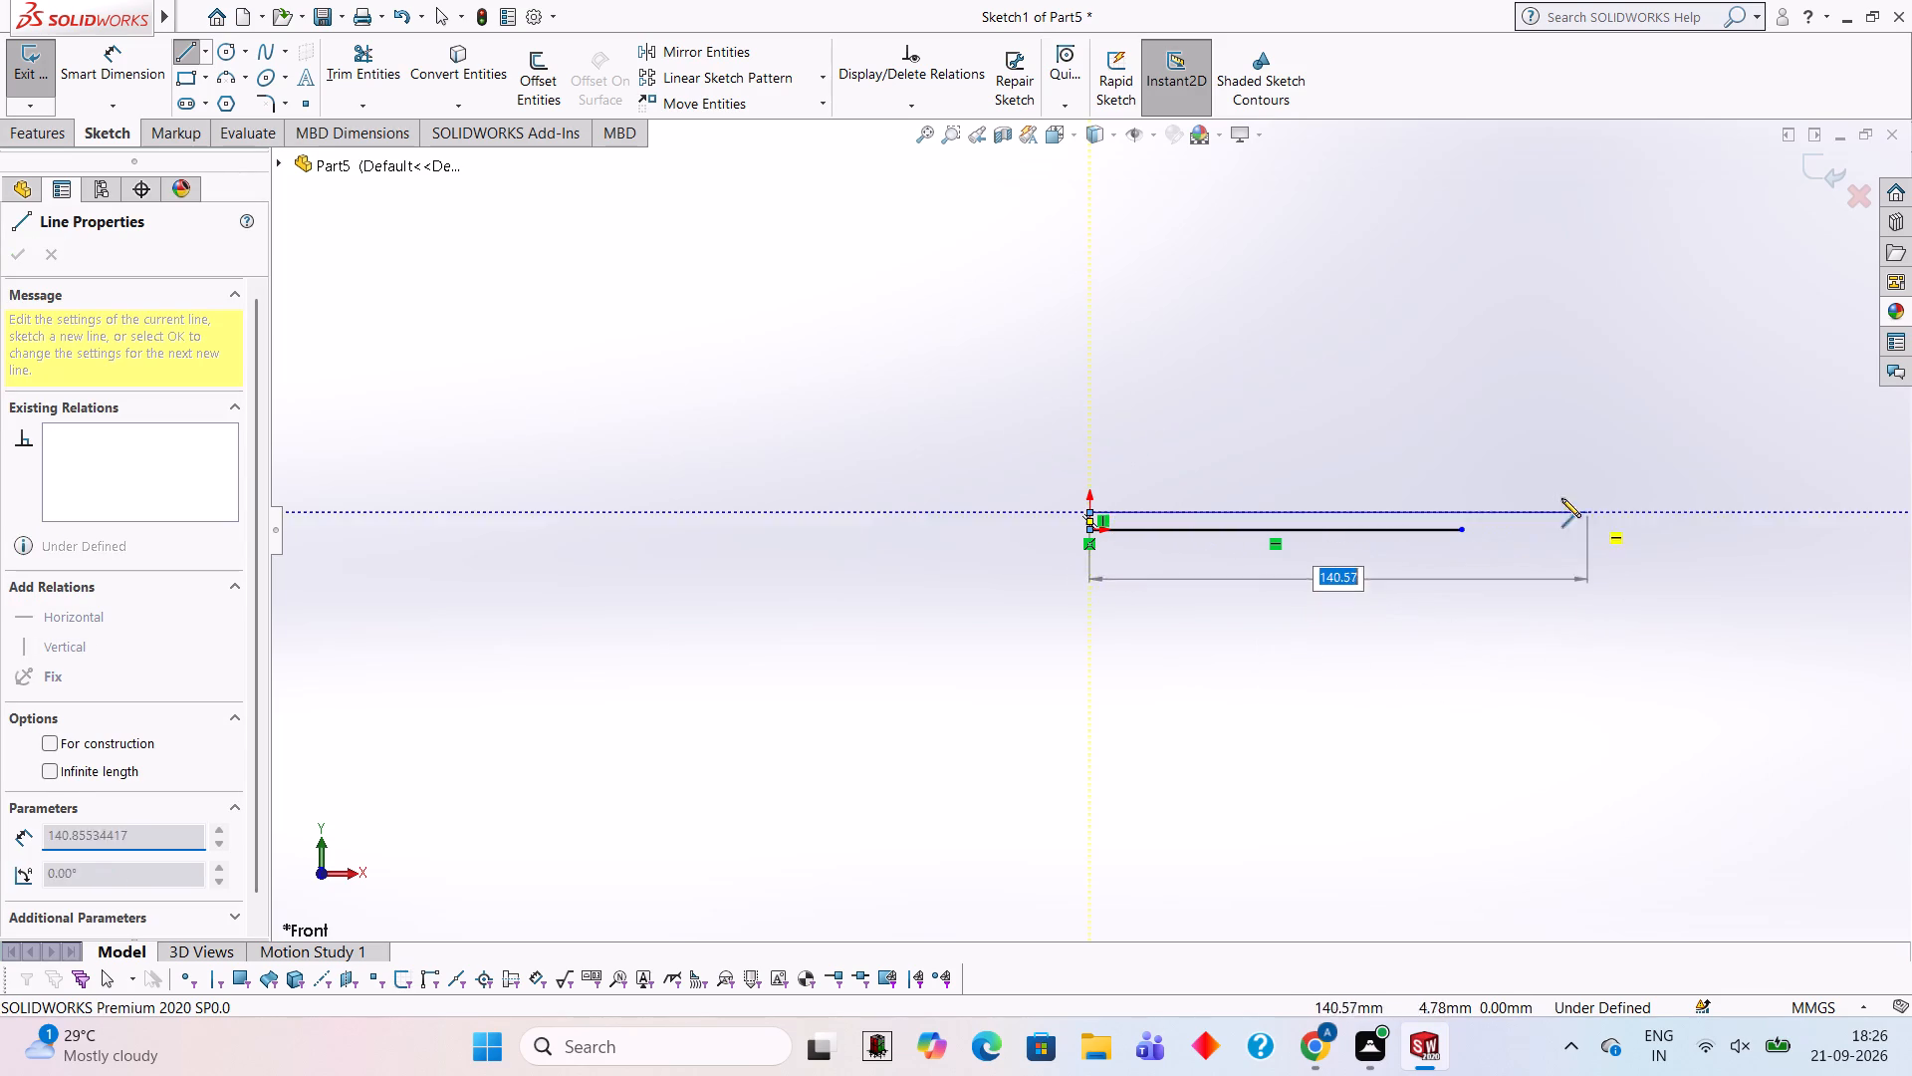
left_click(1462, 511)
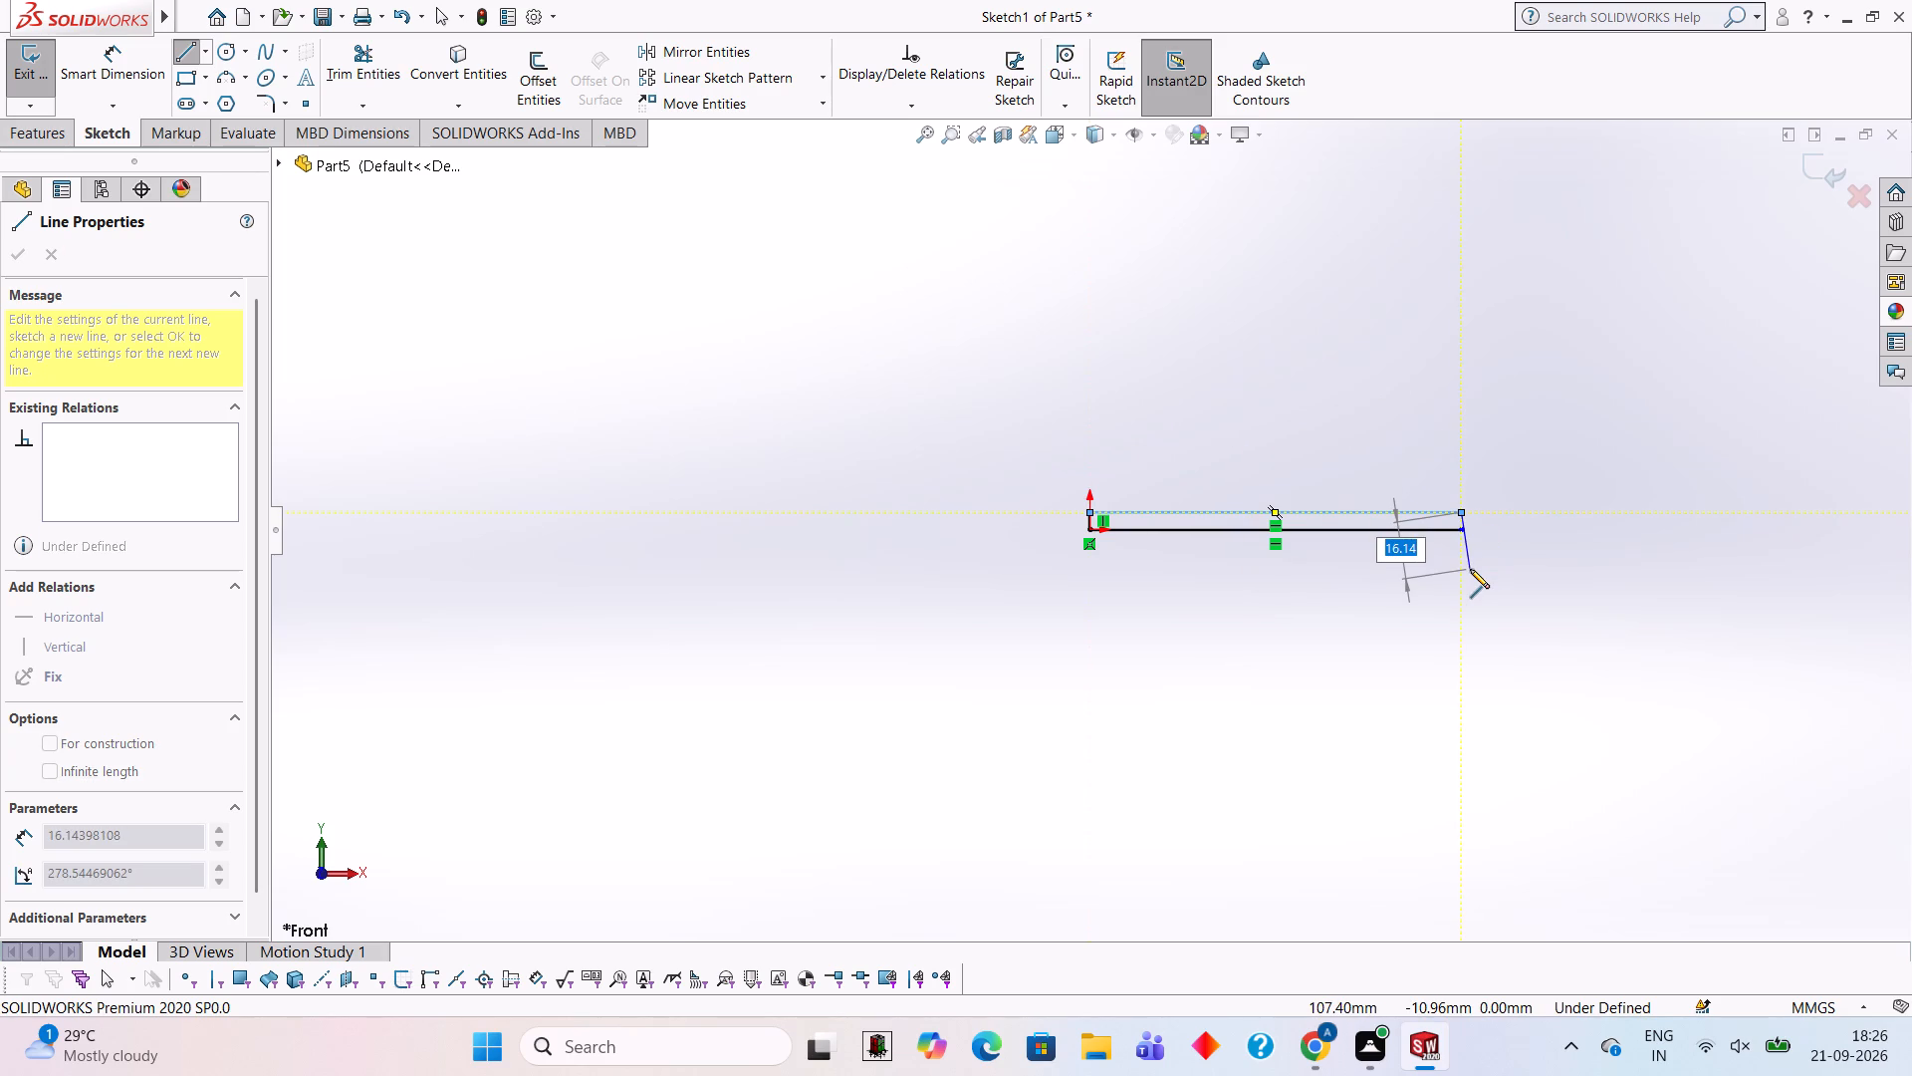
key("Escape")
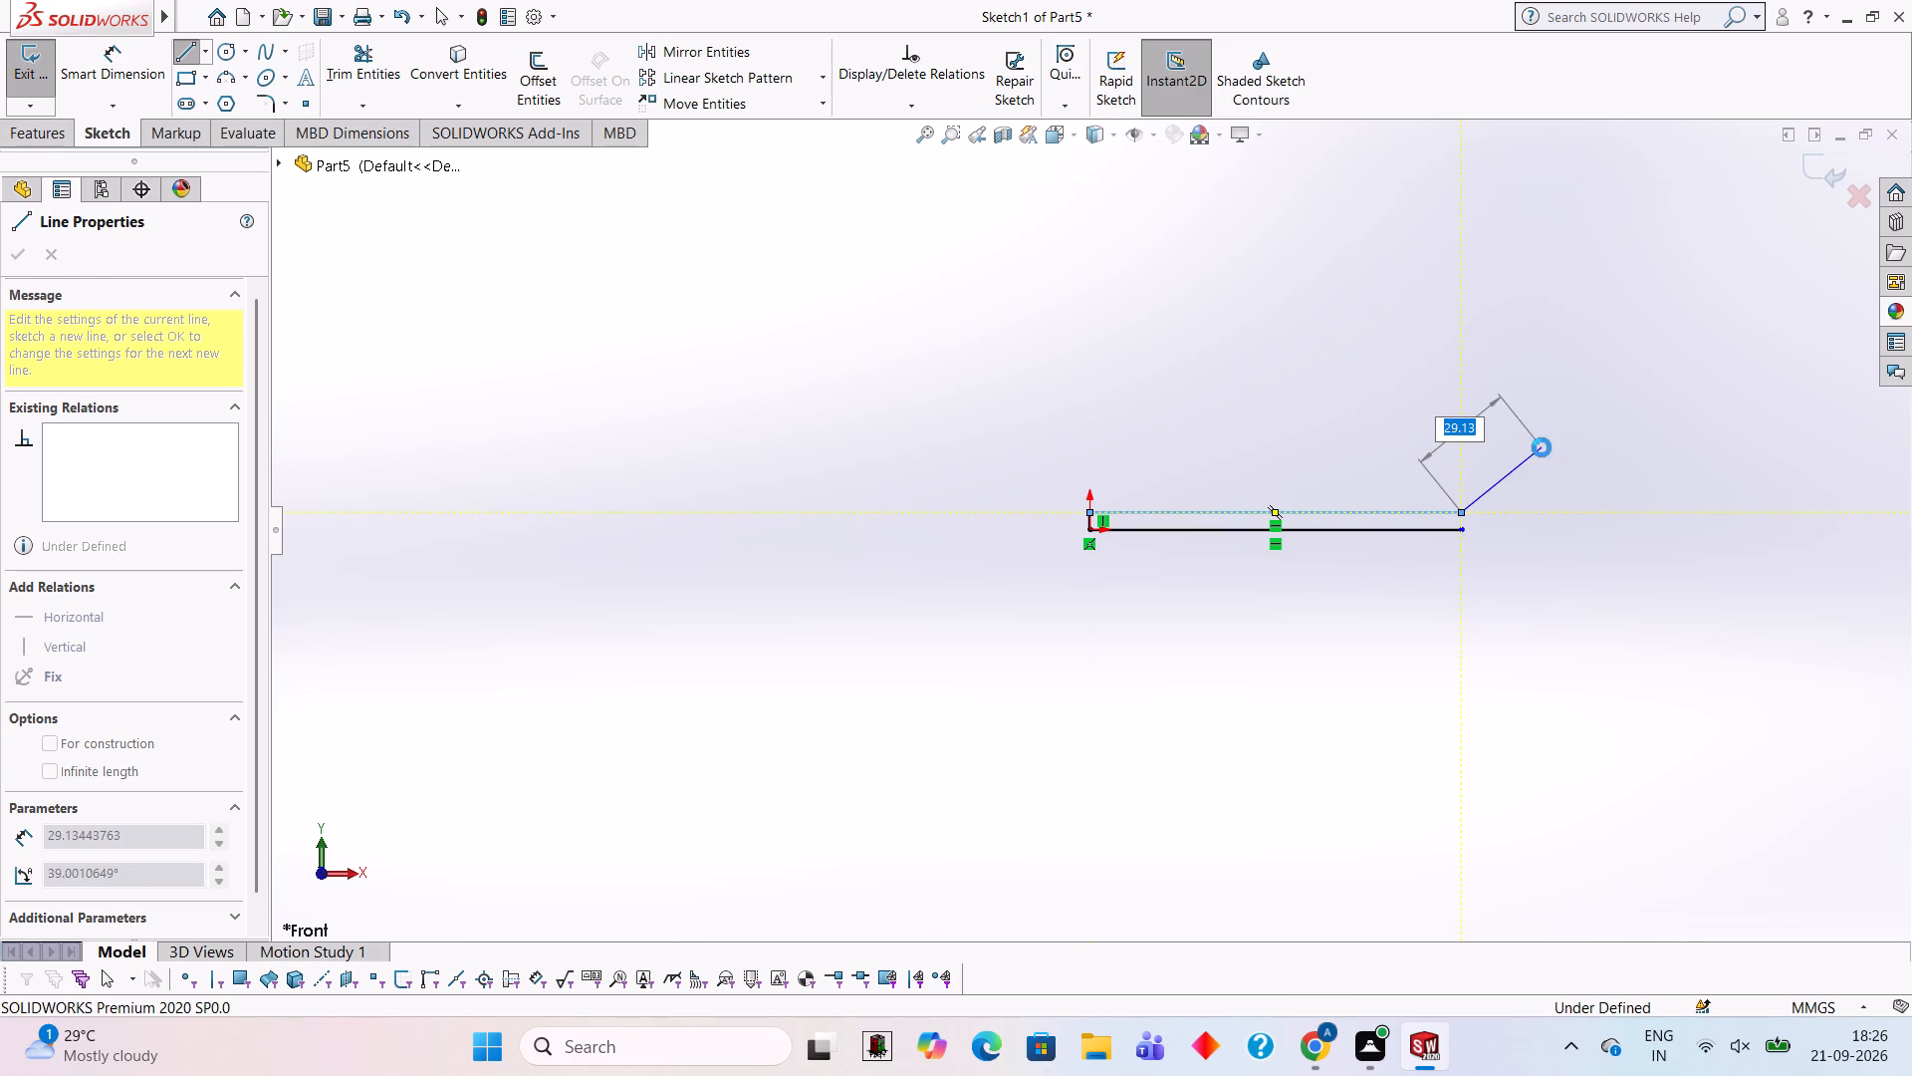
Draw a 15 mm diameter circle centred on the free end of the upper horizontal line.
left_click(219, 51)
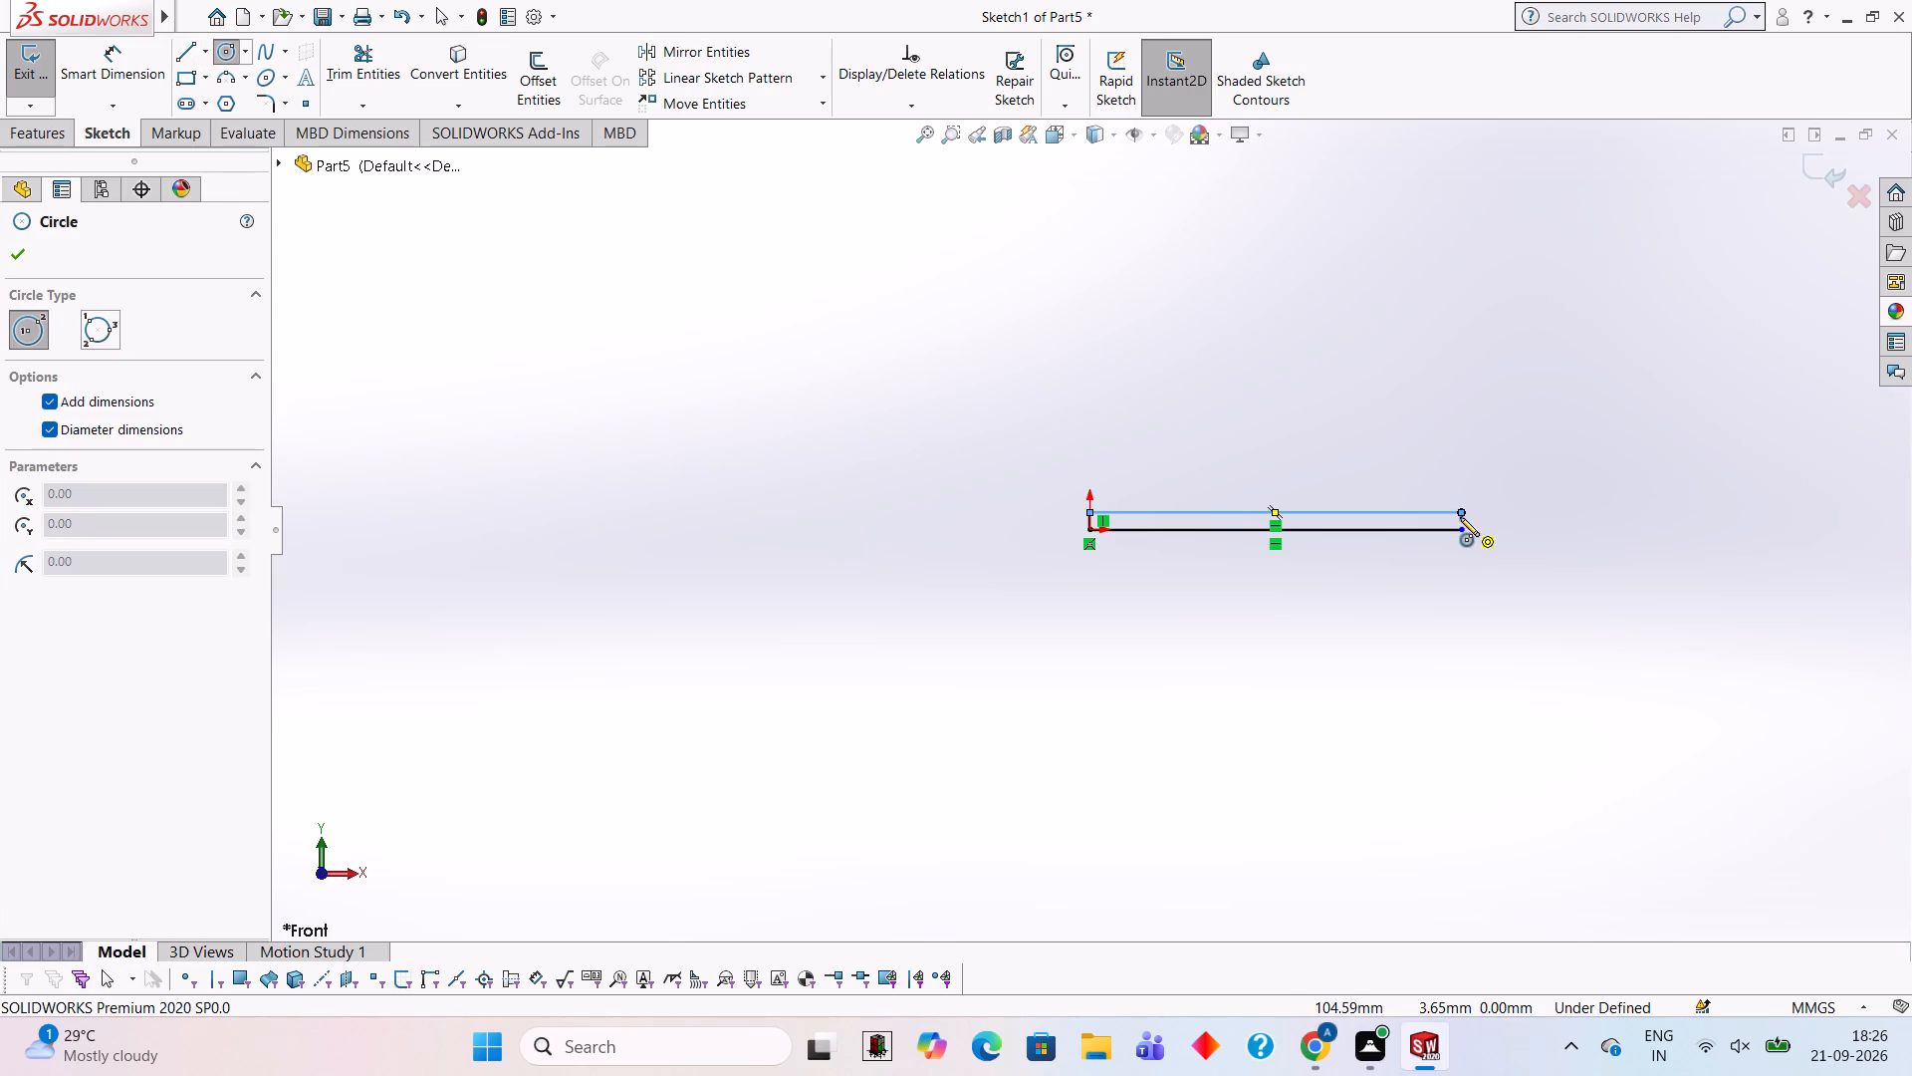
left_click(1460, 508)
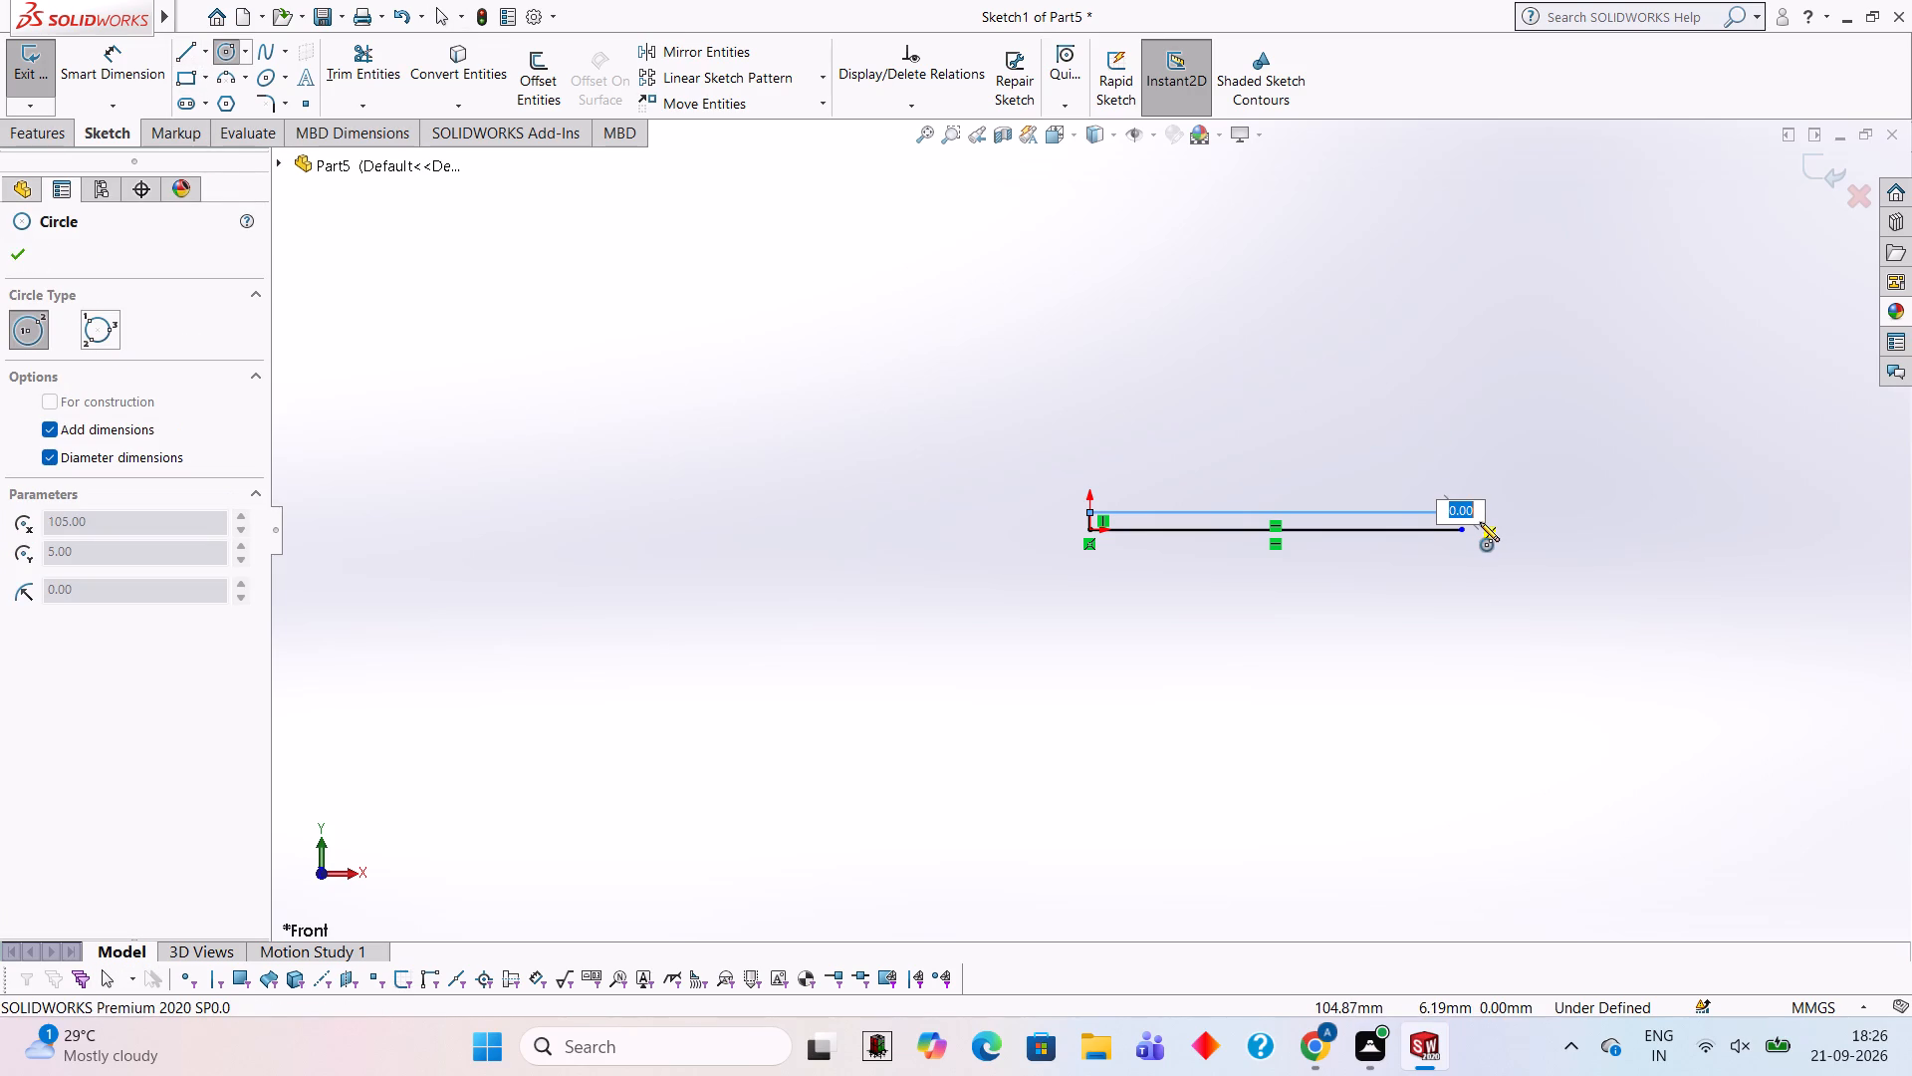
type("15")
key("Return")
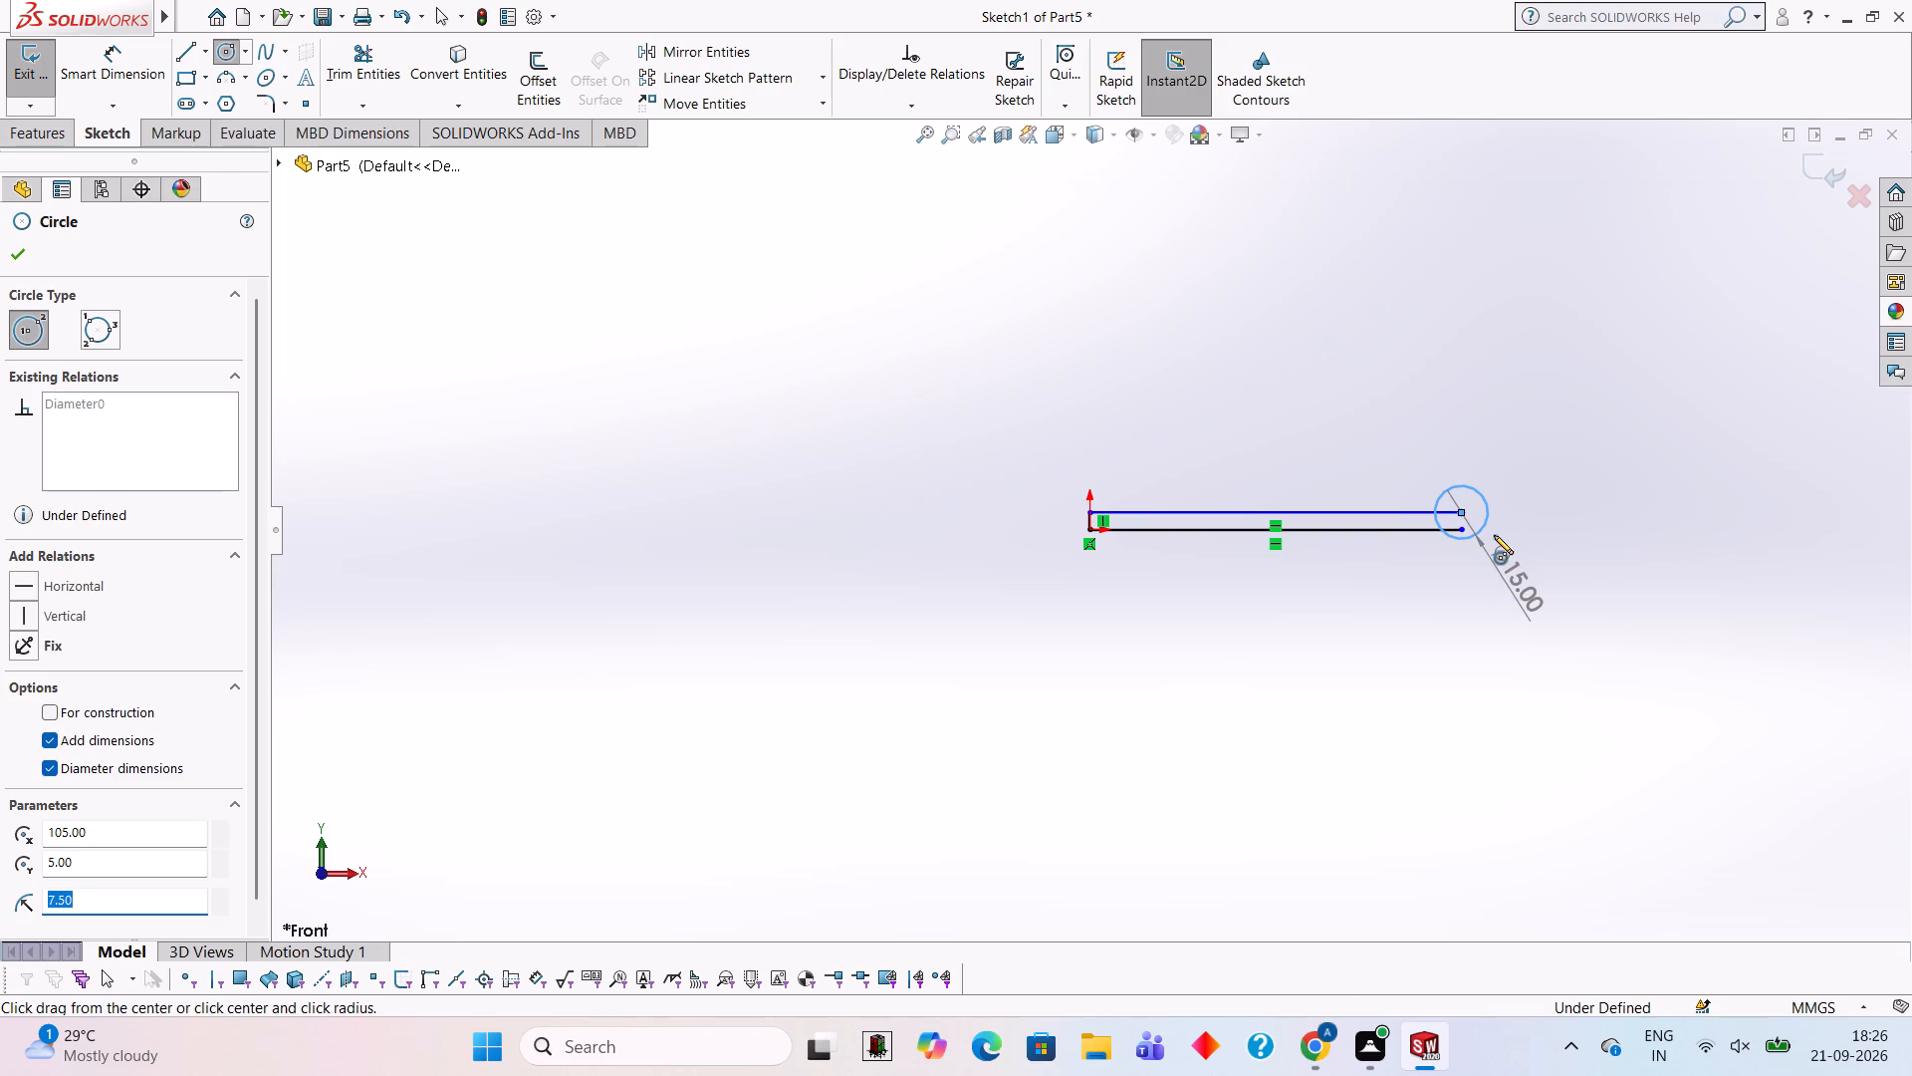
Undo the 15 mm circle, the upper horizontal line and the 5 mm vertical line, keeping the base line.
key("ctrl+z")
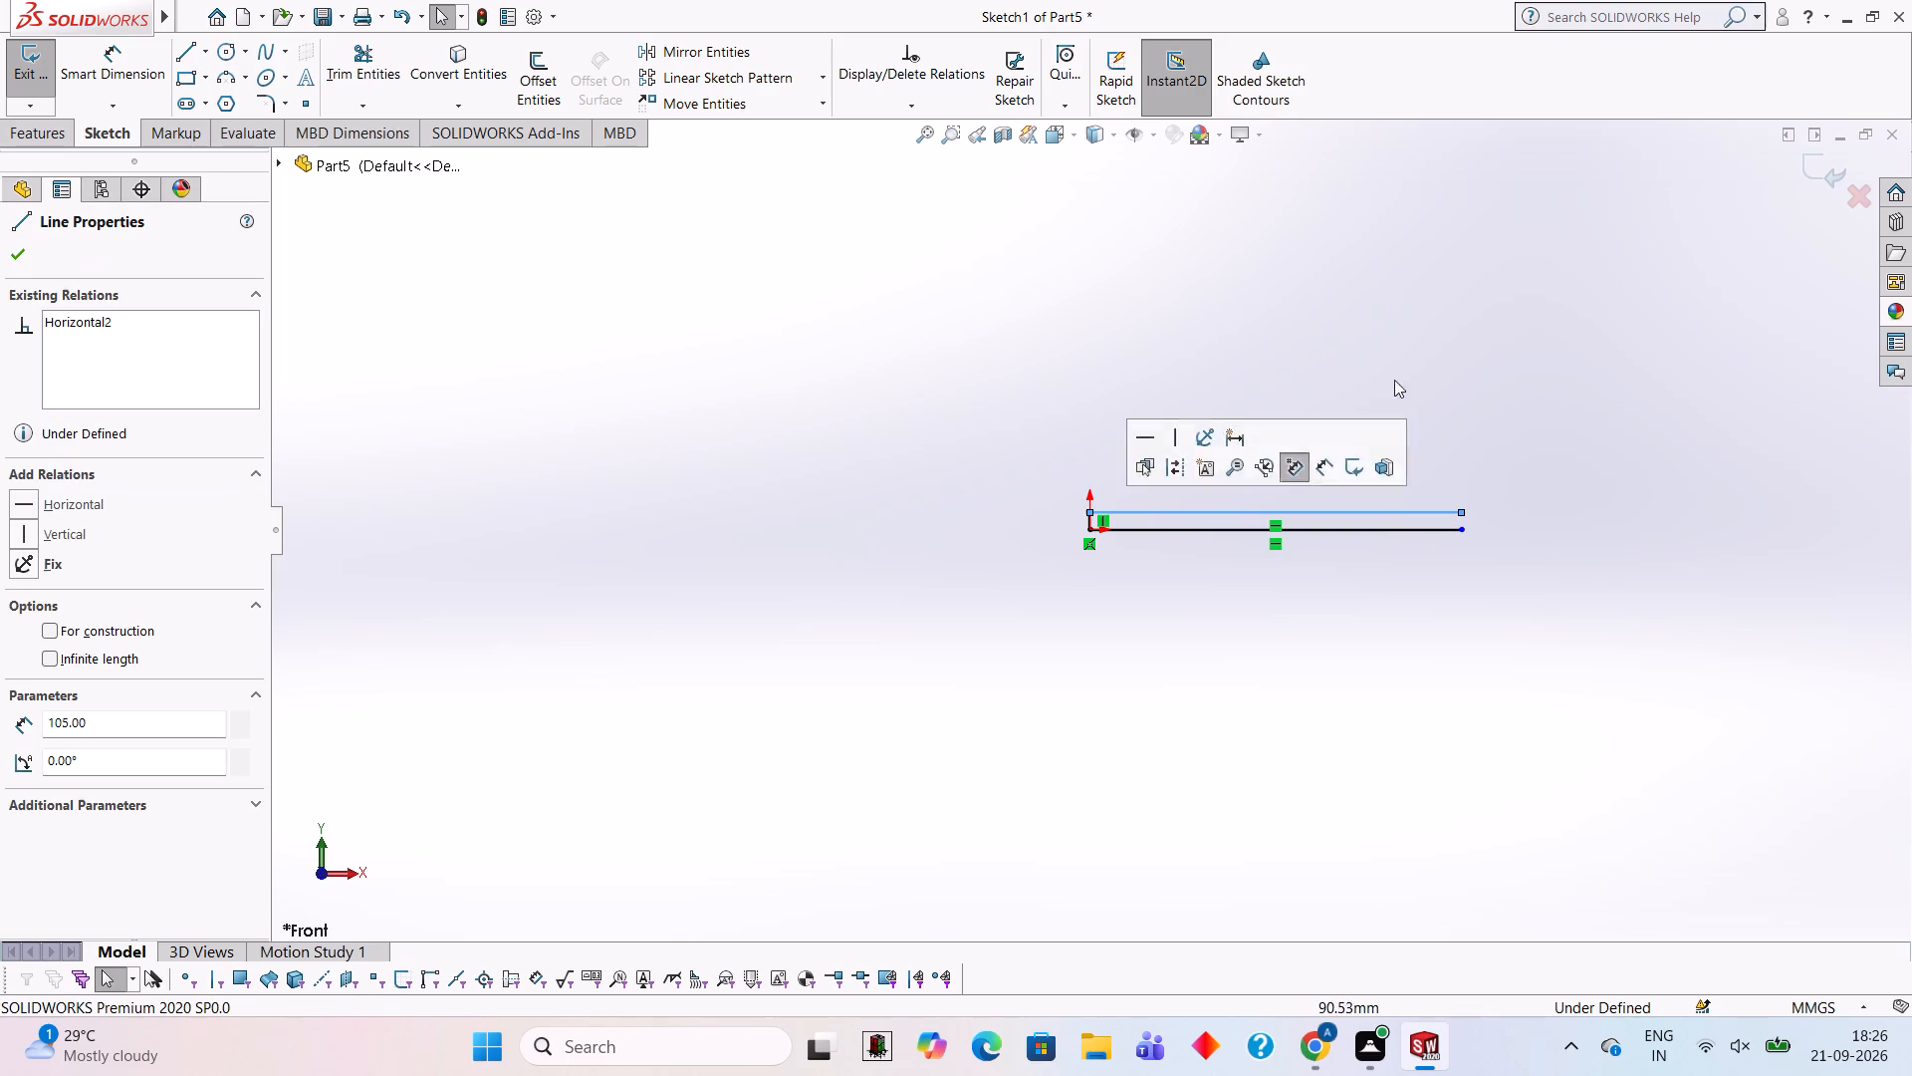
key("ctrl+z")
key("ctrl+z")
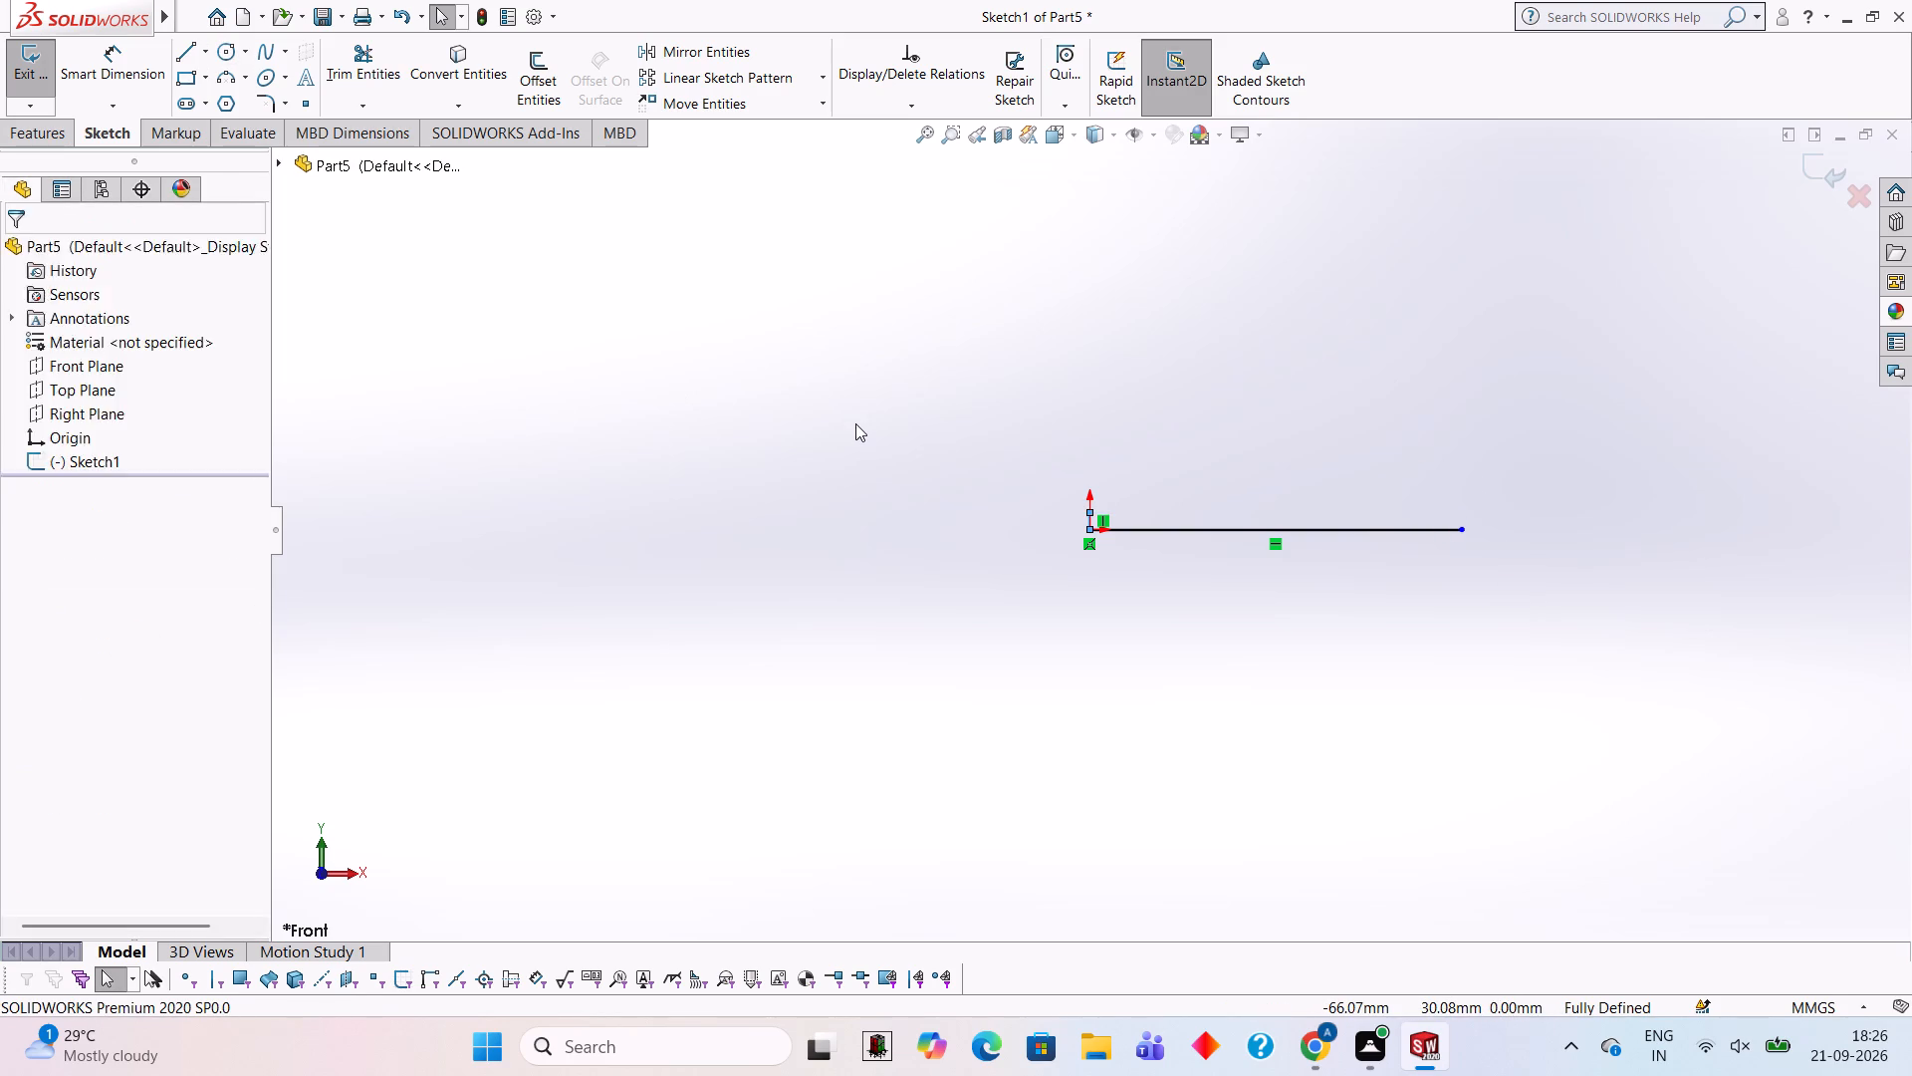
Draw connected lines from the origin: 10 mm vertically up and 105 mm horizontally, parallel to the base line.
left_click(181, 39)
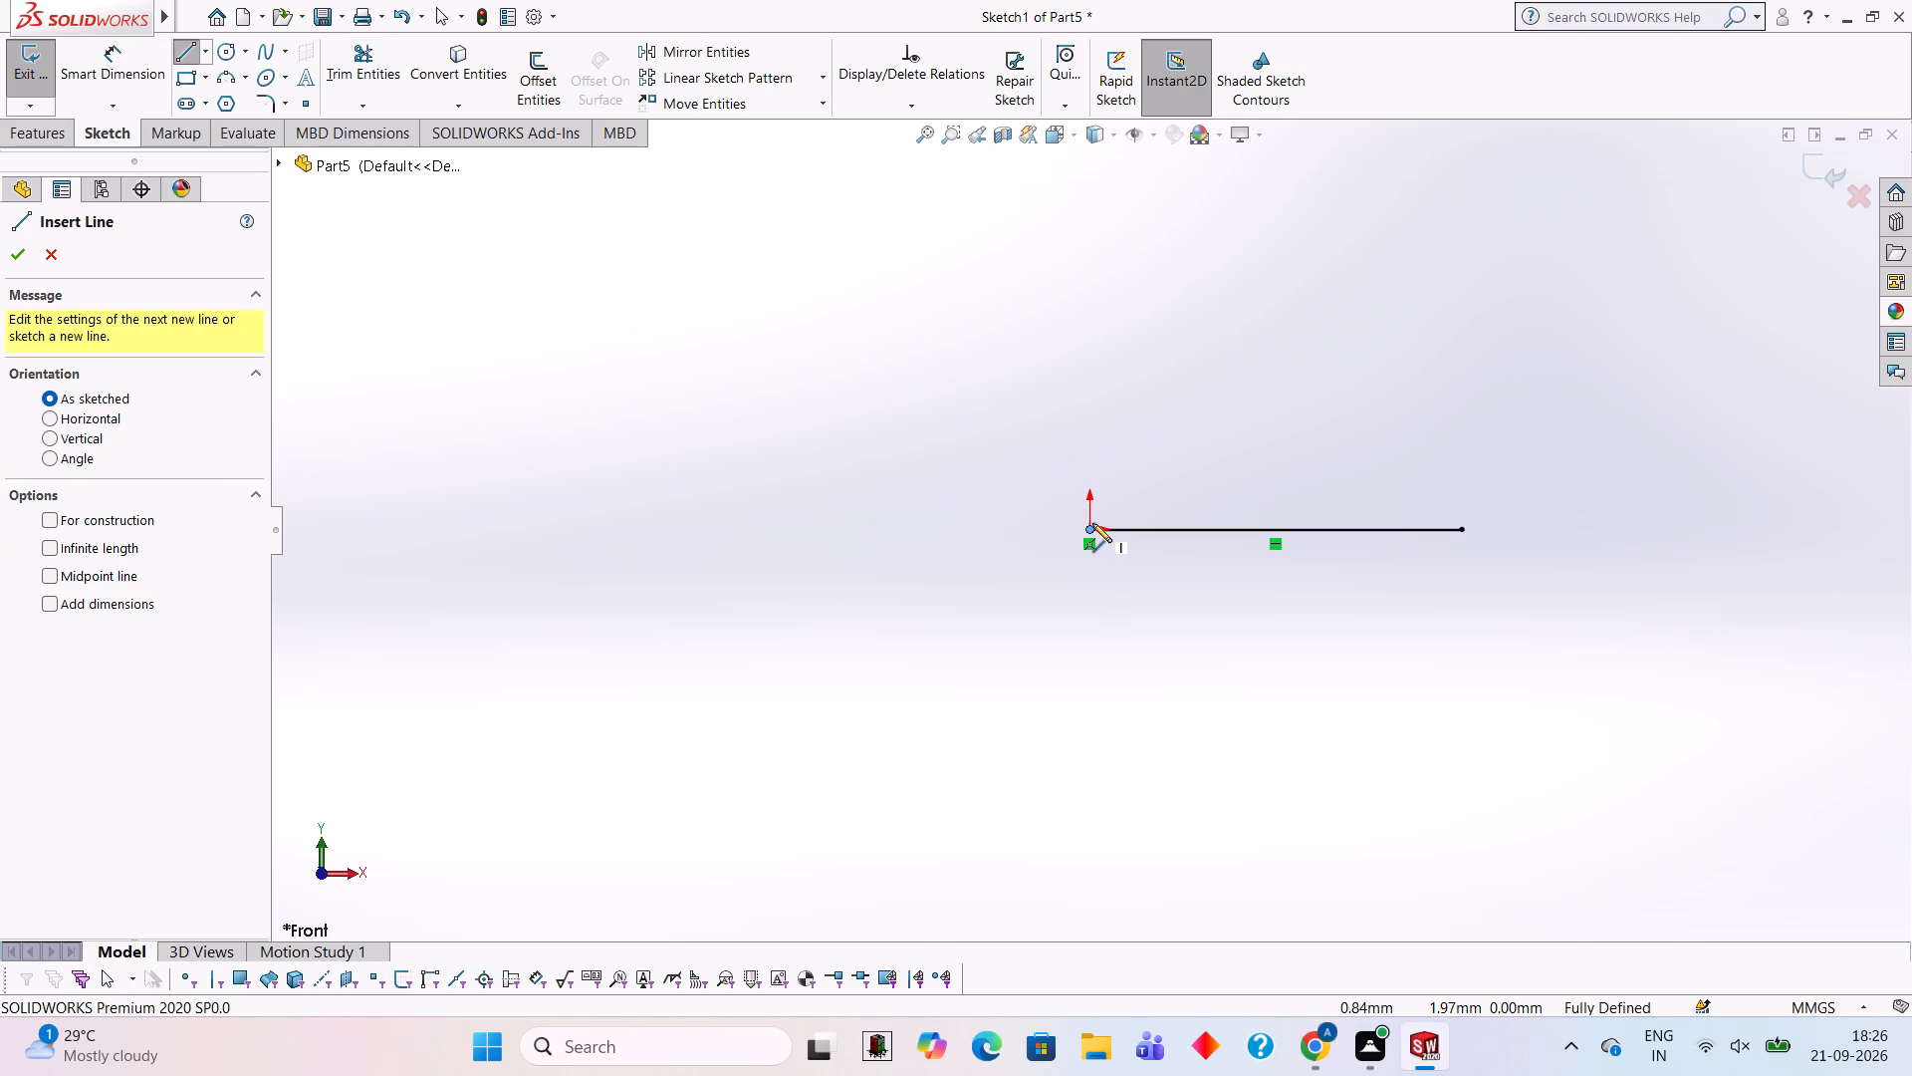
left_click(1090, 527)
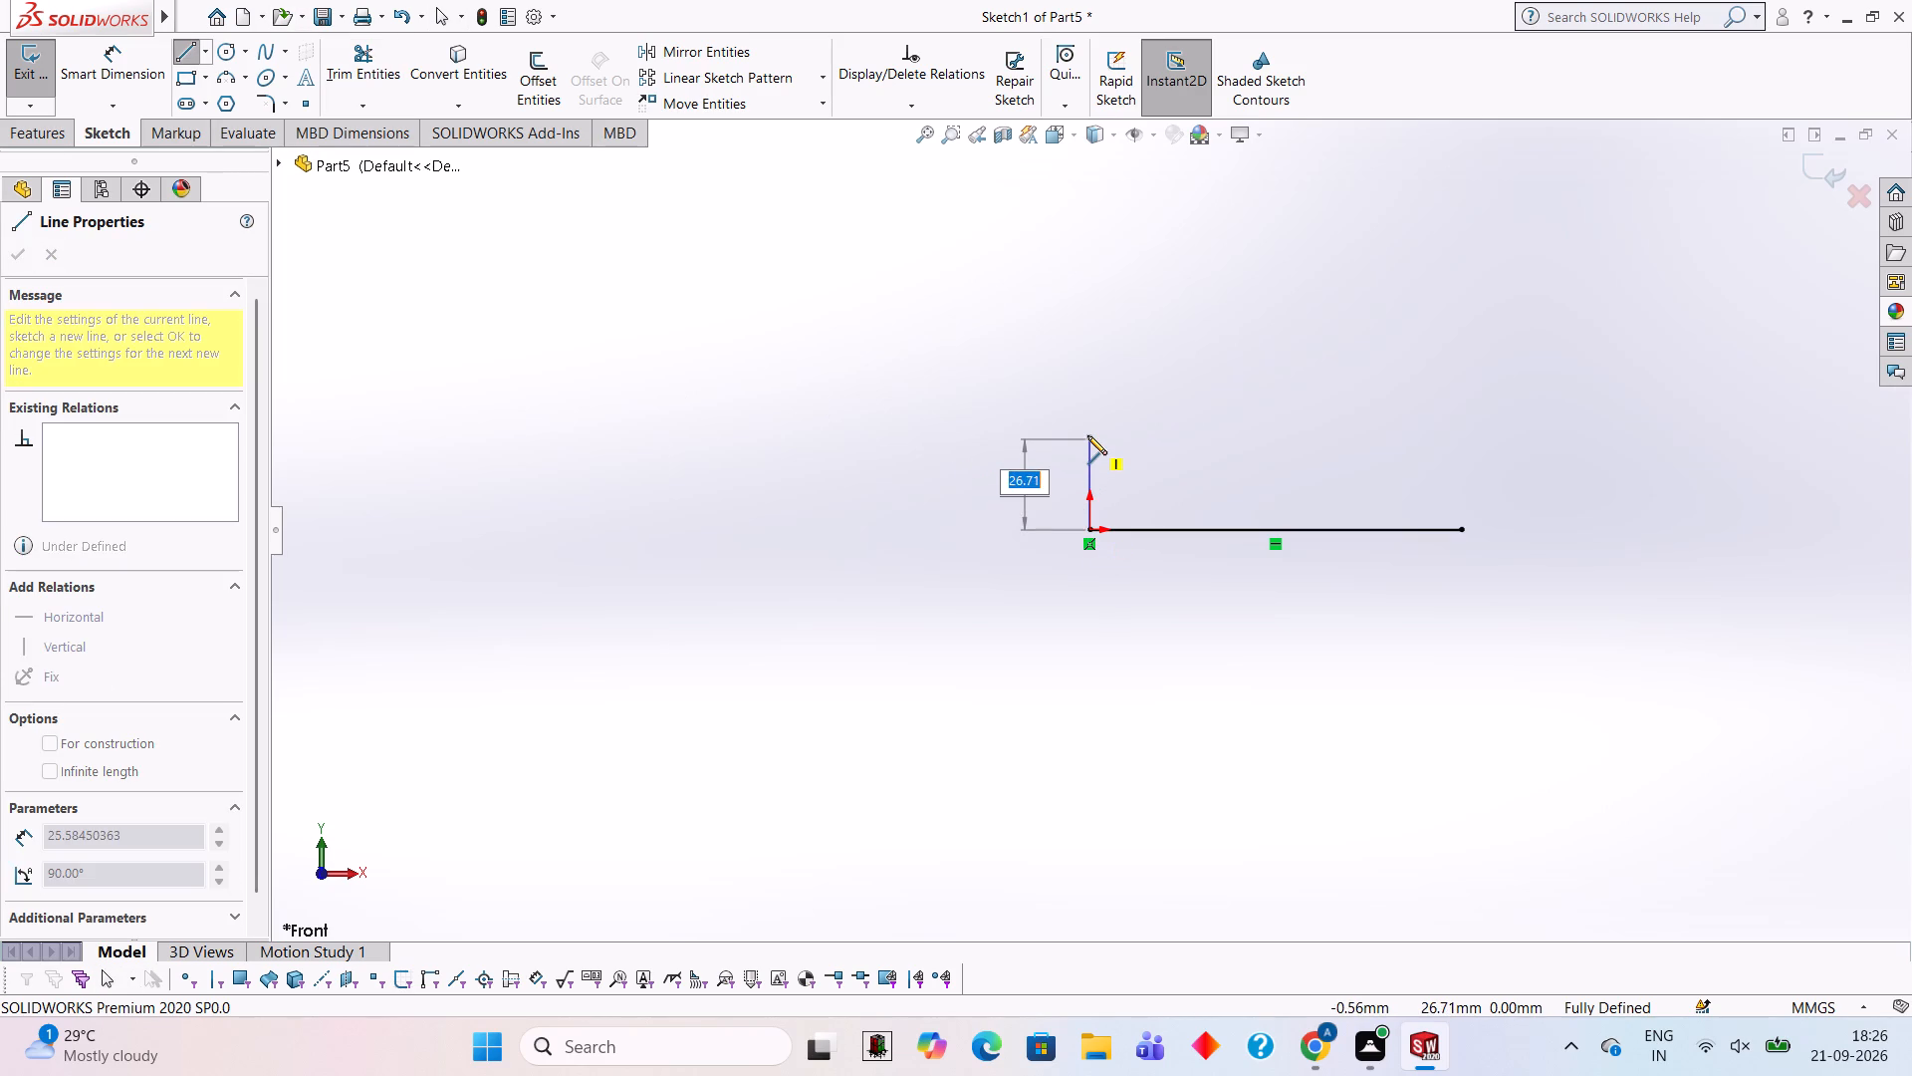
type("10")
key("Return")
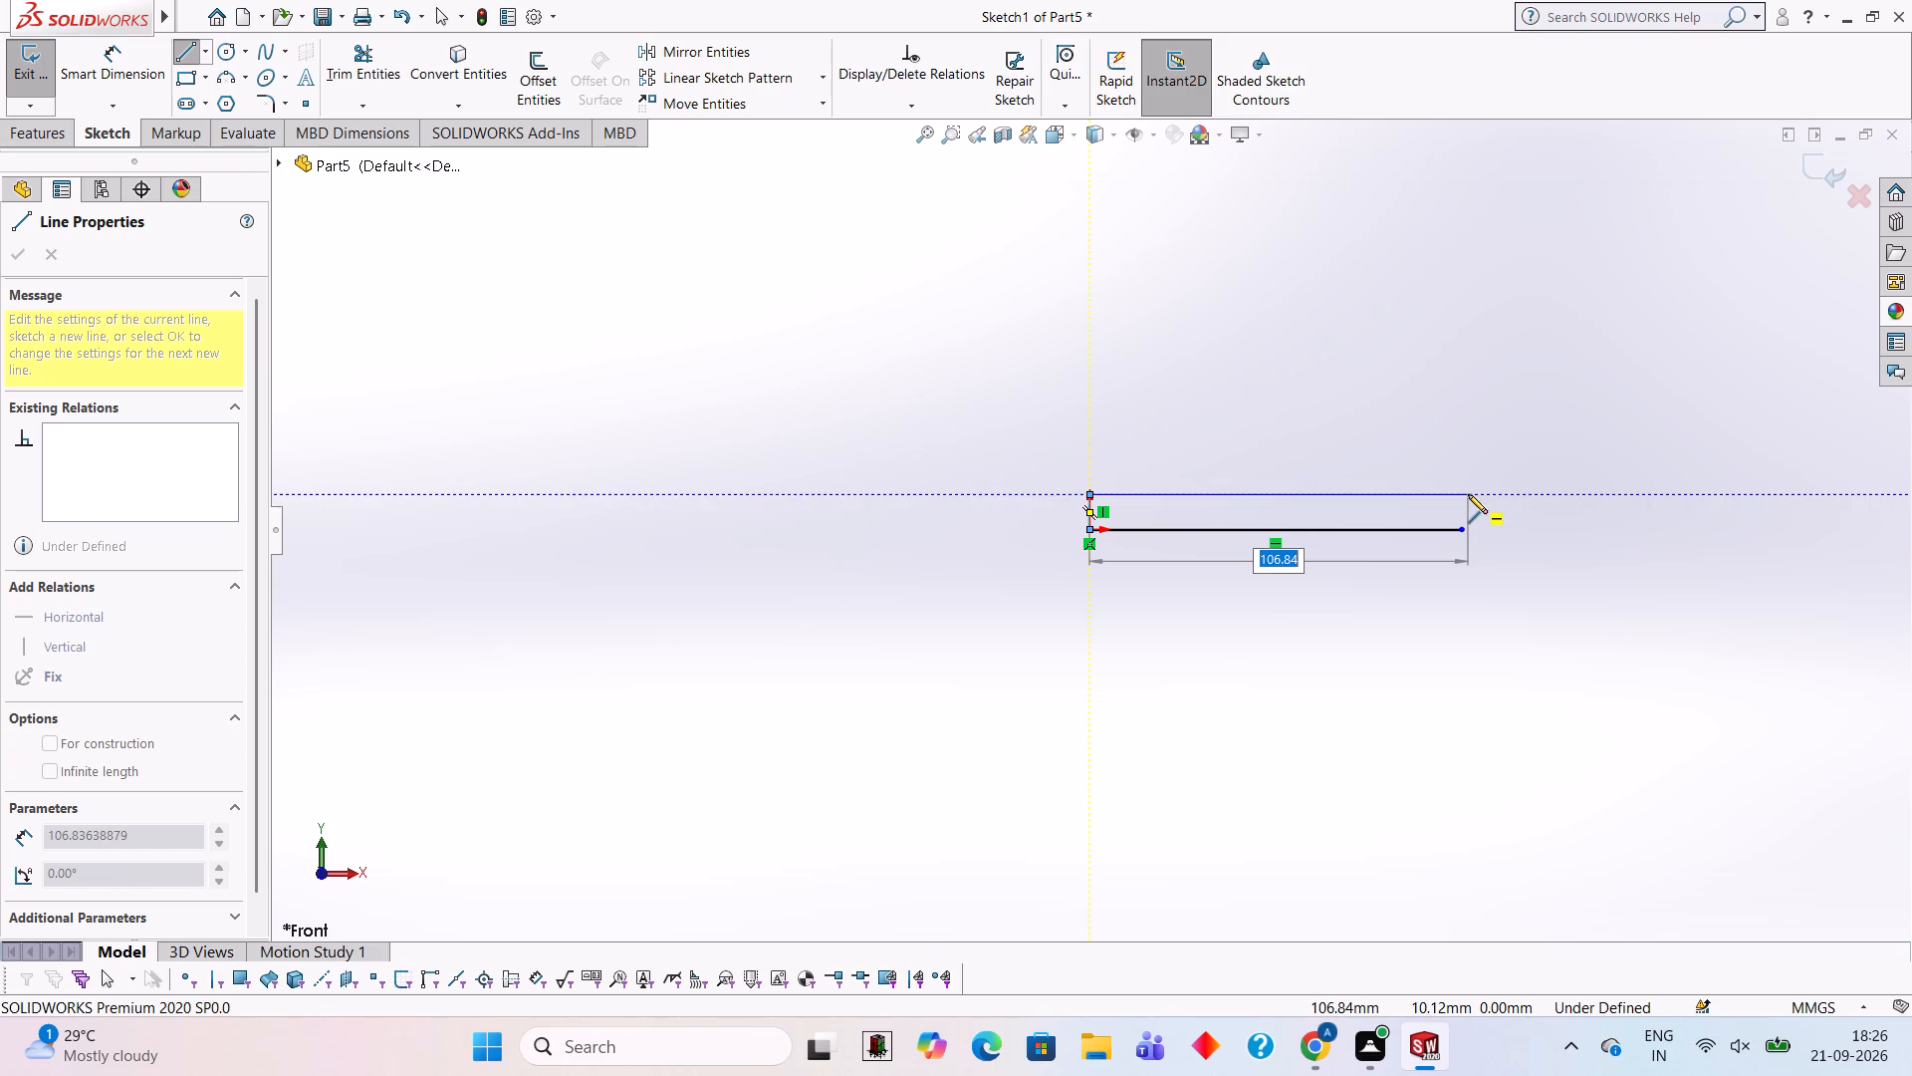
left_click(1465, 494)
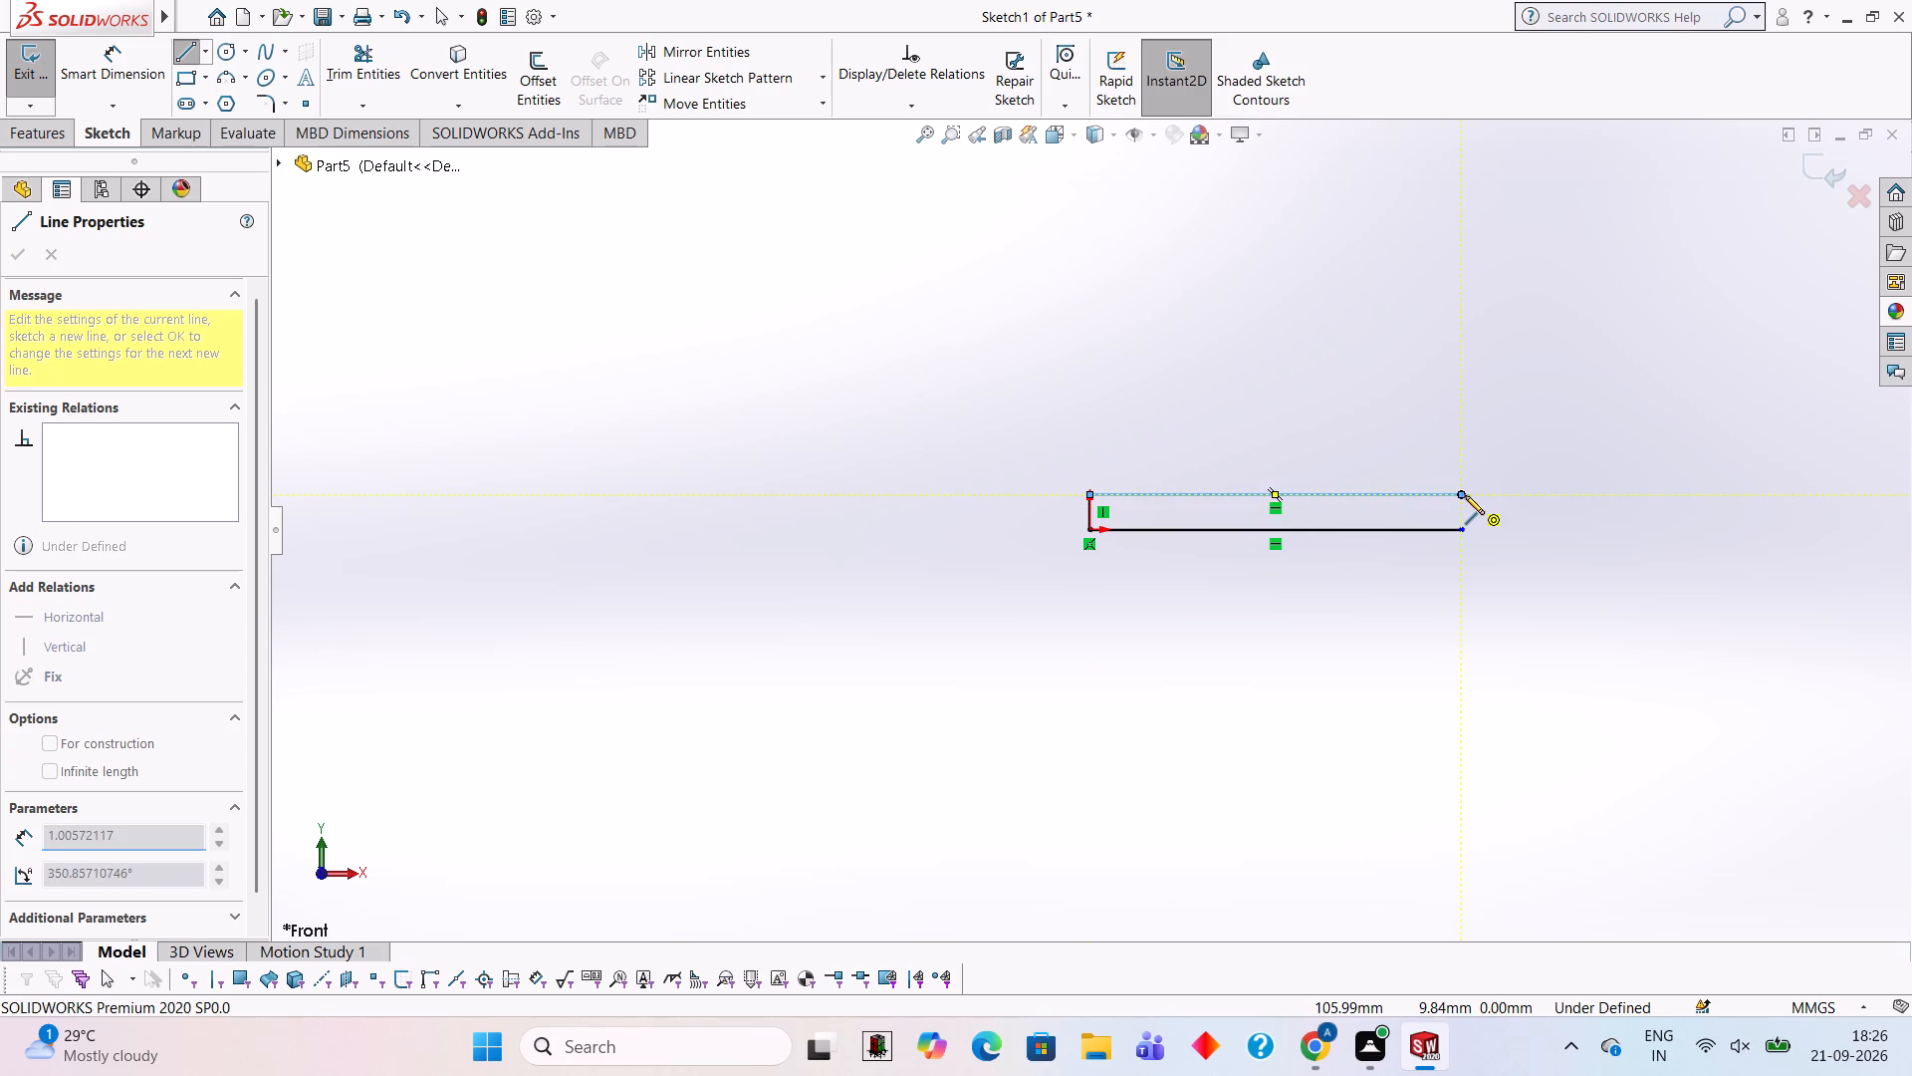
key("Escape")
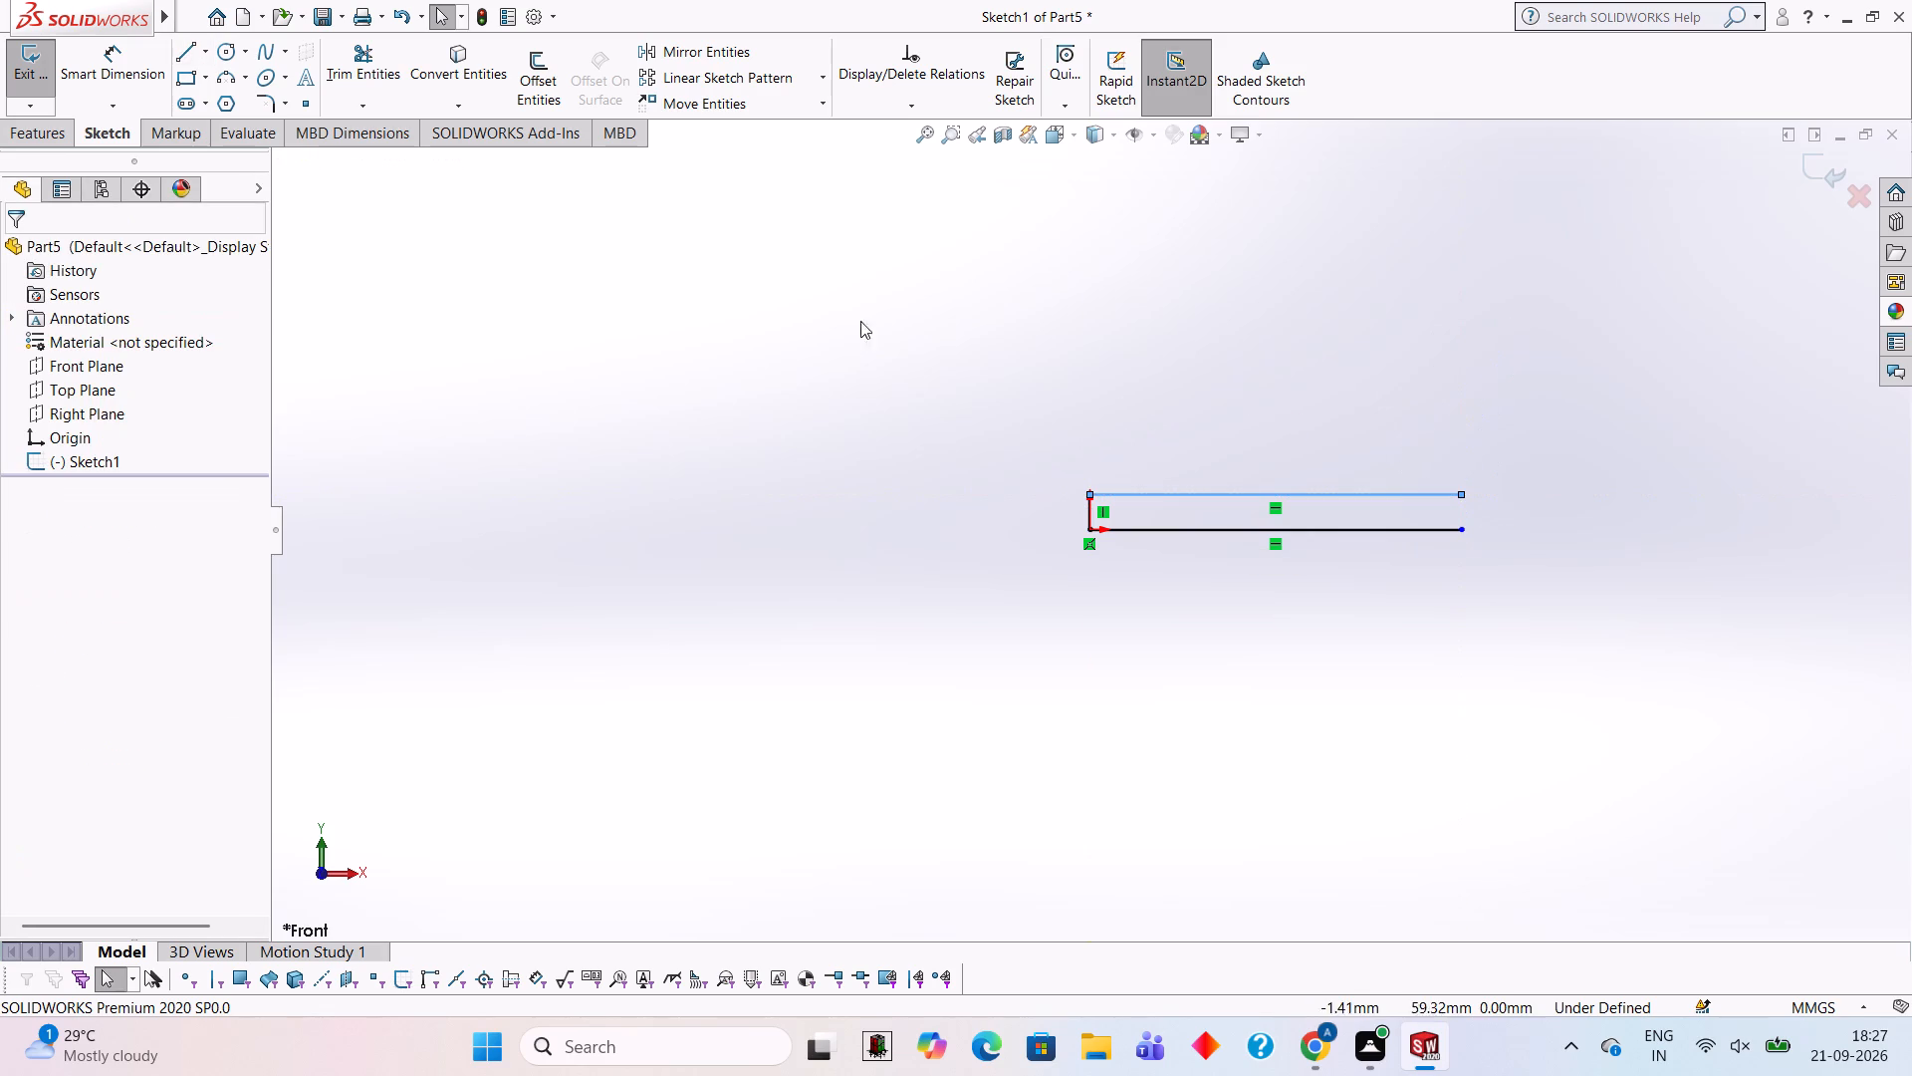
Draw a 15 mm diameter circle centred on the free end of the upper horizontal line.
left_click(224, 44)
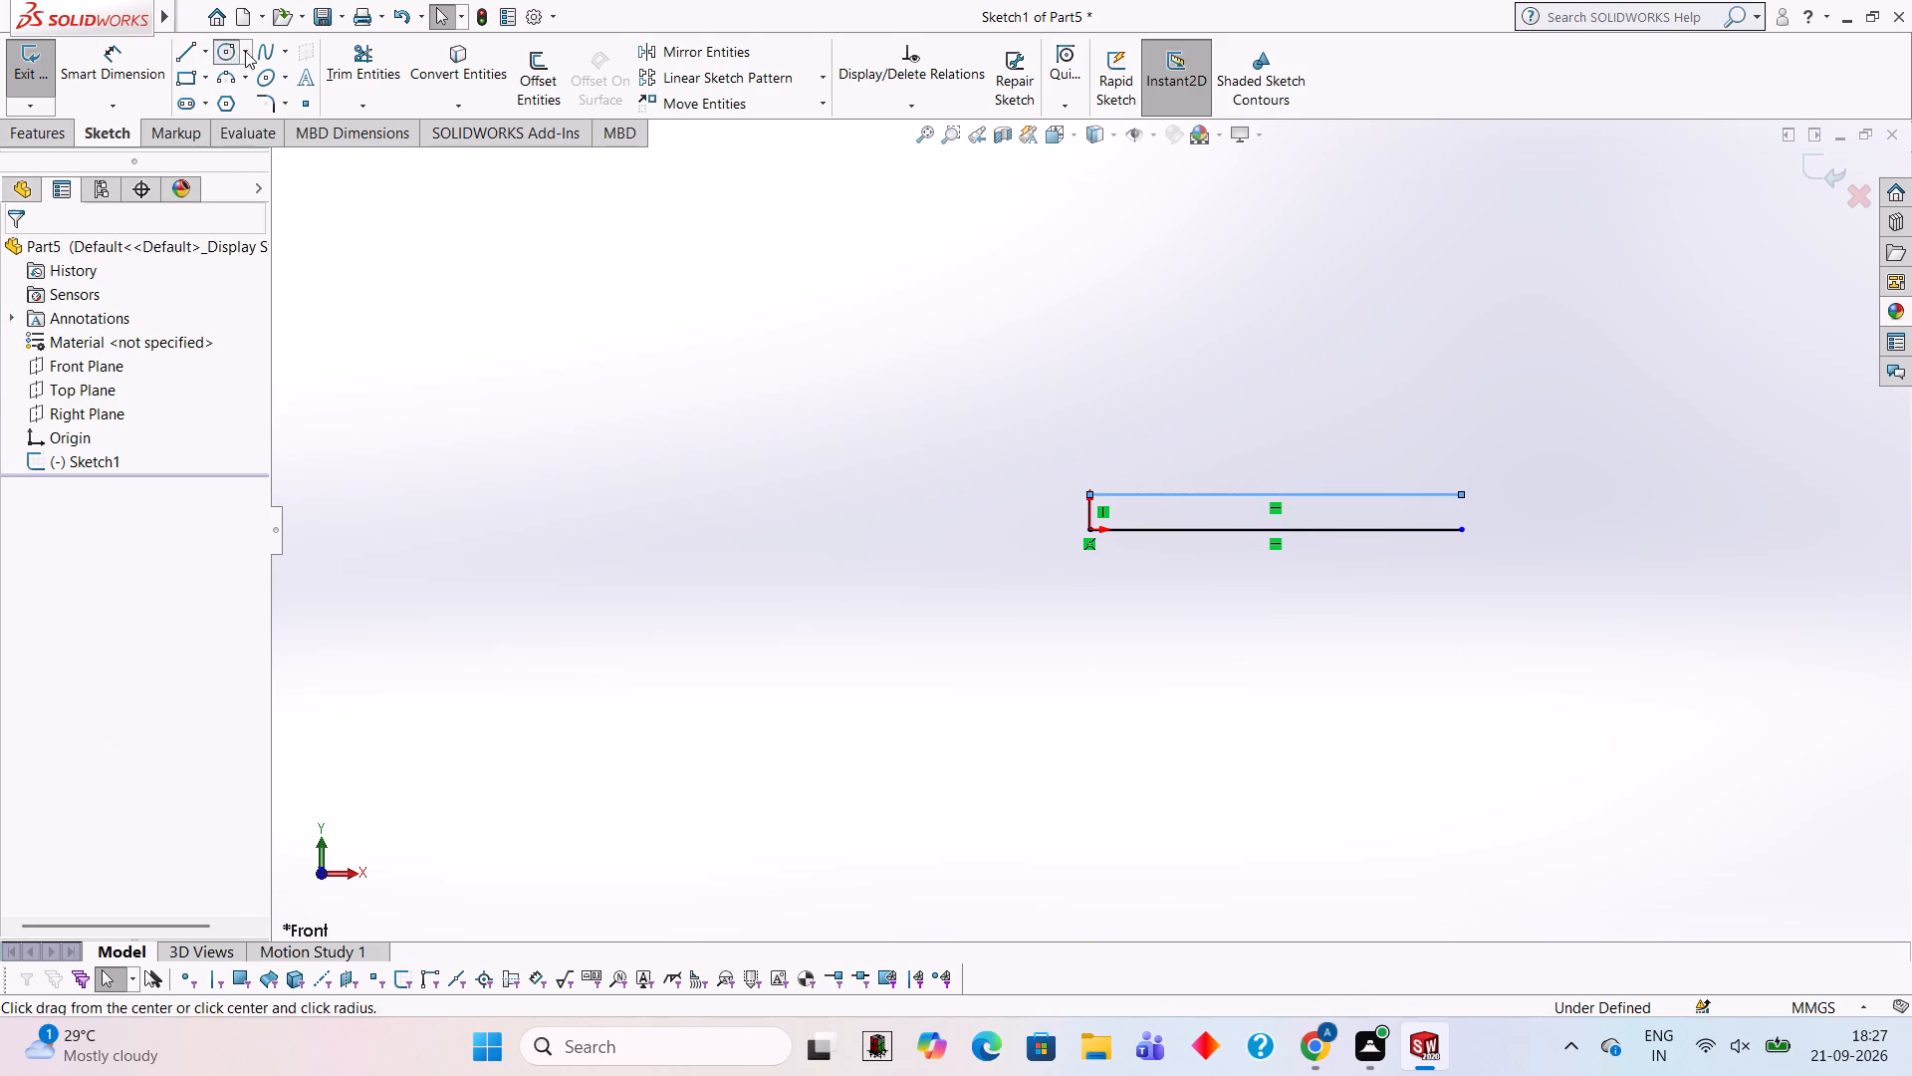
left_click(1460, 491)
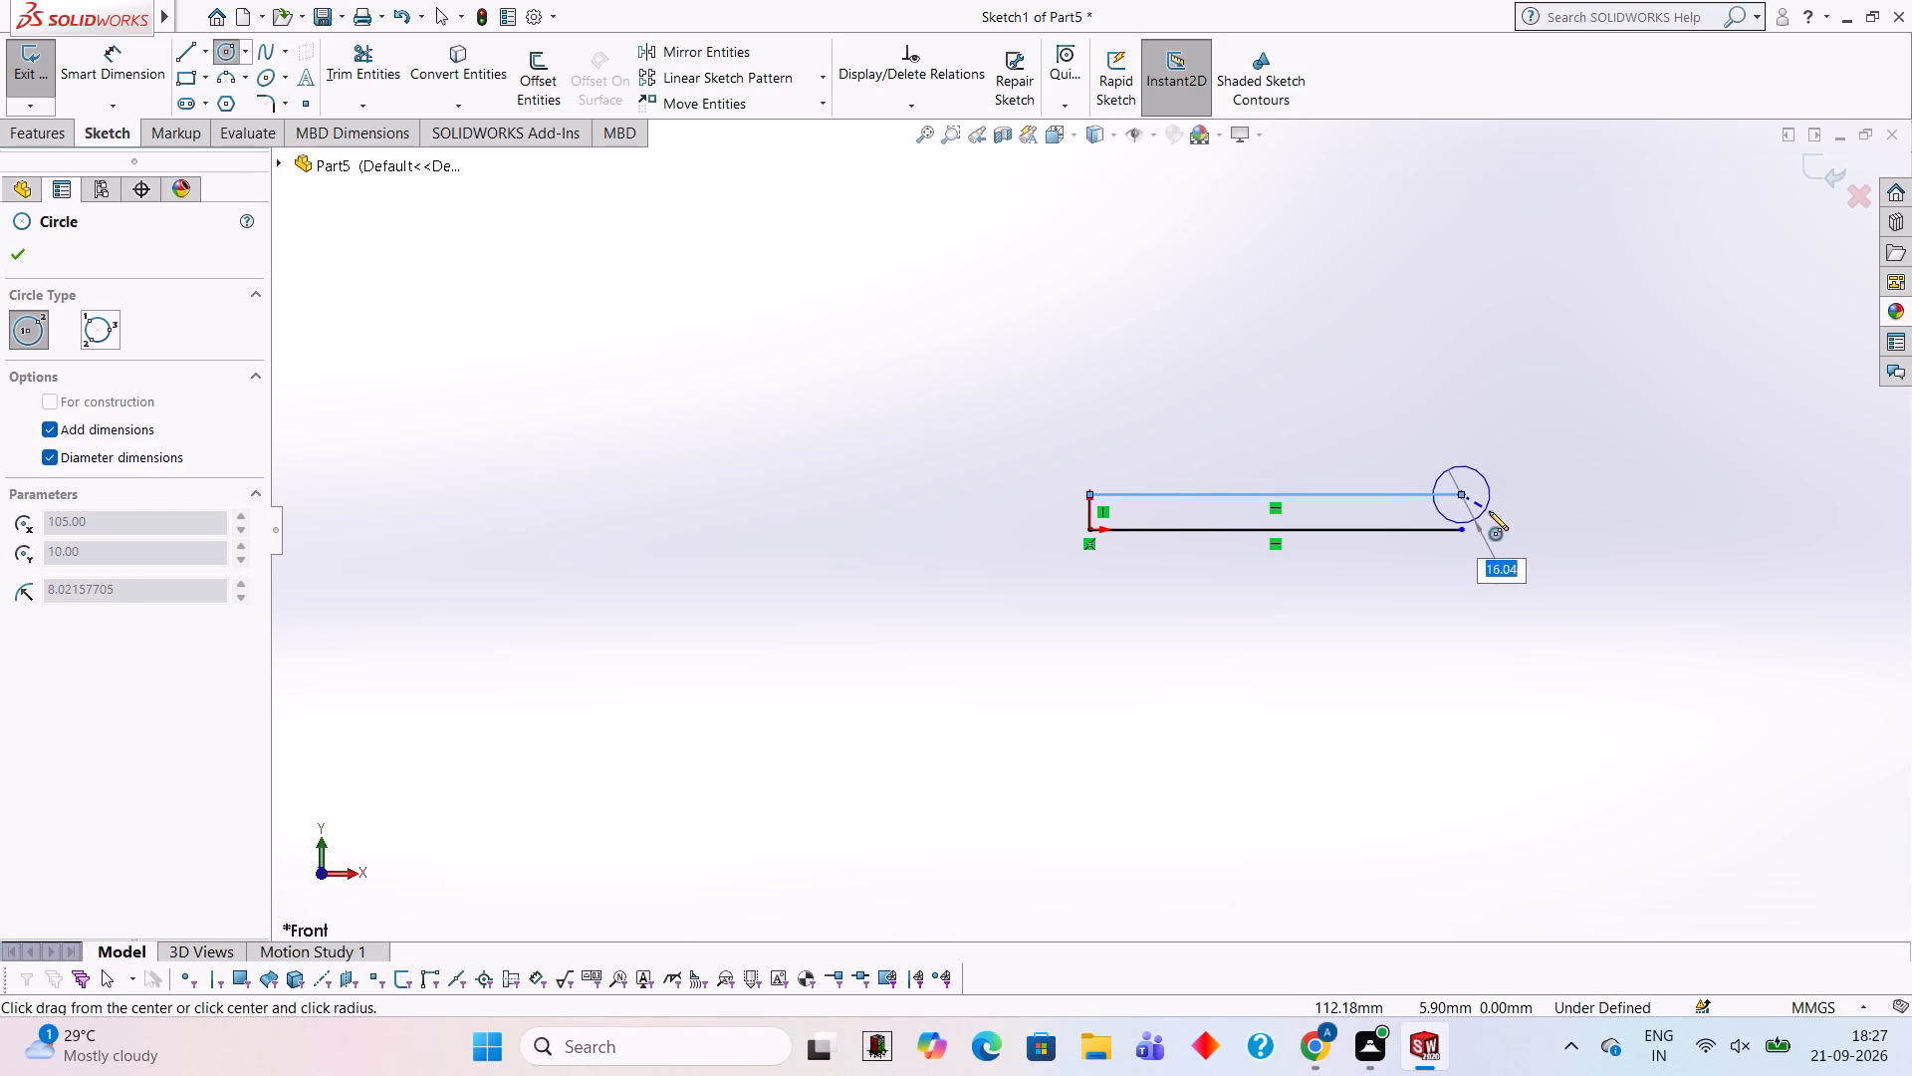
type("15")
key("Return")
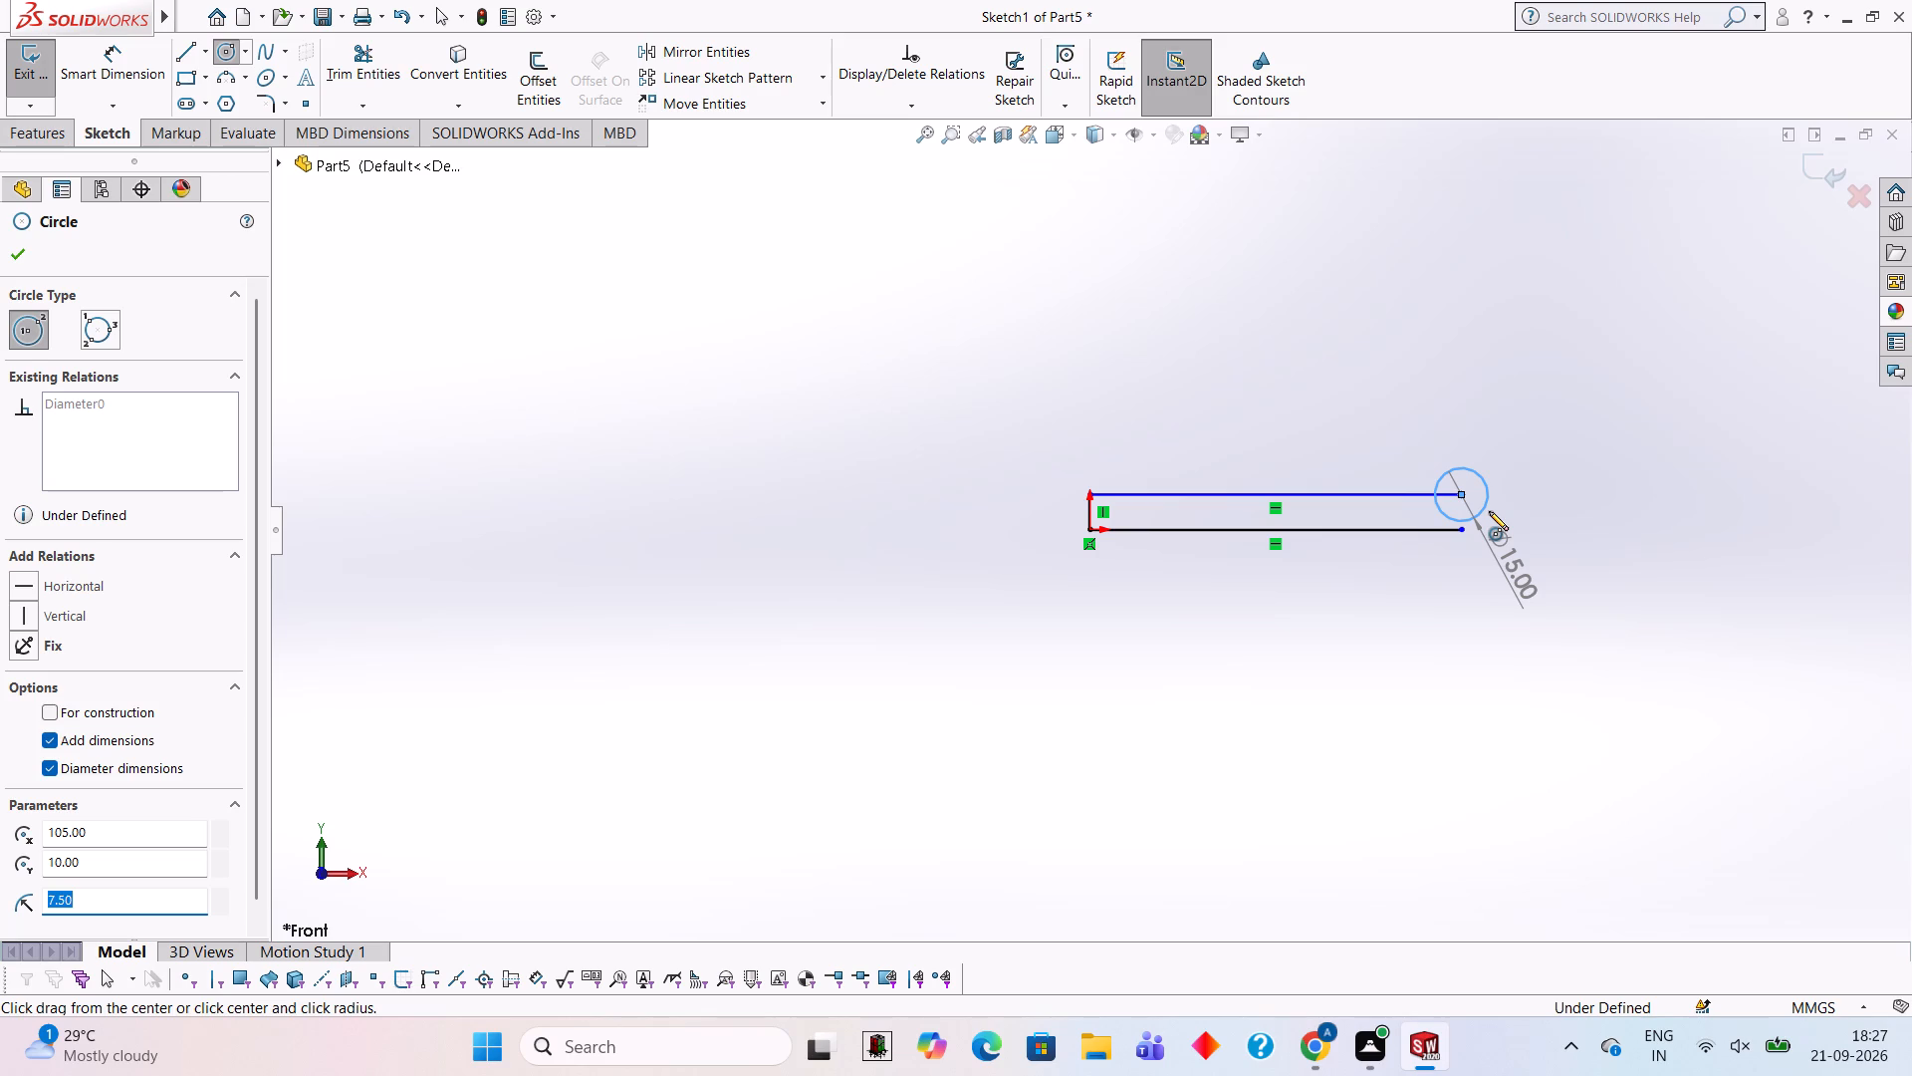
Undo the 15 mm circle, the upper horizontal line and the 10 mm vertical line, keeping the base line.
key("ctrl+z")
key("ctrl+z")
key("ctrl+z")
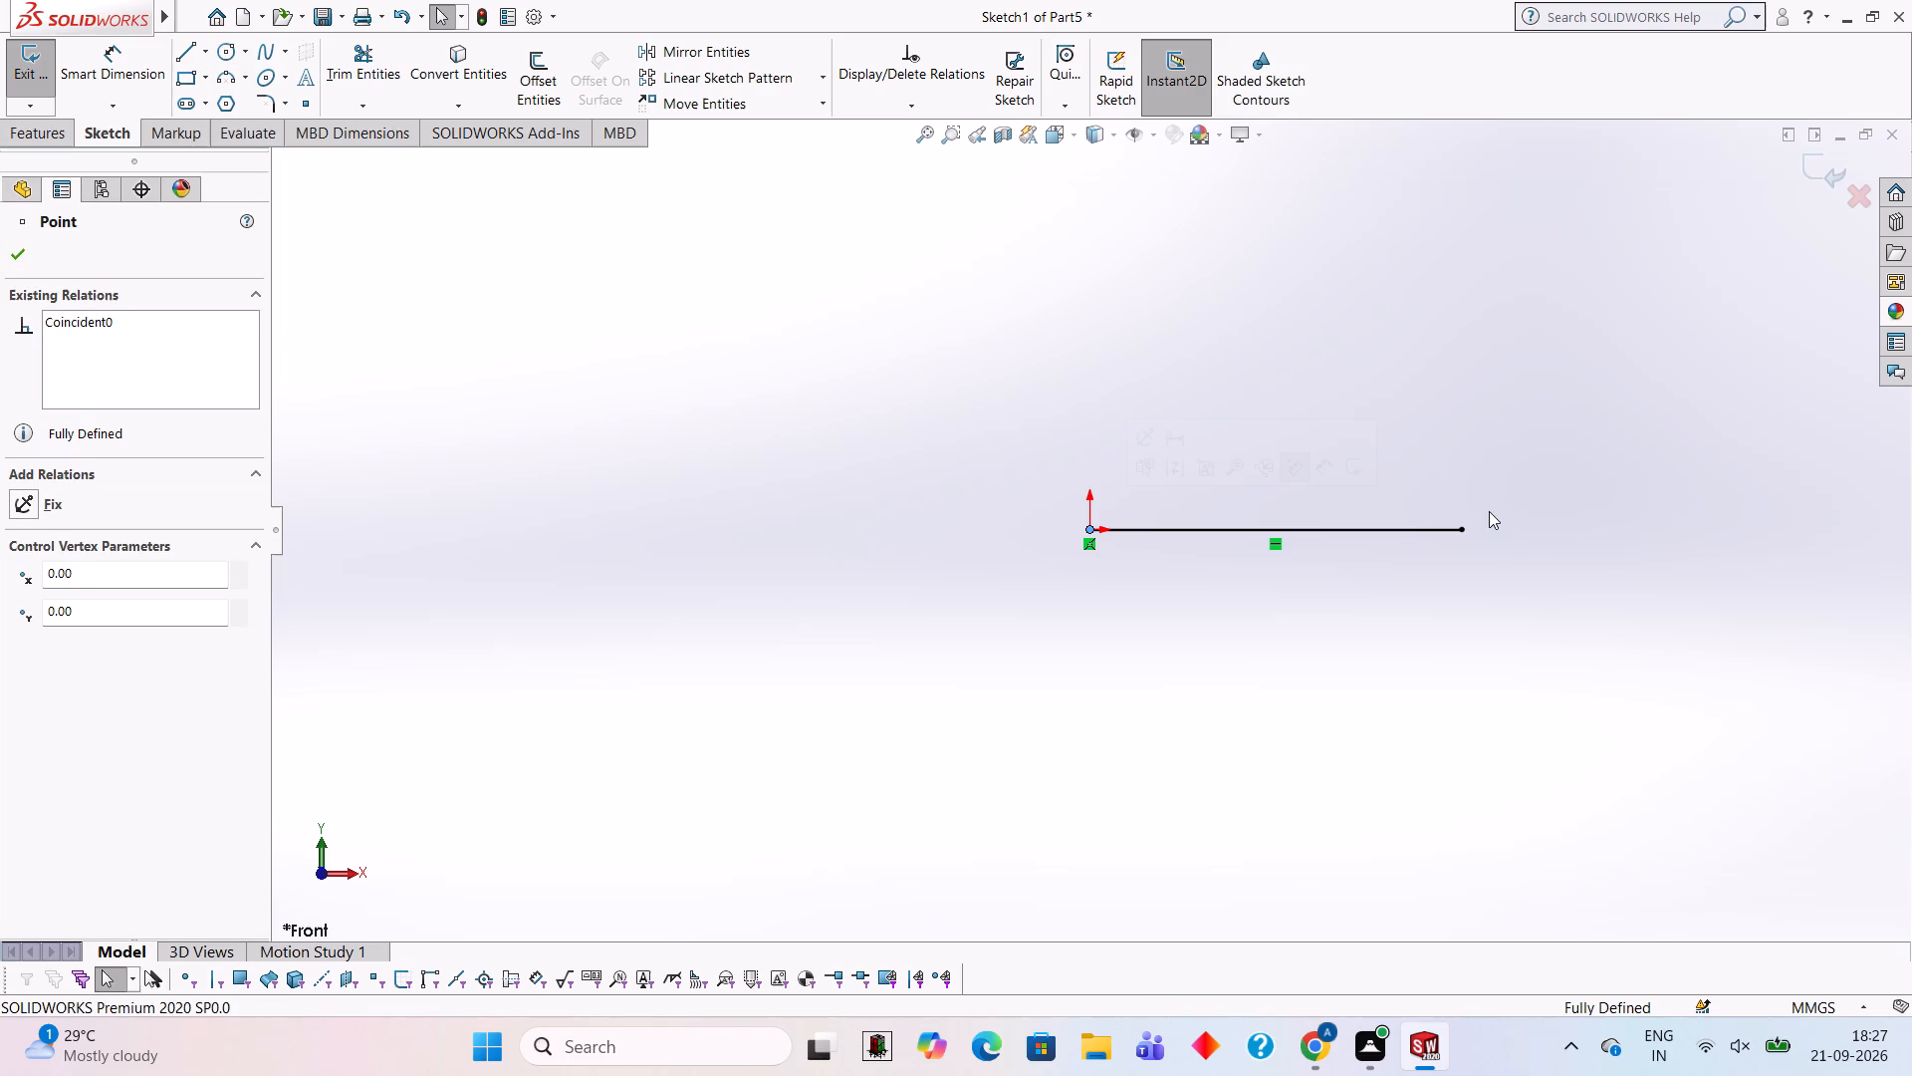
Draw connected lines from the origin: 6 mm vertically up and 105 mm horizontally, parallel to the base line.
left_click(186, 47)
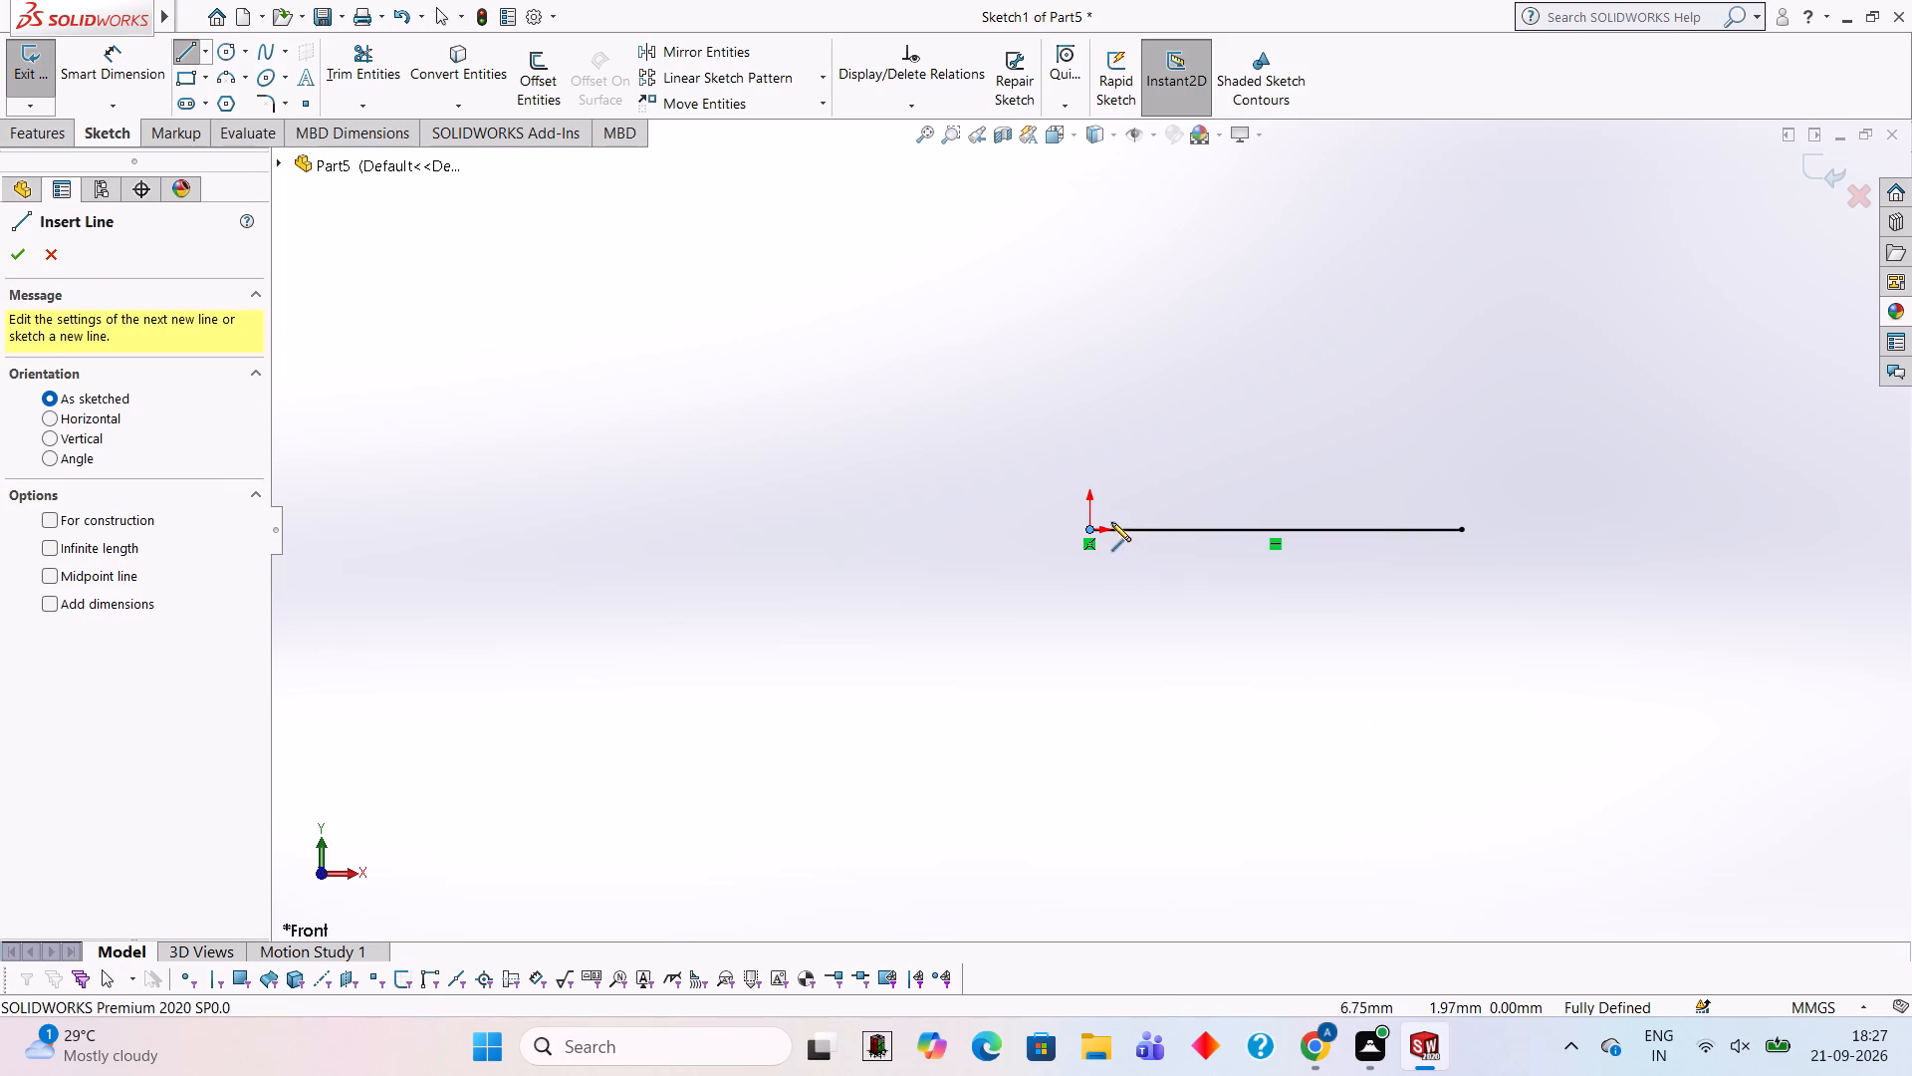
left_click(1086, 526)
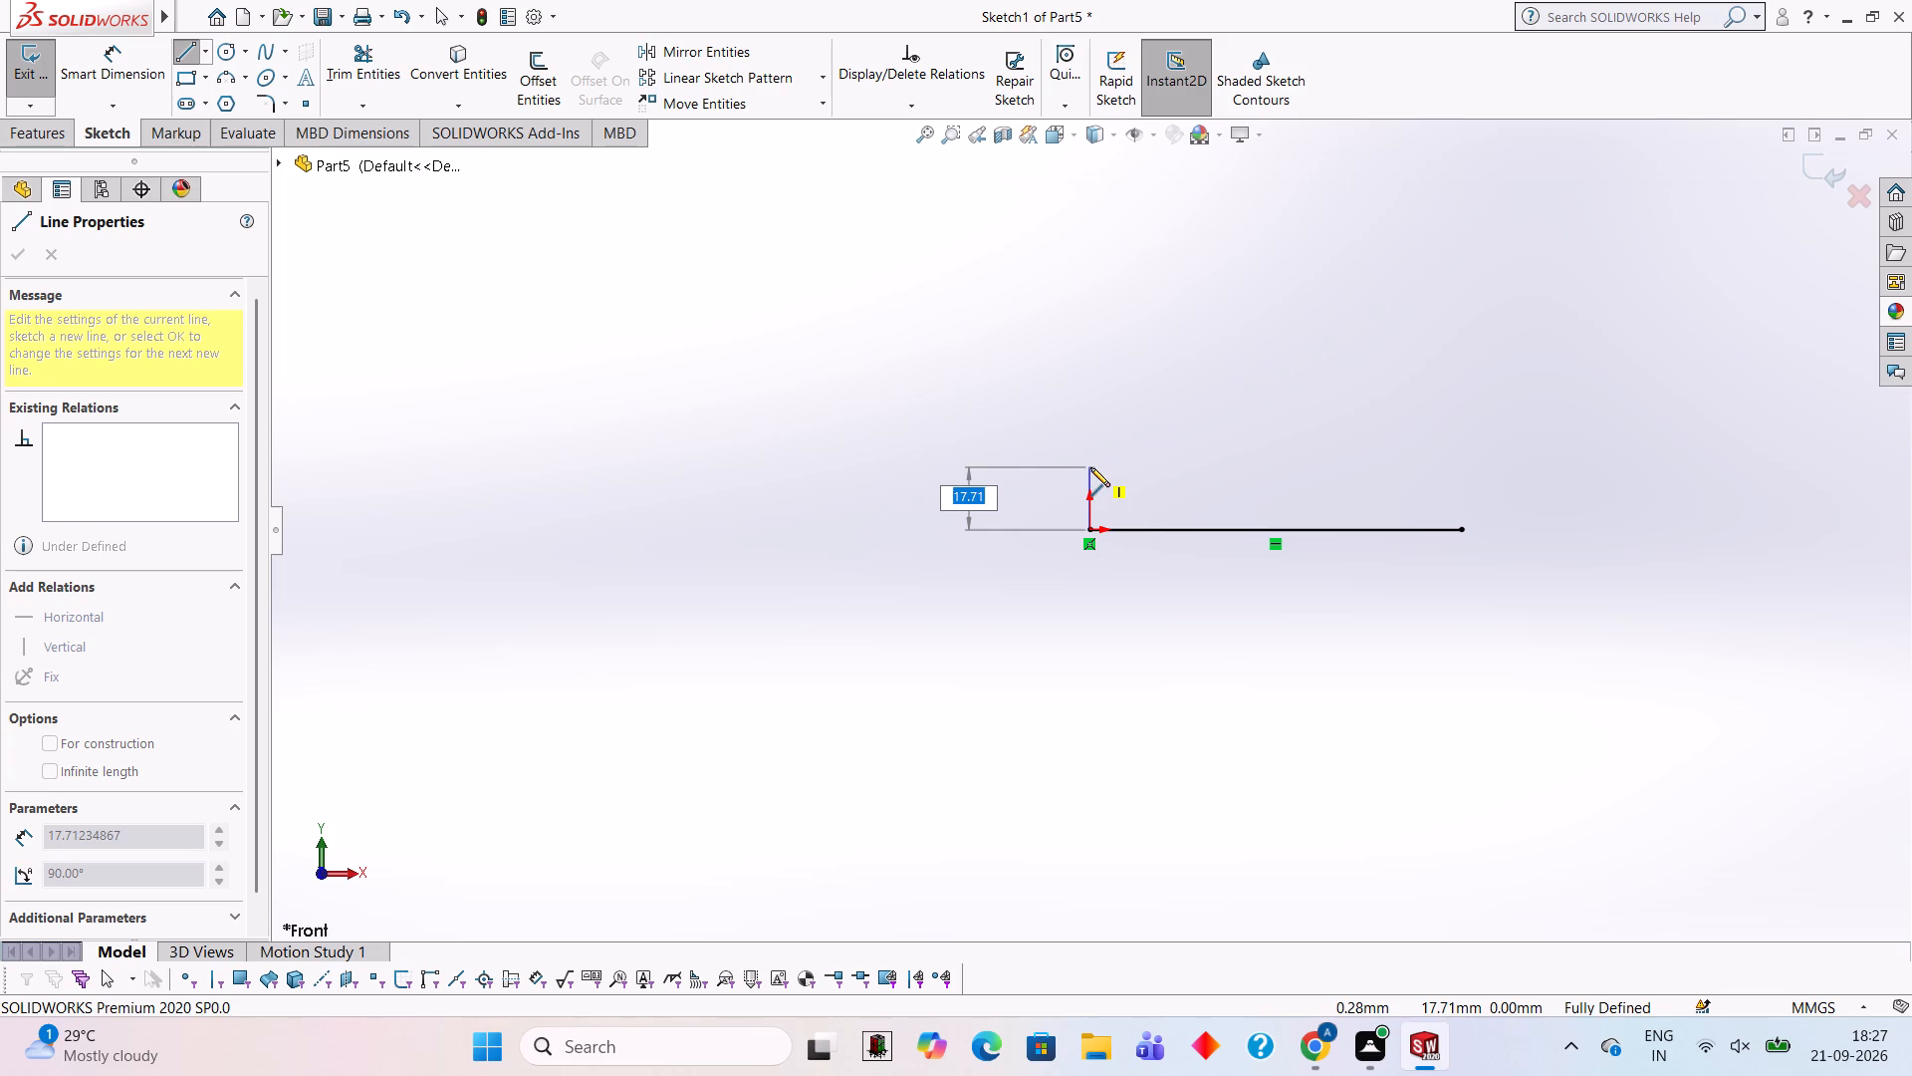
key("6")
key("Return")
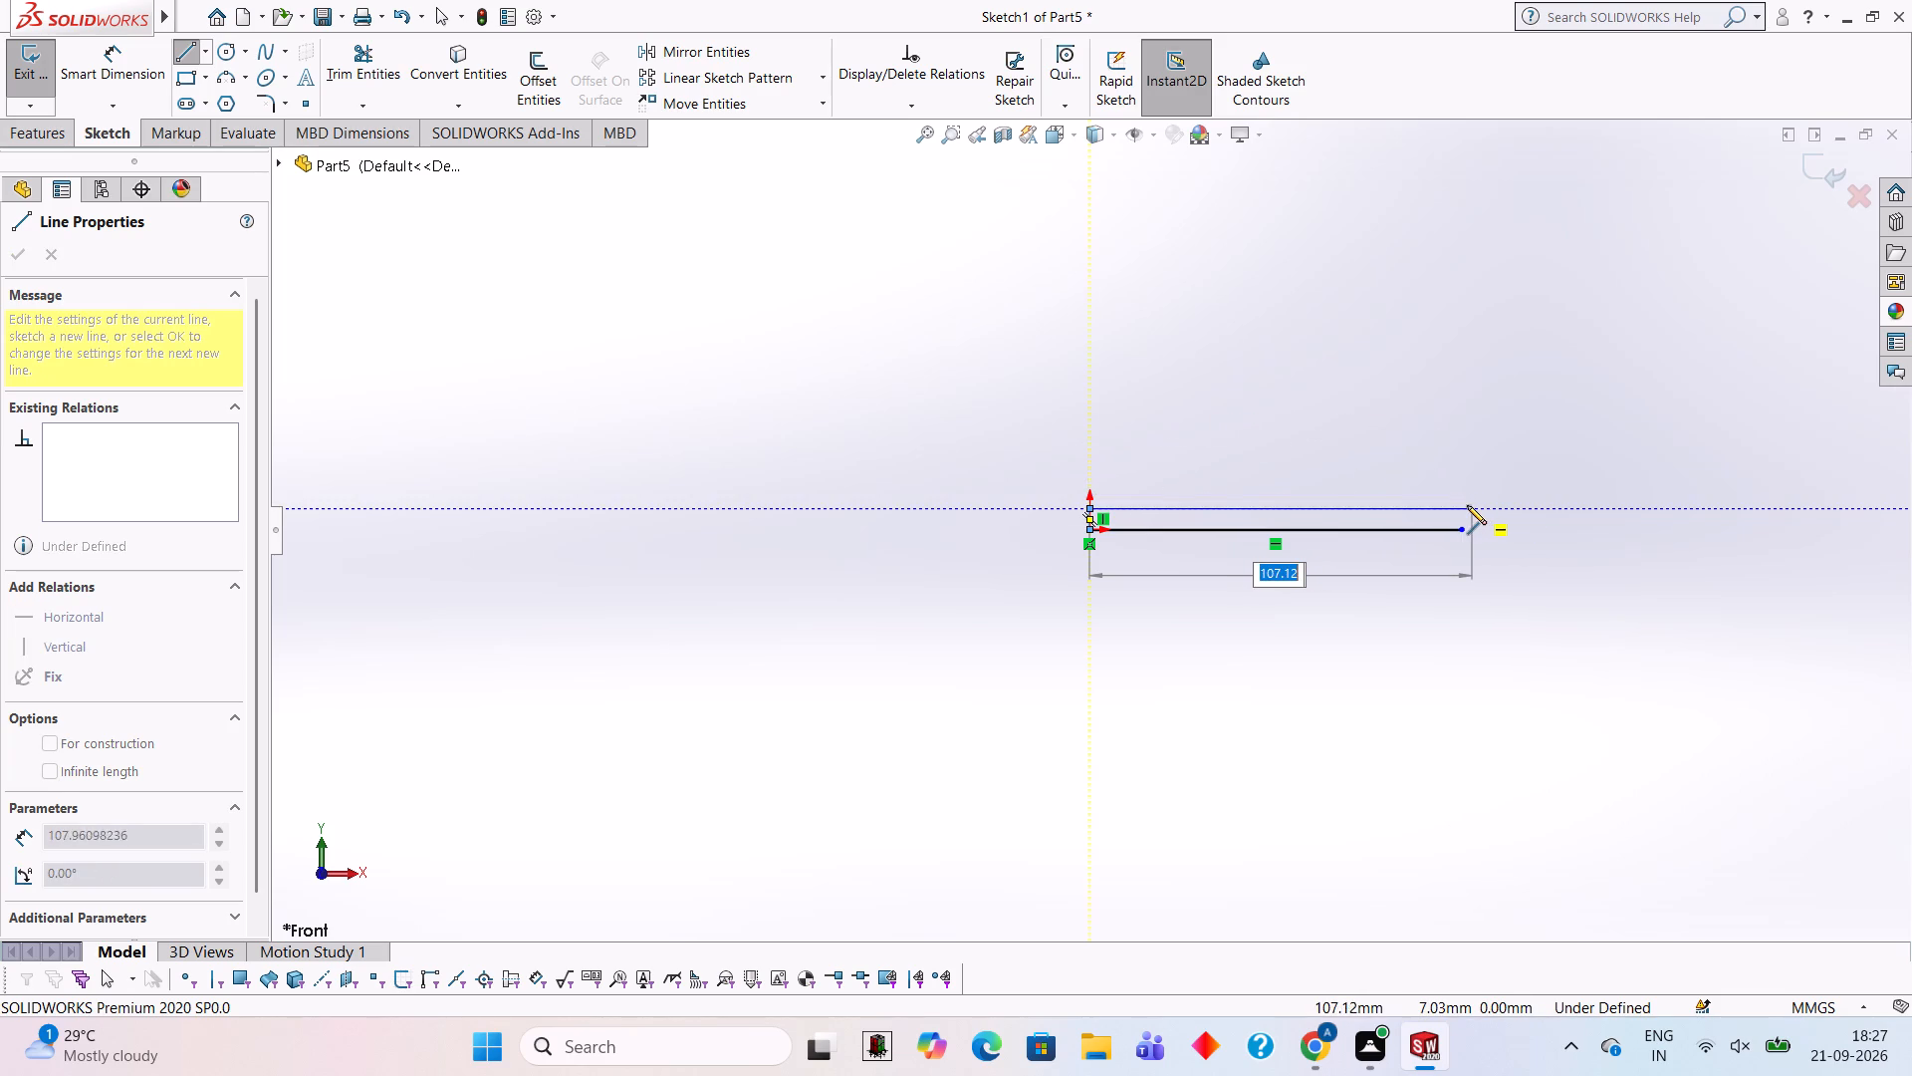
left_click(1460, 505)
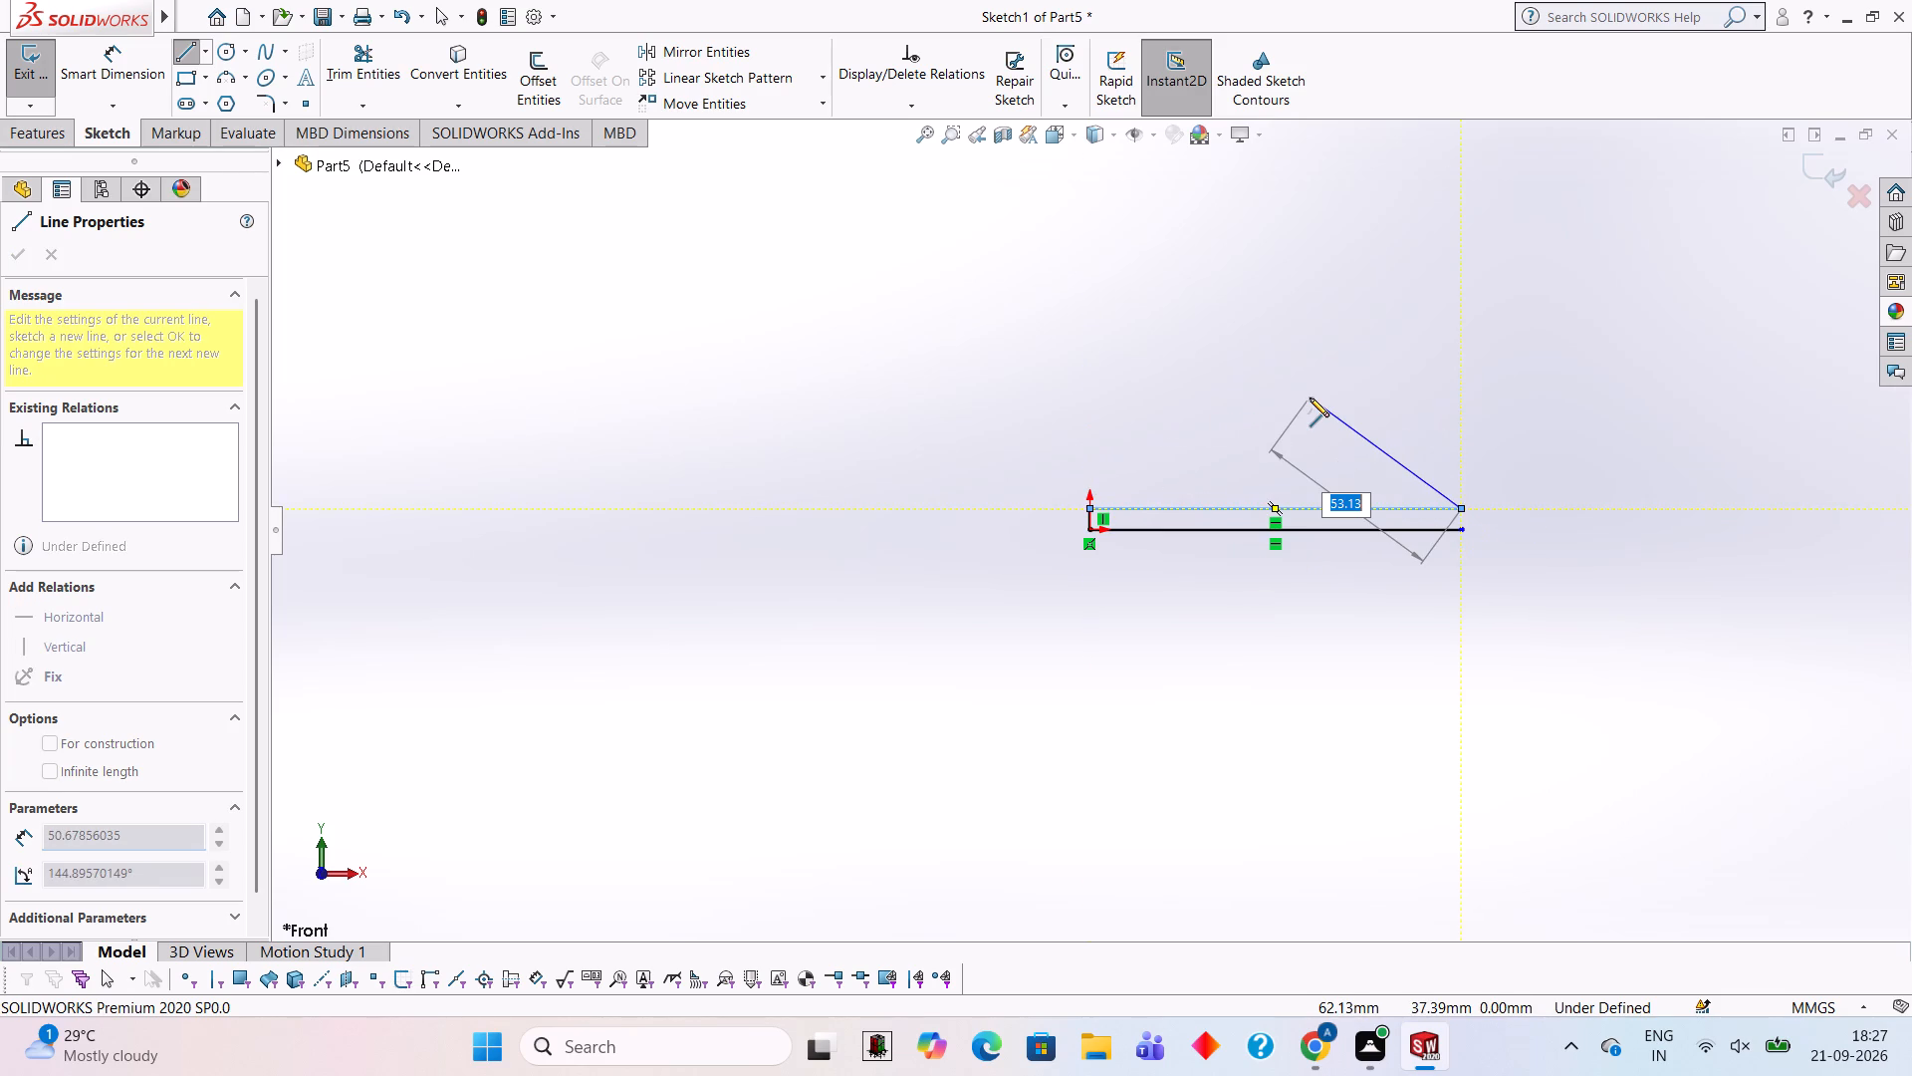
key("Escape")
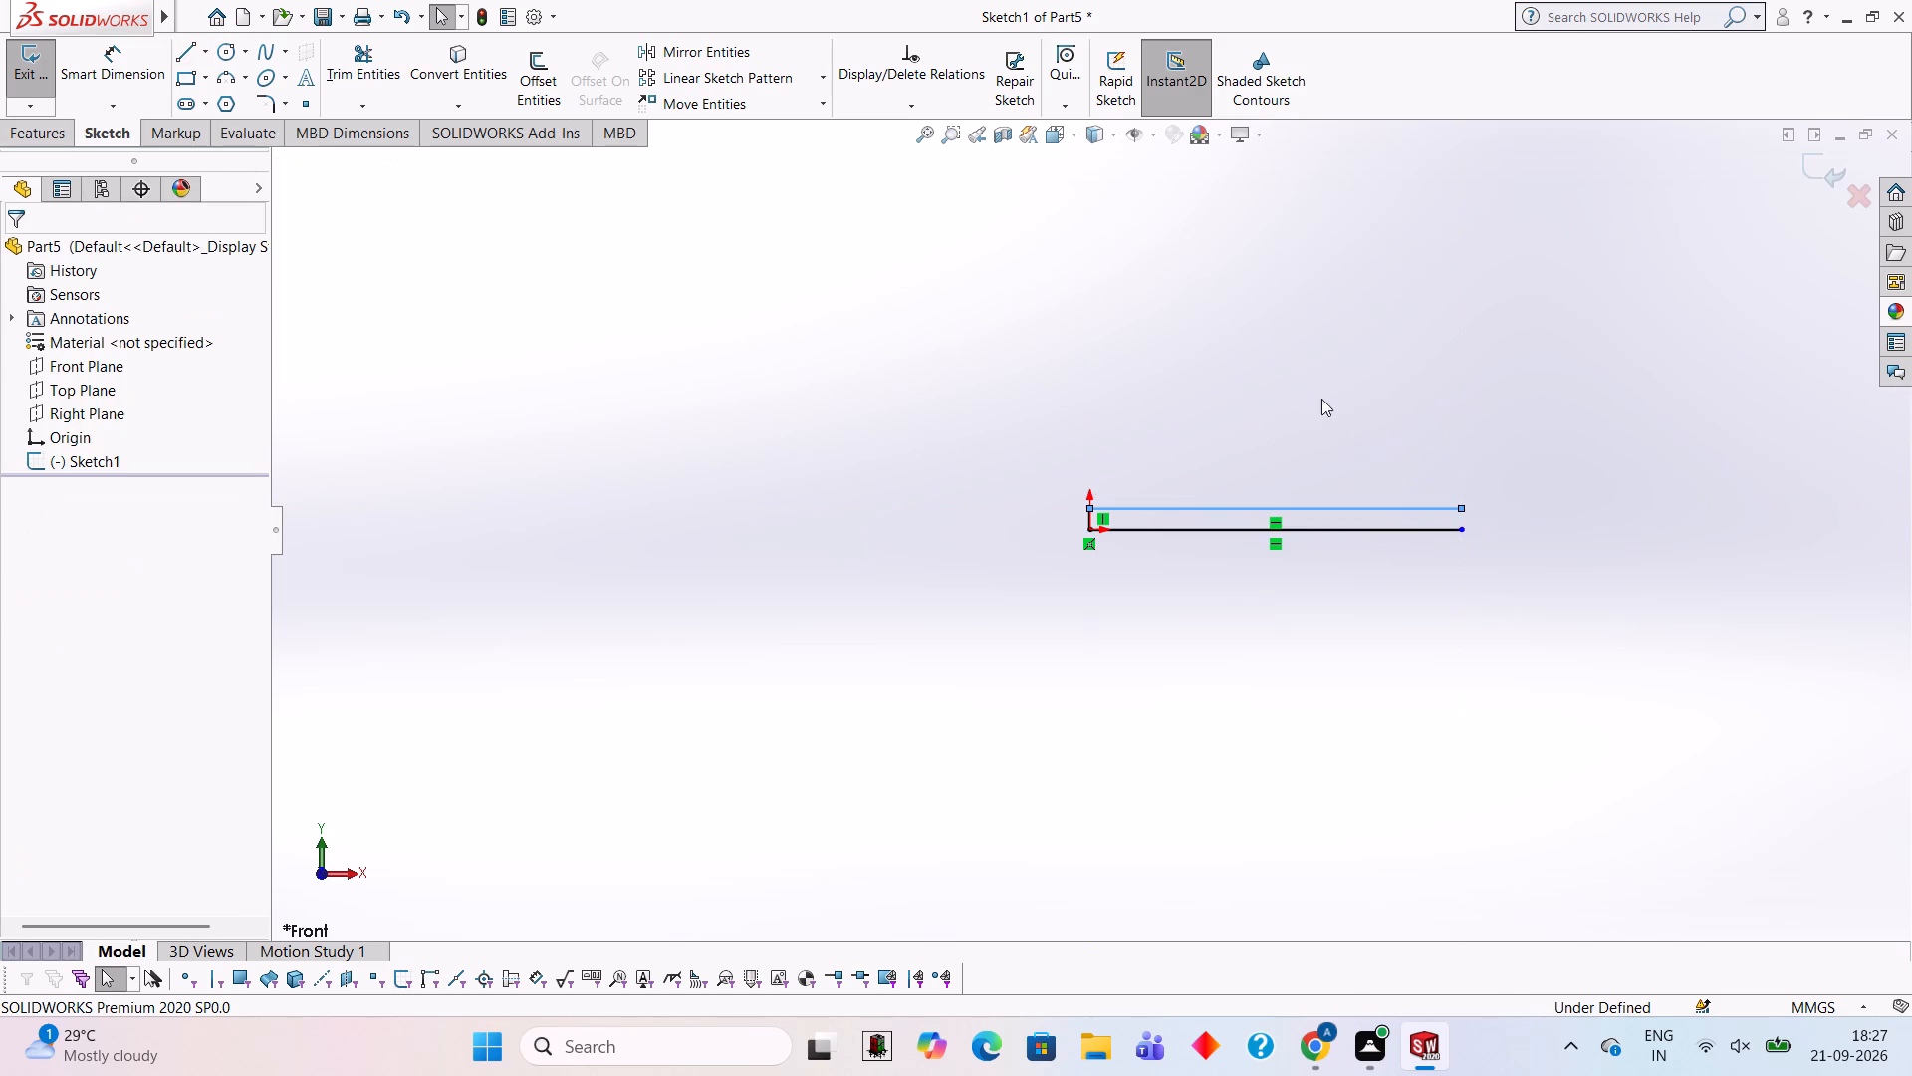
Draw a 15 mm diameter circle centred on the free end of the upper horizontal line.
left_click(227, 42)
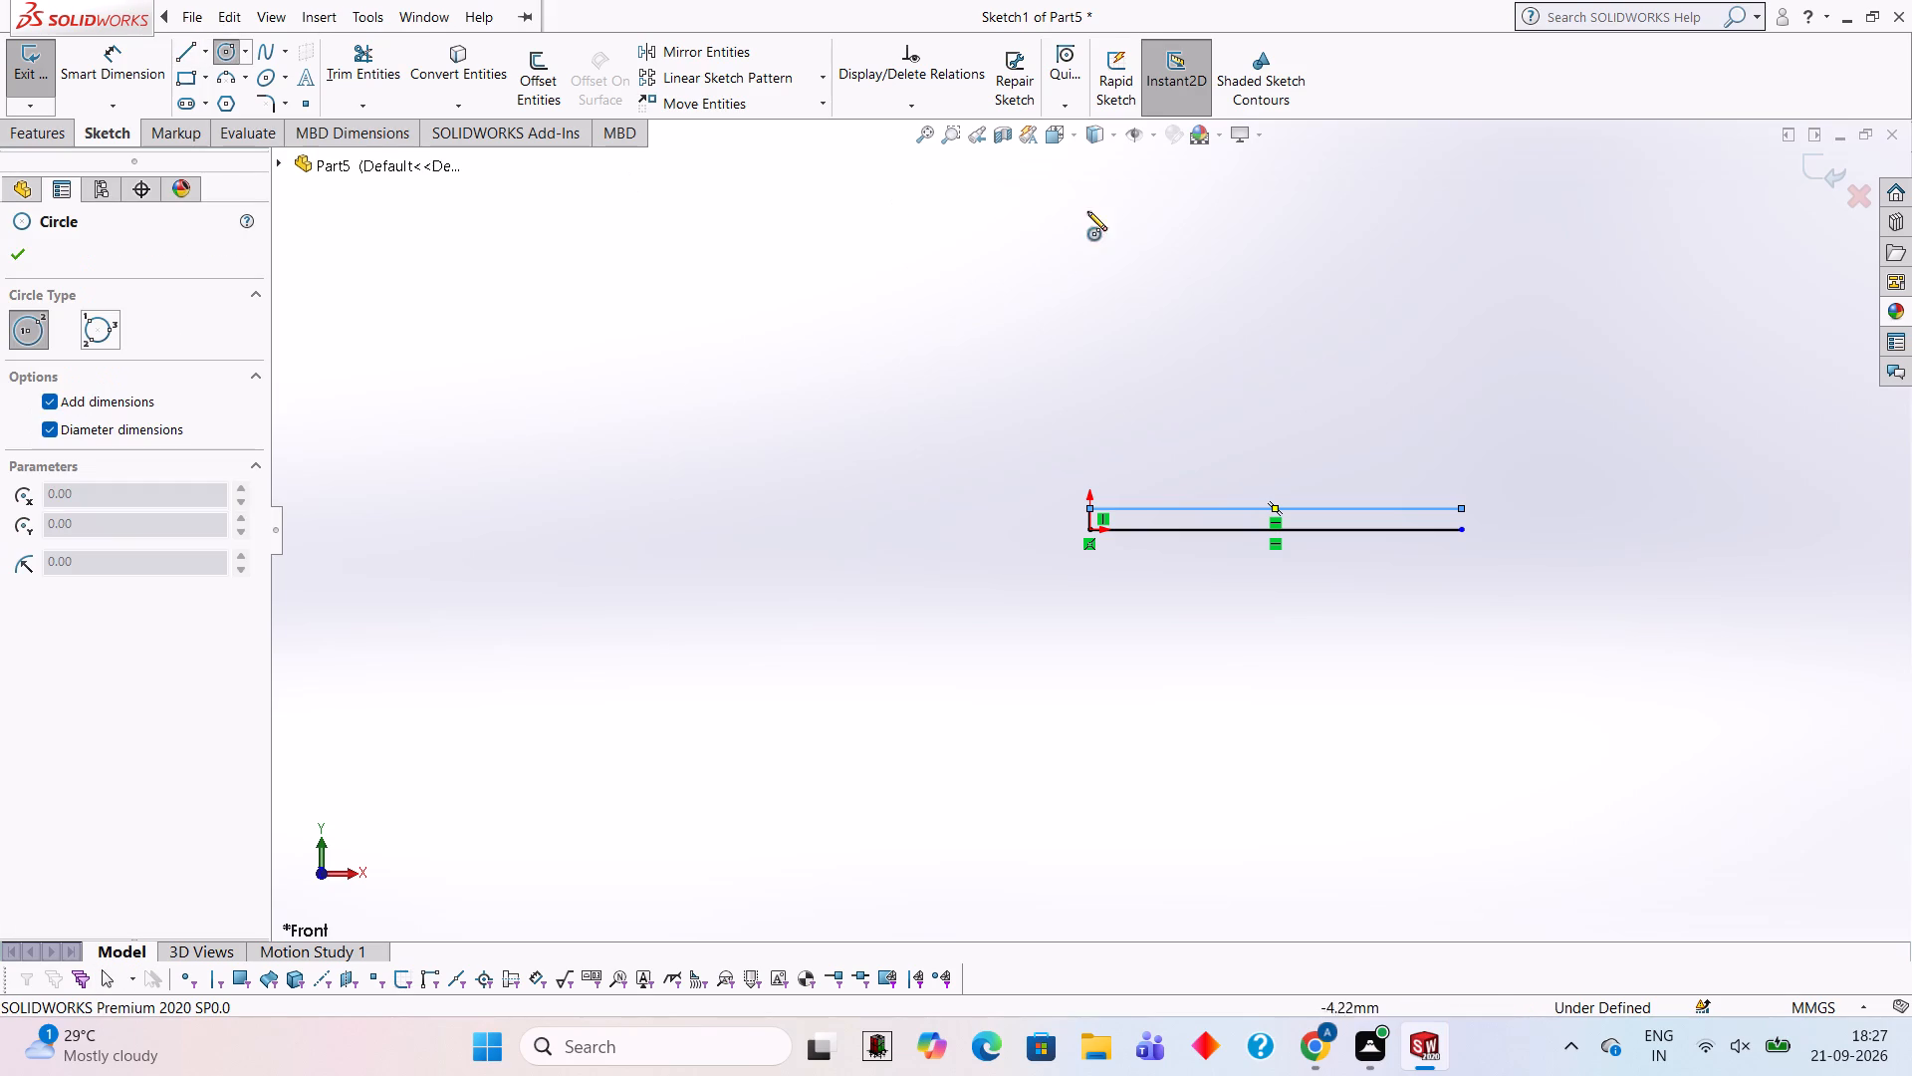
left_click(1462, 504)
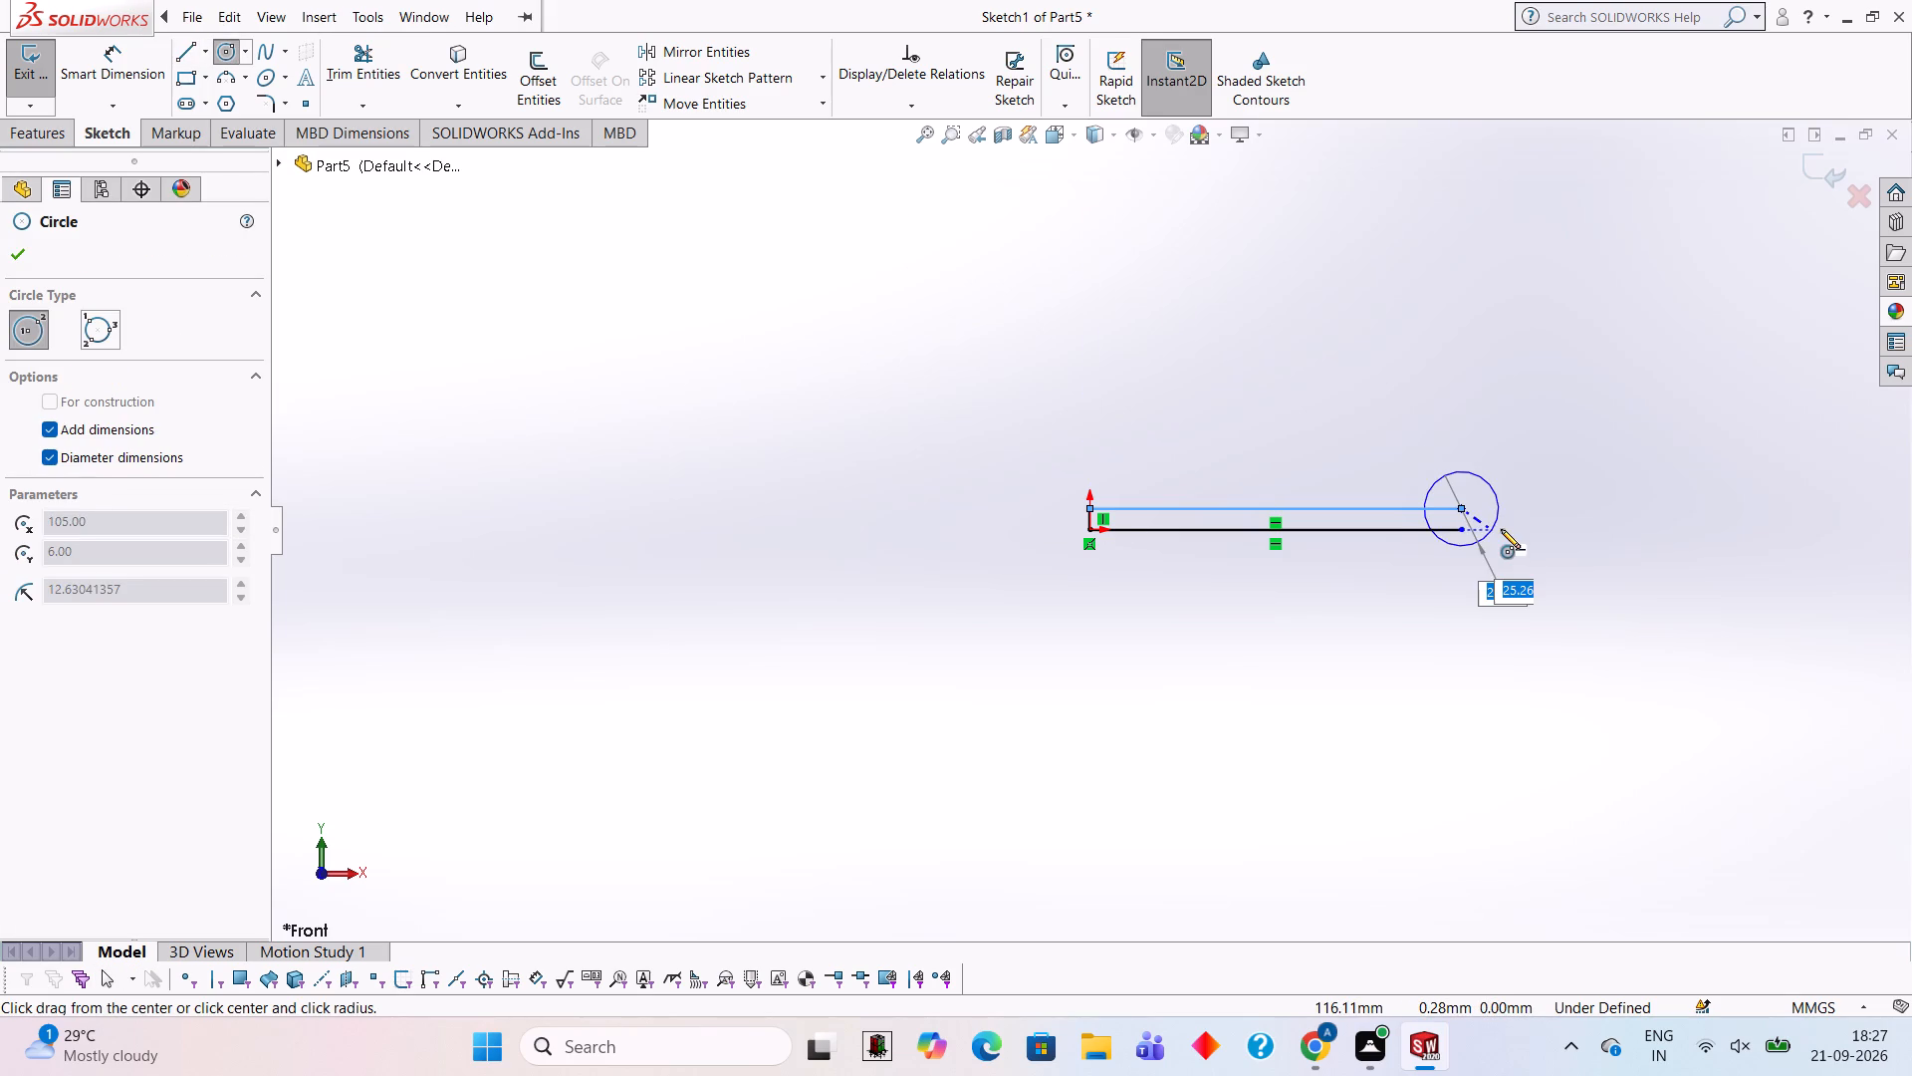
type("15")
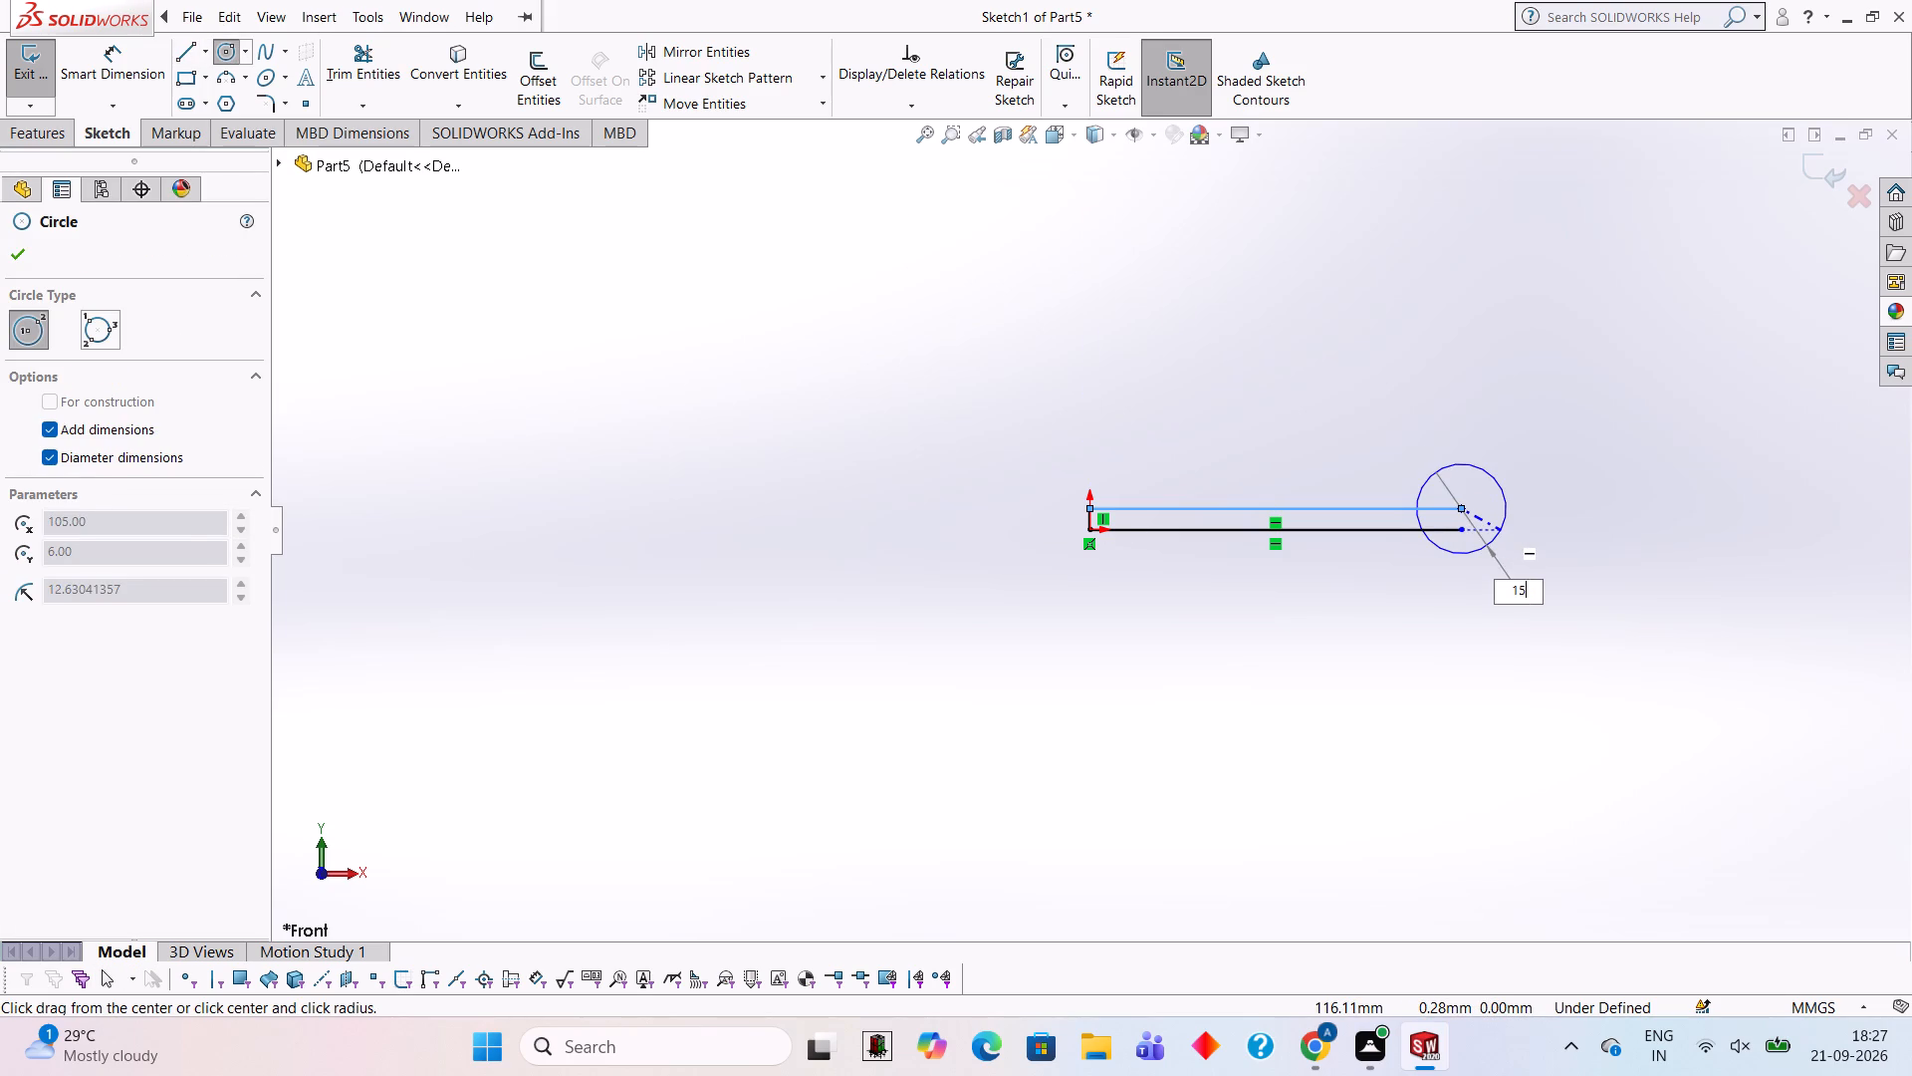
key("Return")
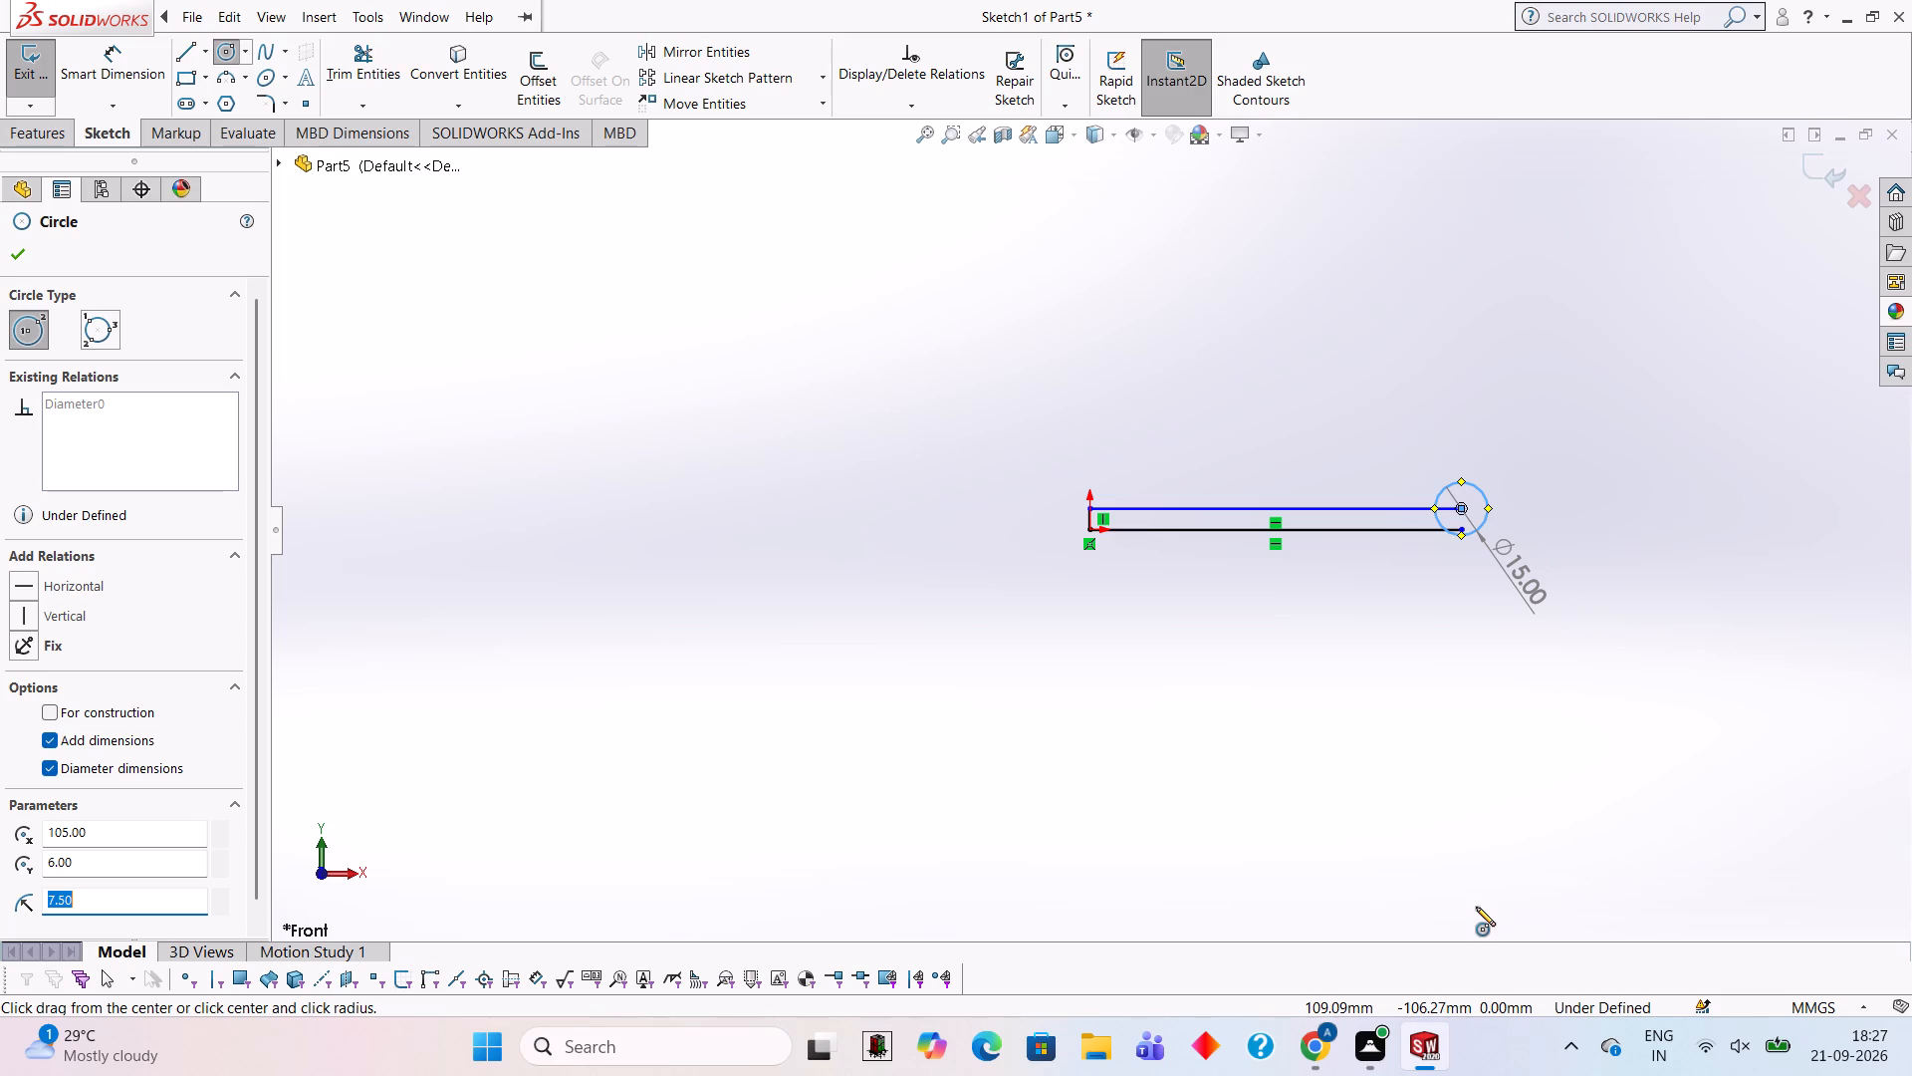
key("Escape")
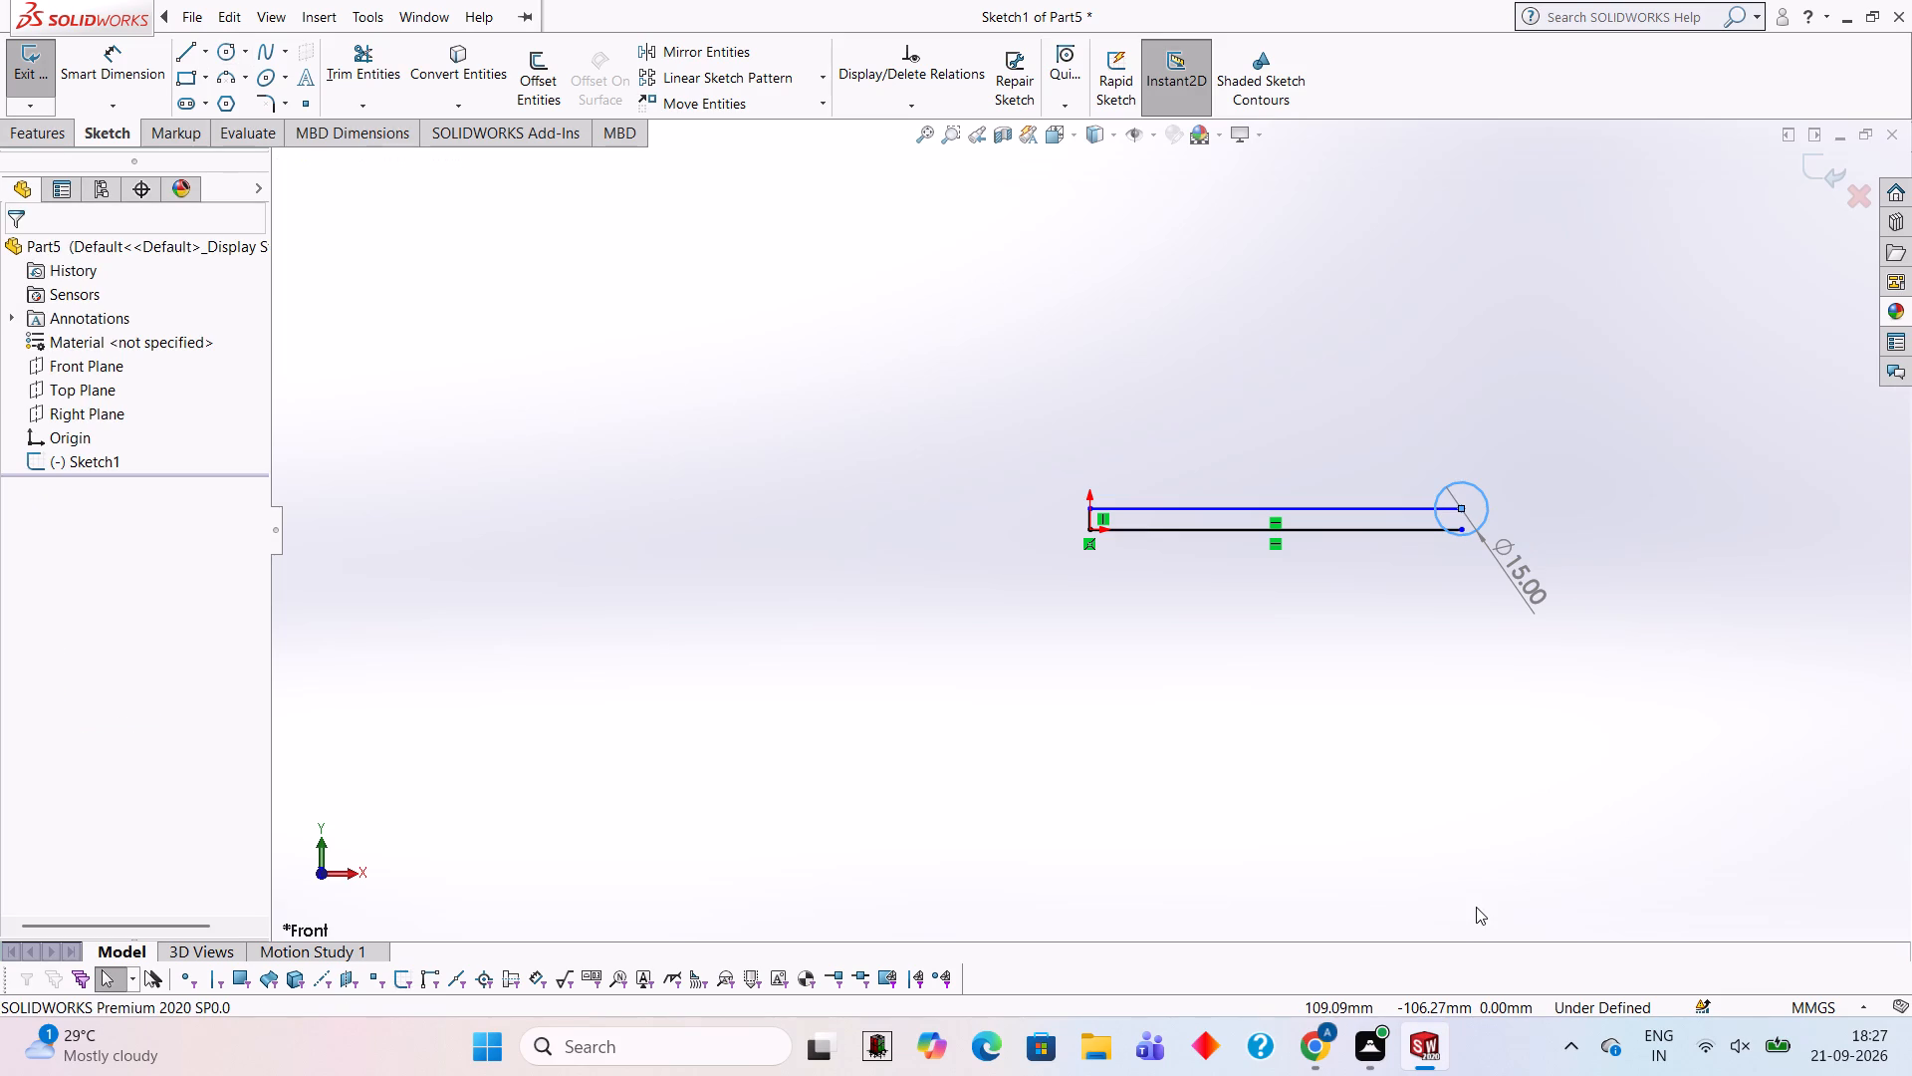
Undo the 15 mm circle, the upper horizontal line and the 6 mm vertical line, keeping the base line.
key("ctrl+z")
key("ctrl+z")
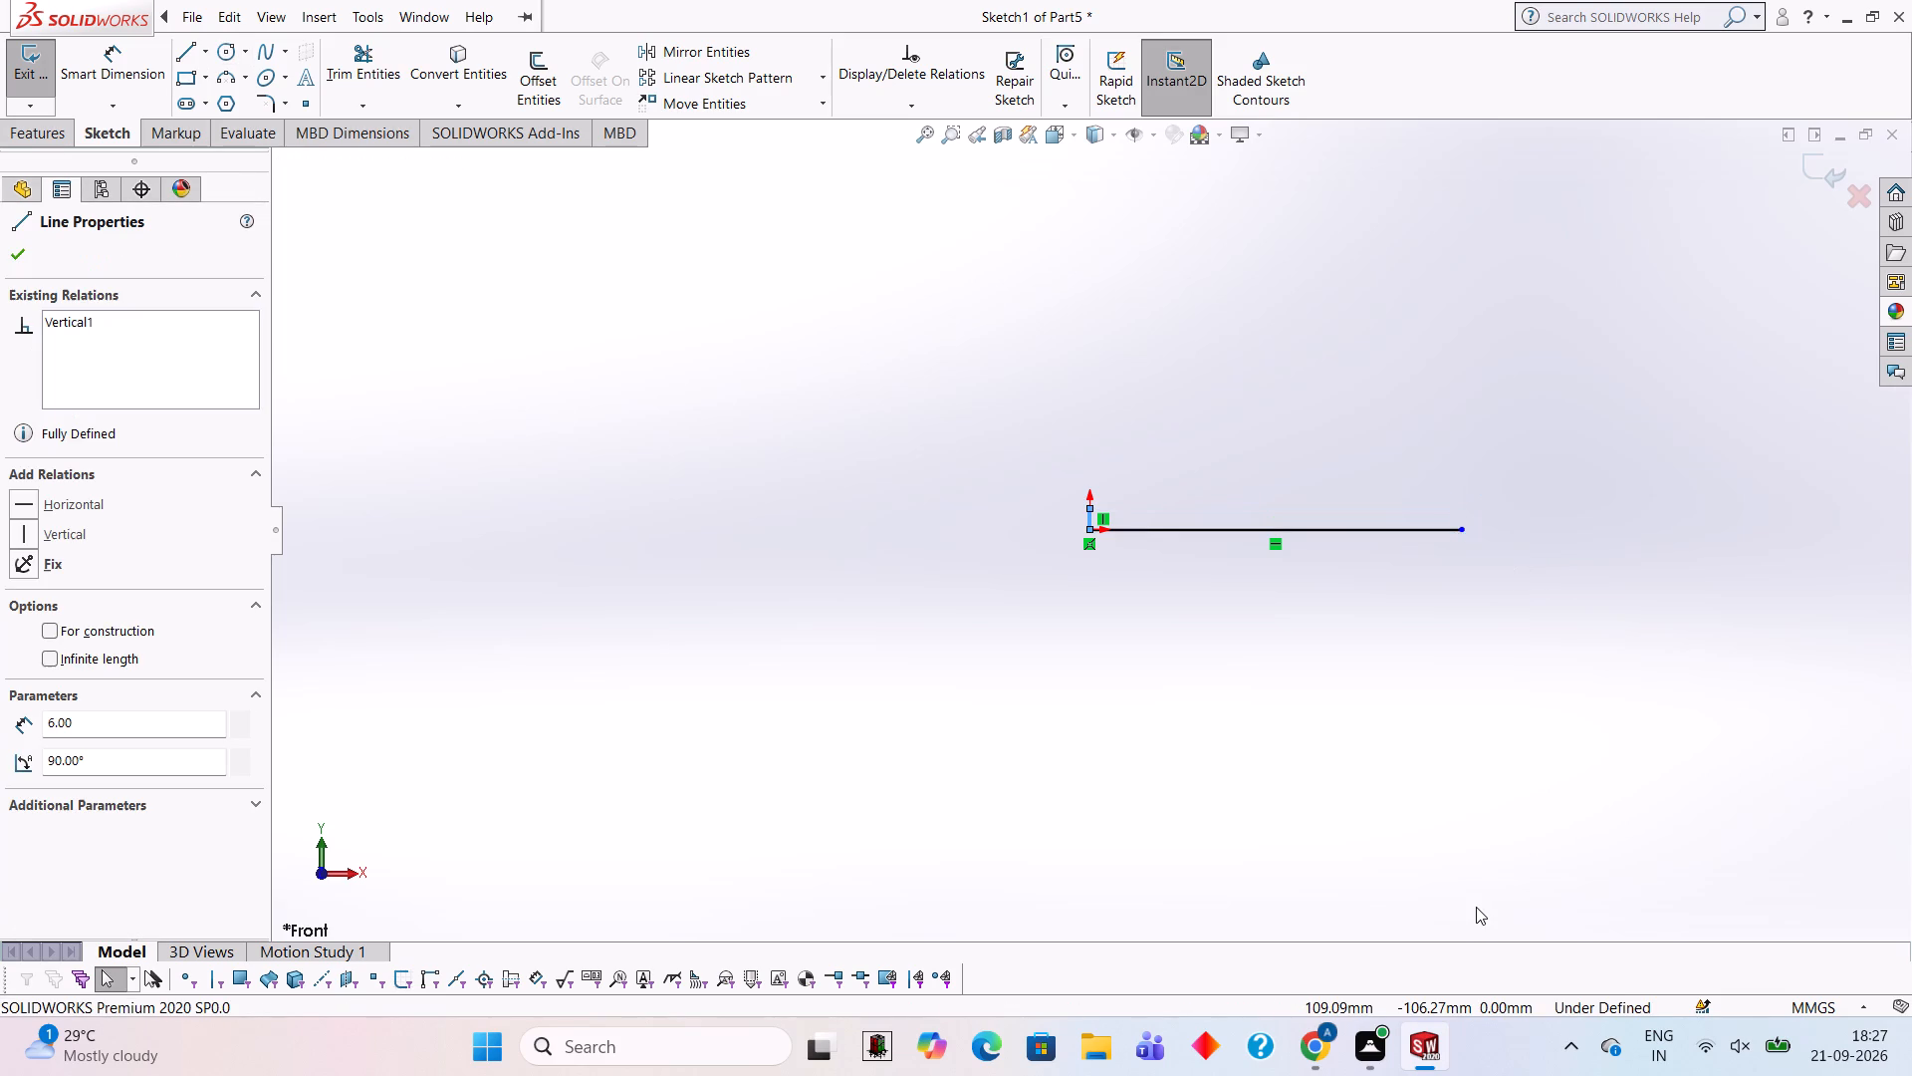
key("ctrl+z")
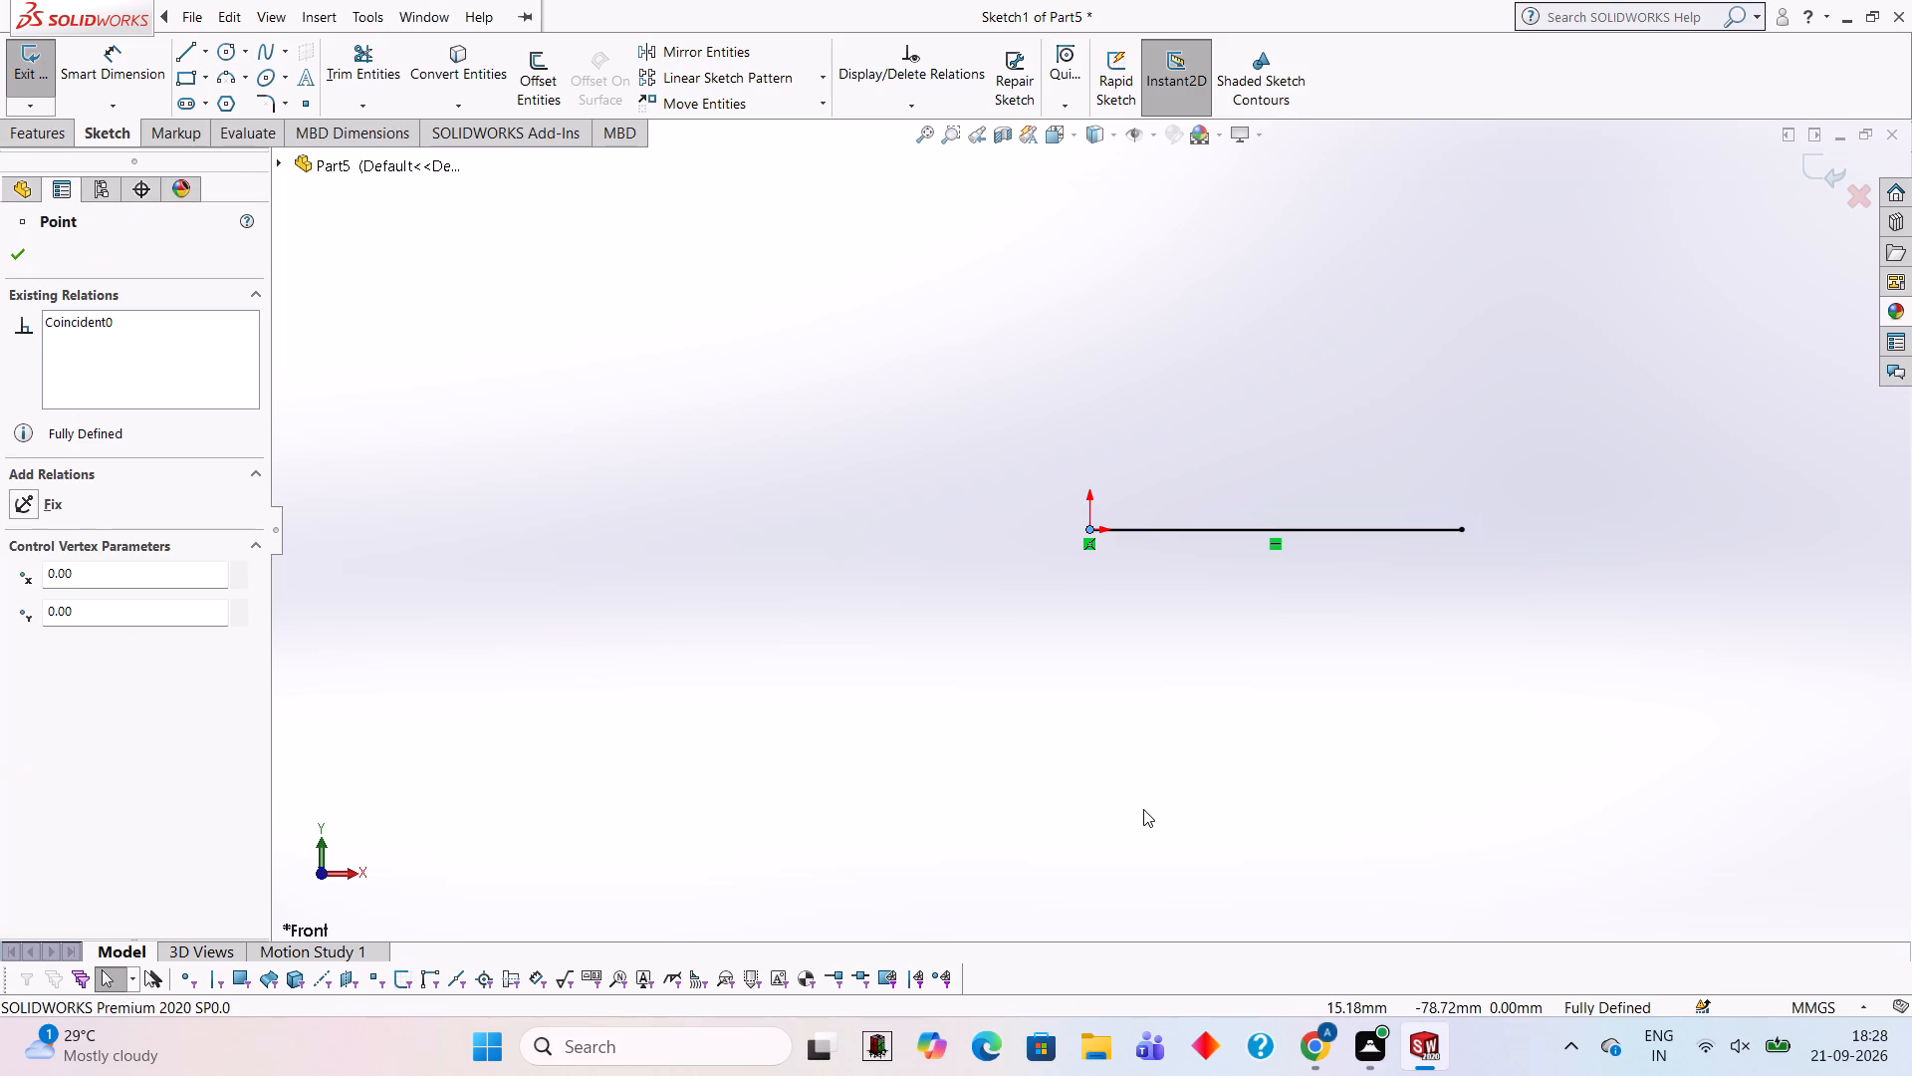
Draw connected lines from the origin: 7 mm vertically up and 105 mm horizontally, parallel to the base line.
left_click(198, 51)
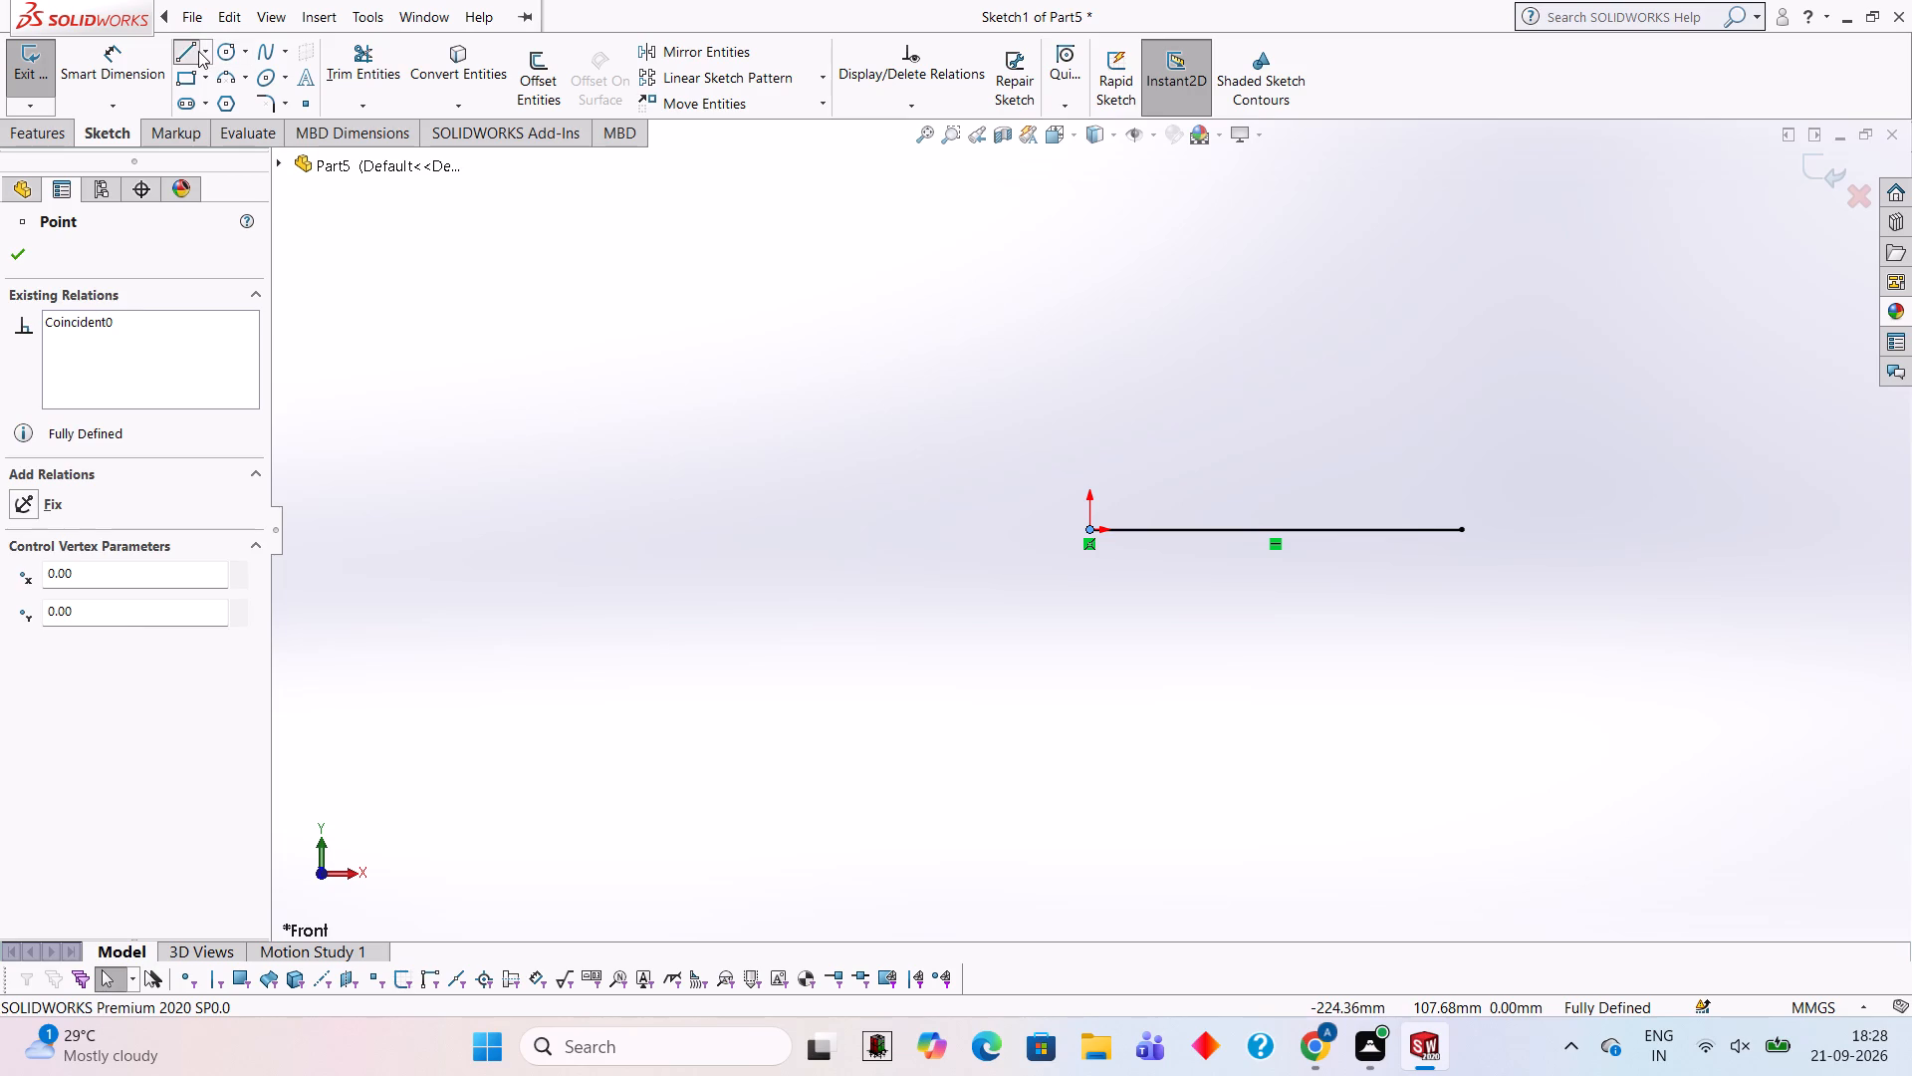
left_click(1086, 525)
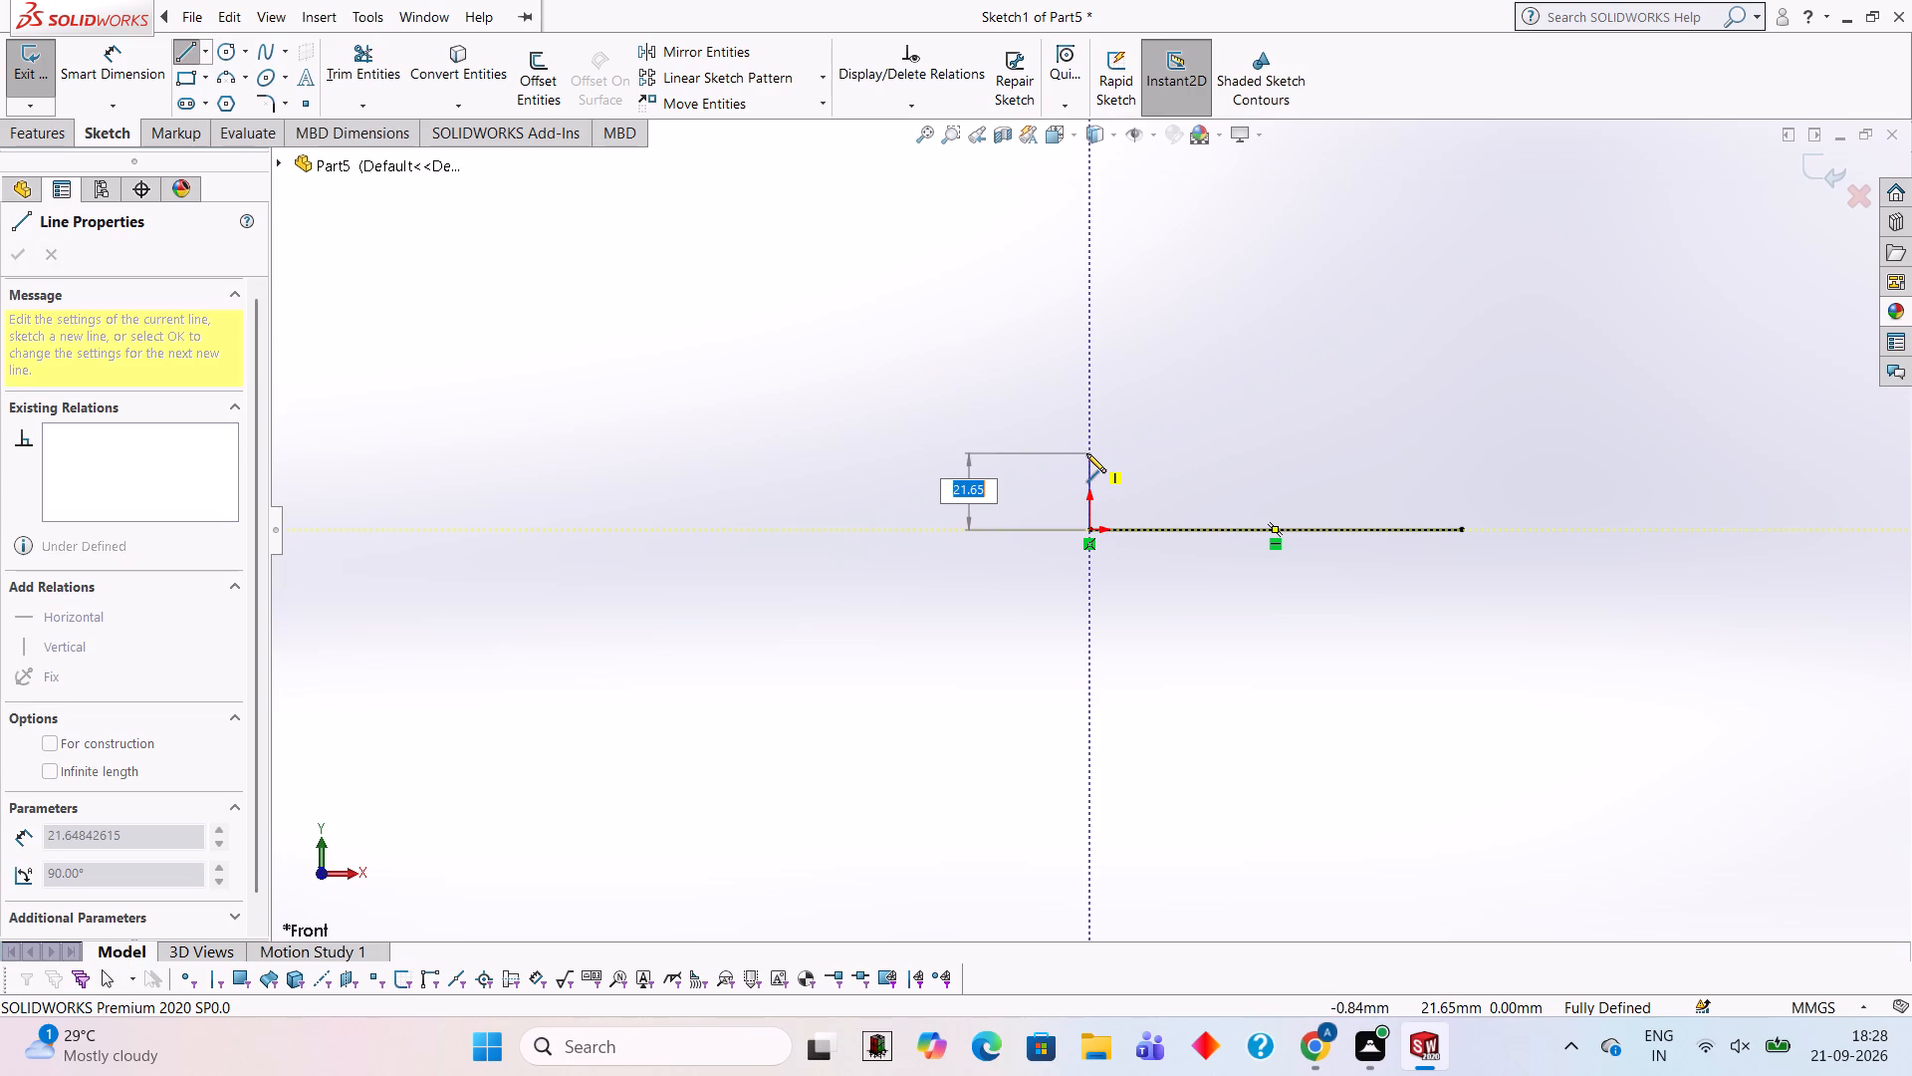
key("7")
key("Return")
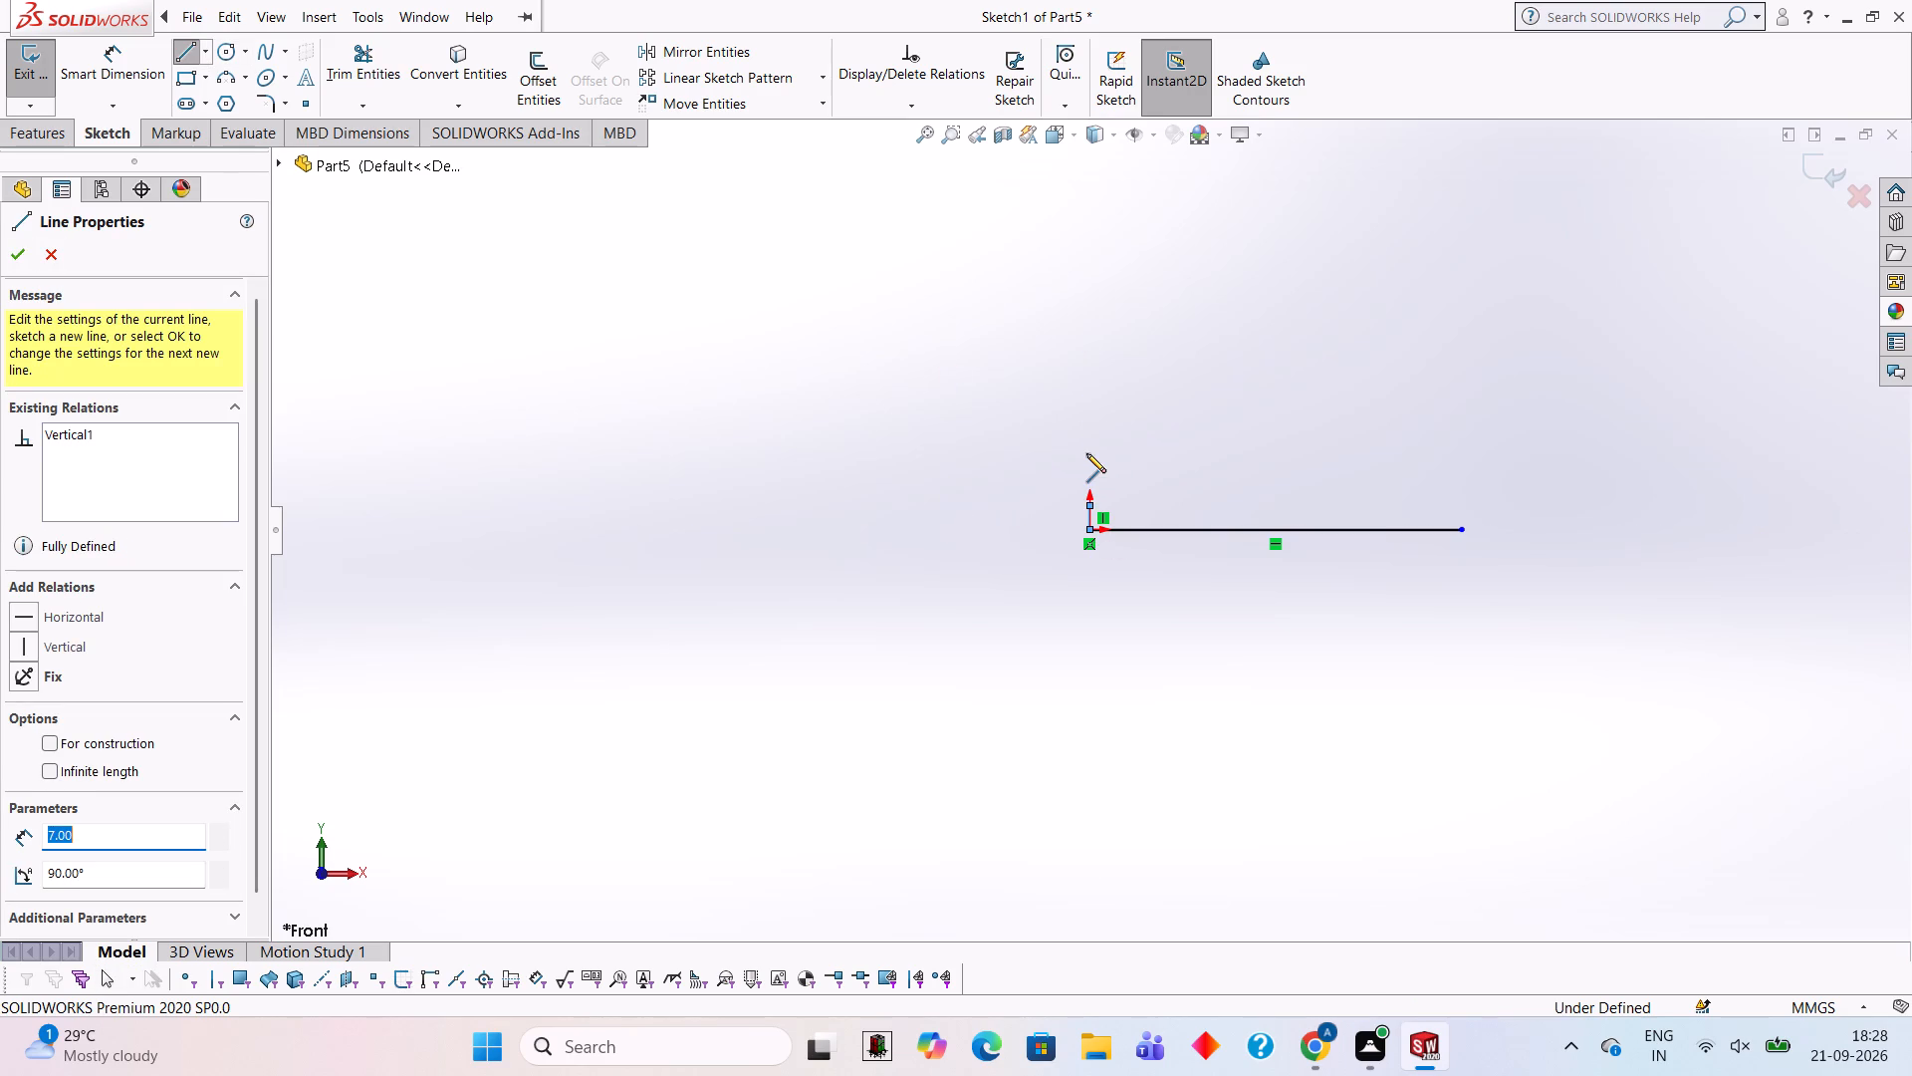
left_click(1466, 500)
key("Escape")
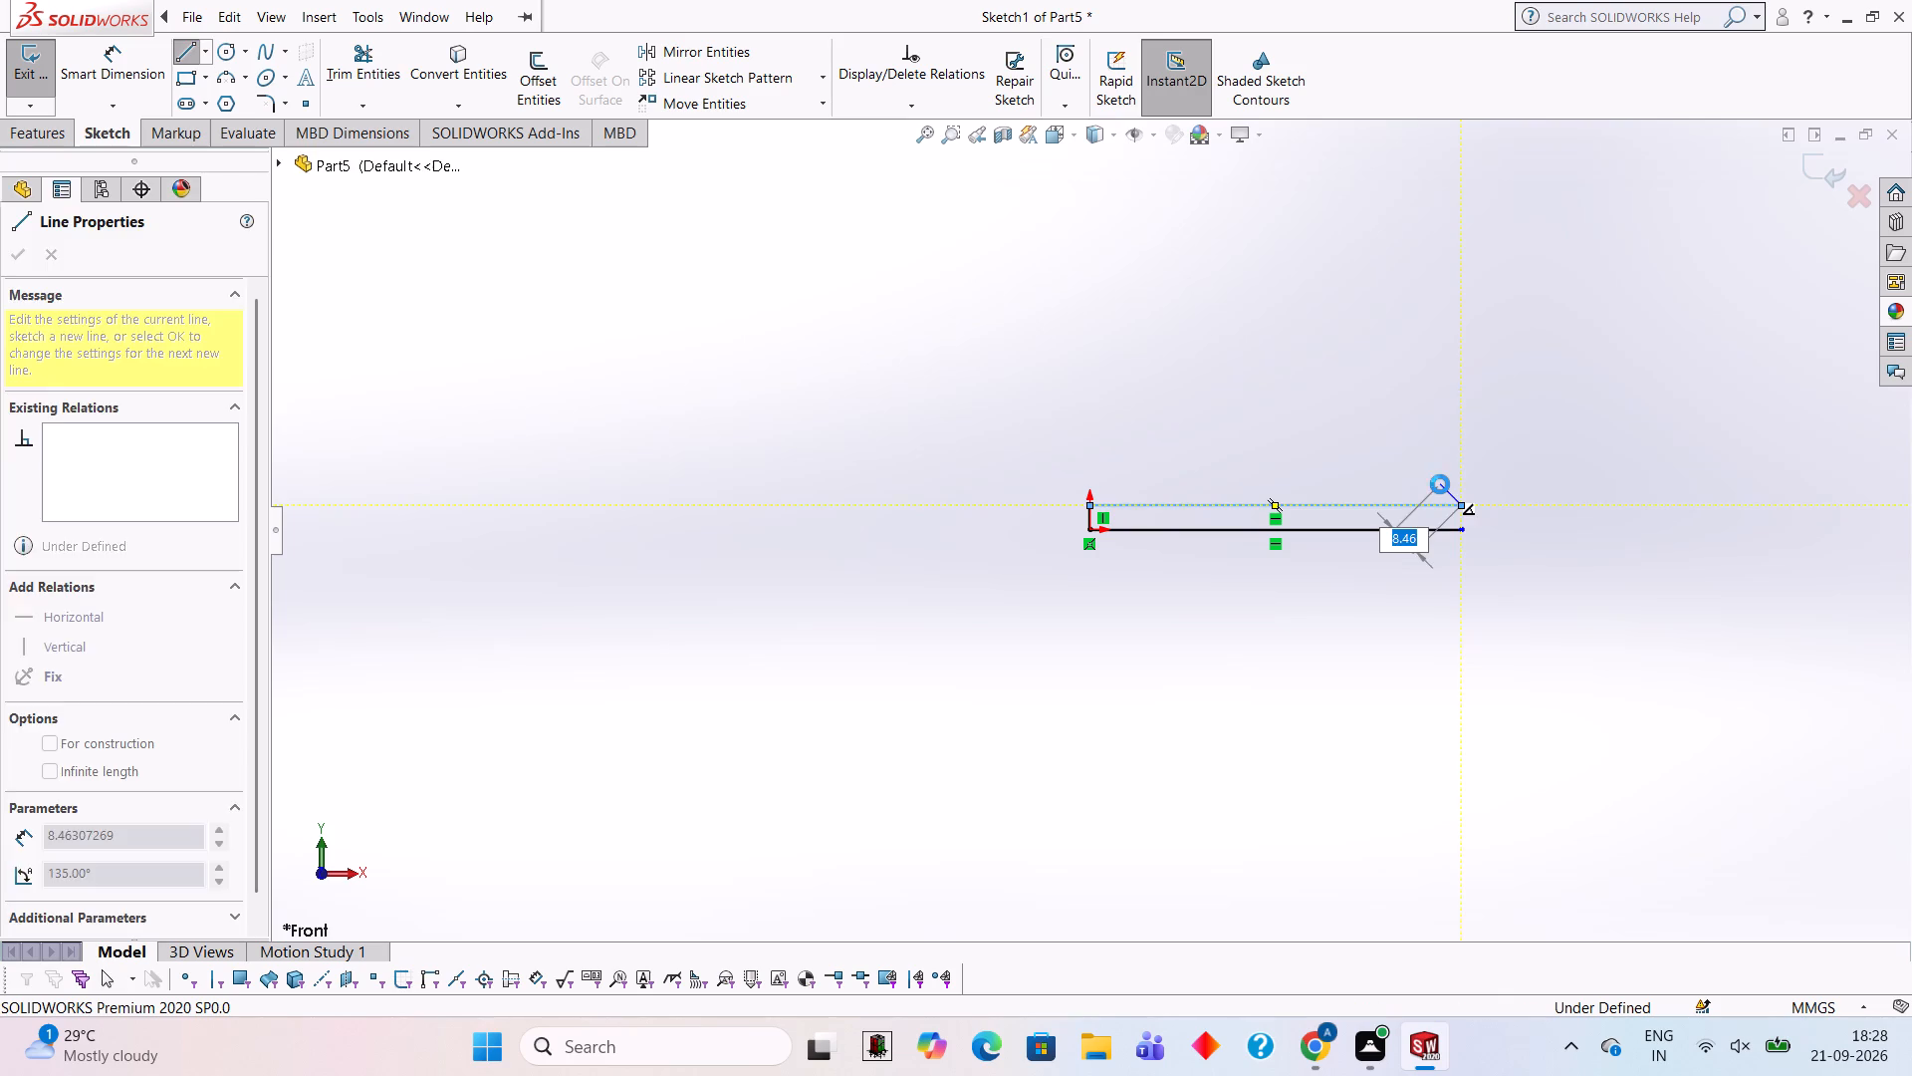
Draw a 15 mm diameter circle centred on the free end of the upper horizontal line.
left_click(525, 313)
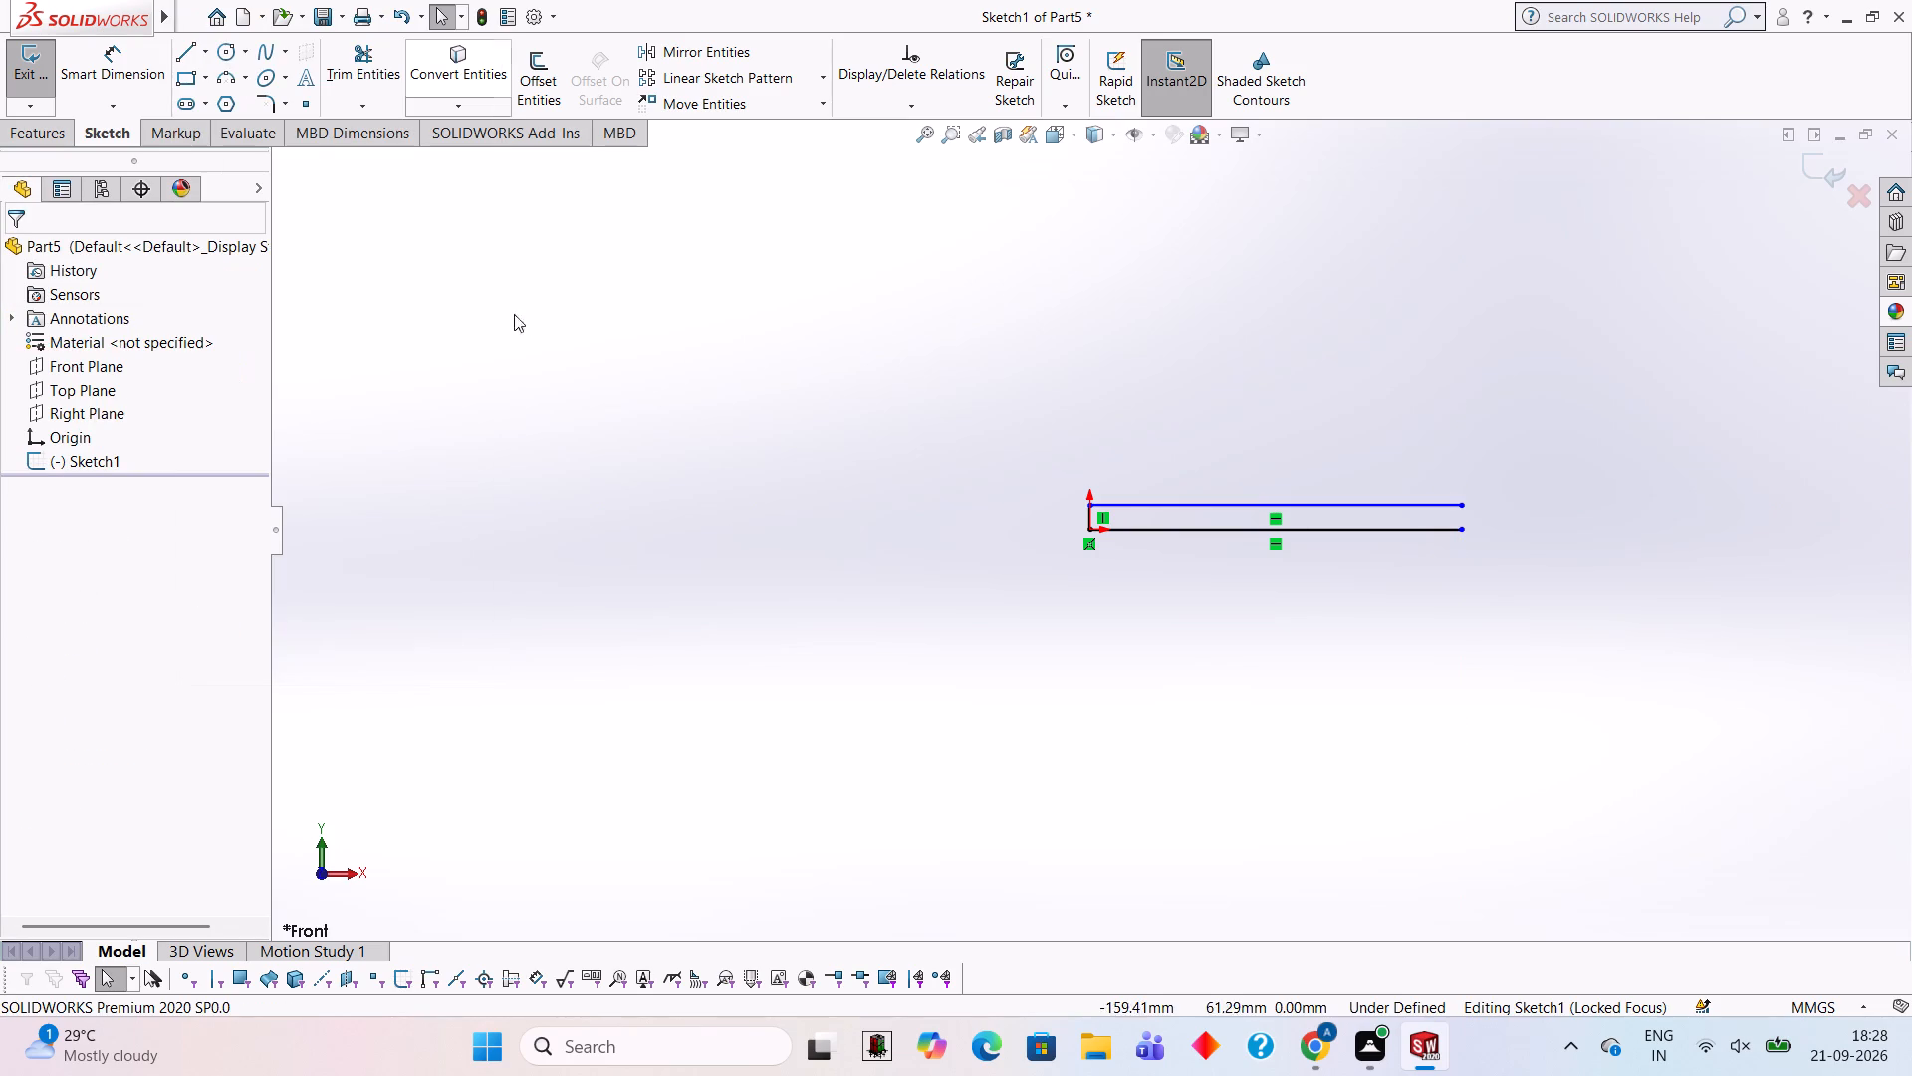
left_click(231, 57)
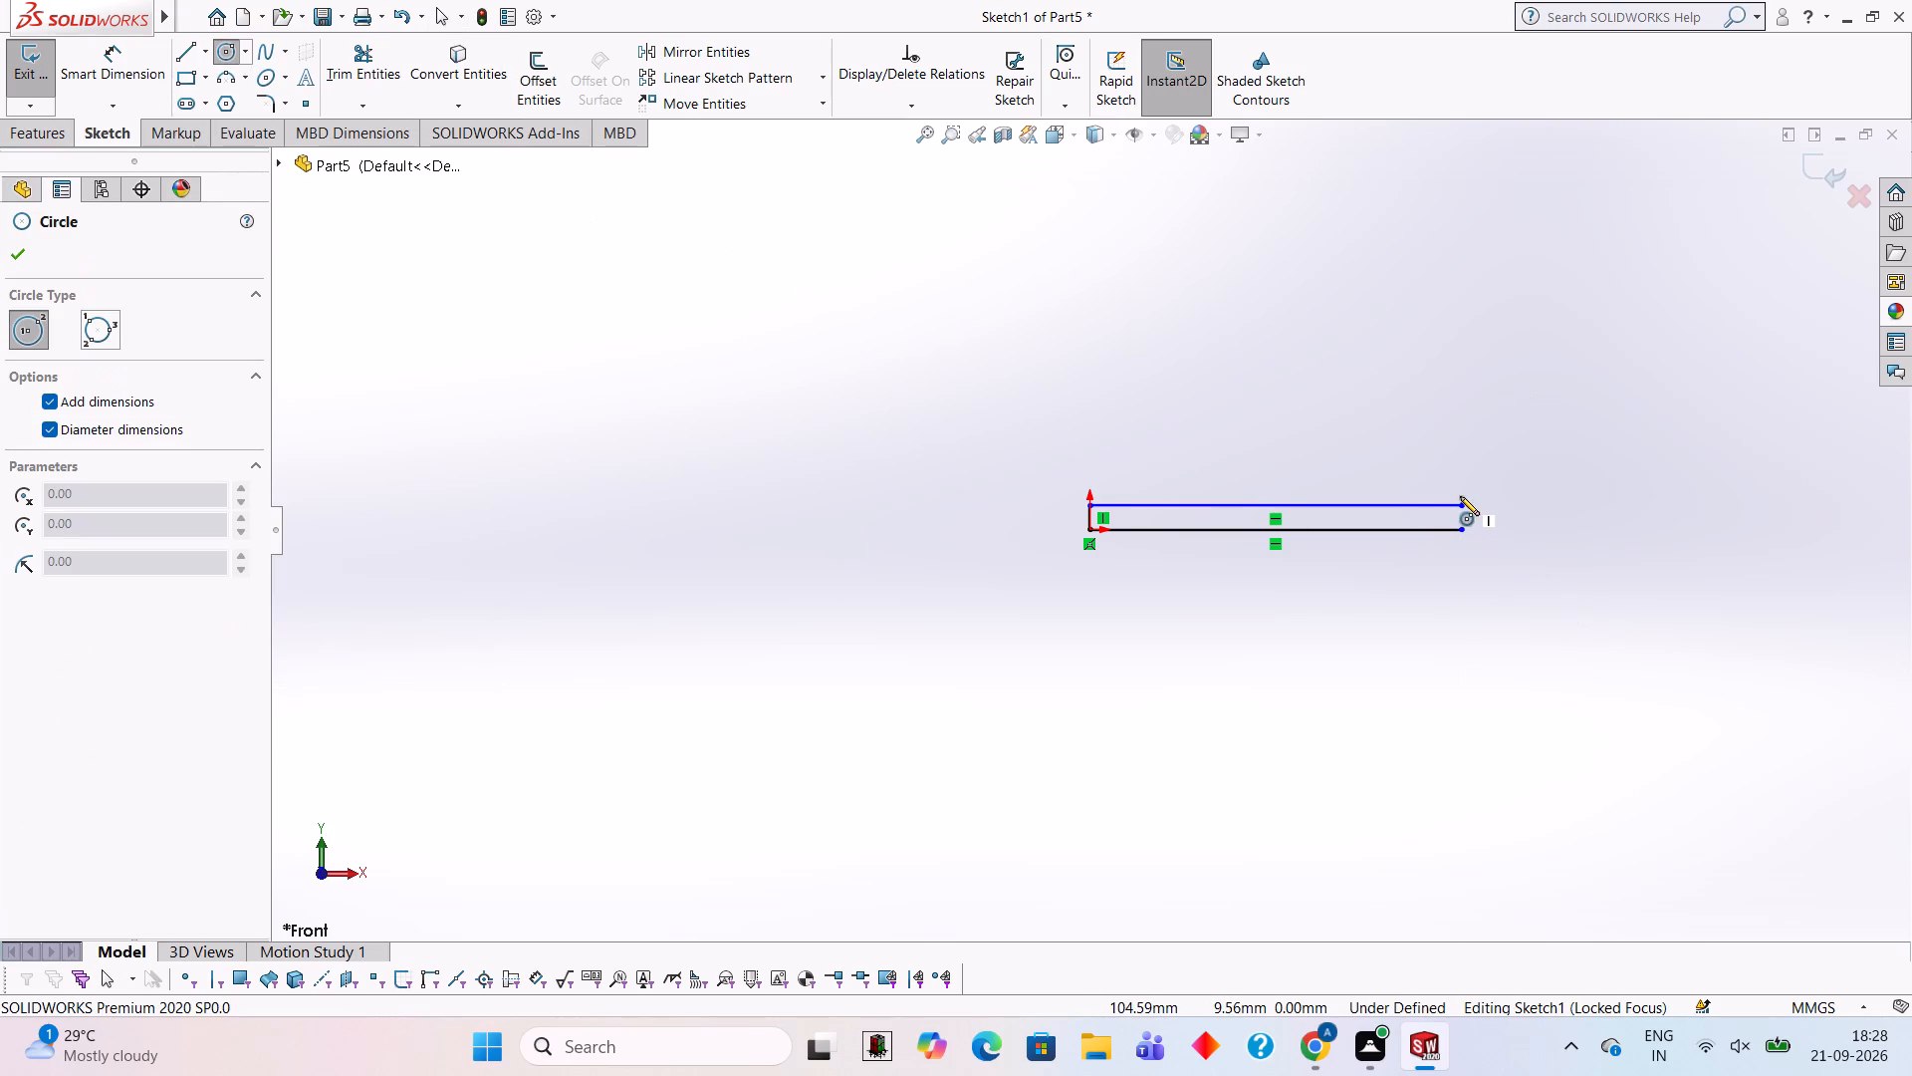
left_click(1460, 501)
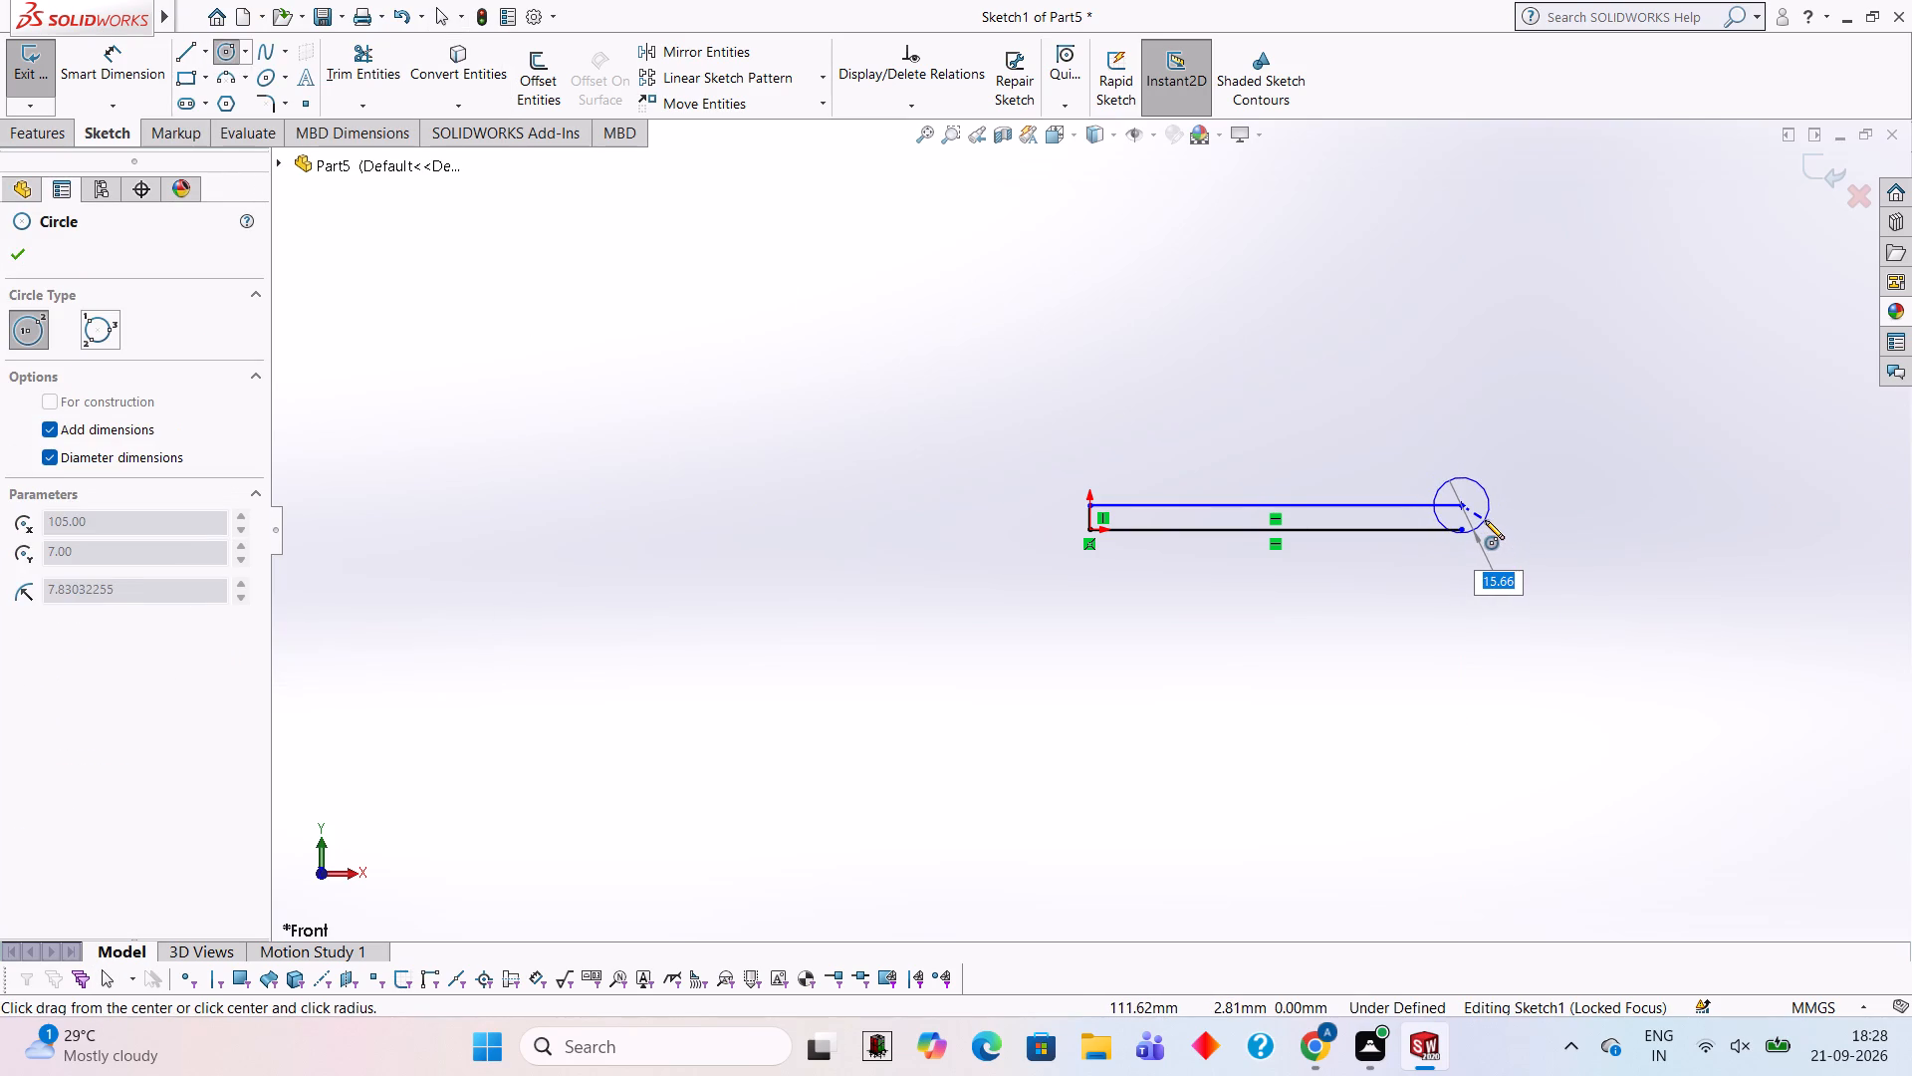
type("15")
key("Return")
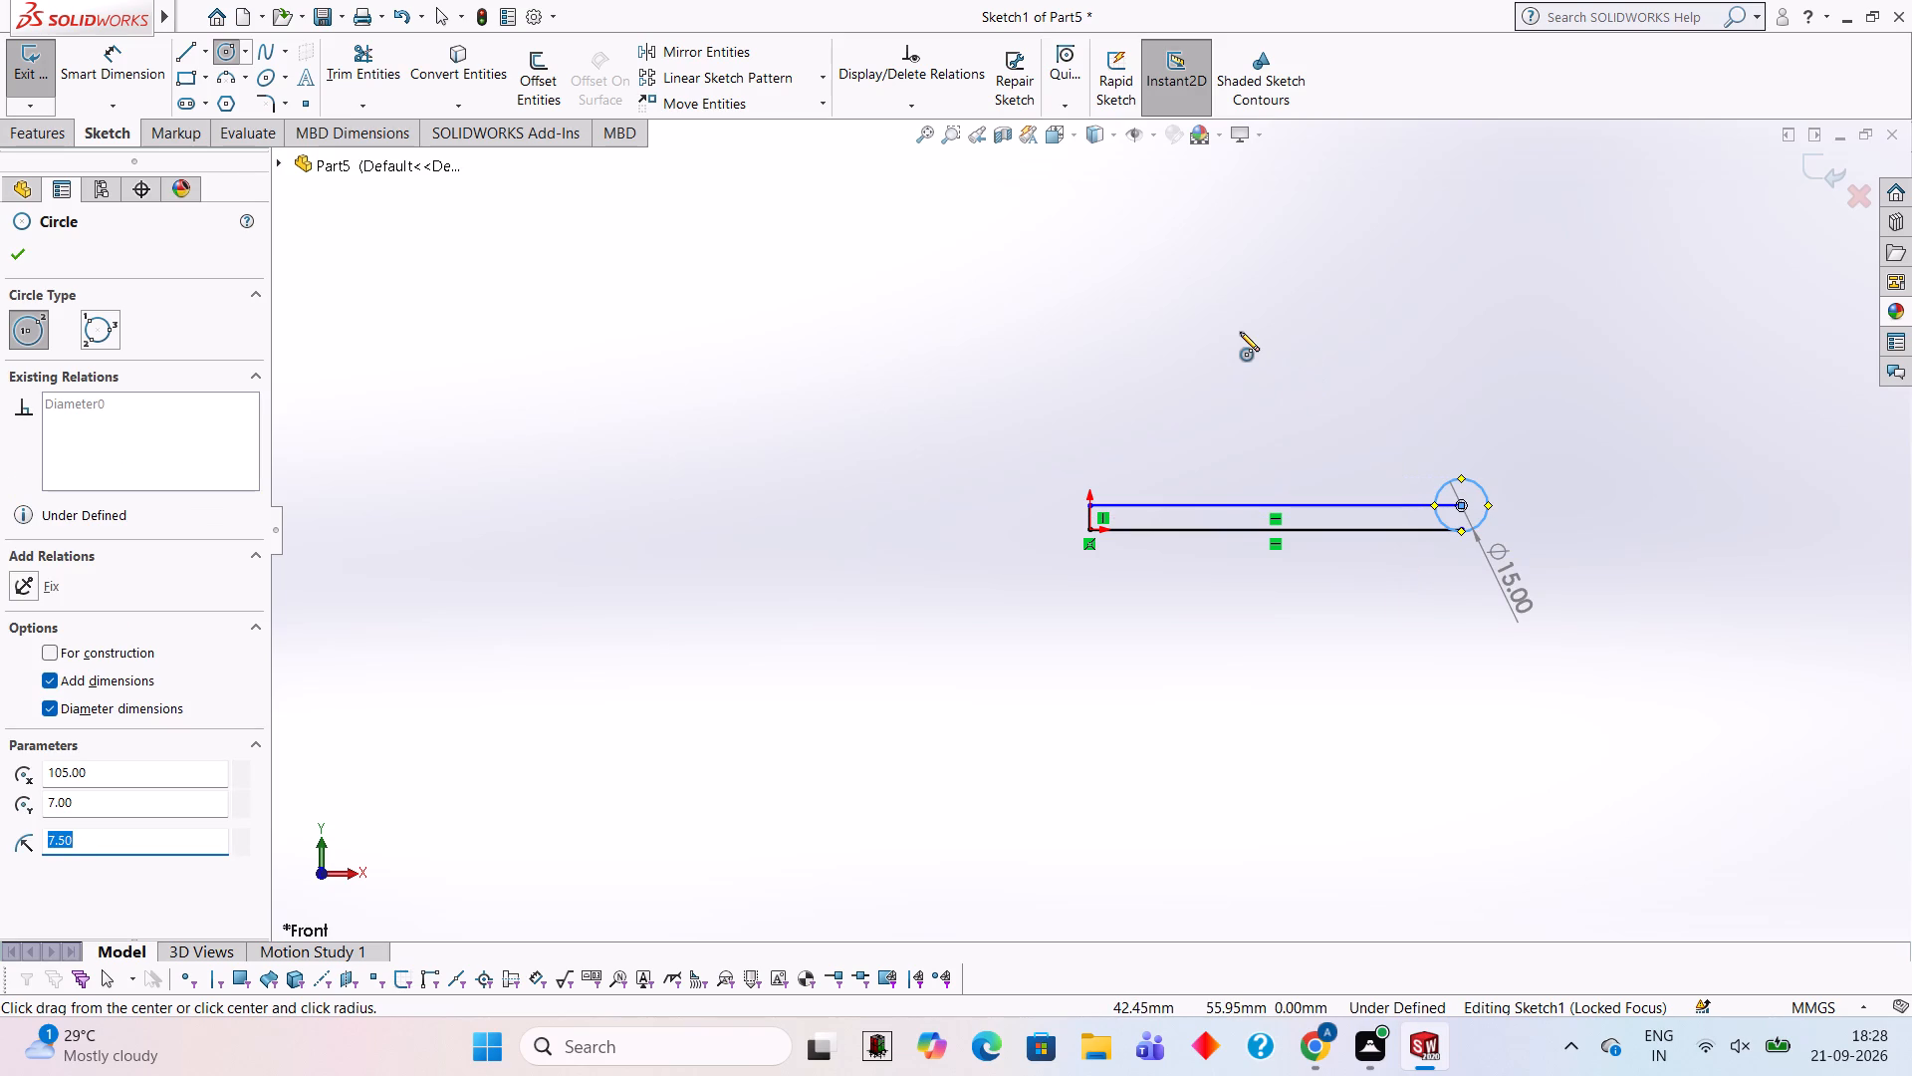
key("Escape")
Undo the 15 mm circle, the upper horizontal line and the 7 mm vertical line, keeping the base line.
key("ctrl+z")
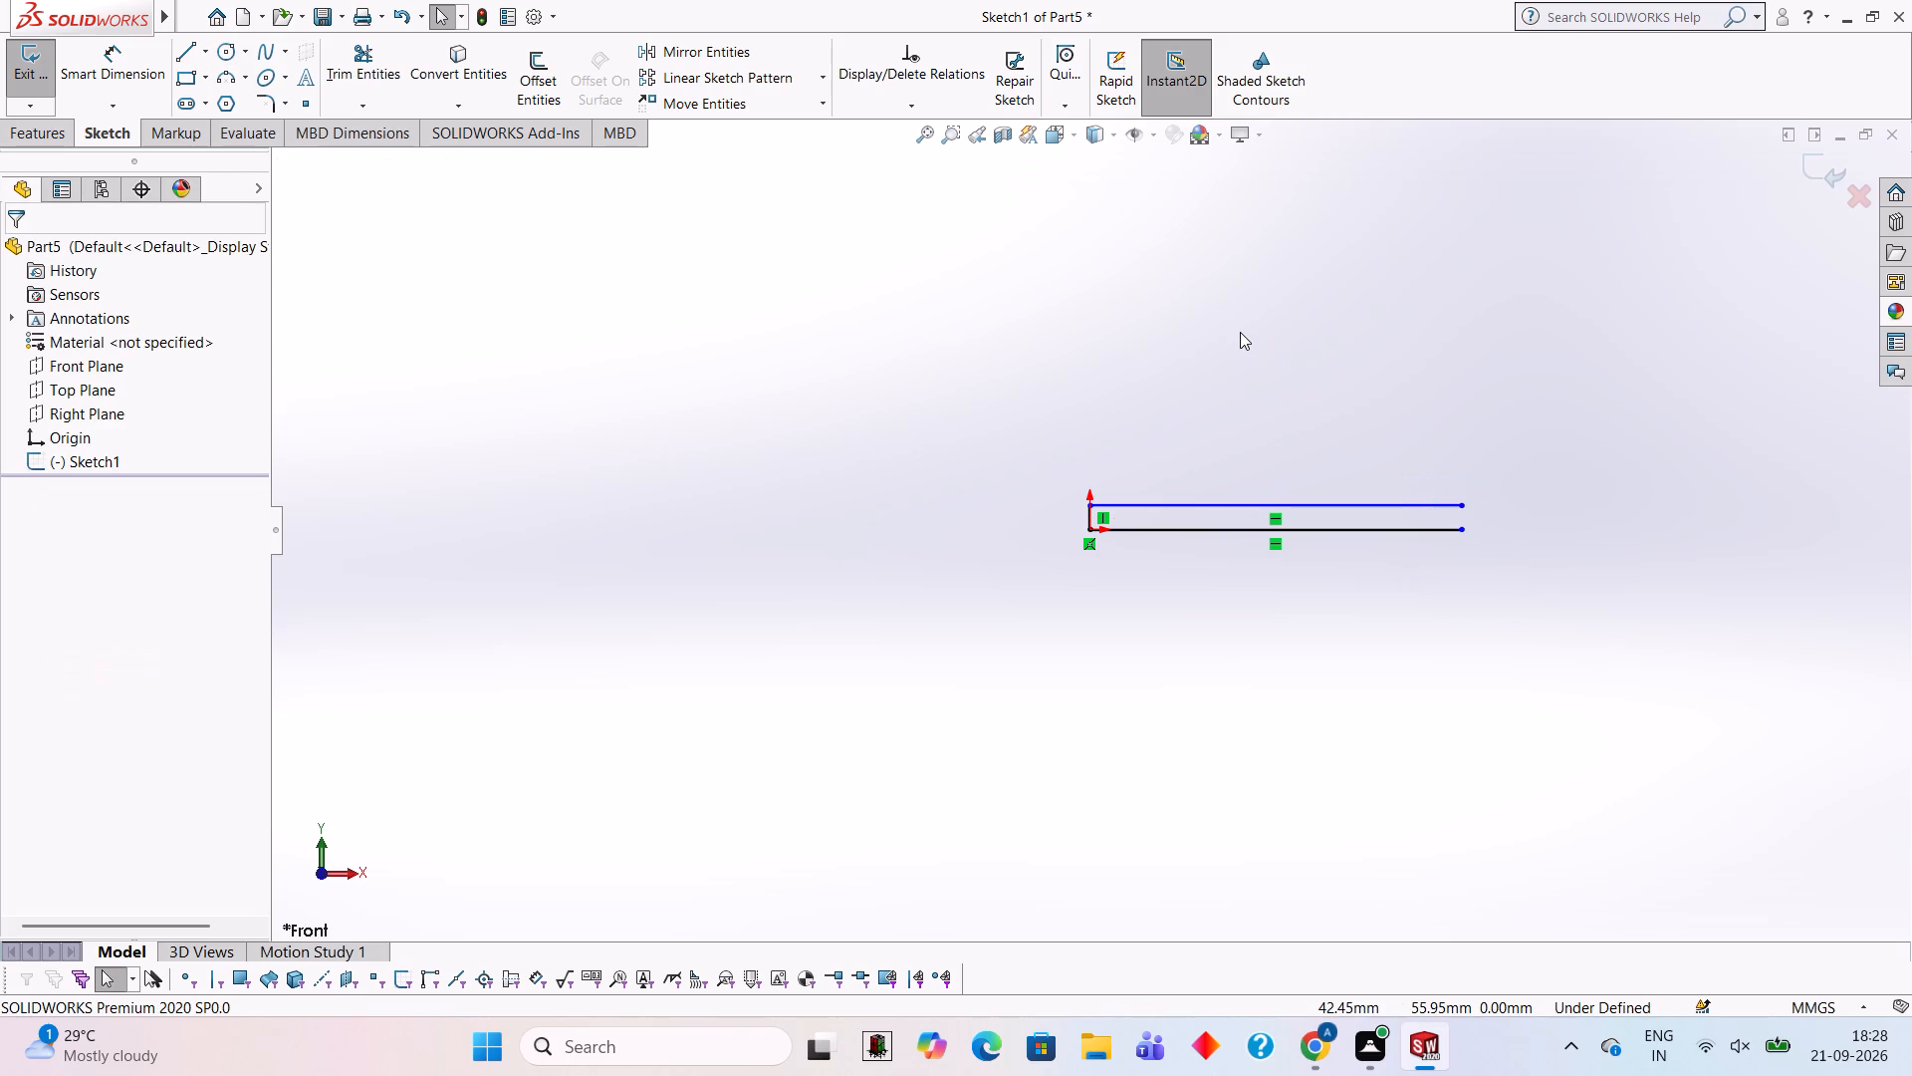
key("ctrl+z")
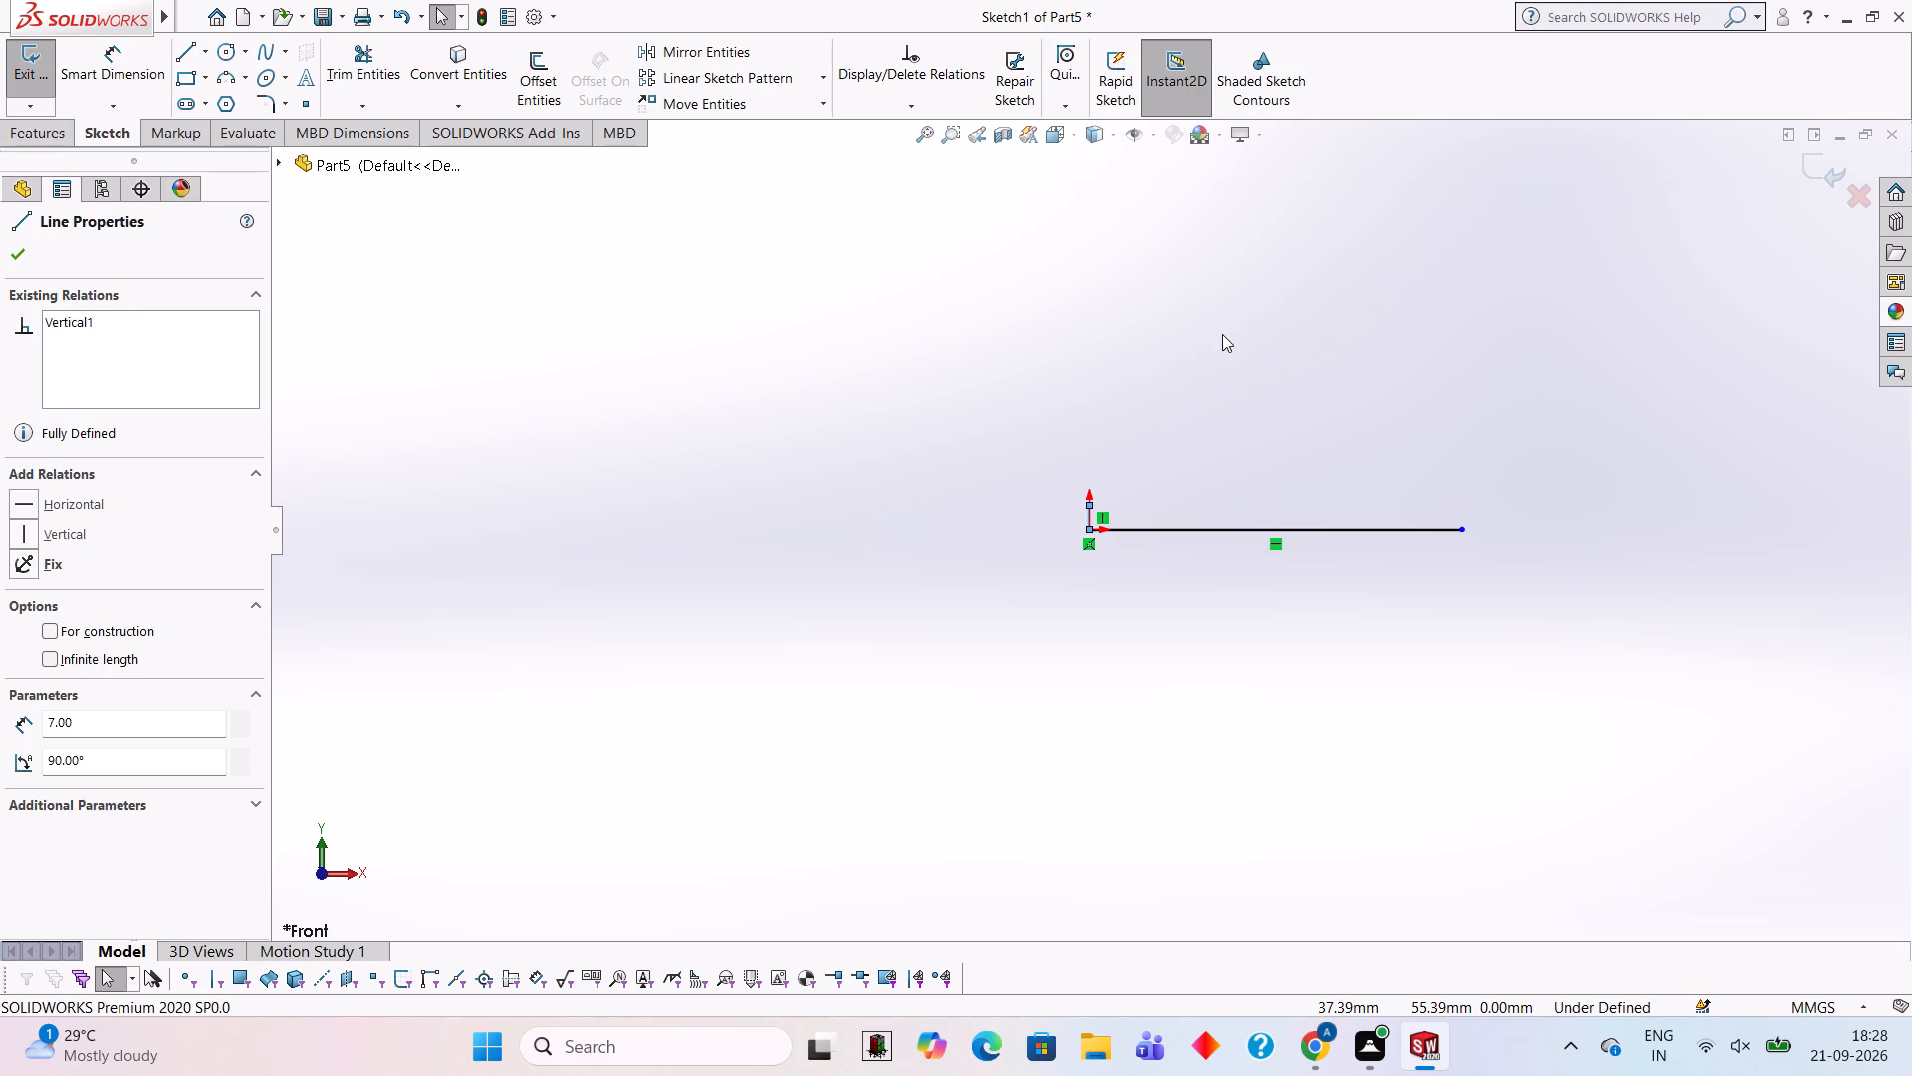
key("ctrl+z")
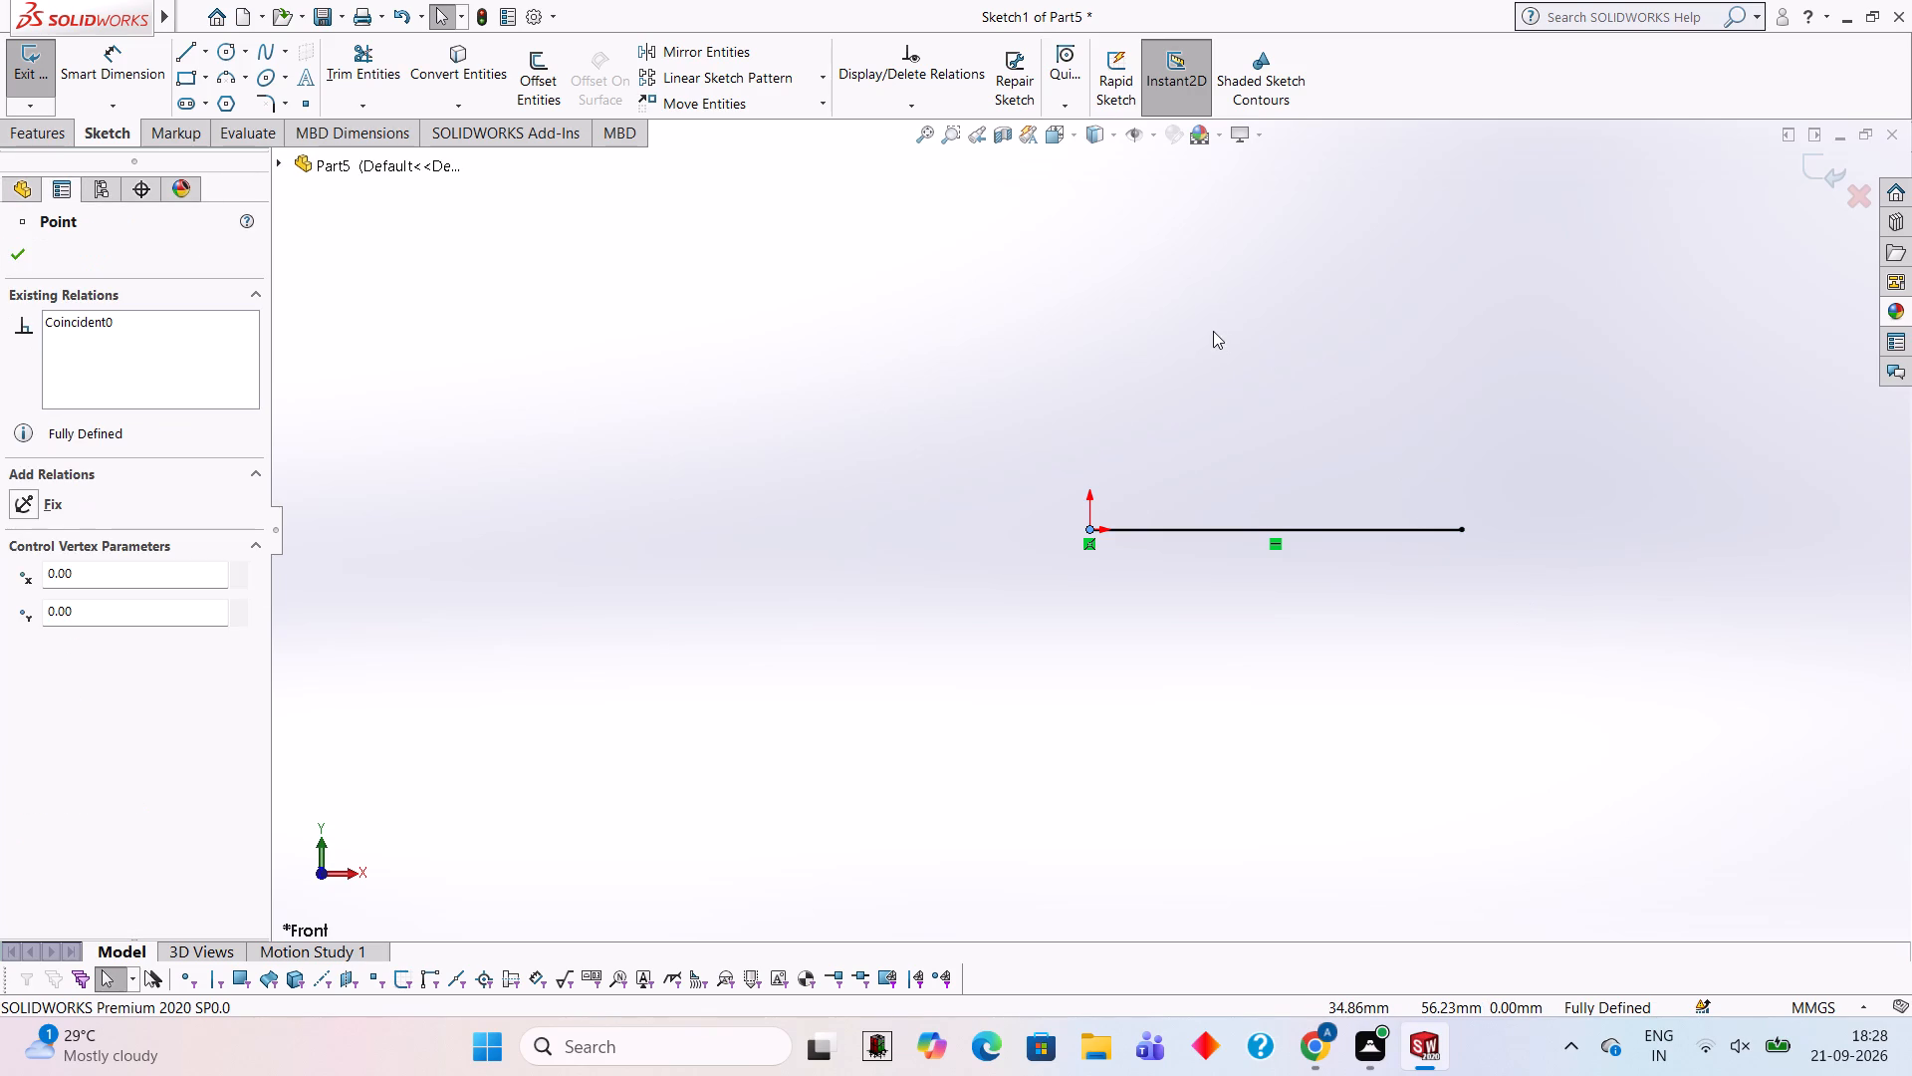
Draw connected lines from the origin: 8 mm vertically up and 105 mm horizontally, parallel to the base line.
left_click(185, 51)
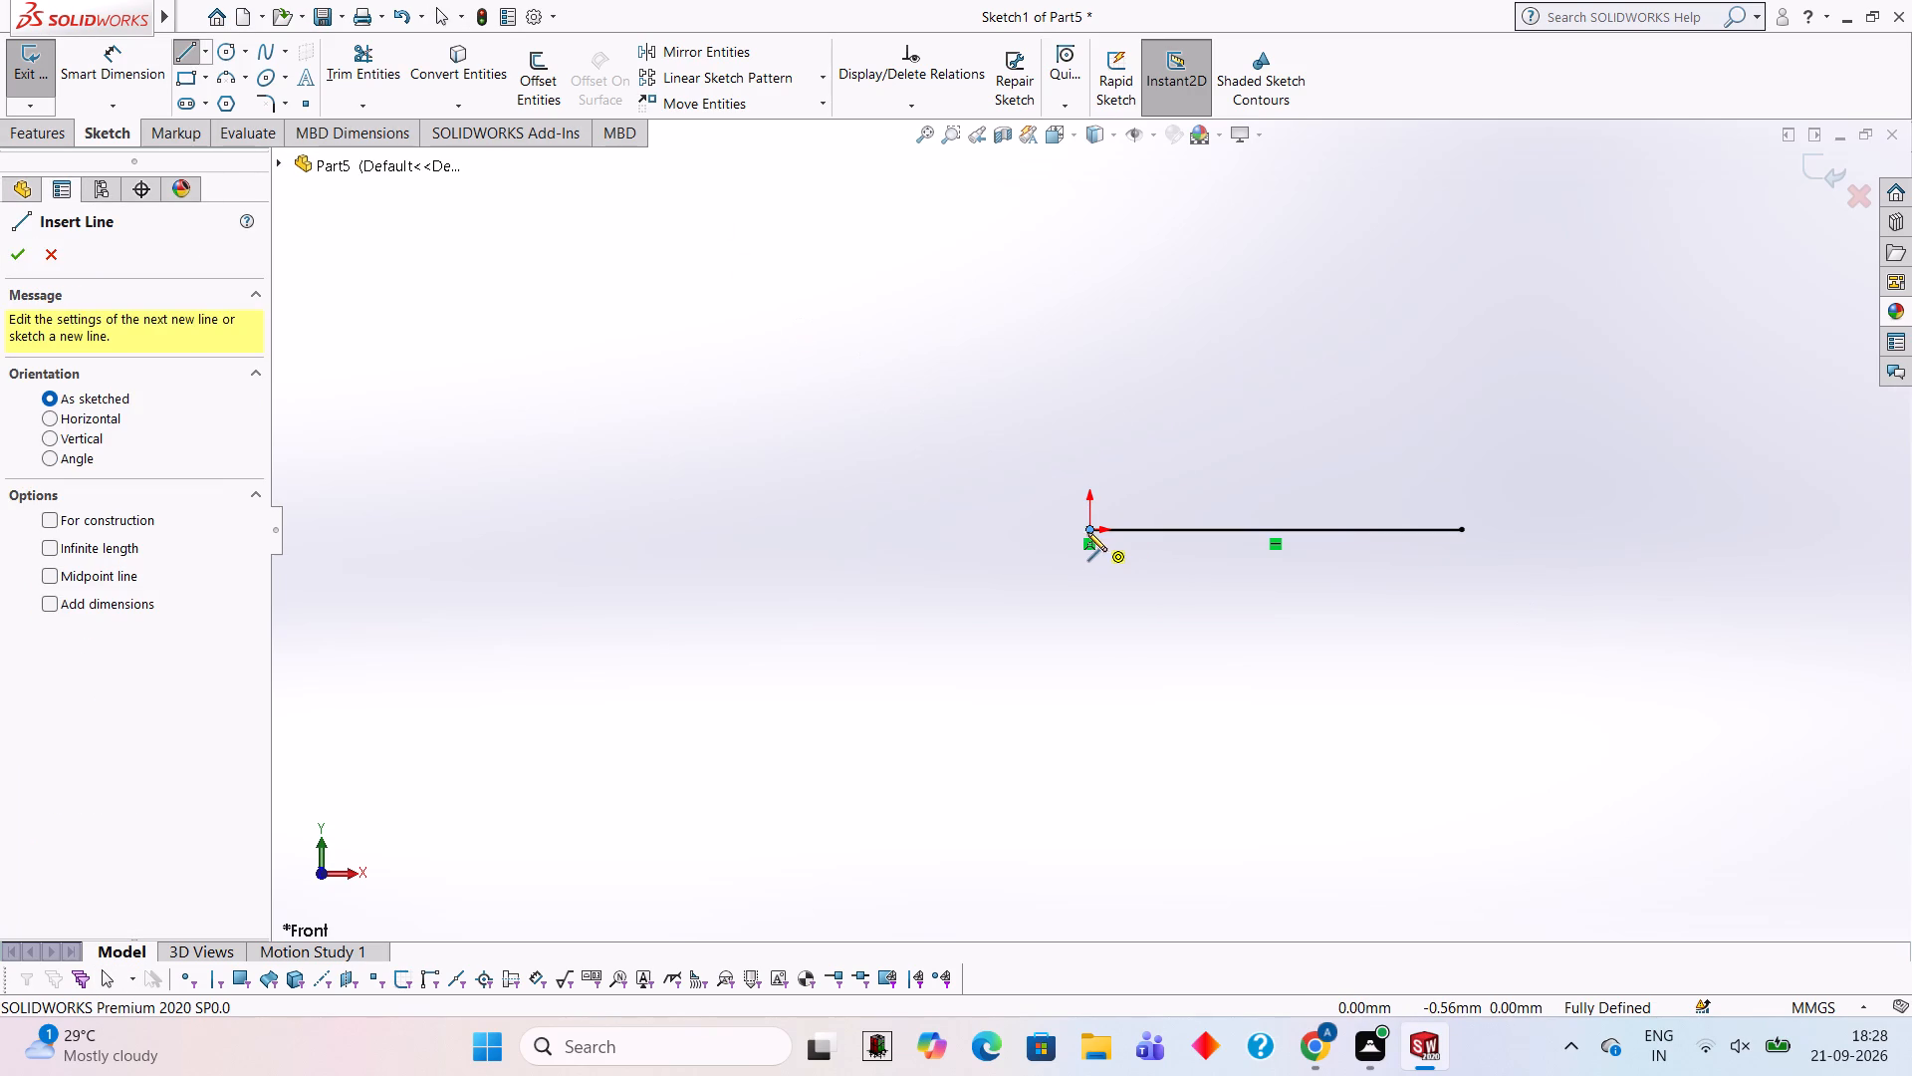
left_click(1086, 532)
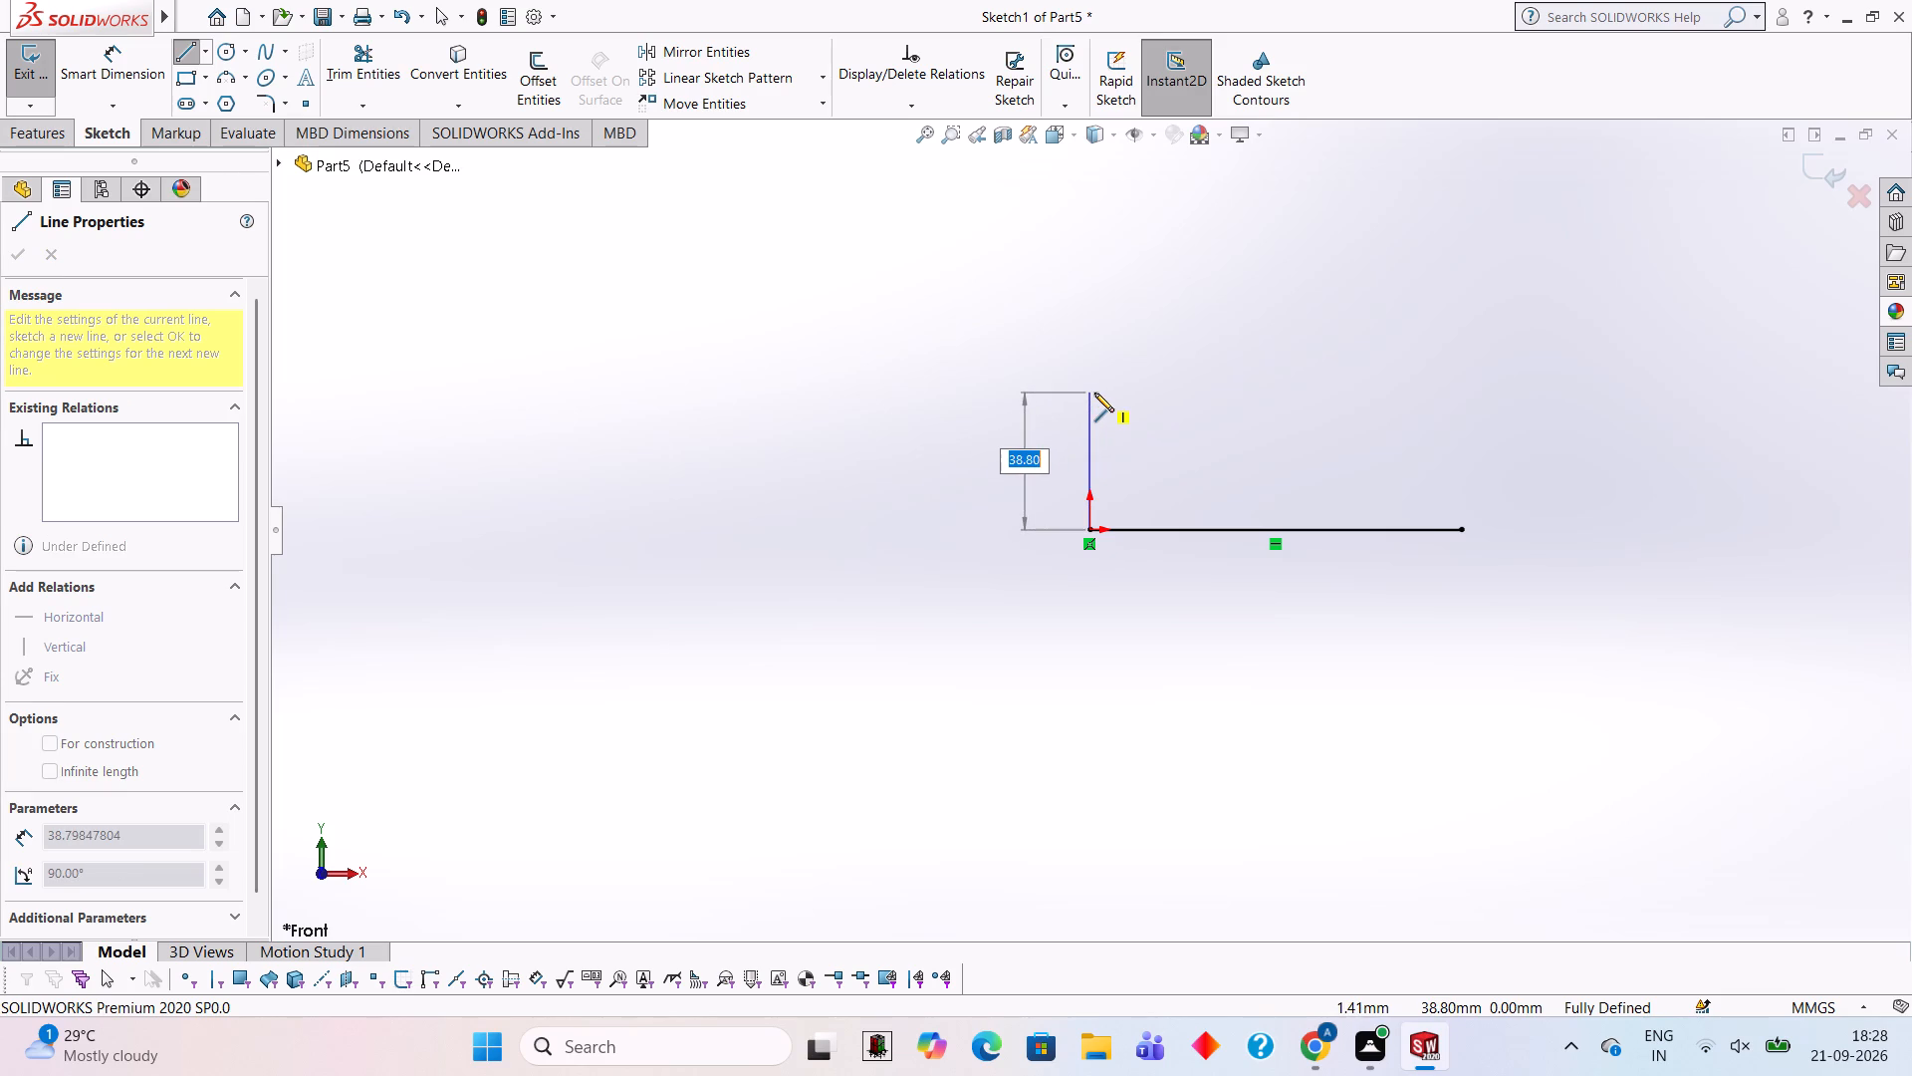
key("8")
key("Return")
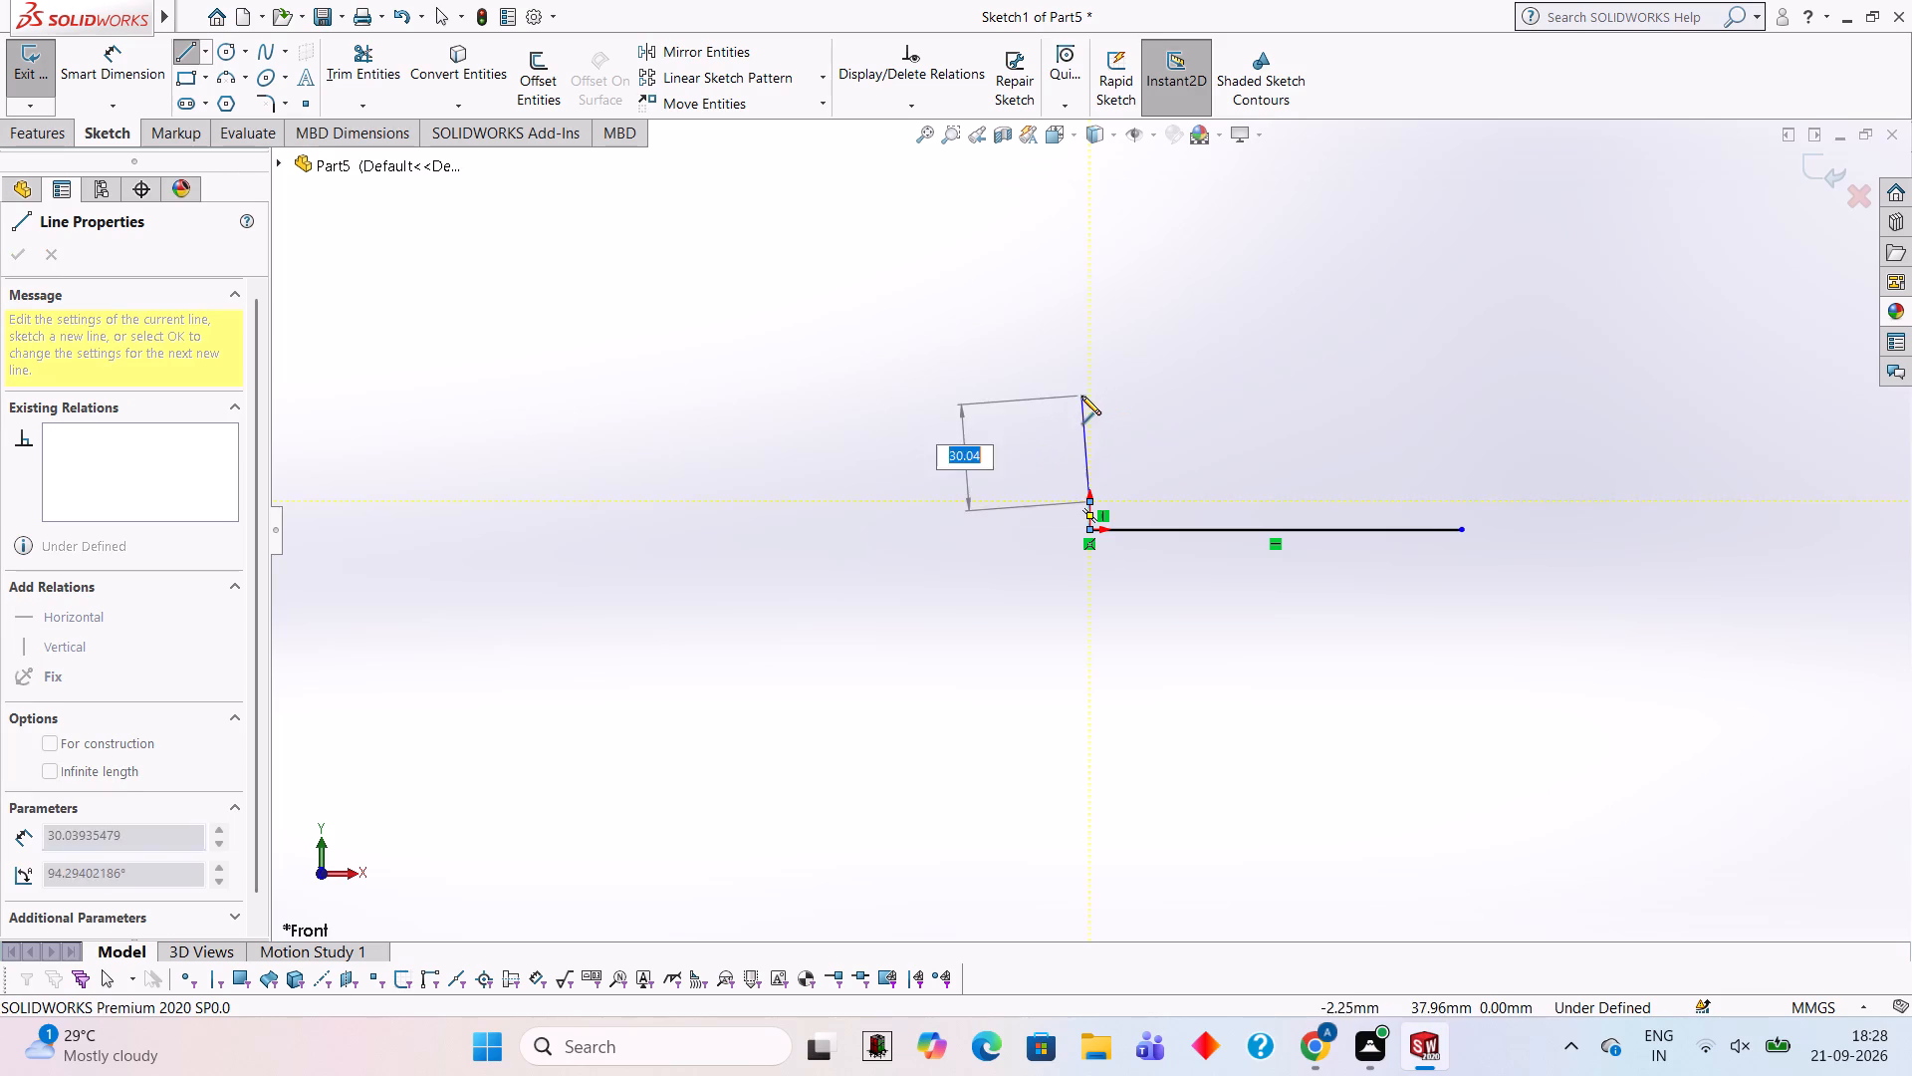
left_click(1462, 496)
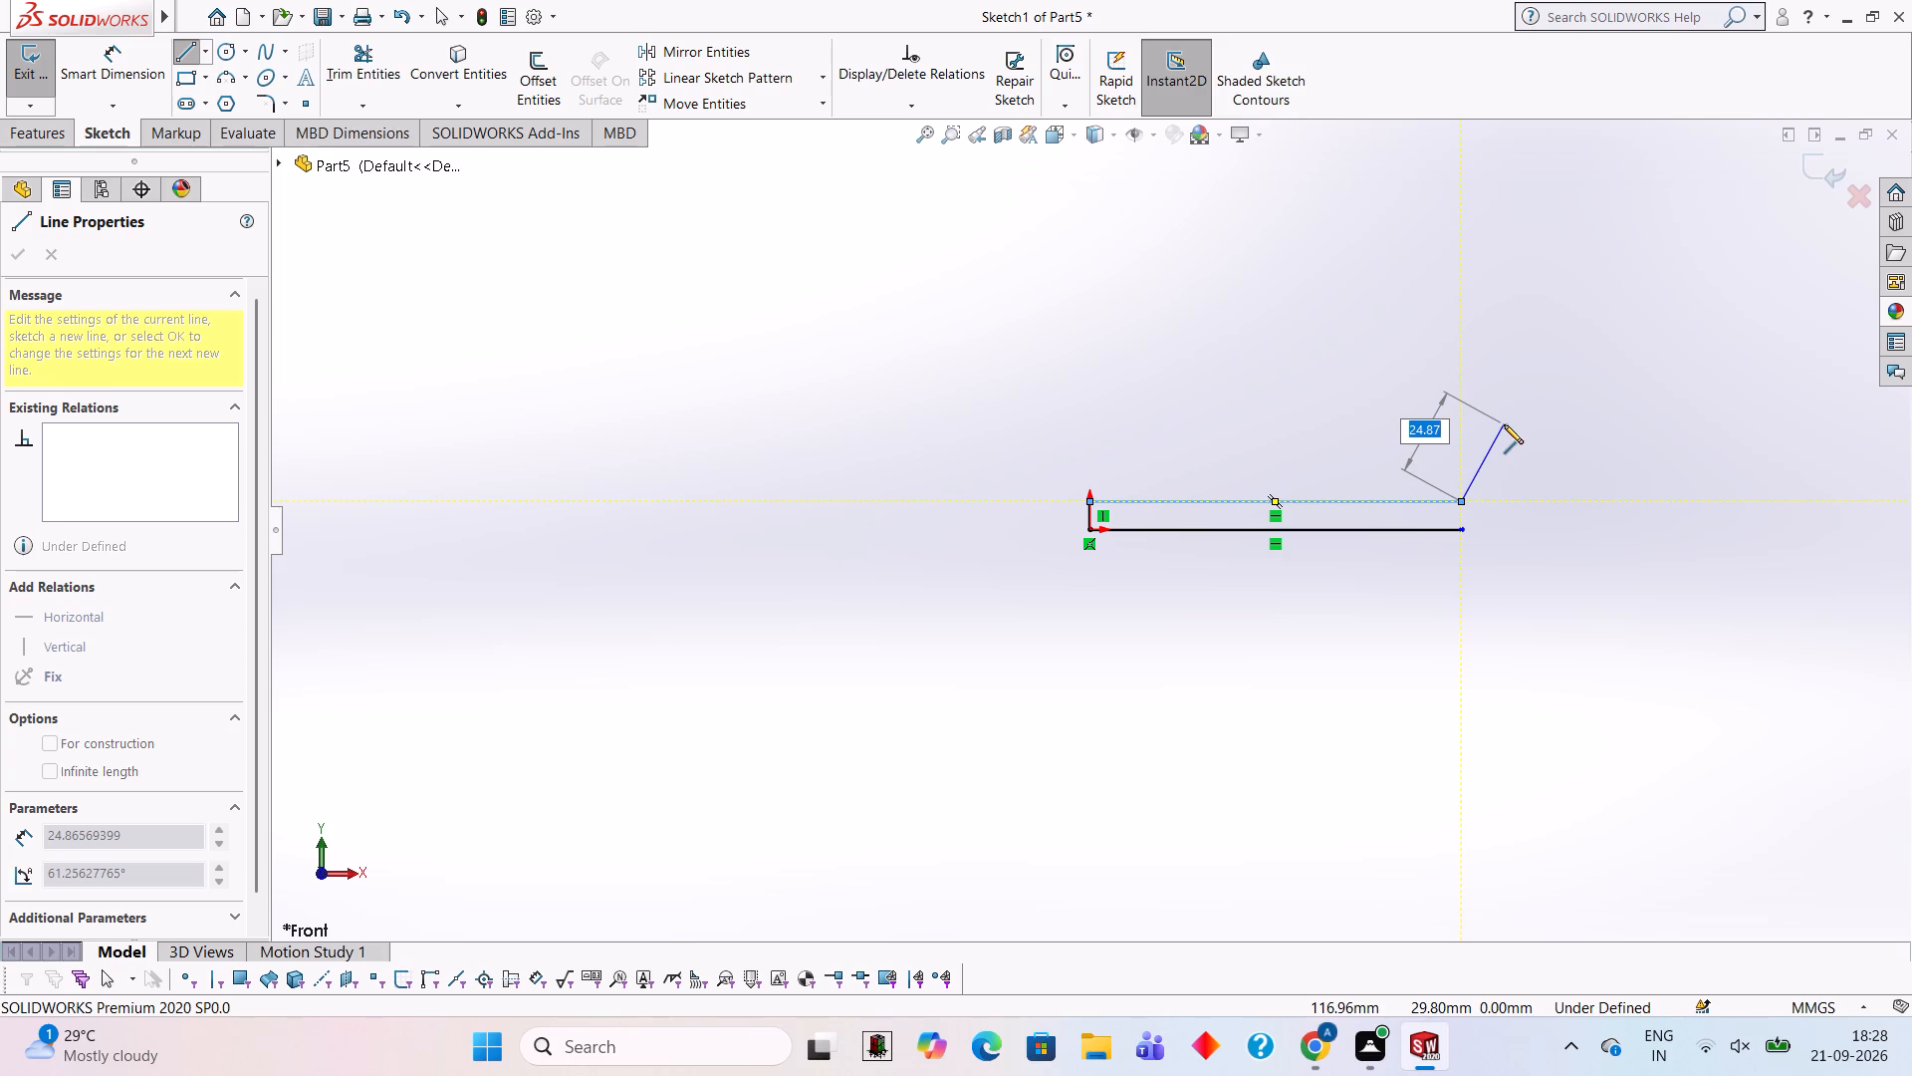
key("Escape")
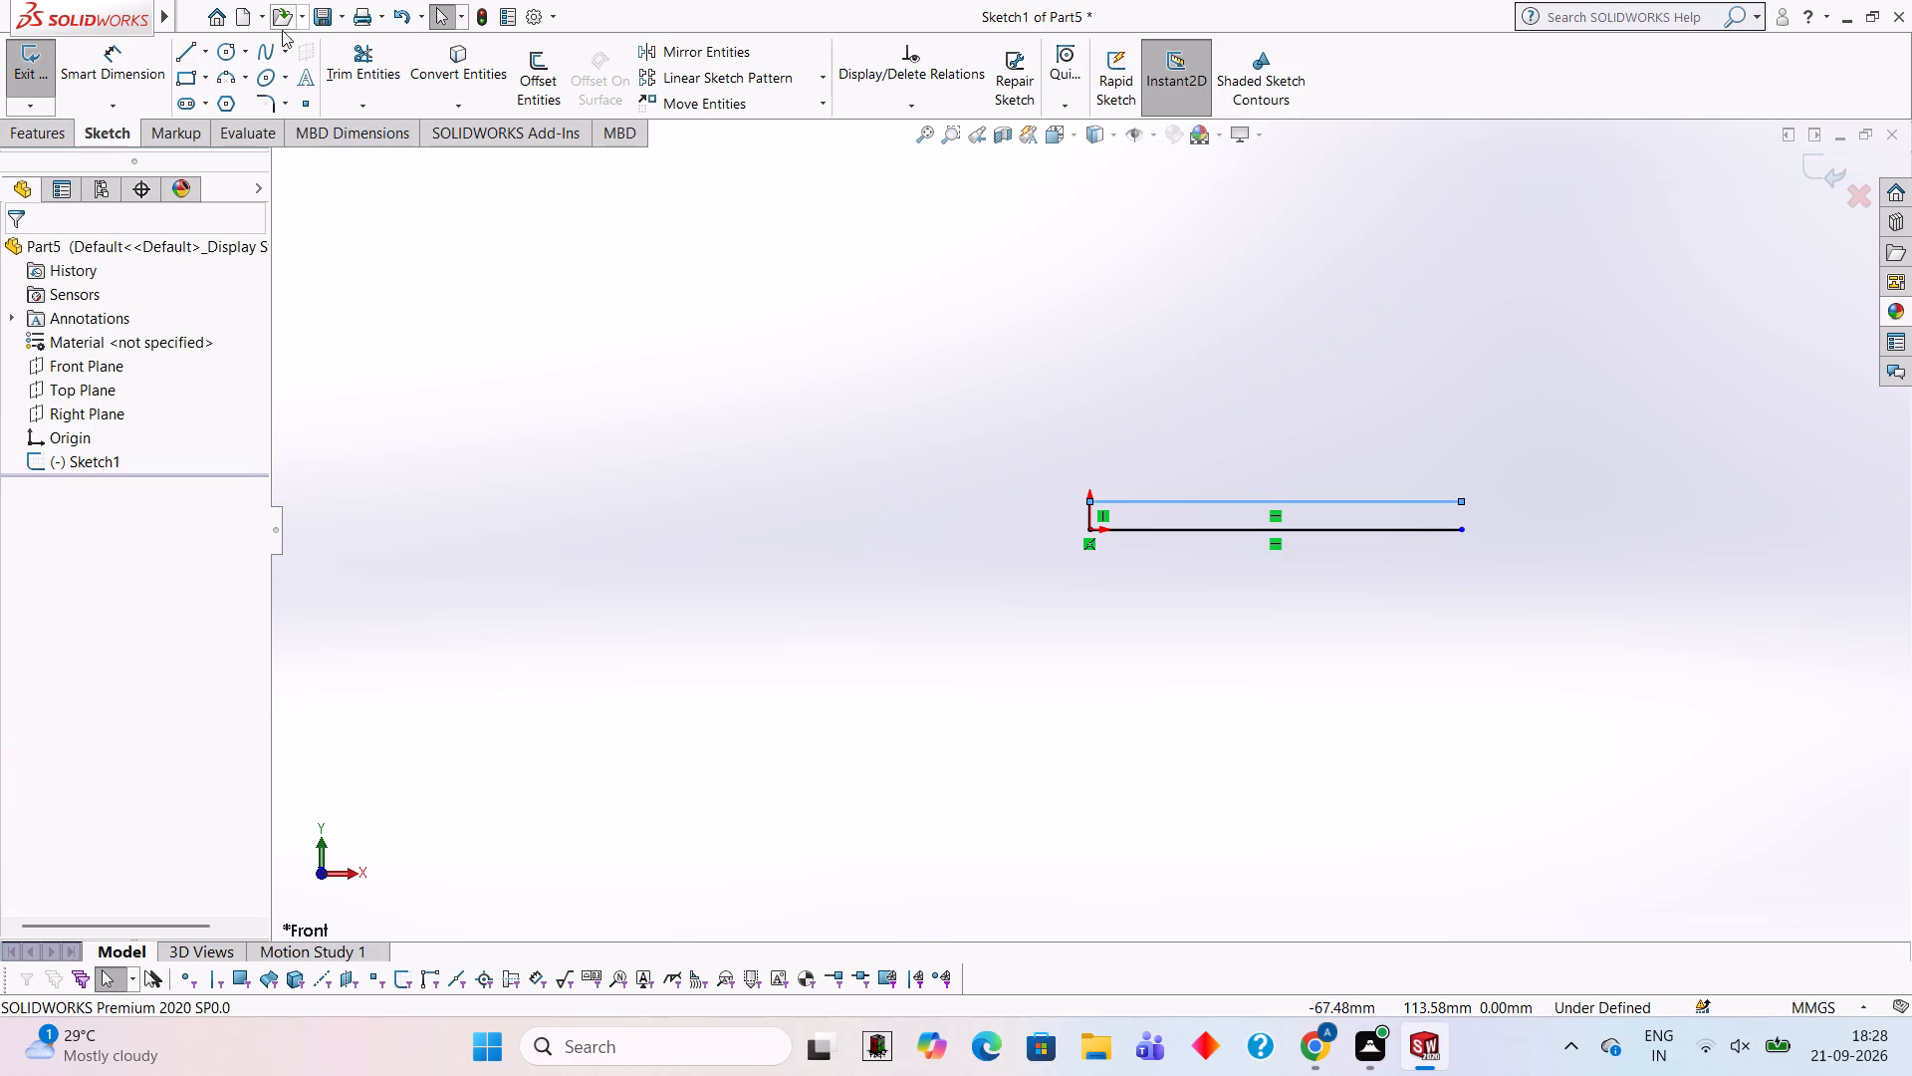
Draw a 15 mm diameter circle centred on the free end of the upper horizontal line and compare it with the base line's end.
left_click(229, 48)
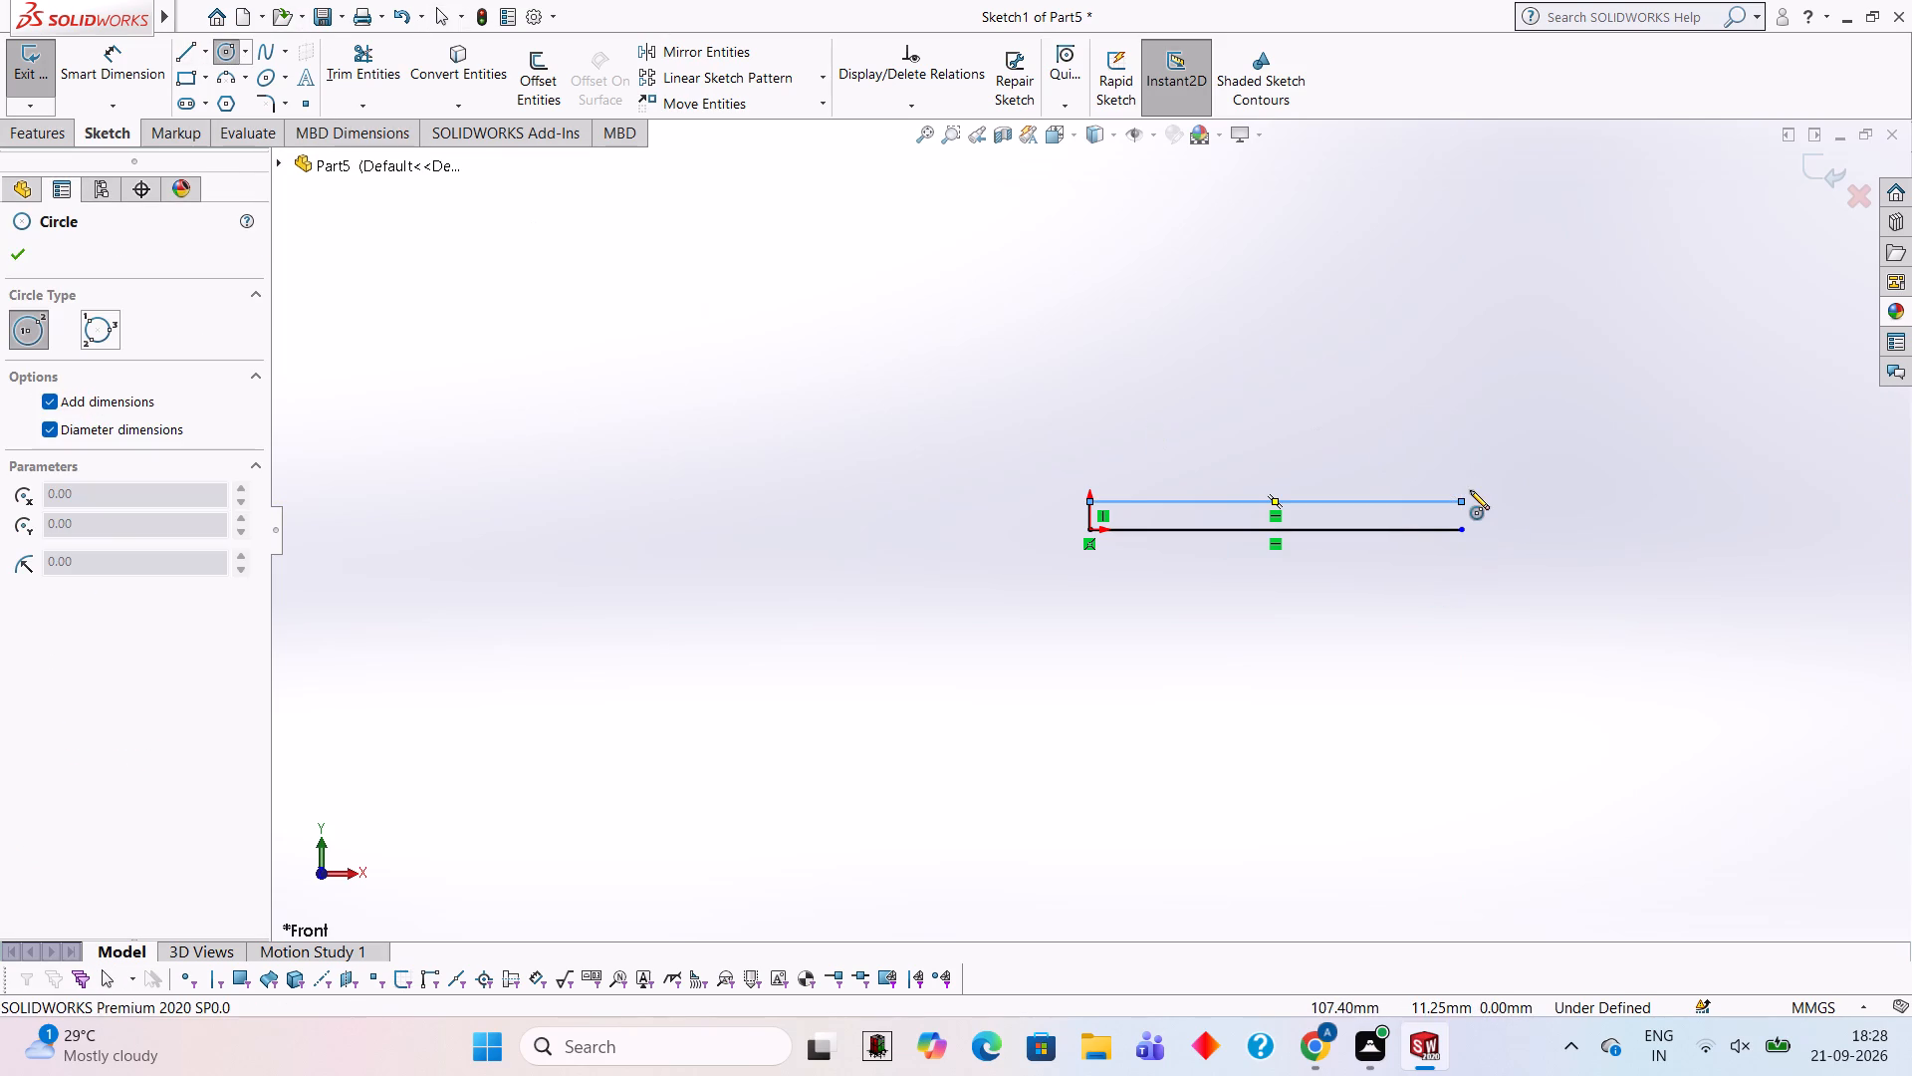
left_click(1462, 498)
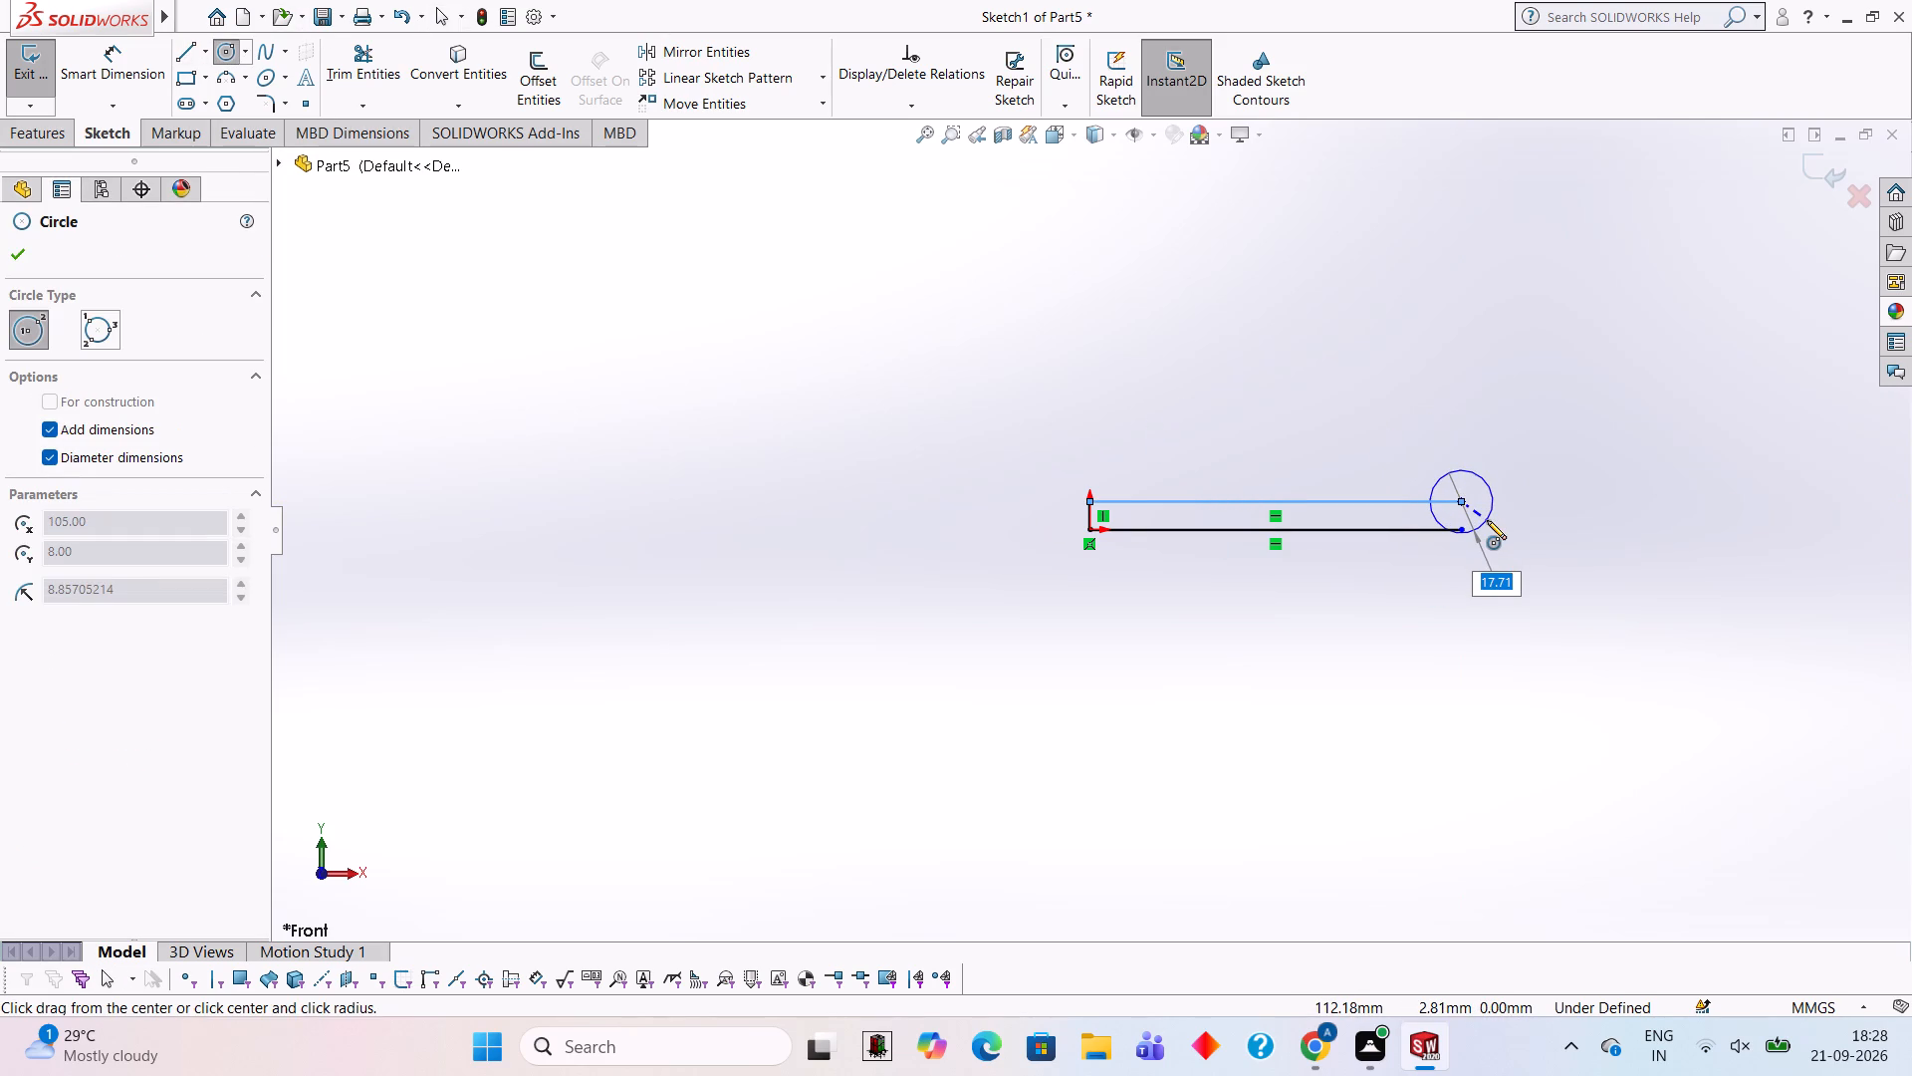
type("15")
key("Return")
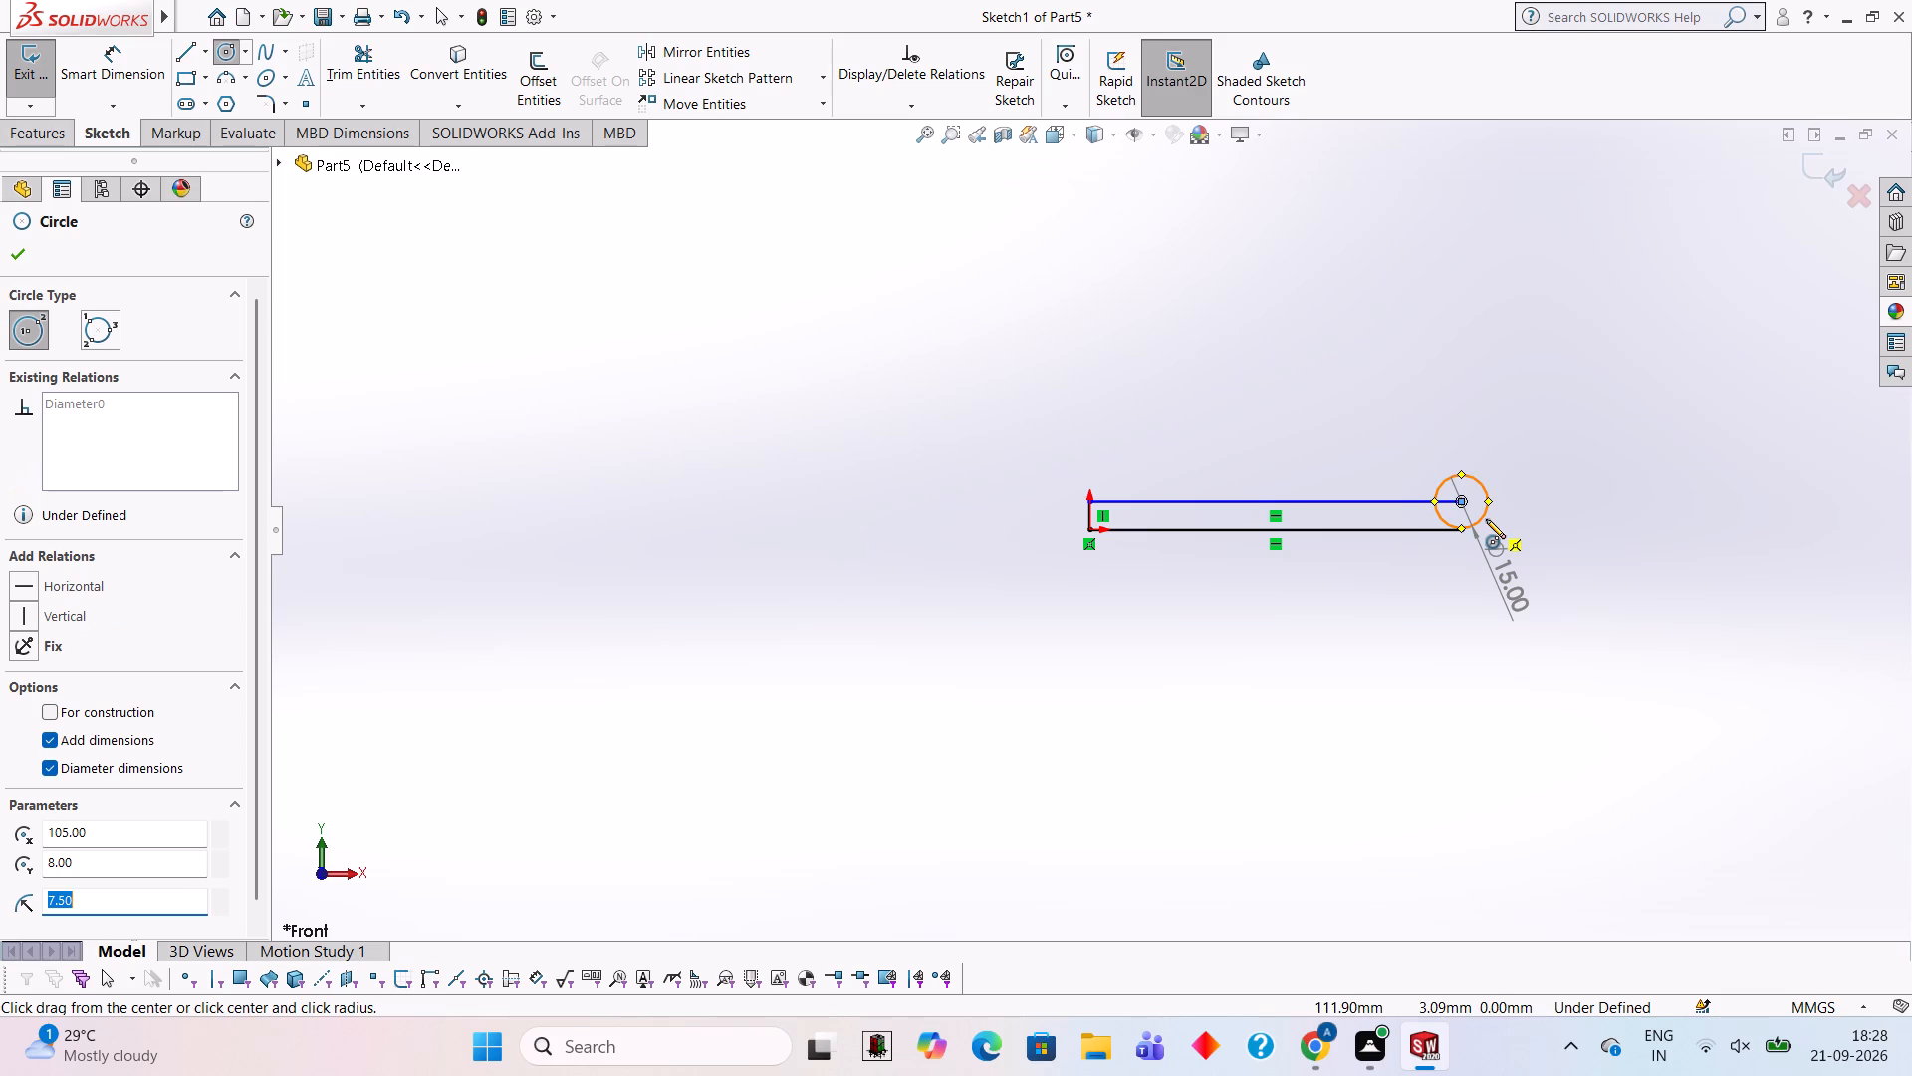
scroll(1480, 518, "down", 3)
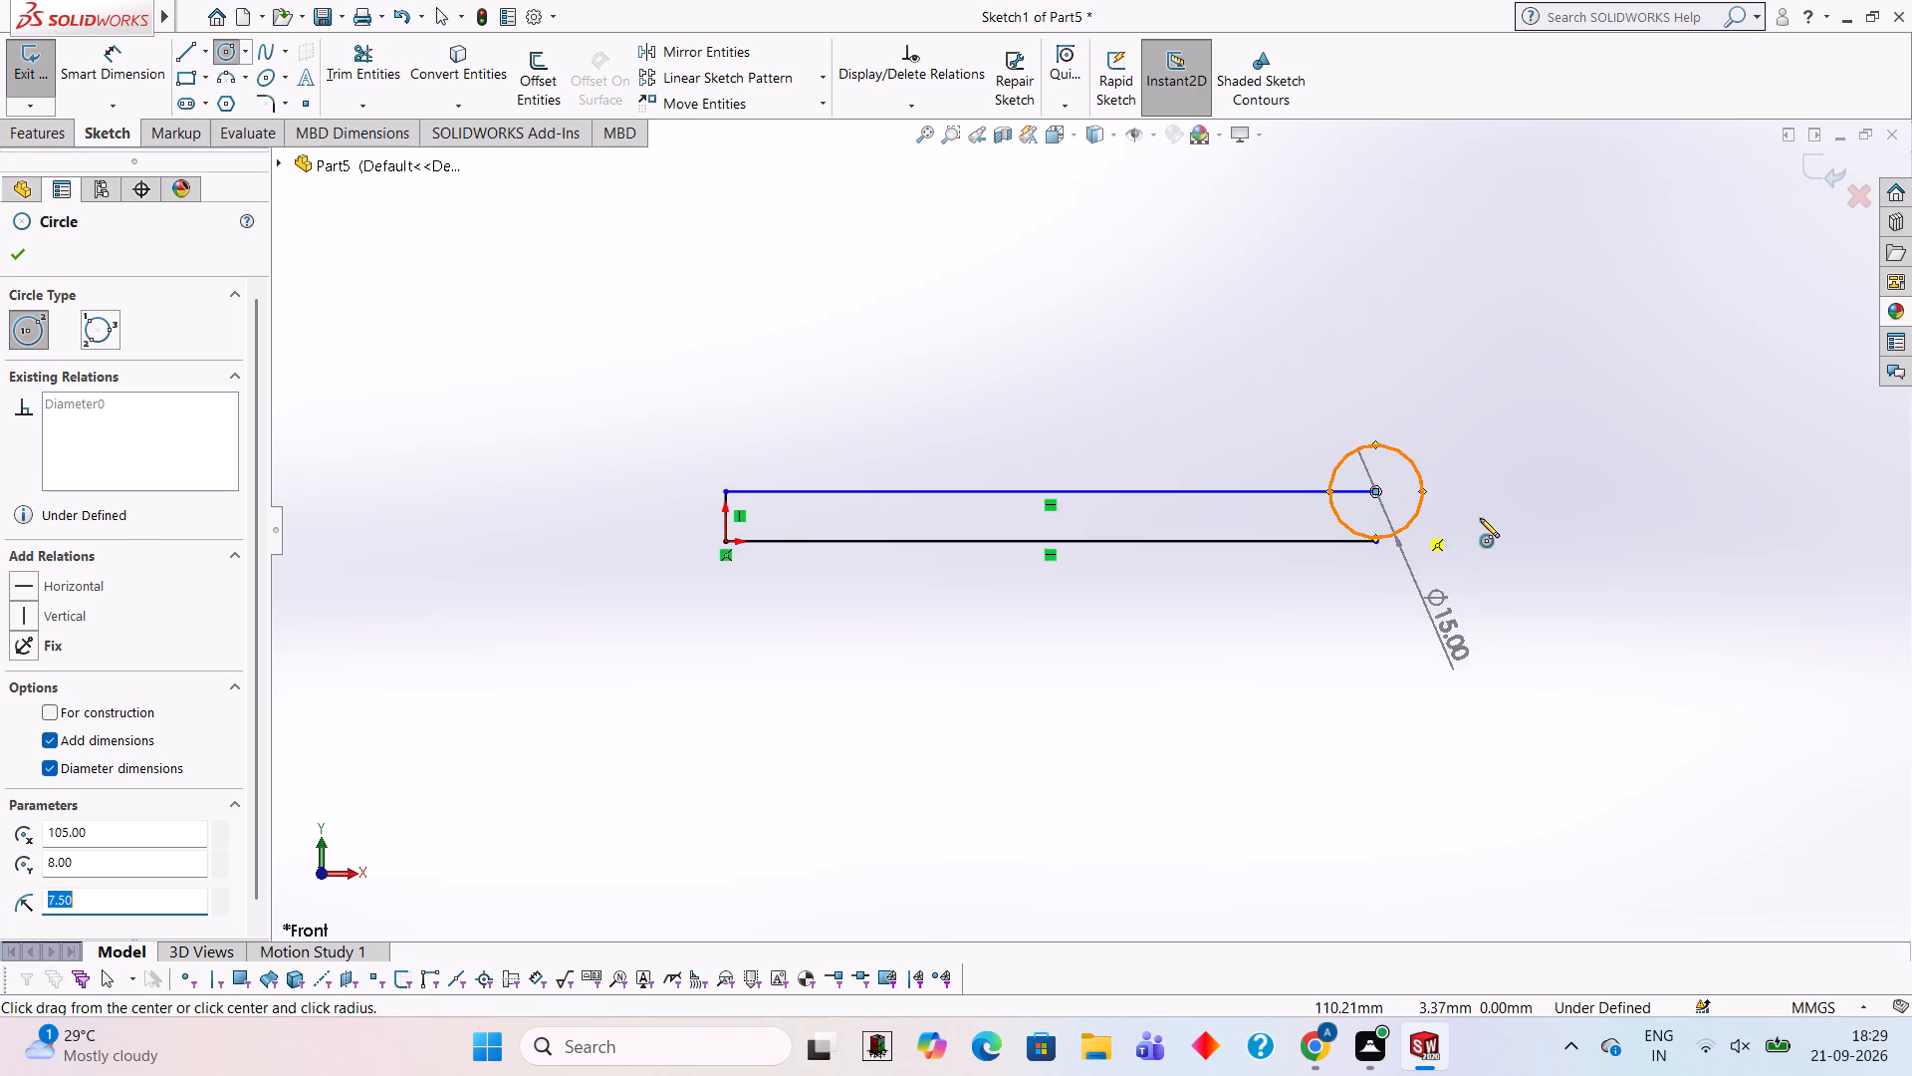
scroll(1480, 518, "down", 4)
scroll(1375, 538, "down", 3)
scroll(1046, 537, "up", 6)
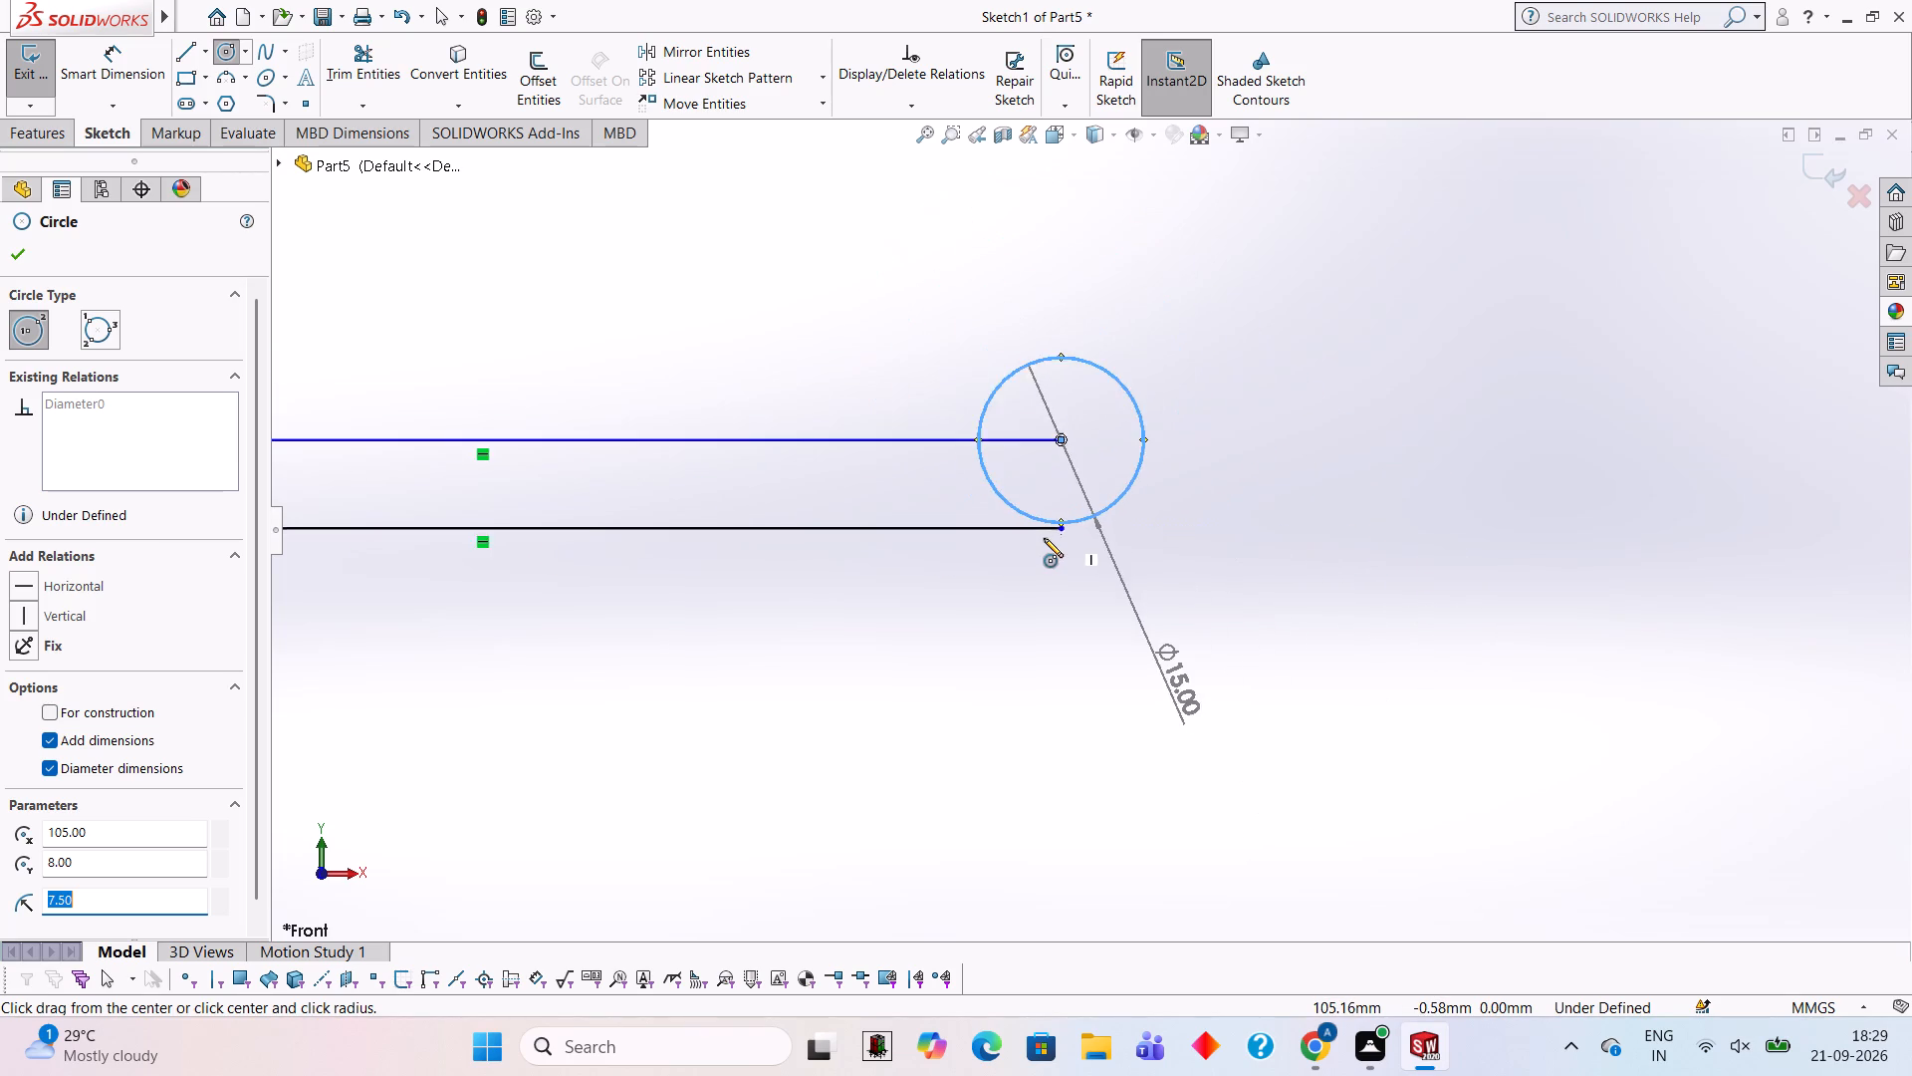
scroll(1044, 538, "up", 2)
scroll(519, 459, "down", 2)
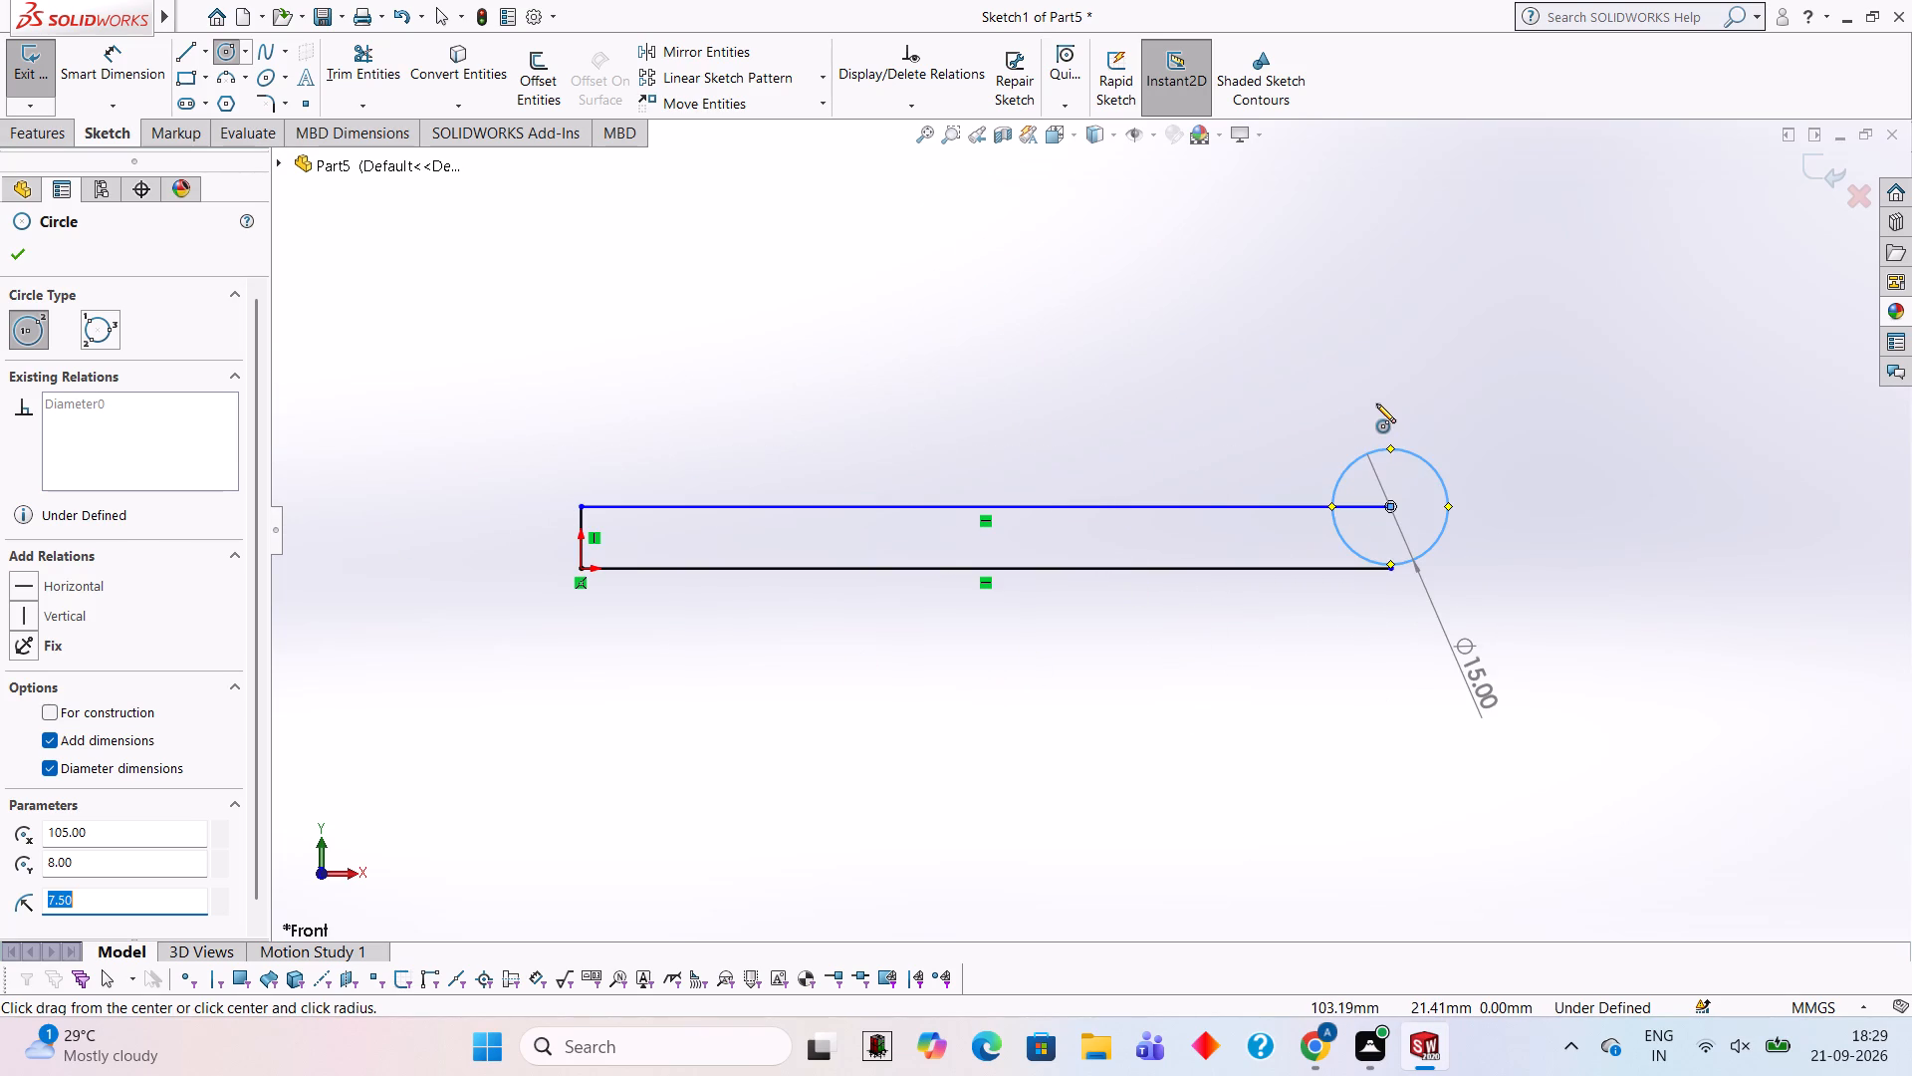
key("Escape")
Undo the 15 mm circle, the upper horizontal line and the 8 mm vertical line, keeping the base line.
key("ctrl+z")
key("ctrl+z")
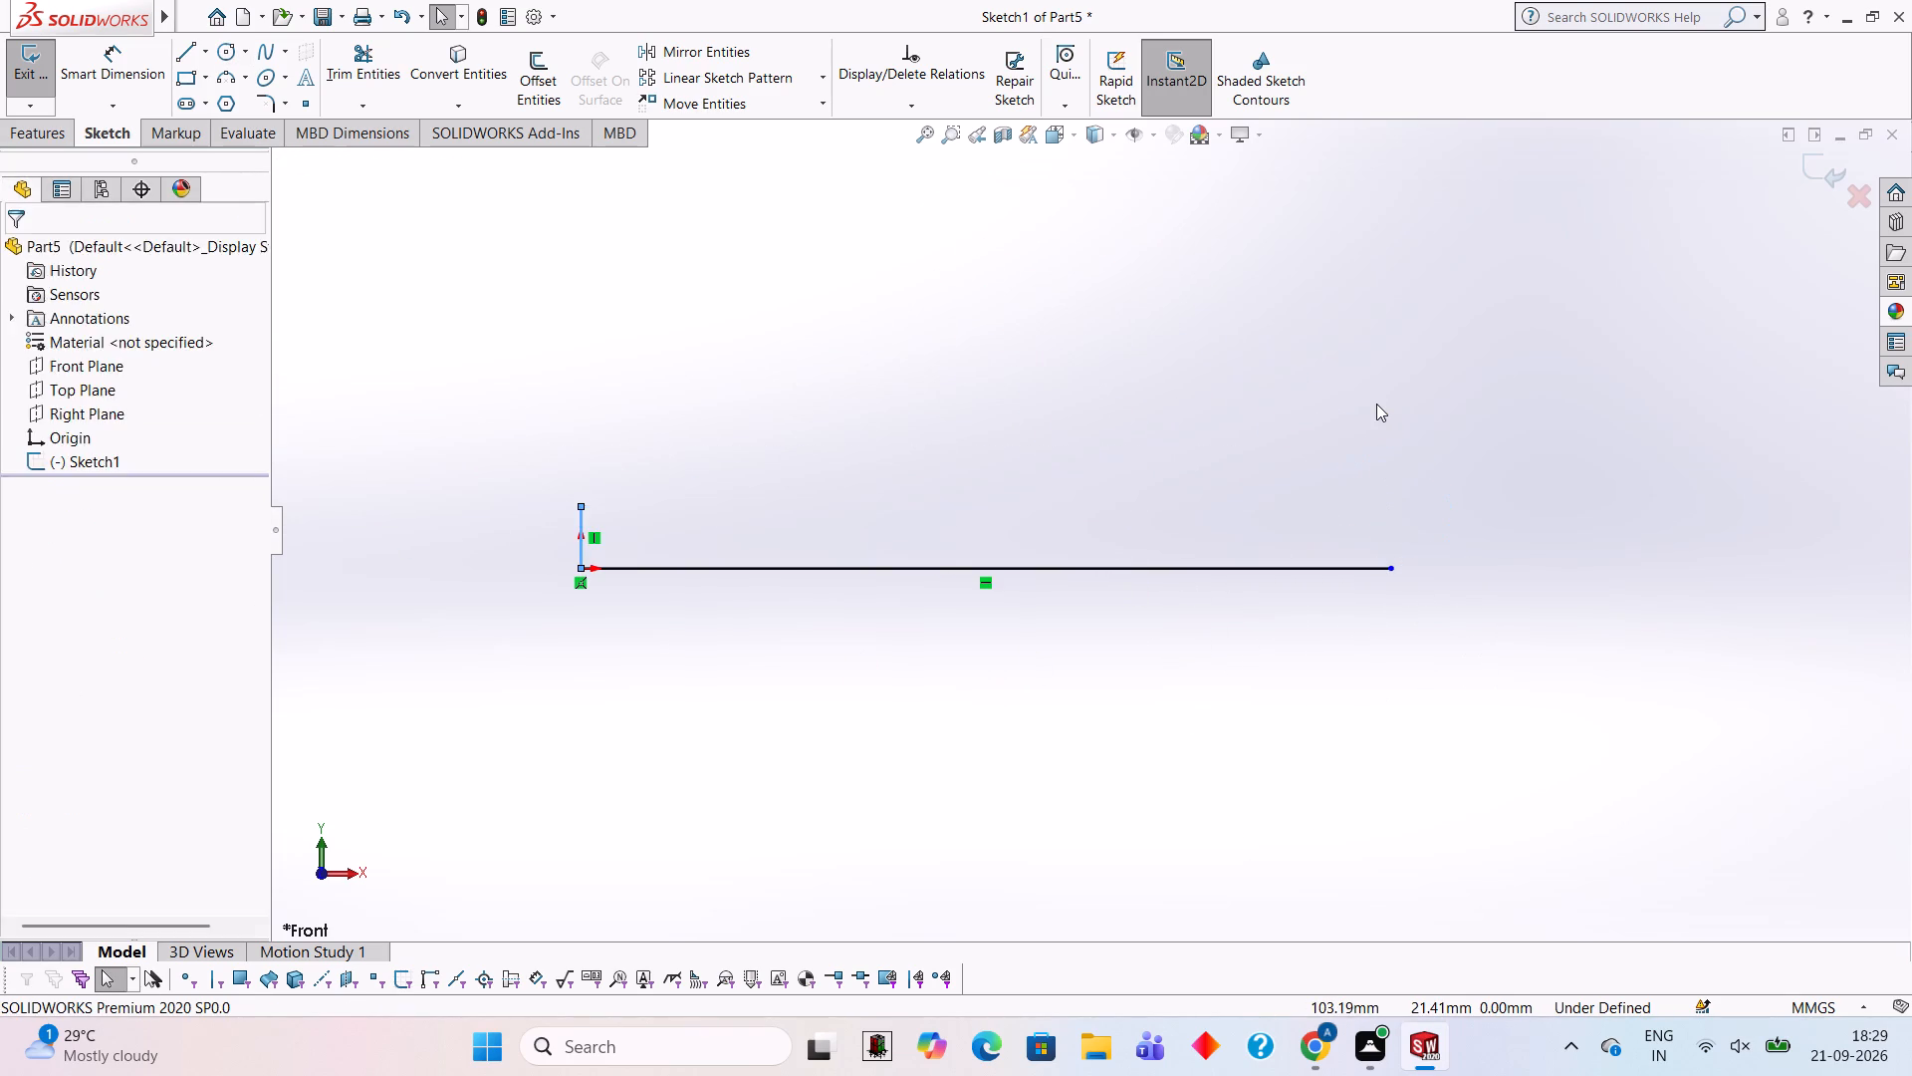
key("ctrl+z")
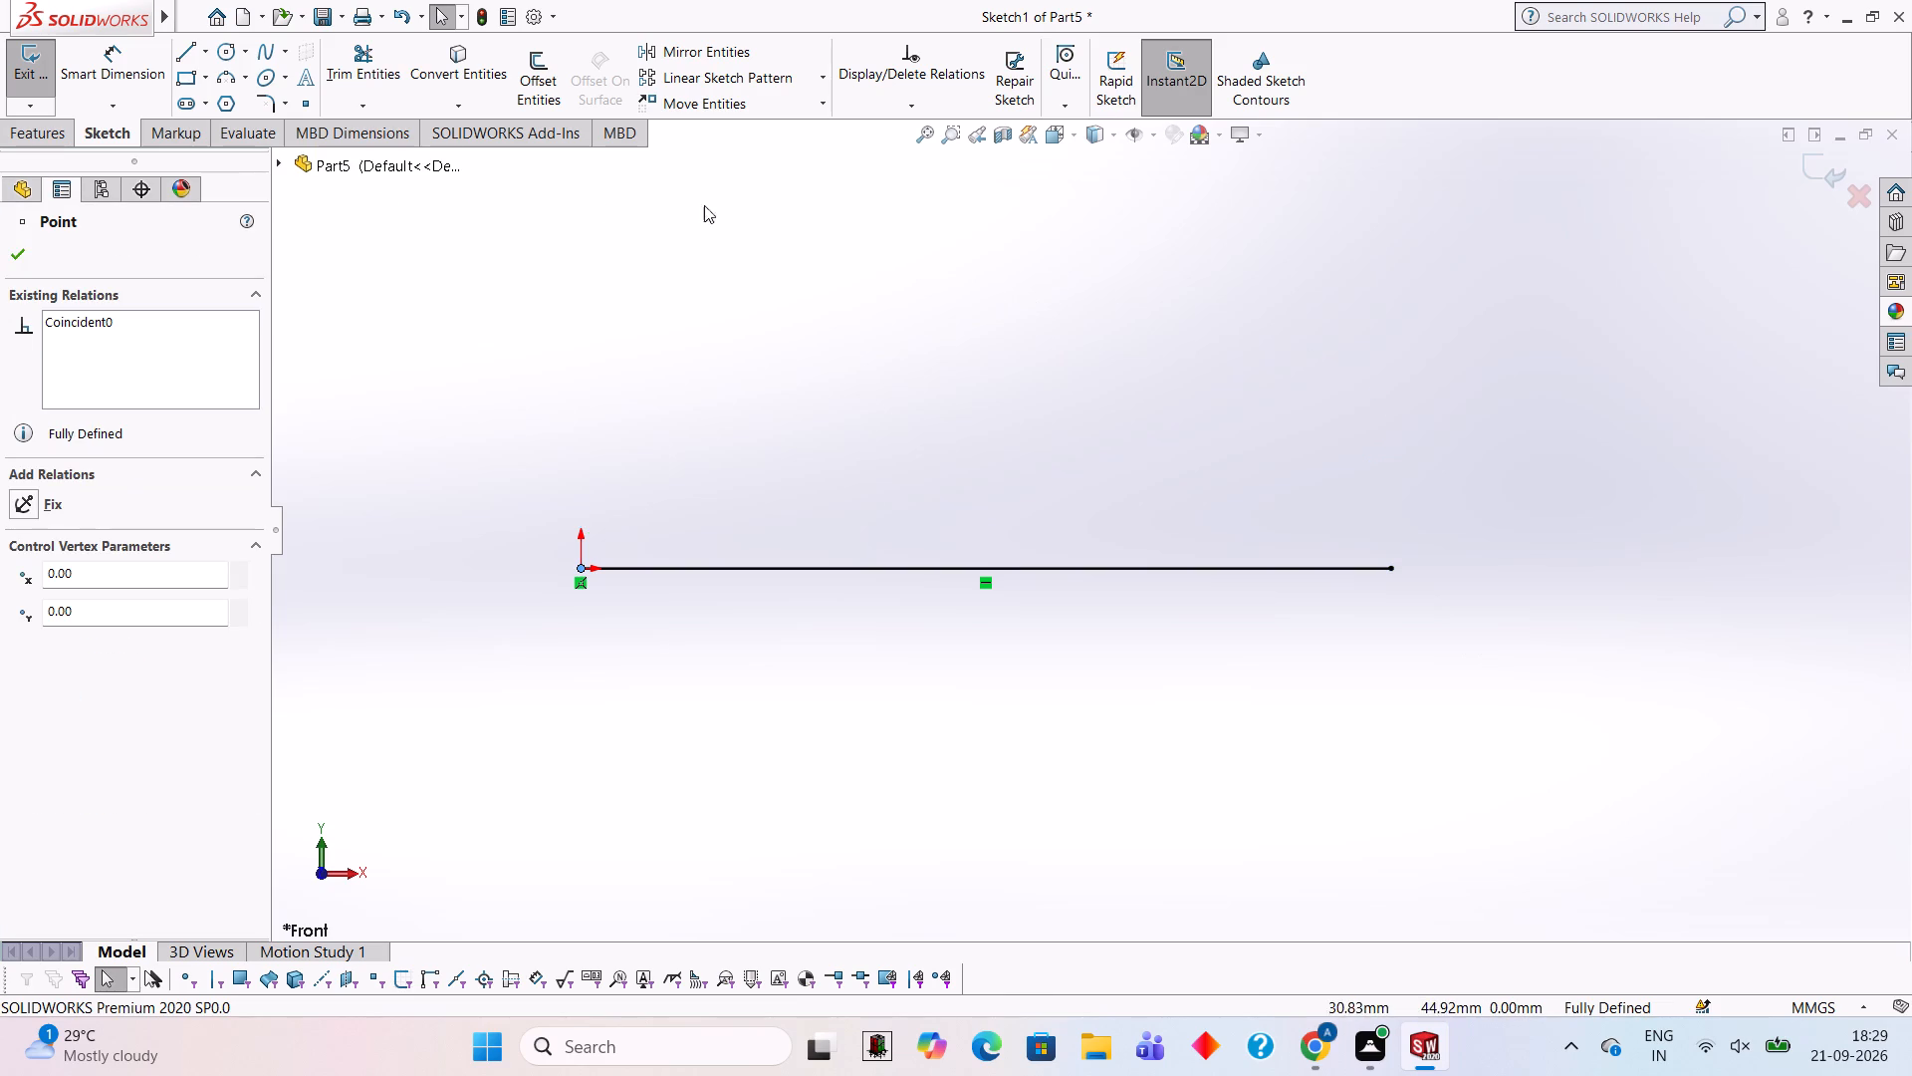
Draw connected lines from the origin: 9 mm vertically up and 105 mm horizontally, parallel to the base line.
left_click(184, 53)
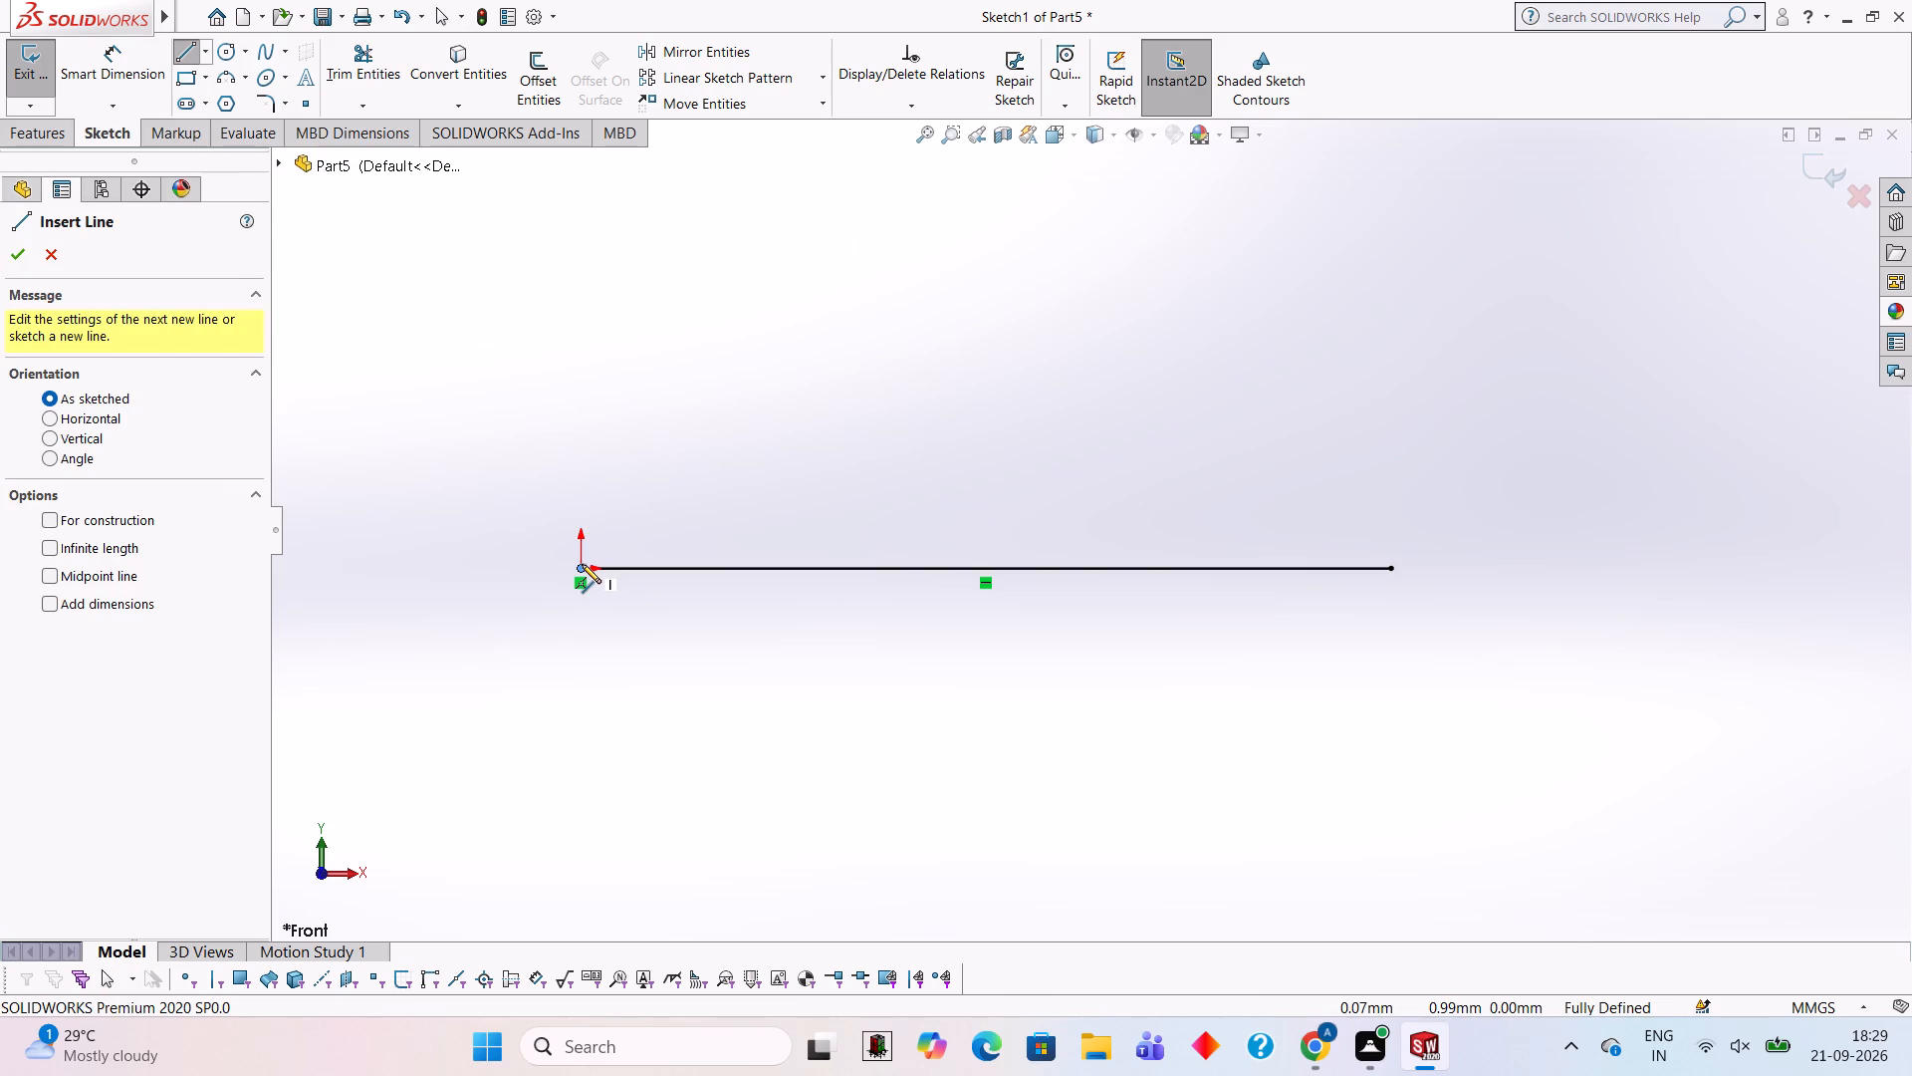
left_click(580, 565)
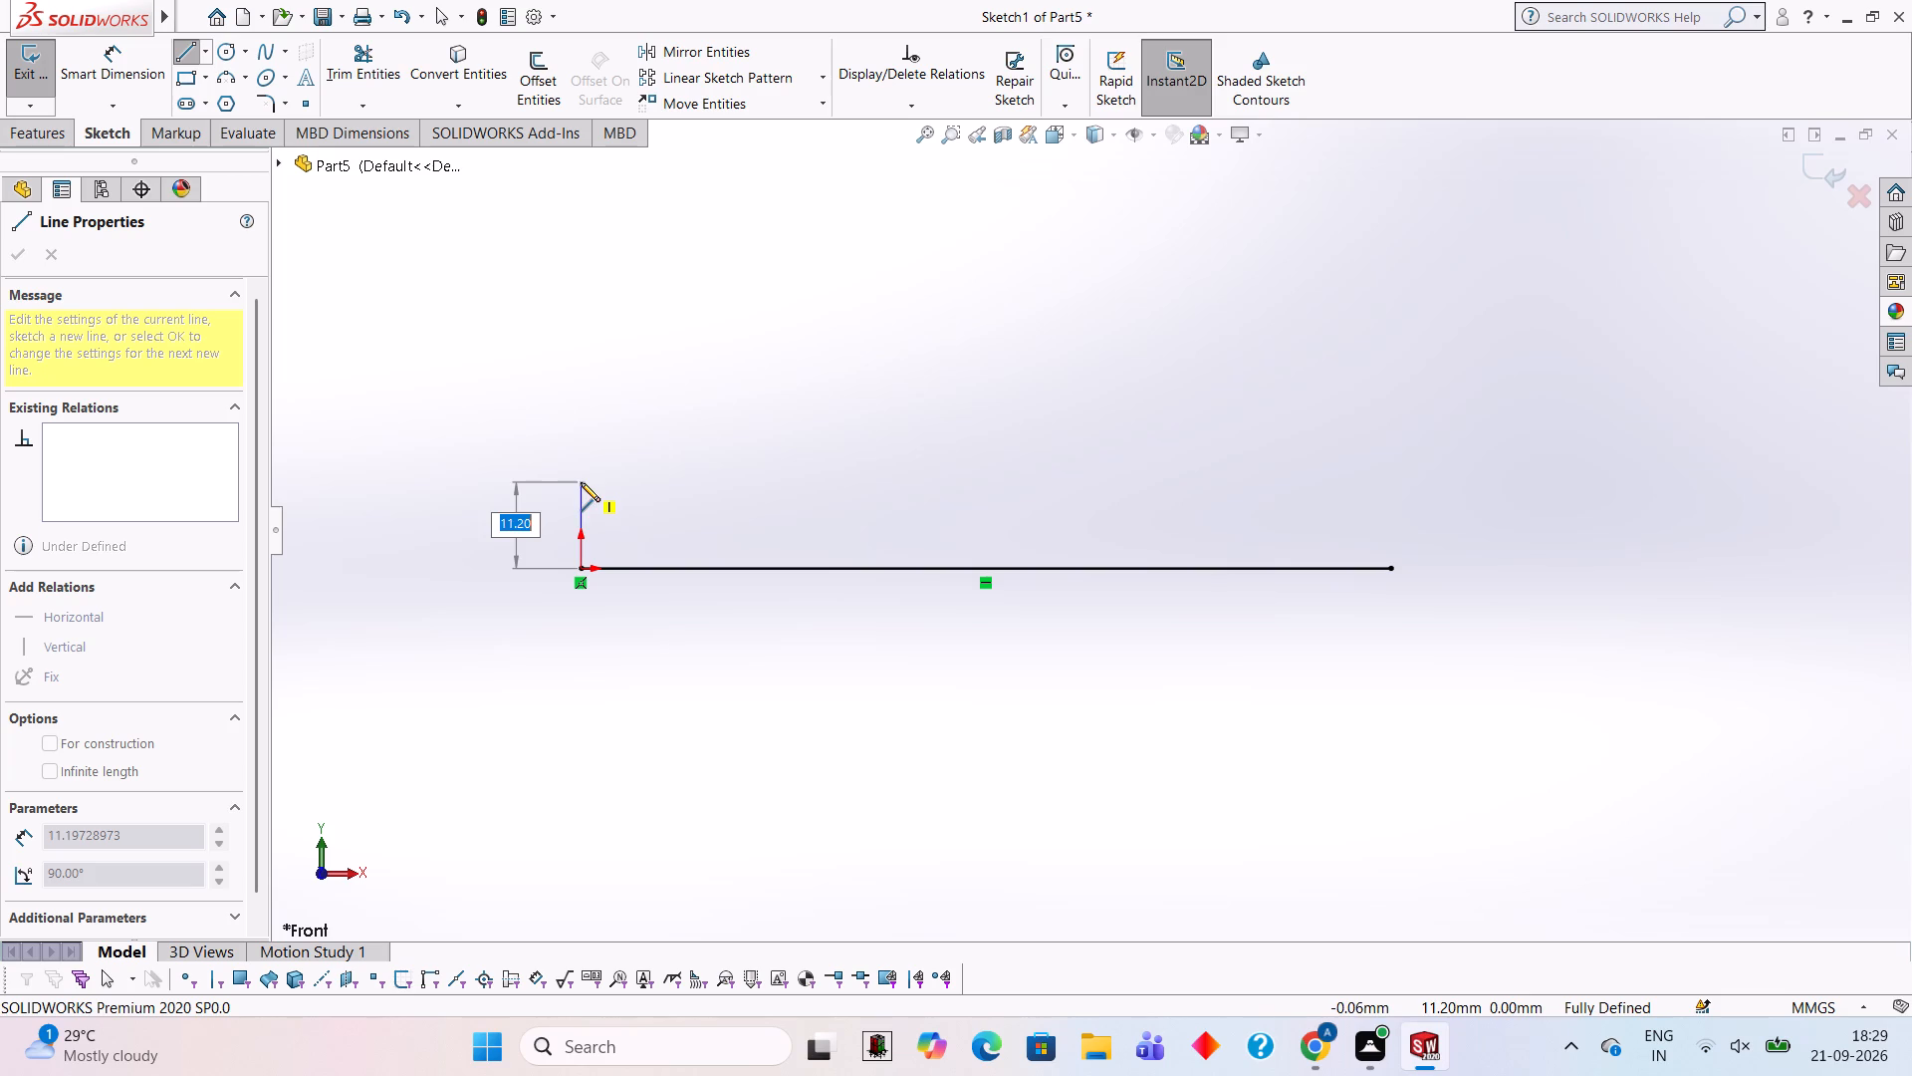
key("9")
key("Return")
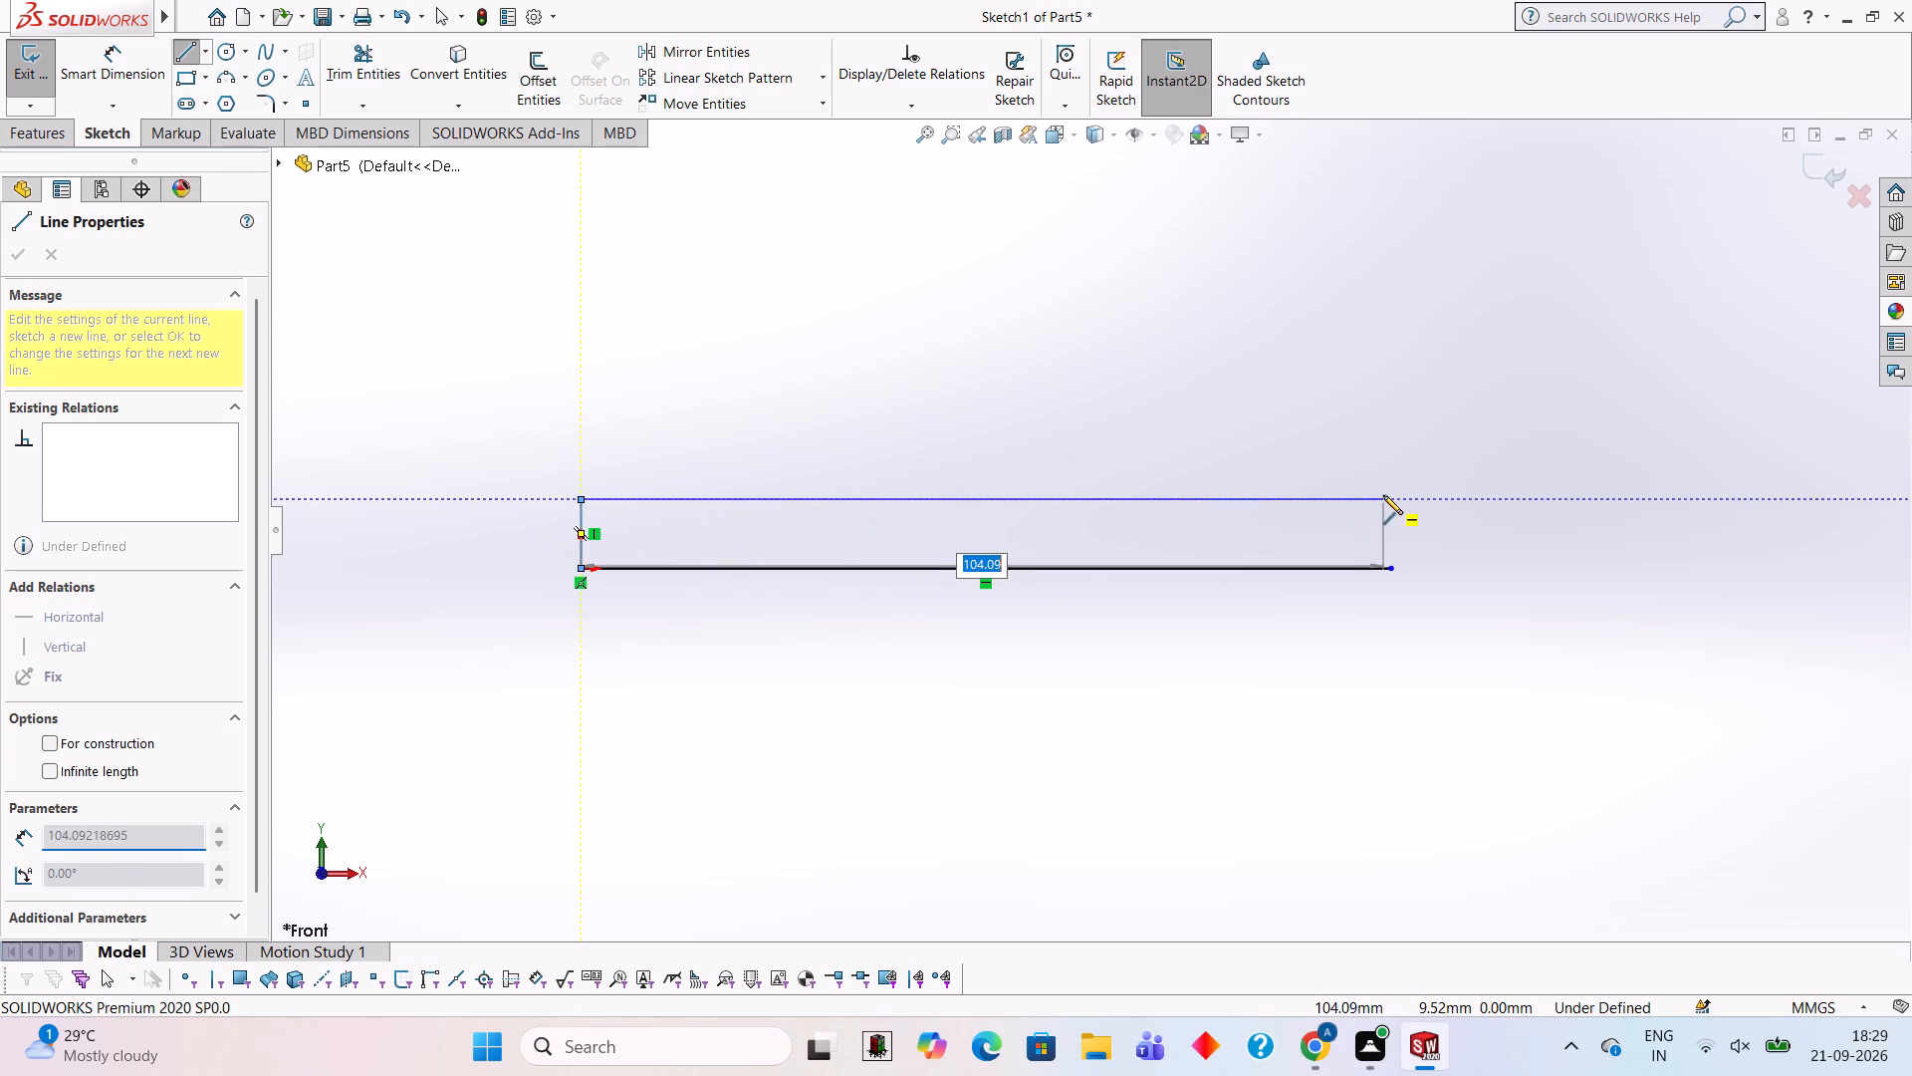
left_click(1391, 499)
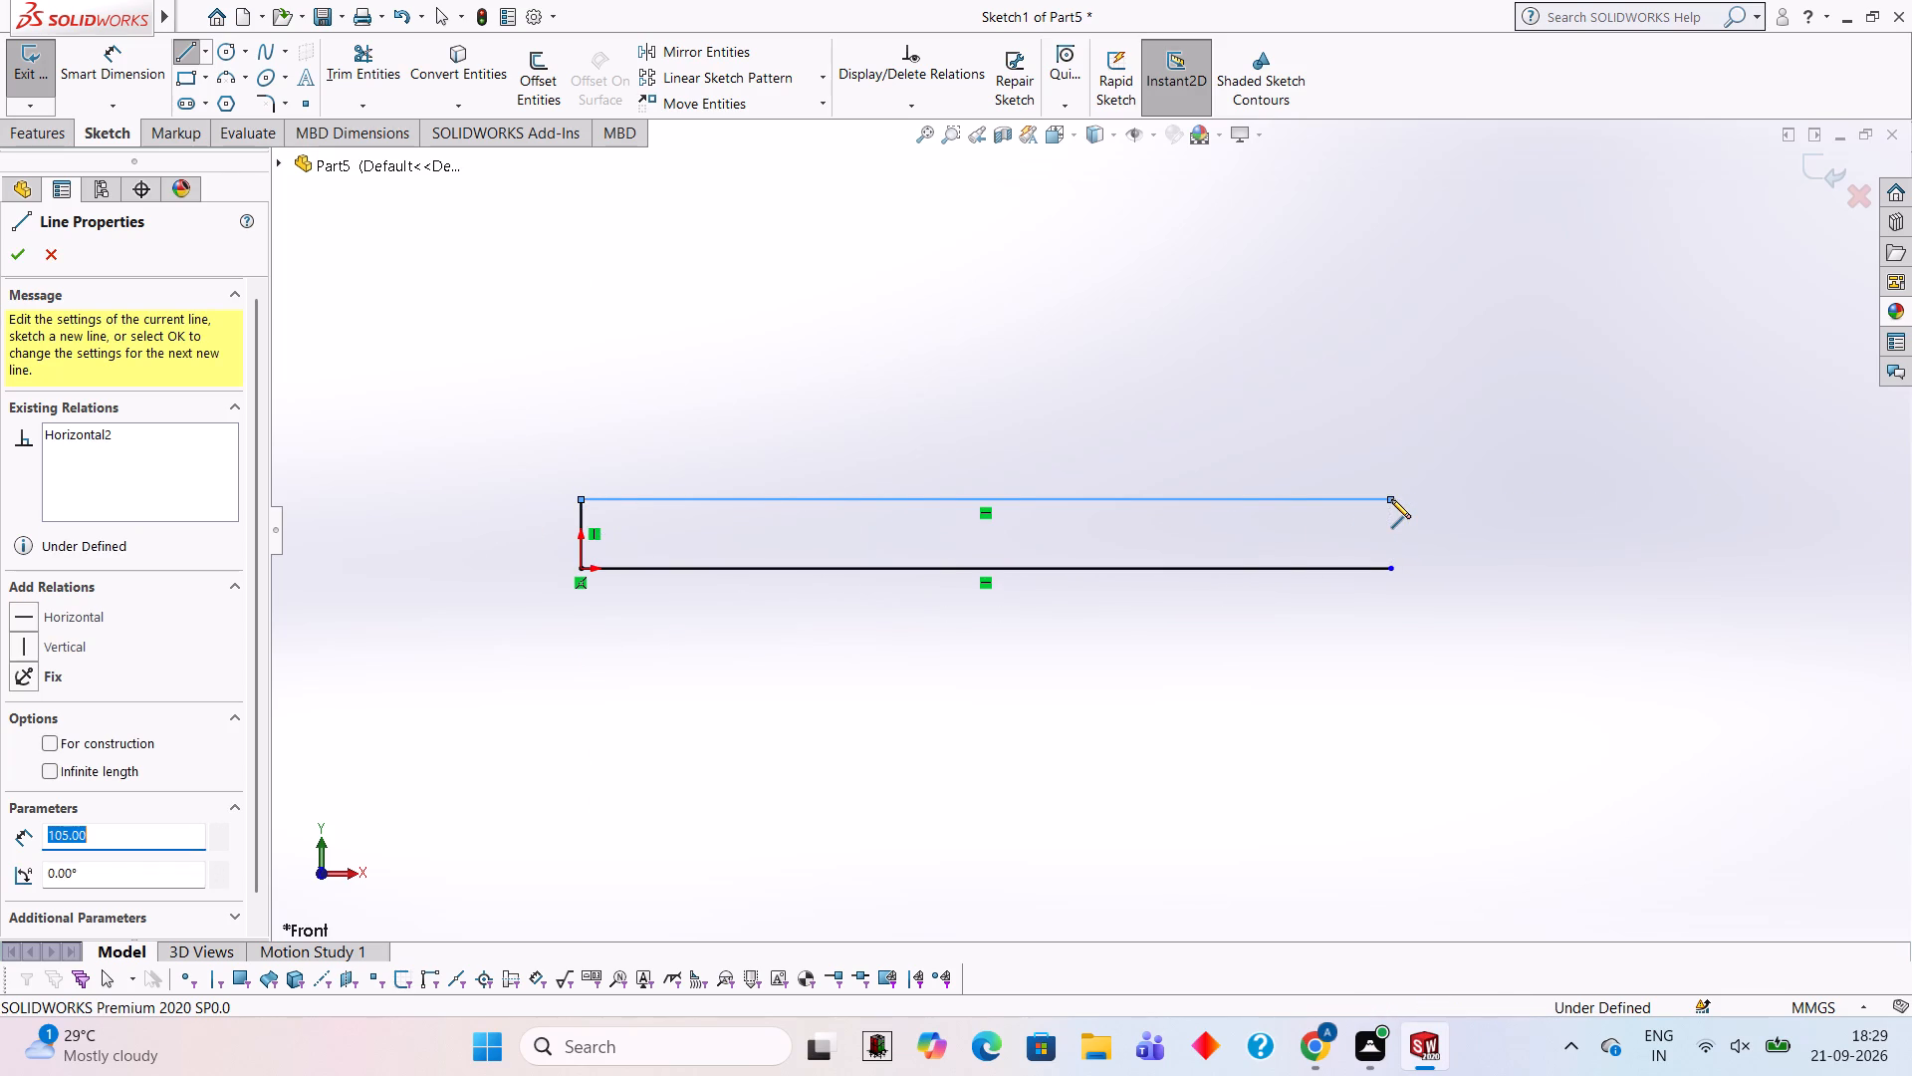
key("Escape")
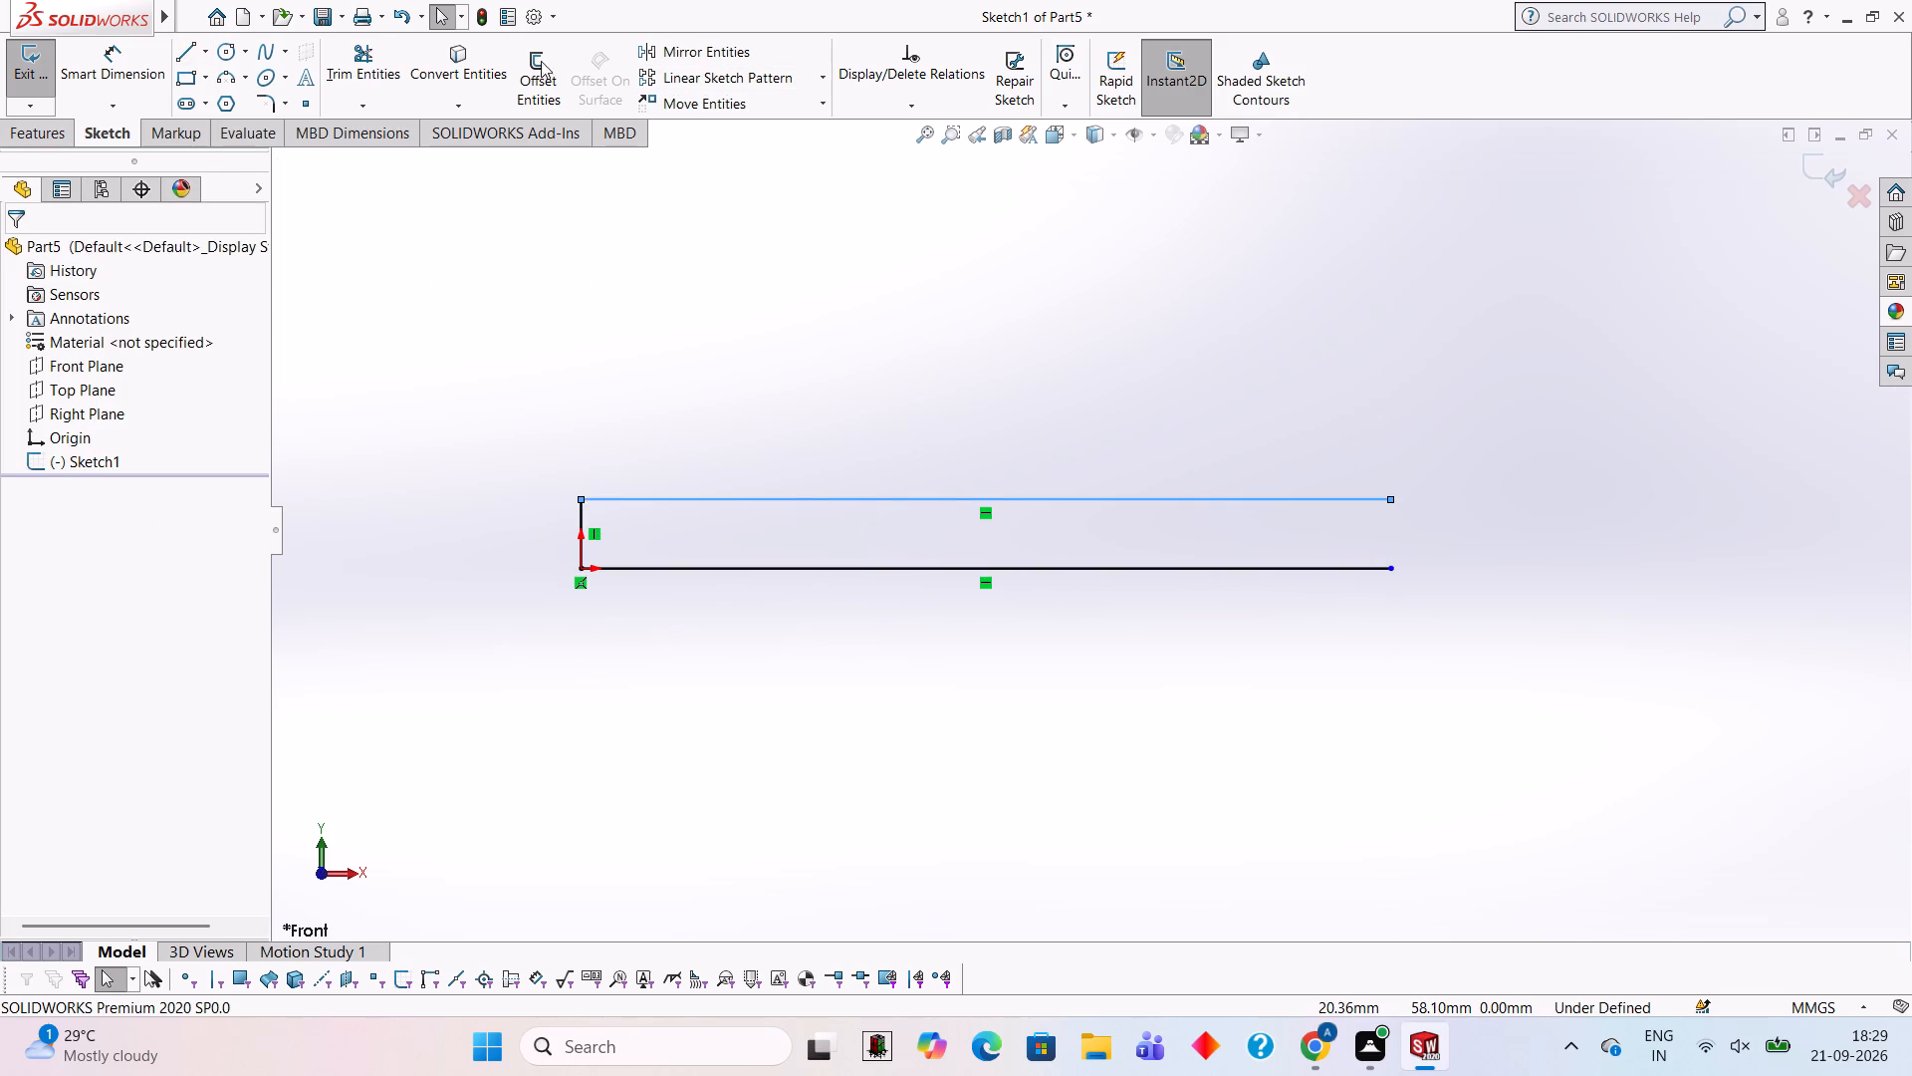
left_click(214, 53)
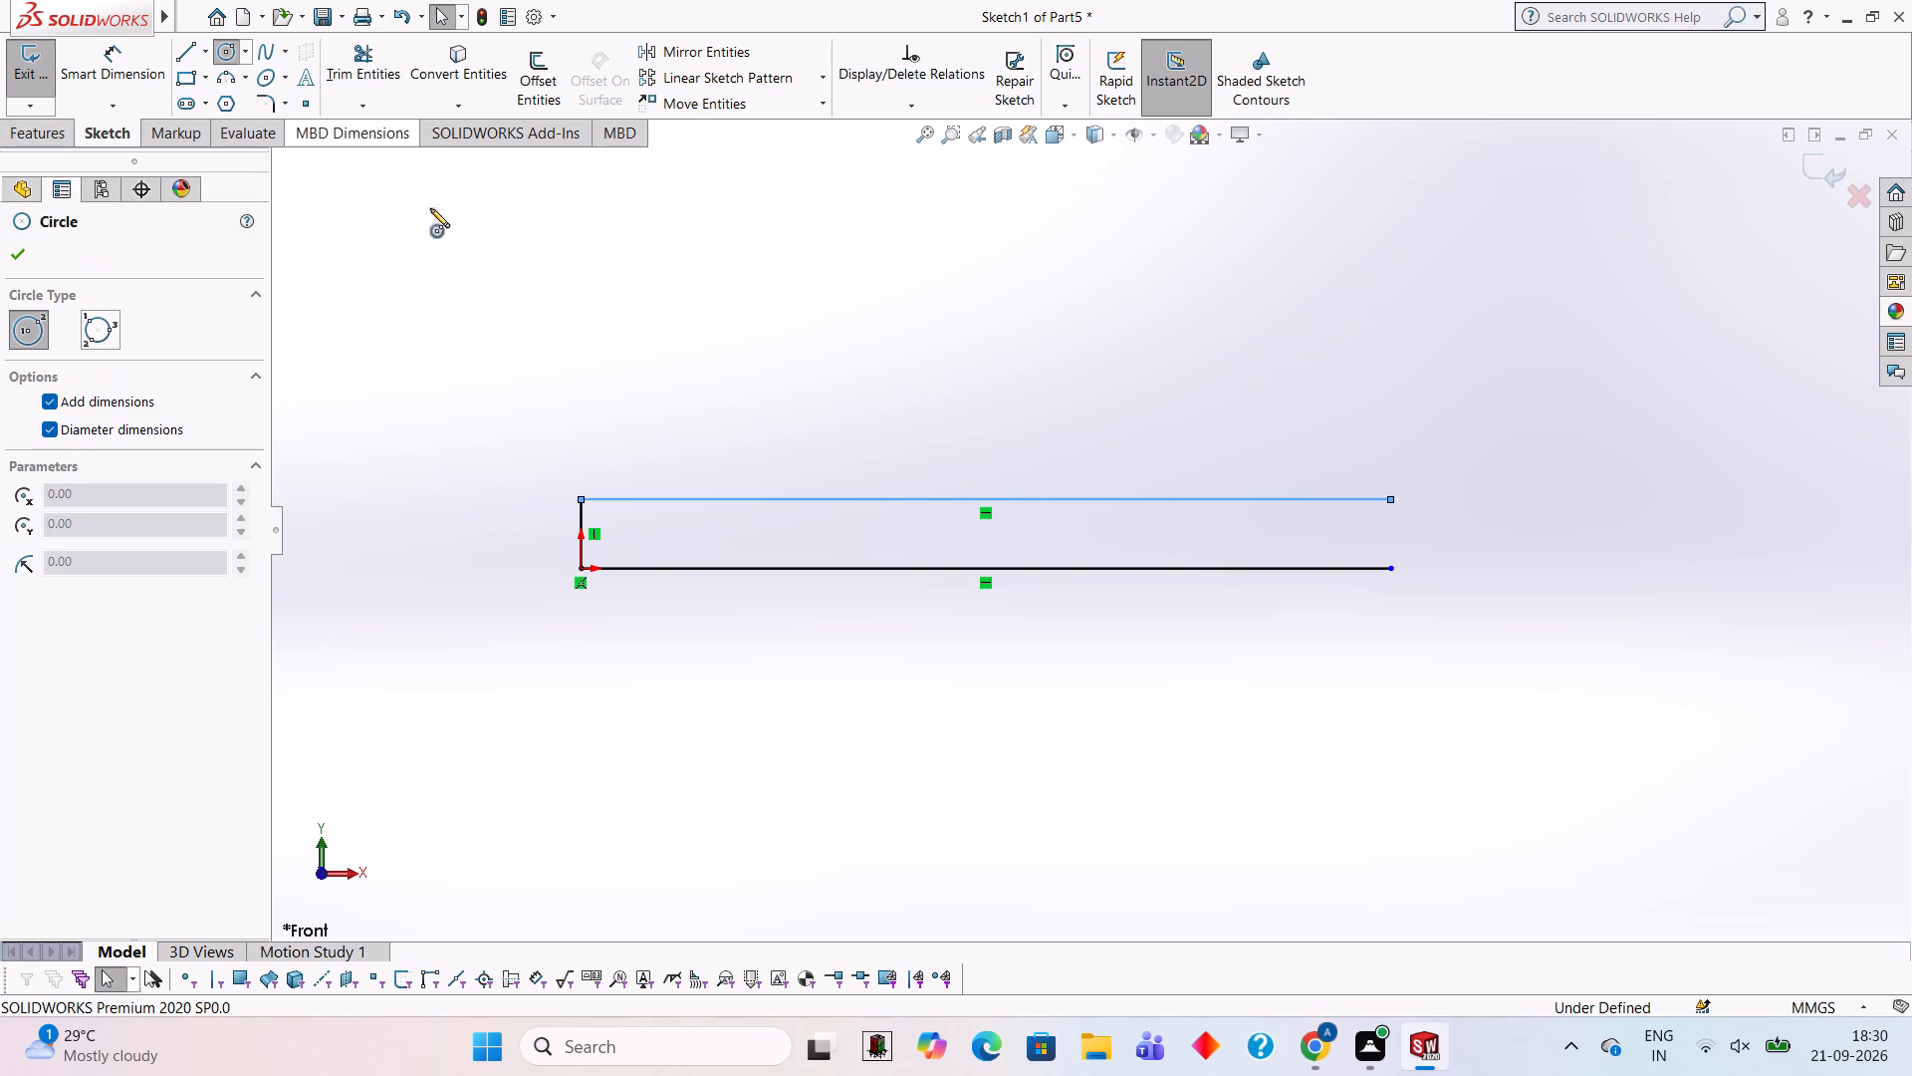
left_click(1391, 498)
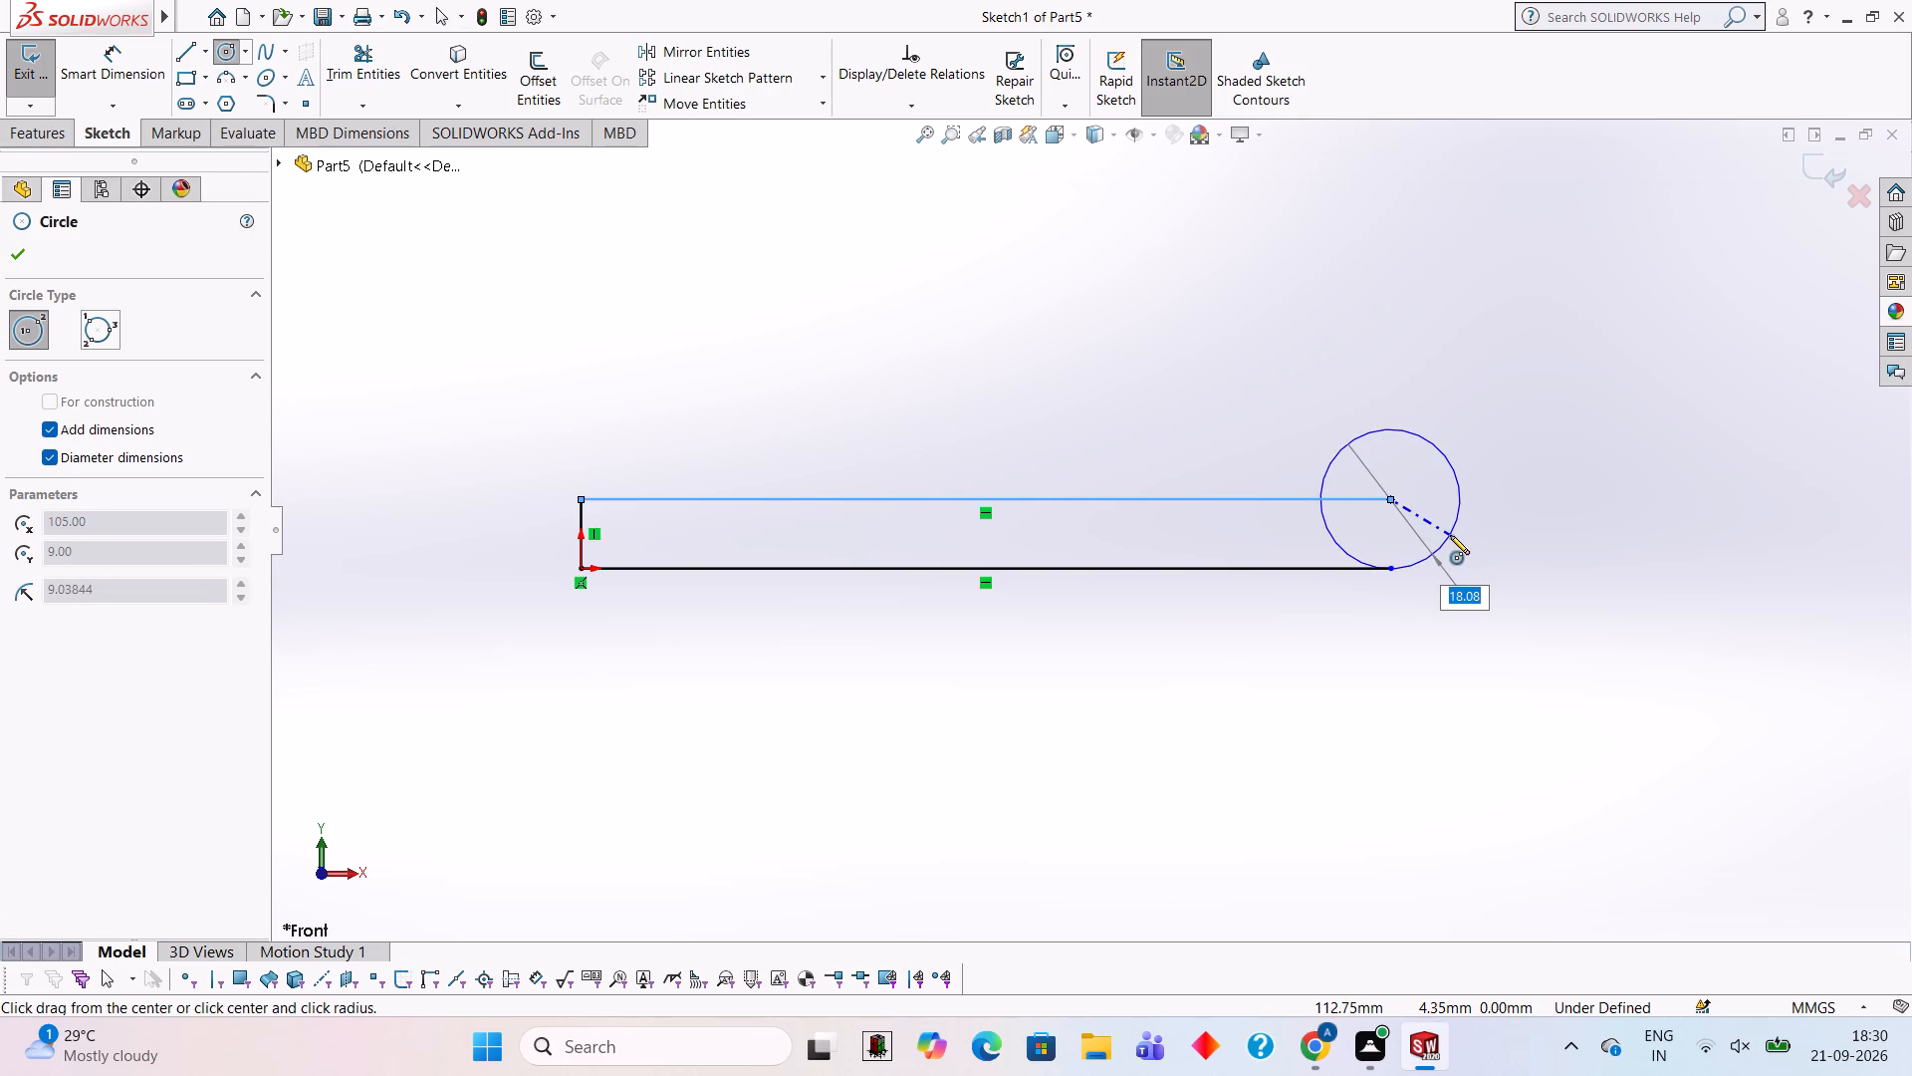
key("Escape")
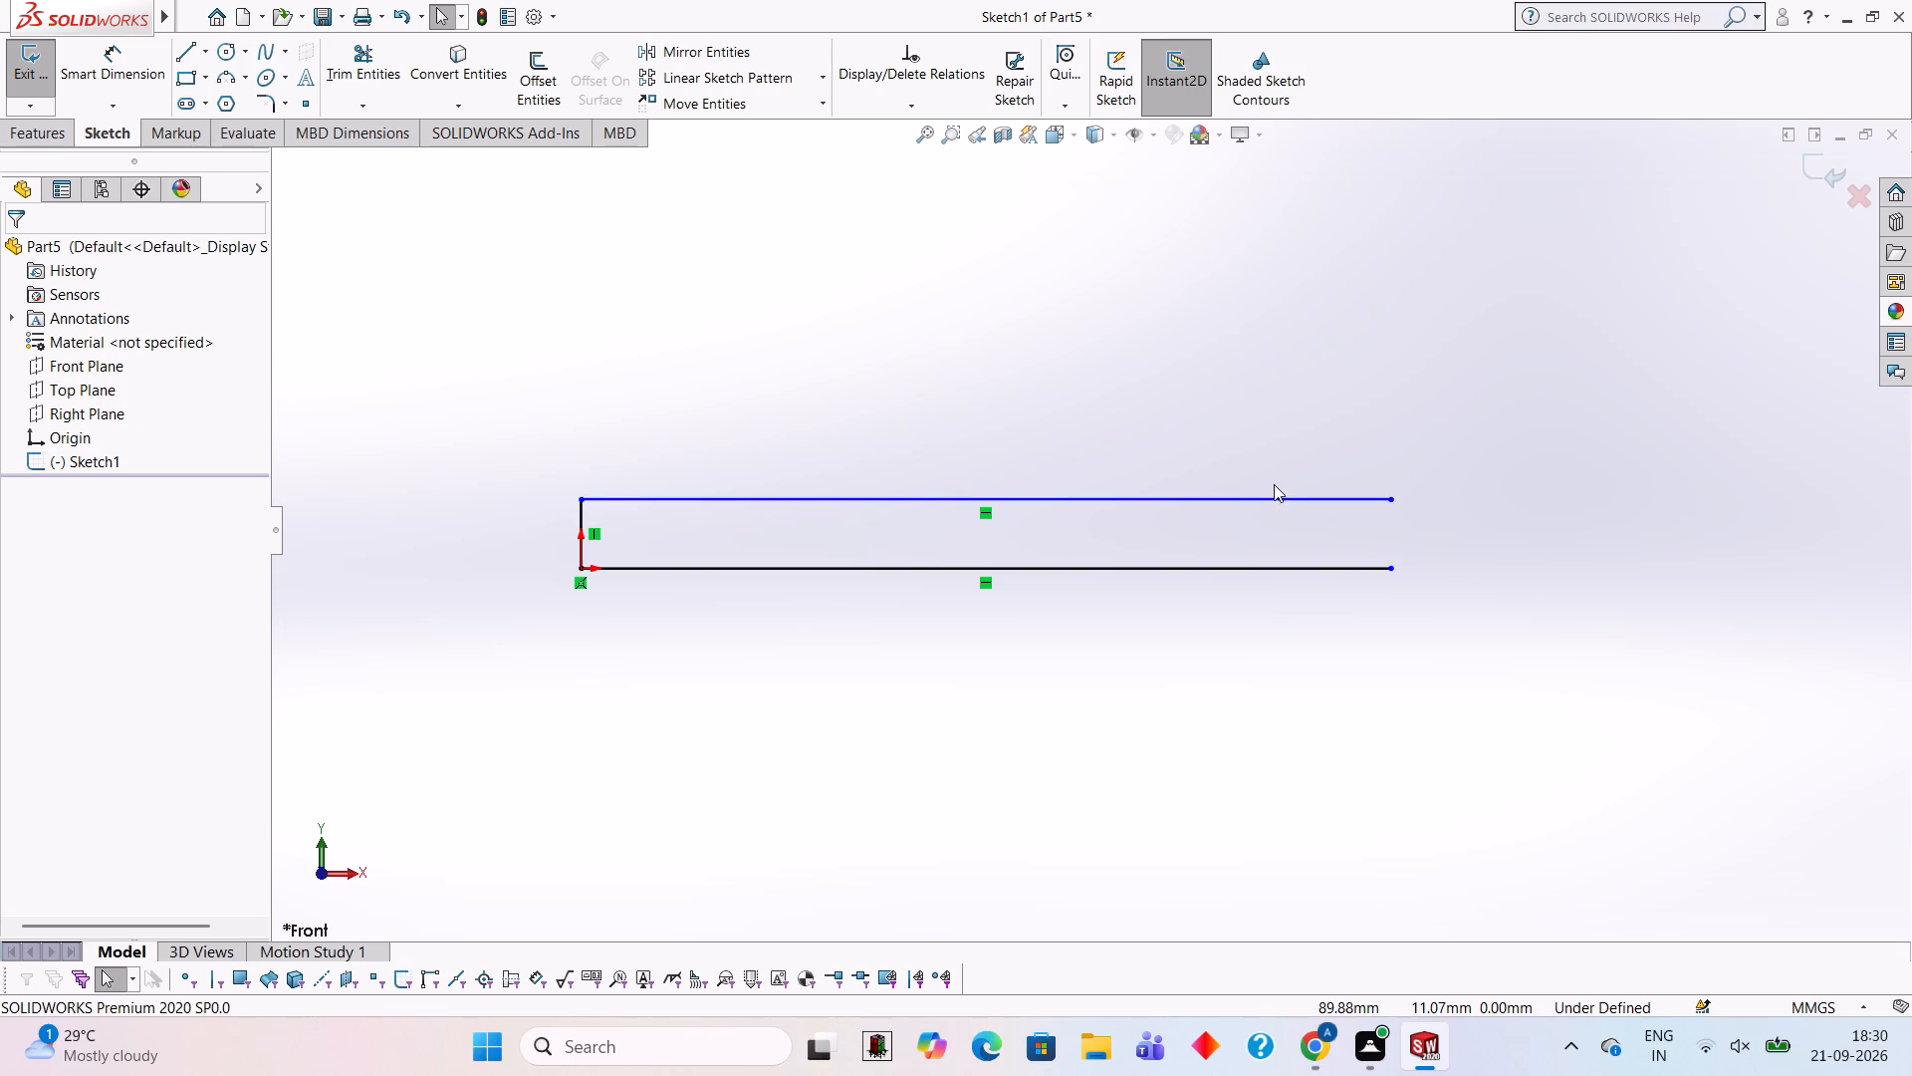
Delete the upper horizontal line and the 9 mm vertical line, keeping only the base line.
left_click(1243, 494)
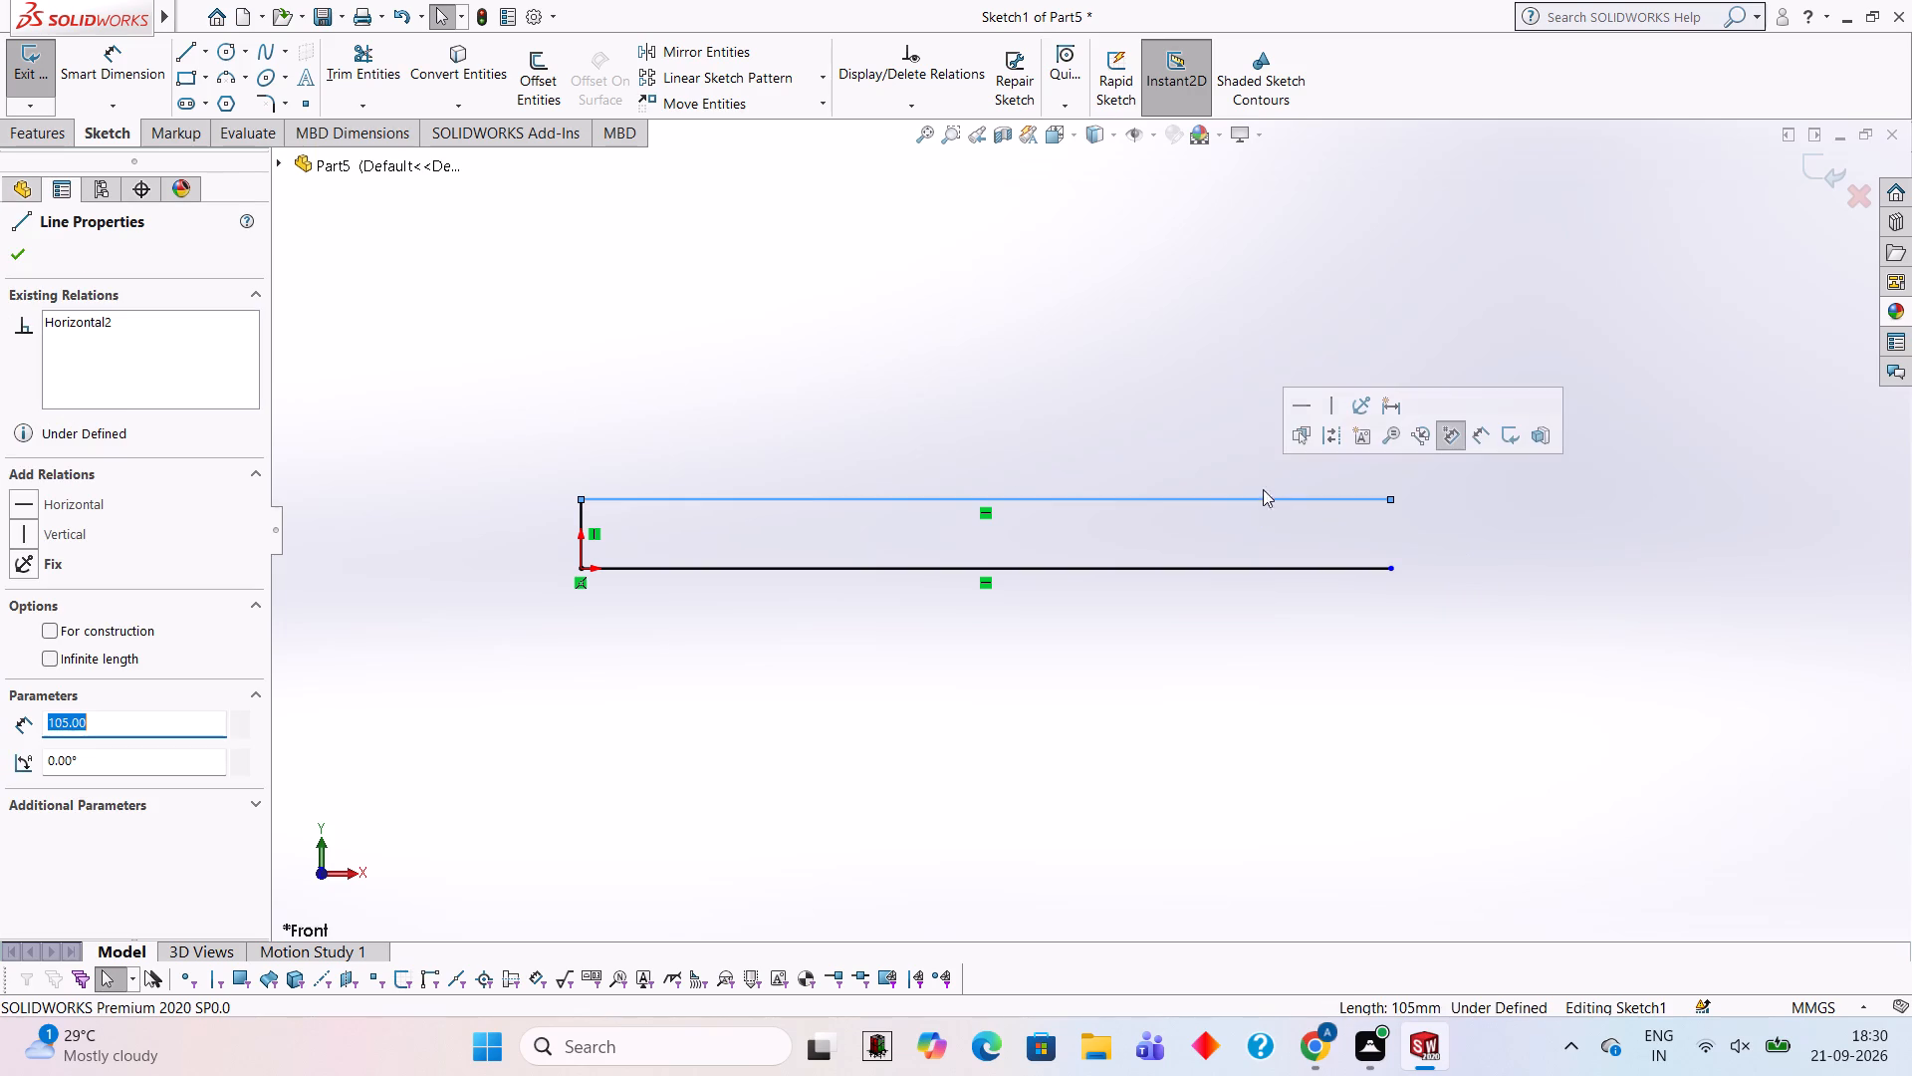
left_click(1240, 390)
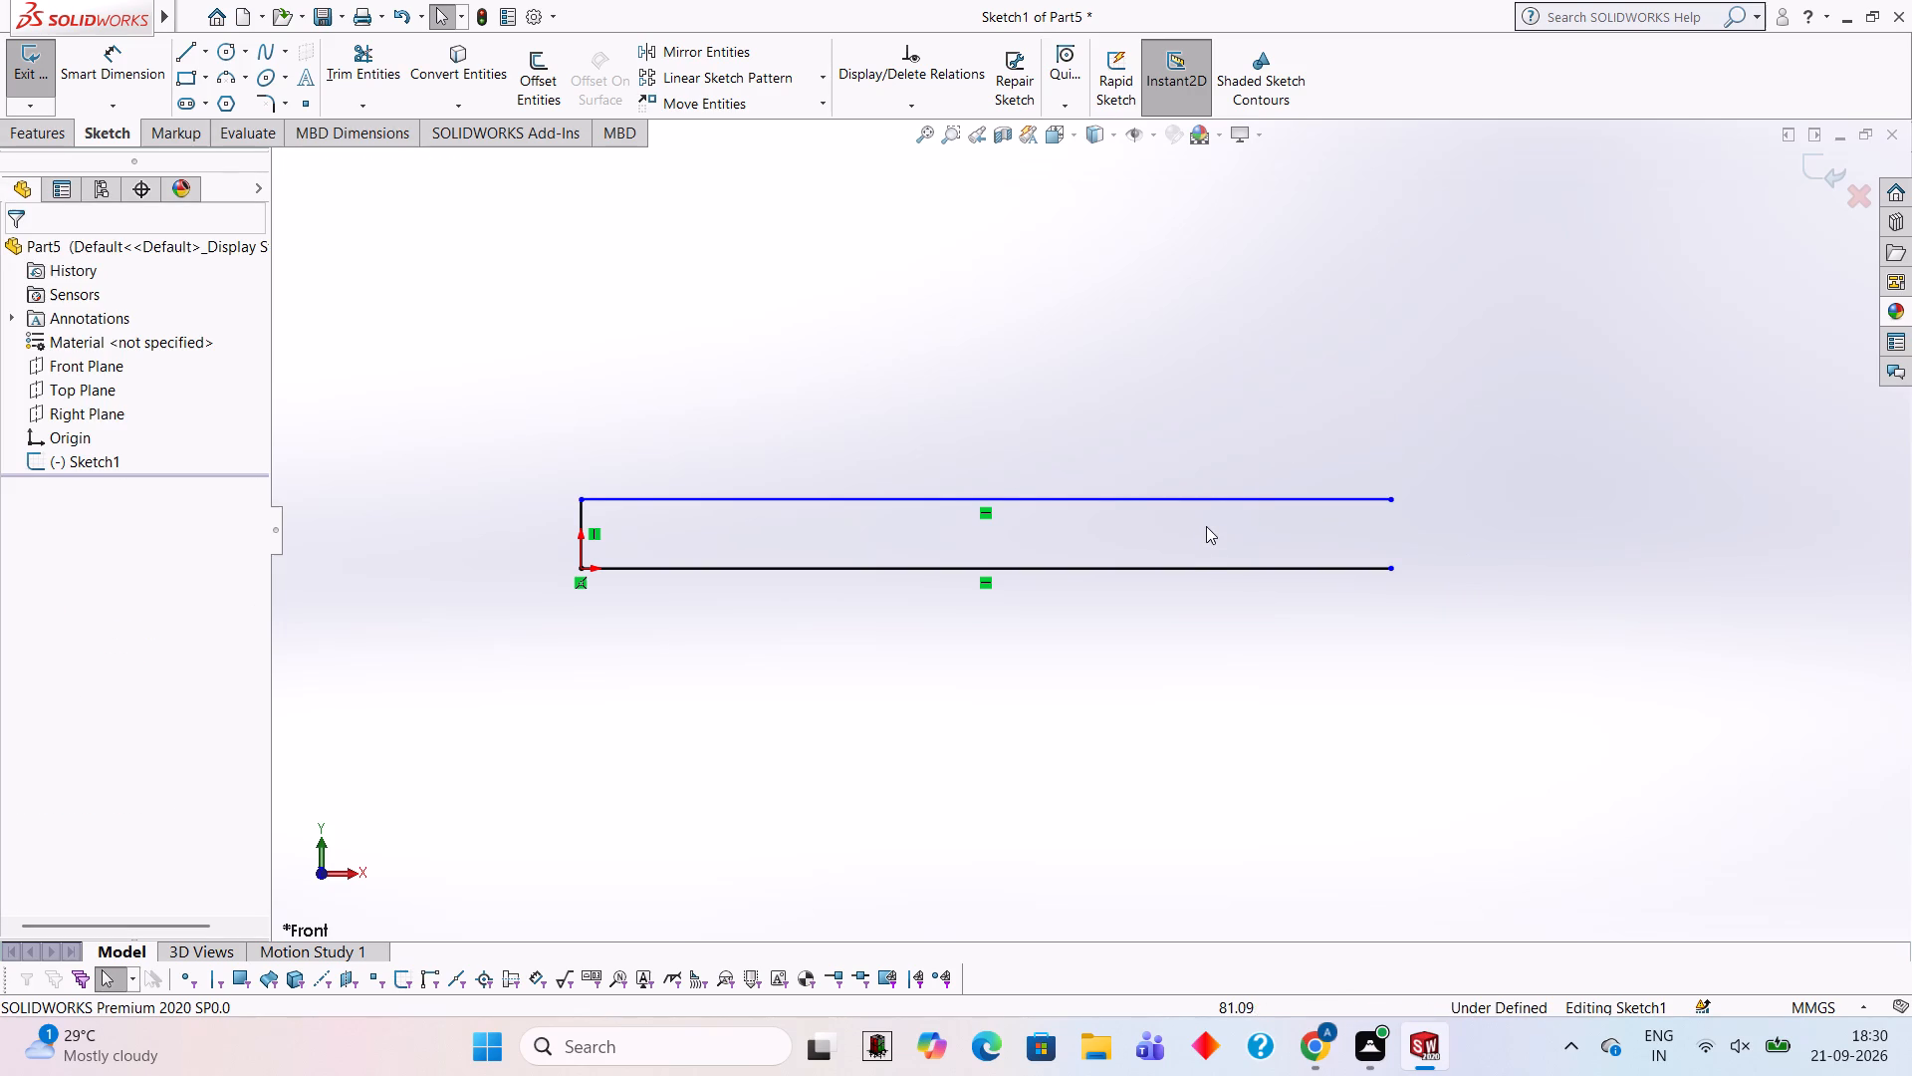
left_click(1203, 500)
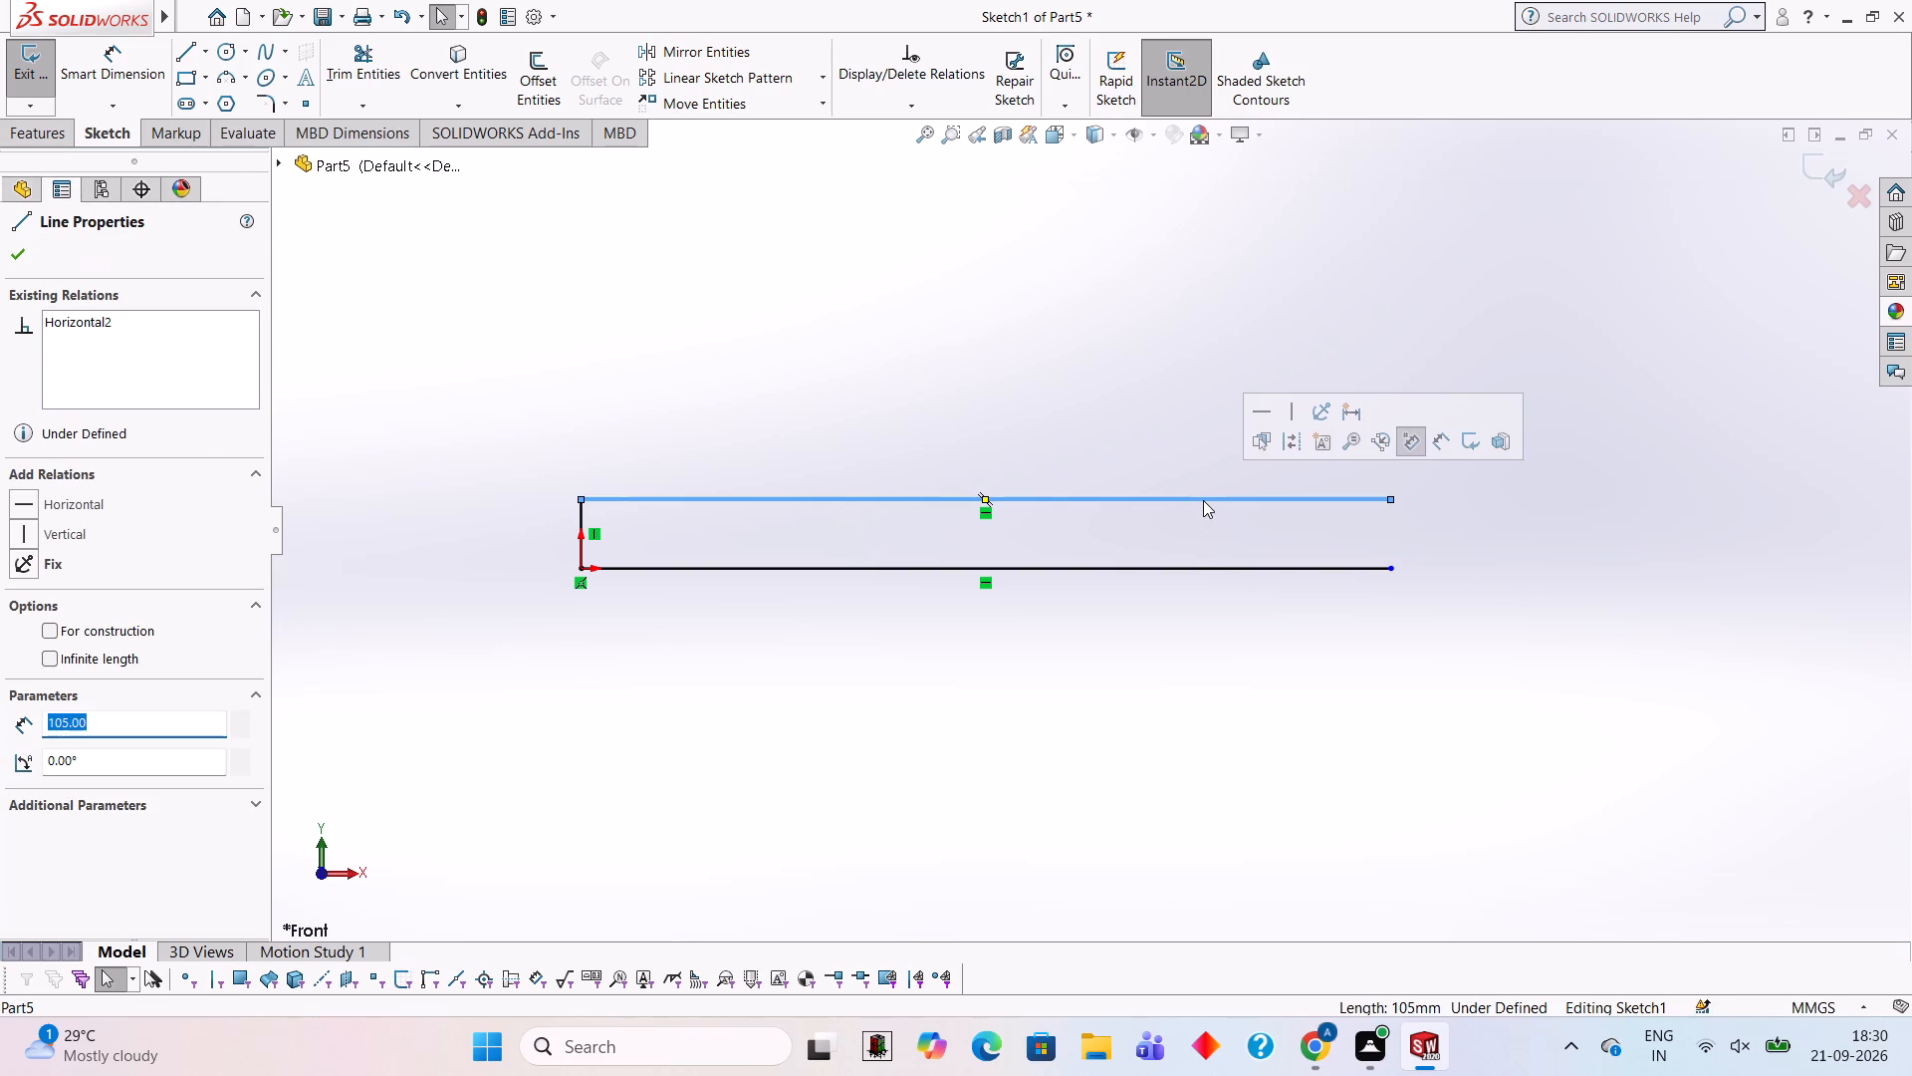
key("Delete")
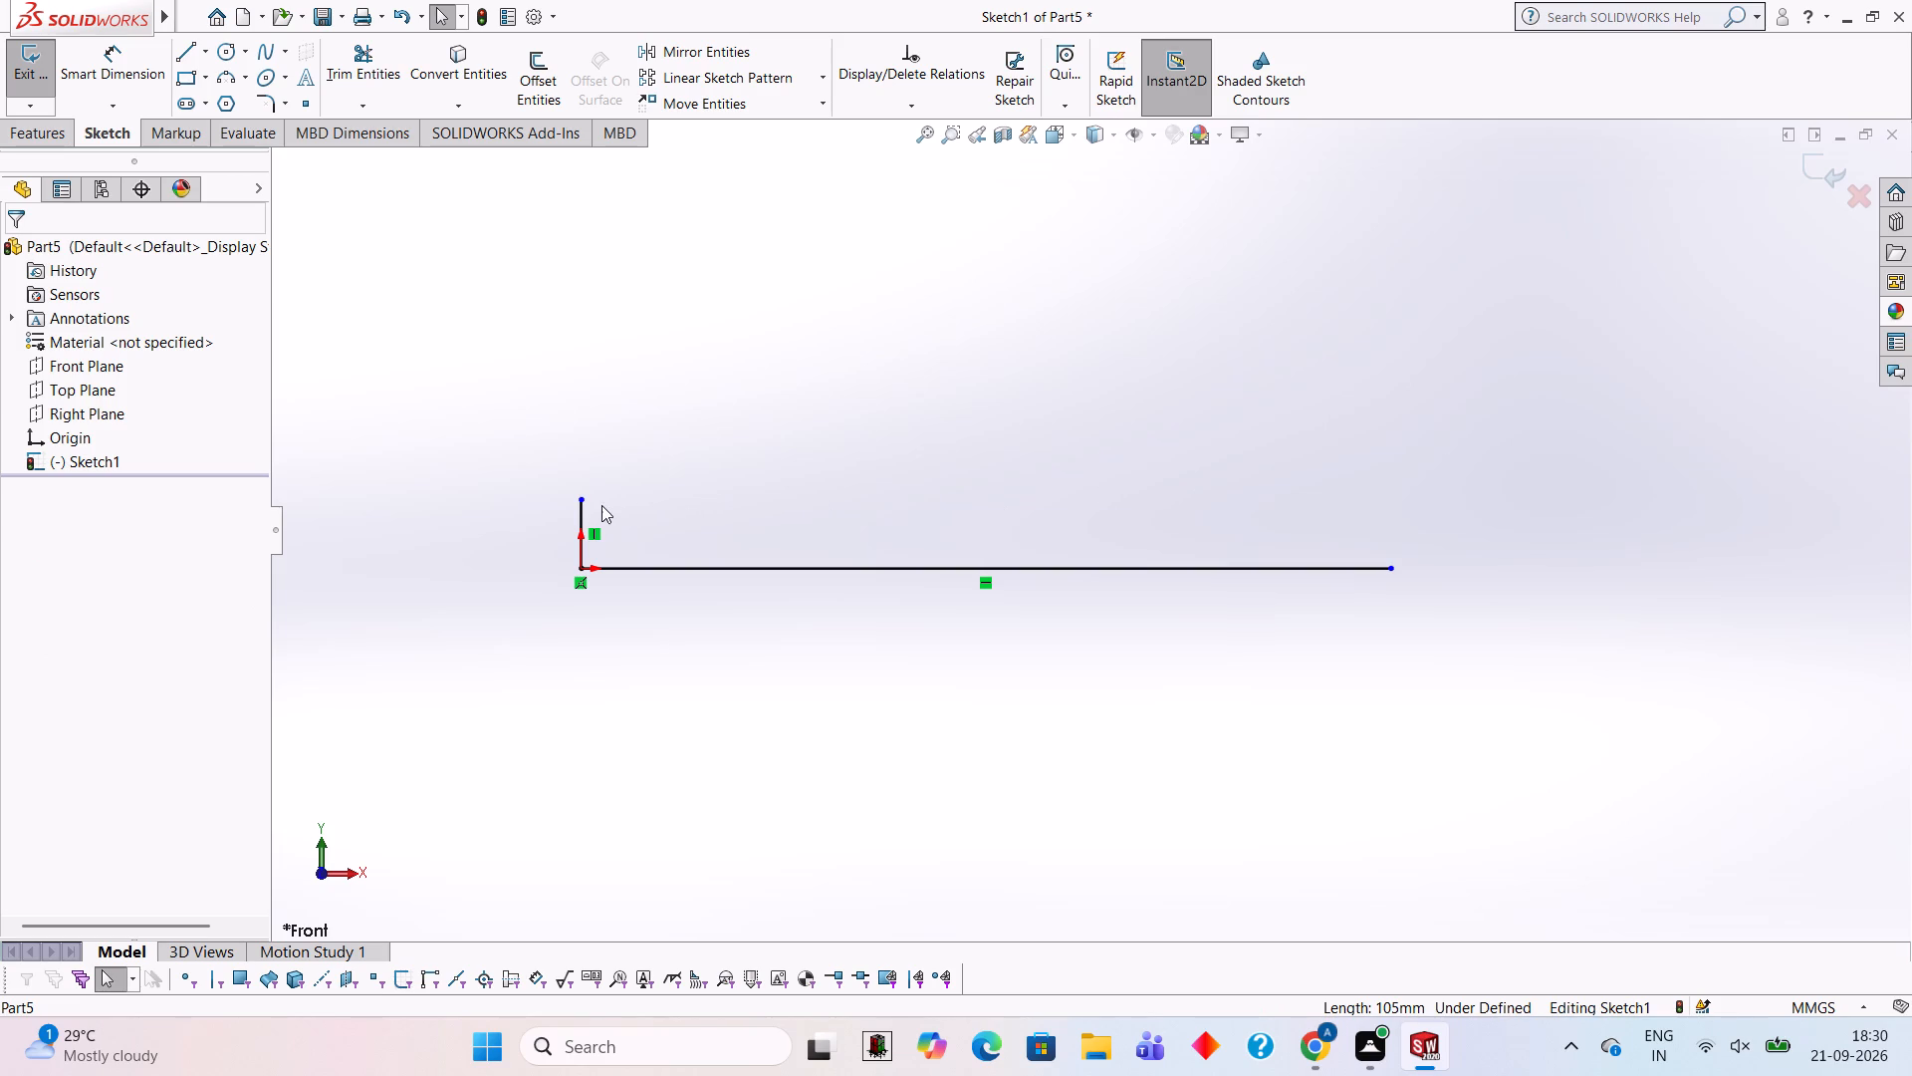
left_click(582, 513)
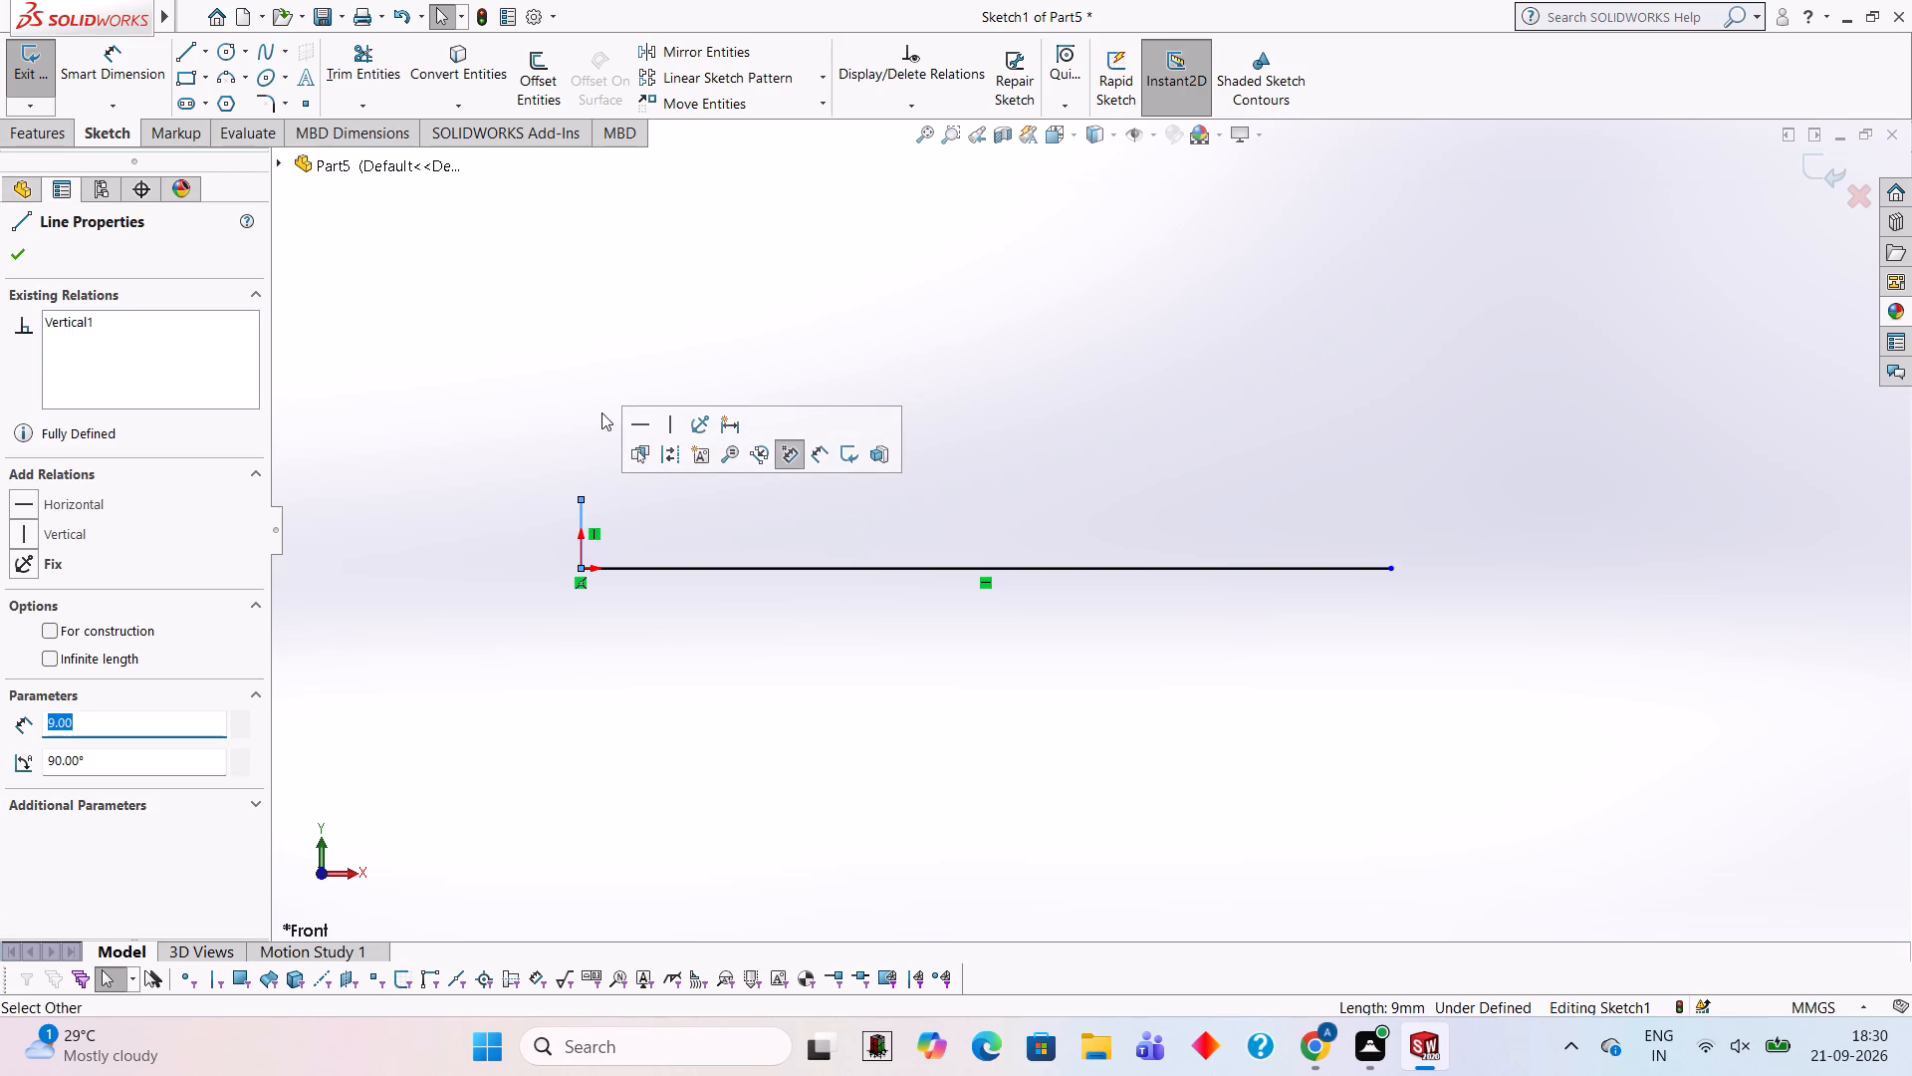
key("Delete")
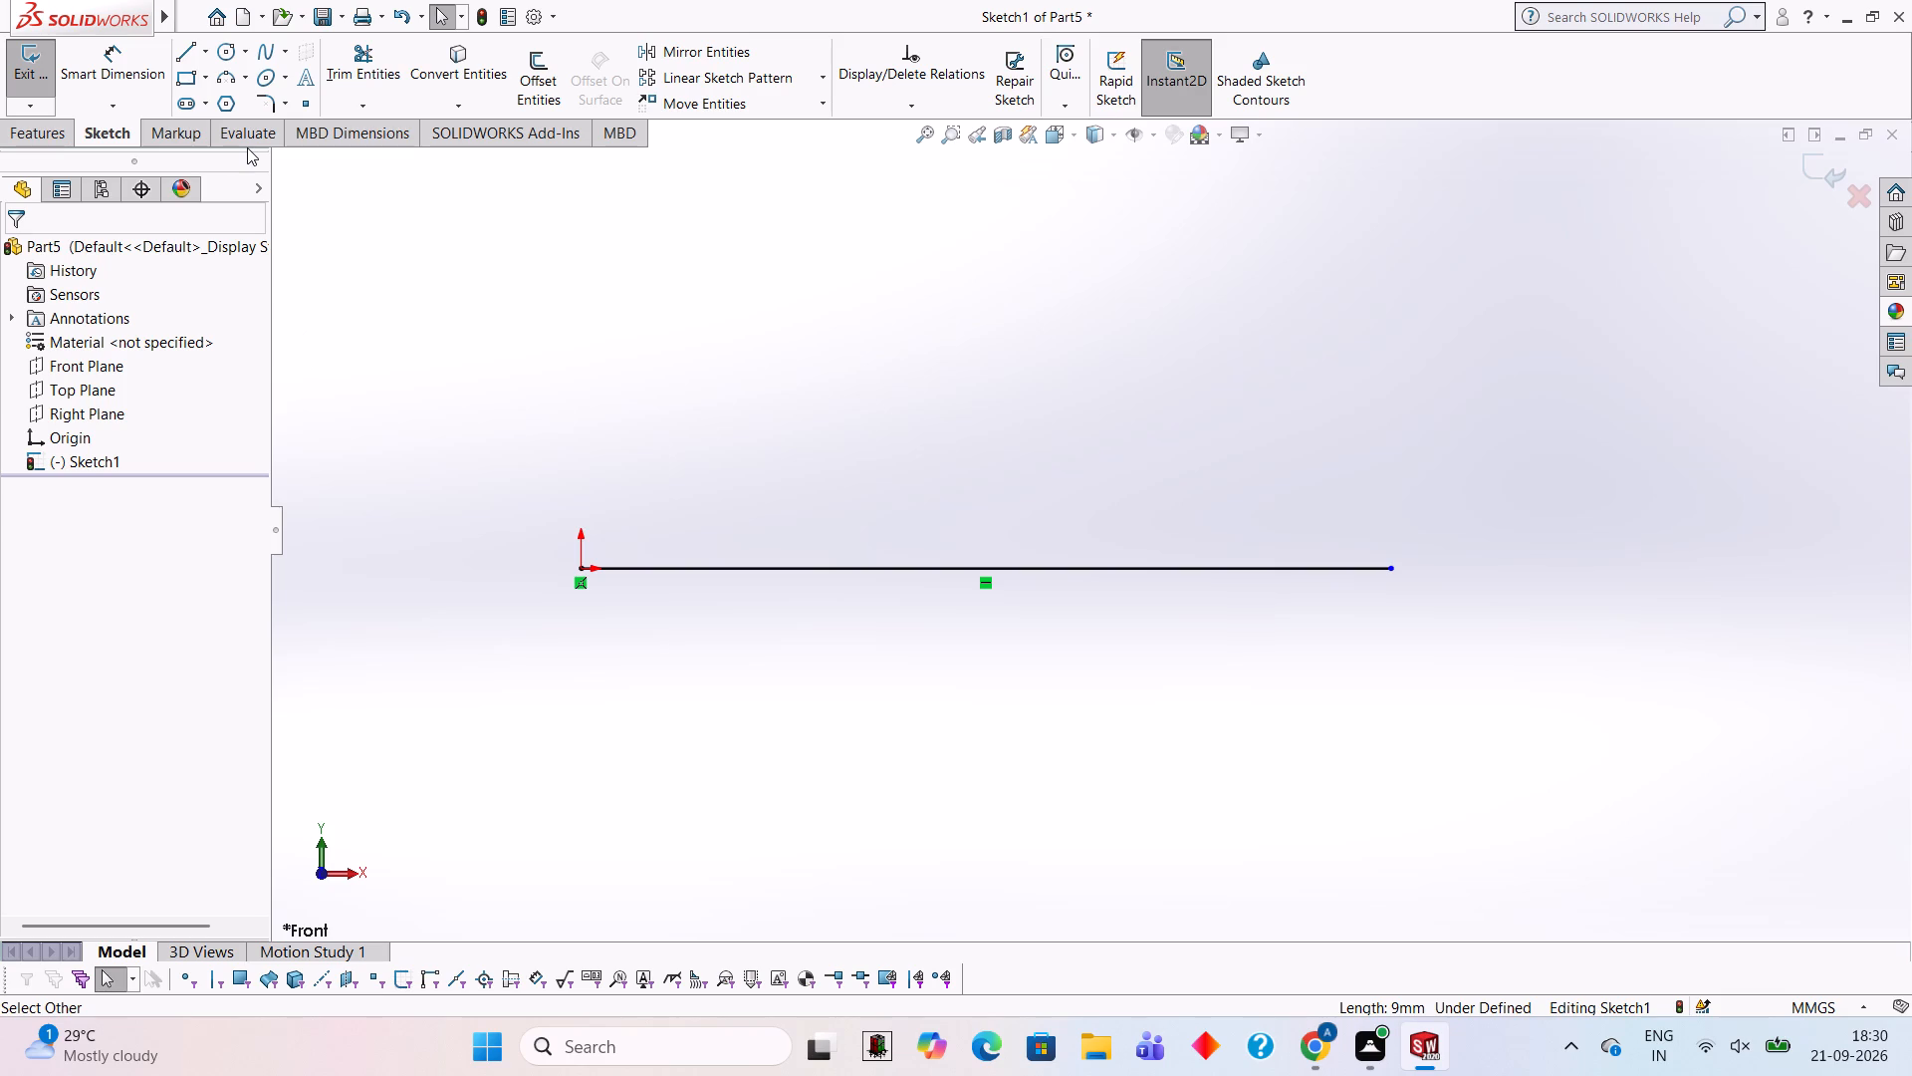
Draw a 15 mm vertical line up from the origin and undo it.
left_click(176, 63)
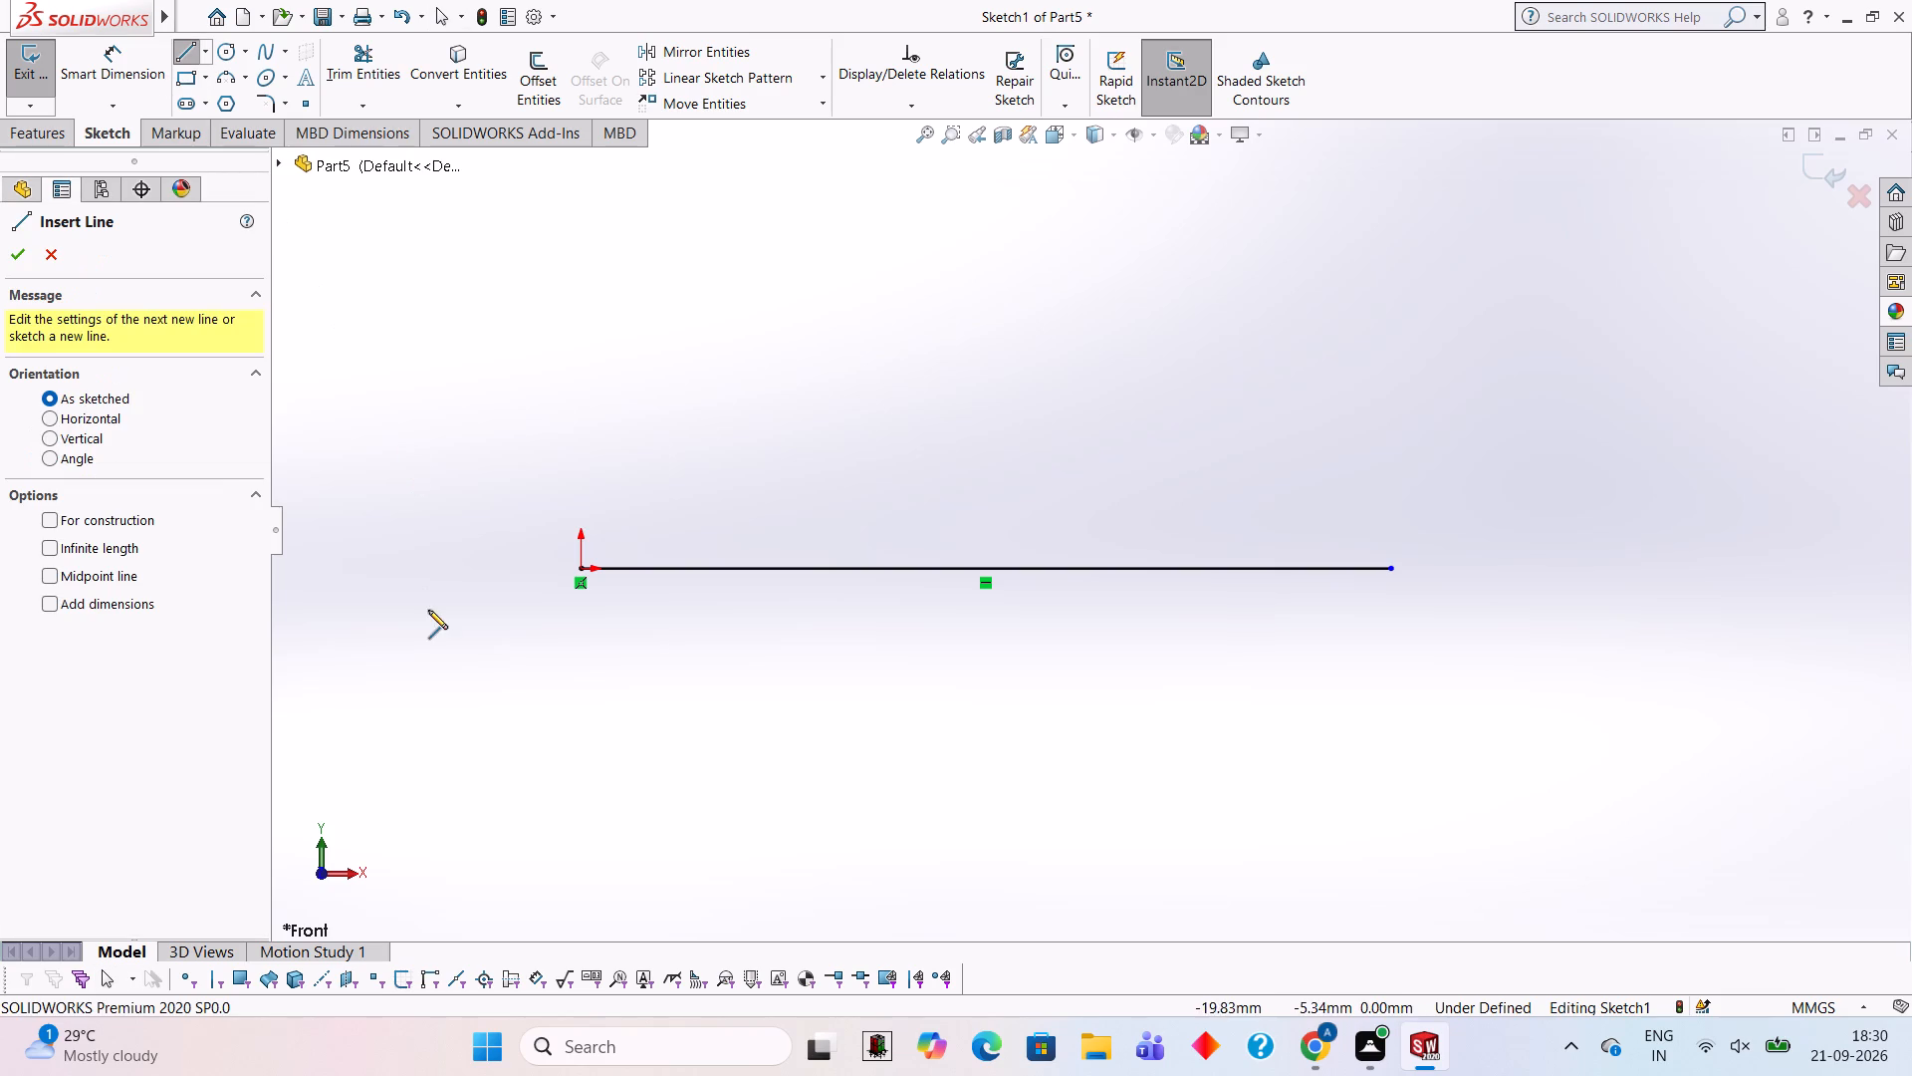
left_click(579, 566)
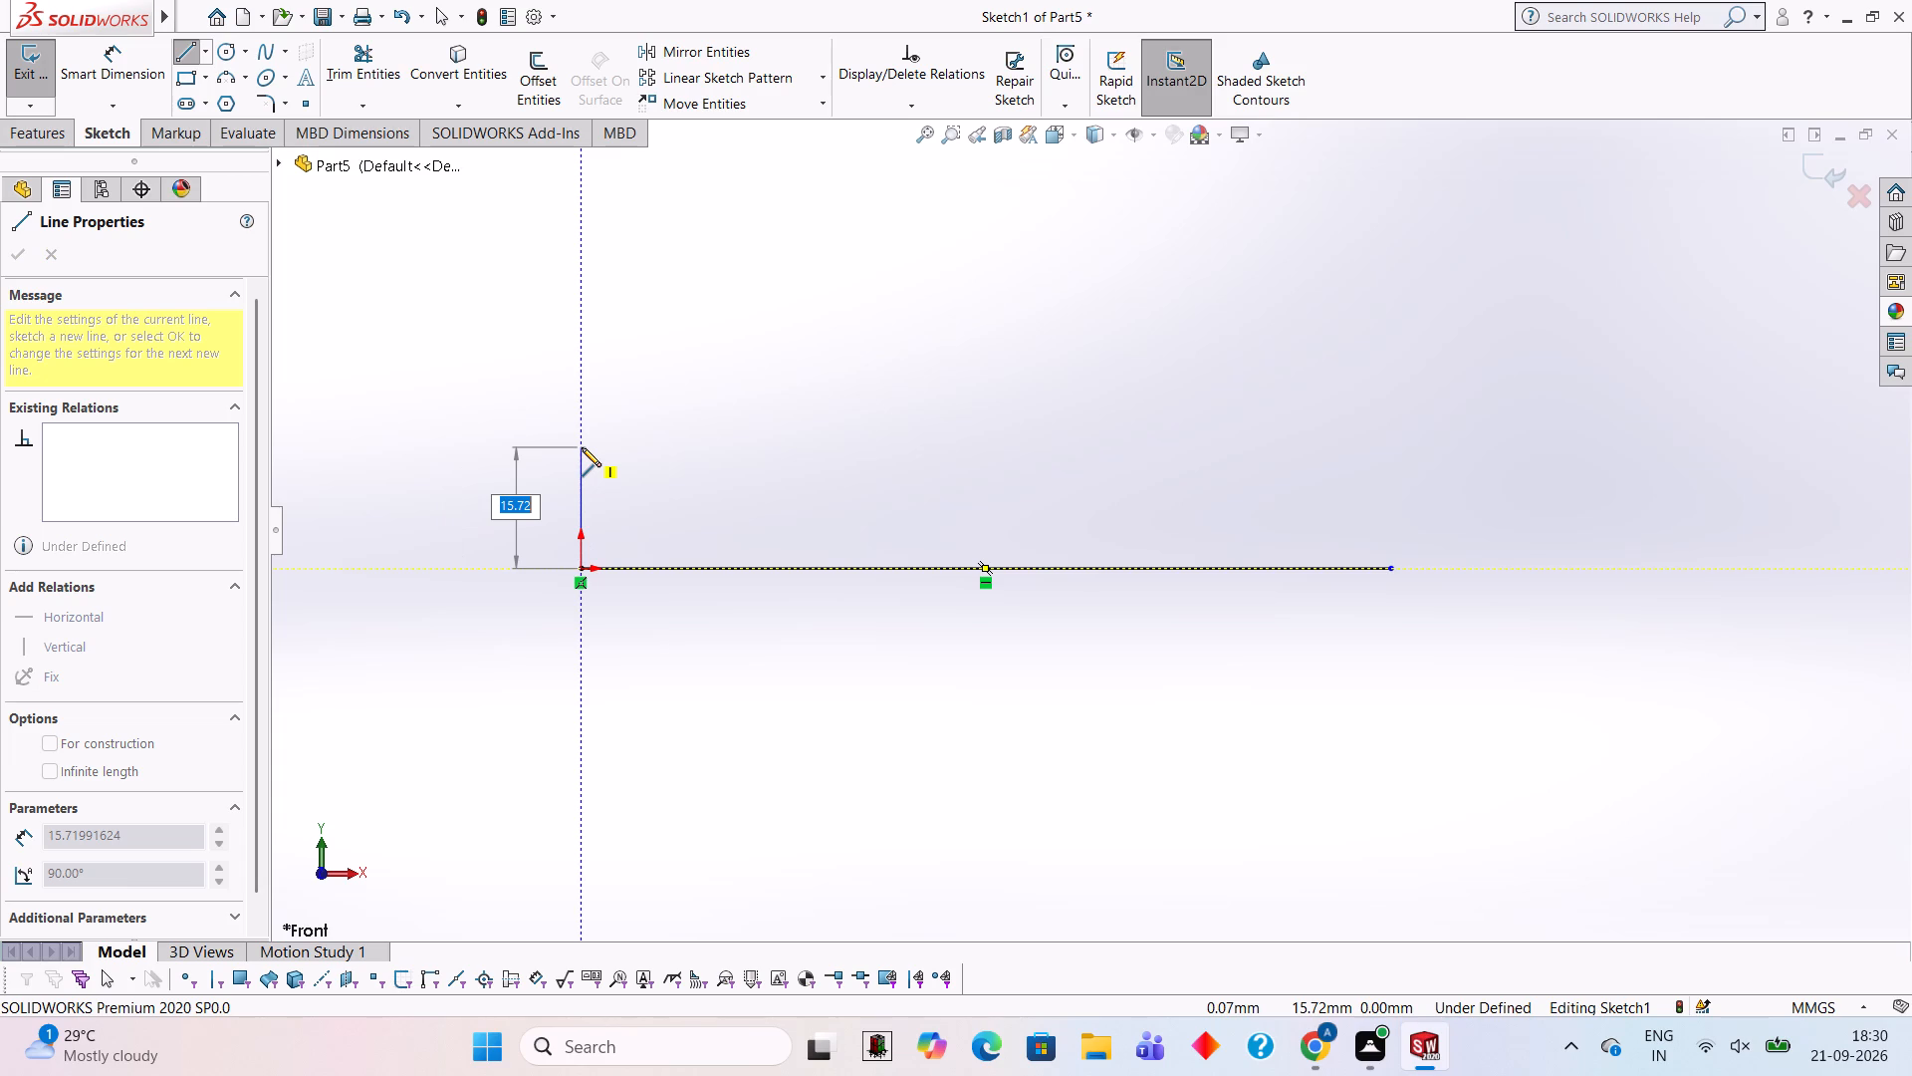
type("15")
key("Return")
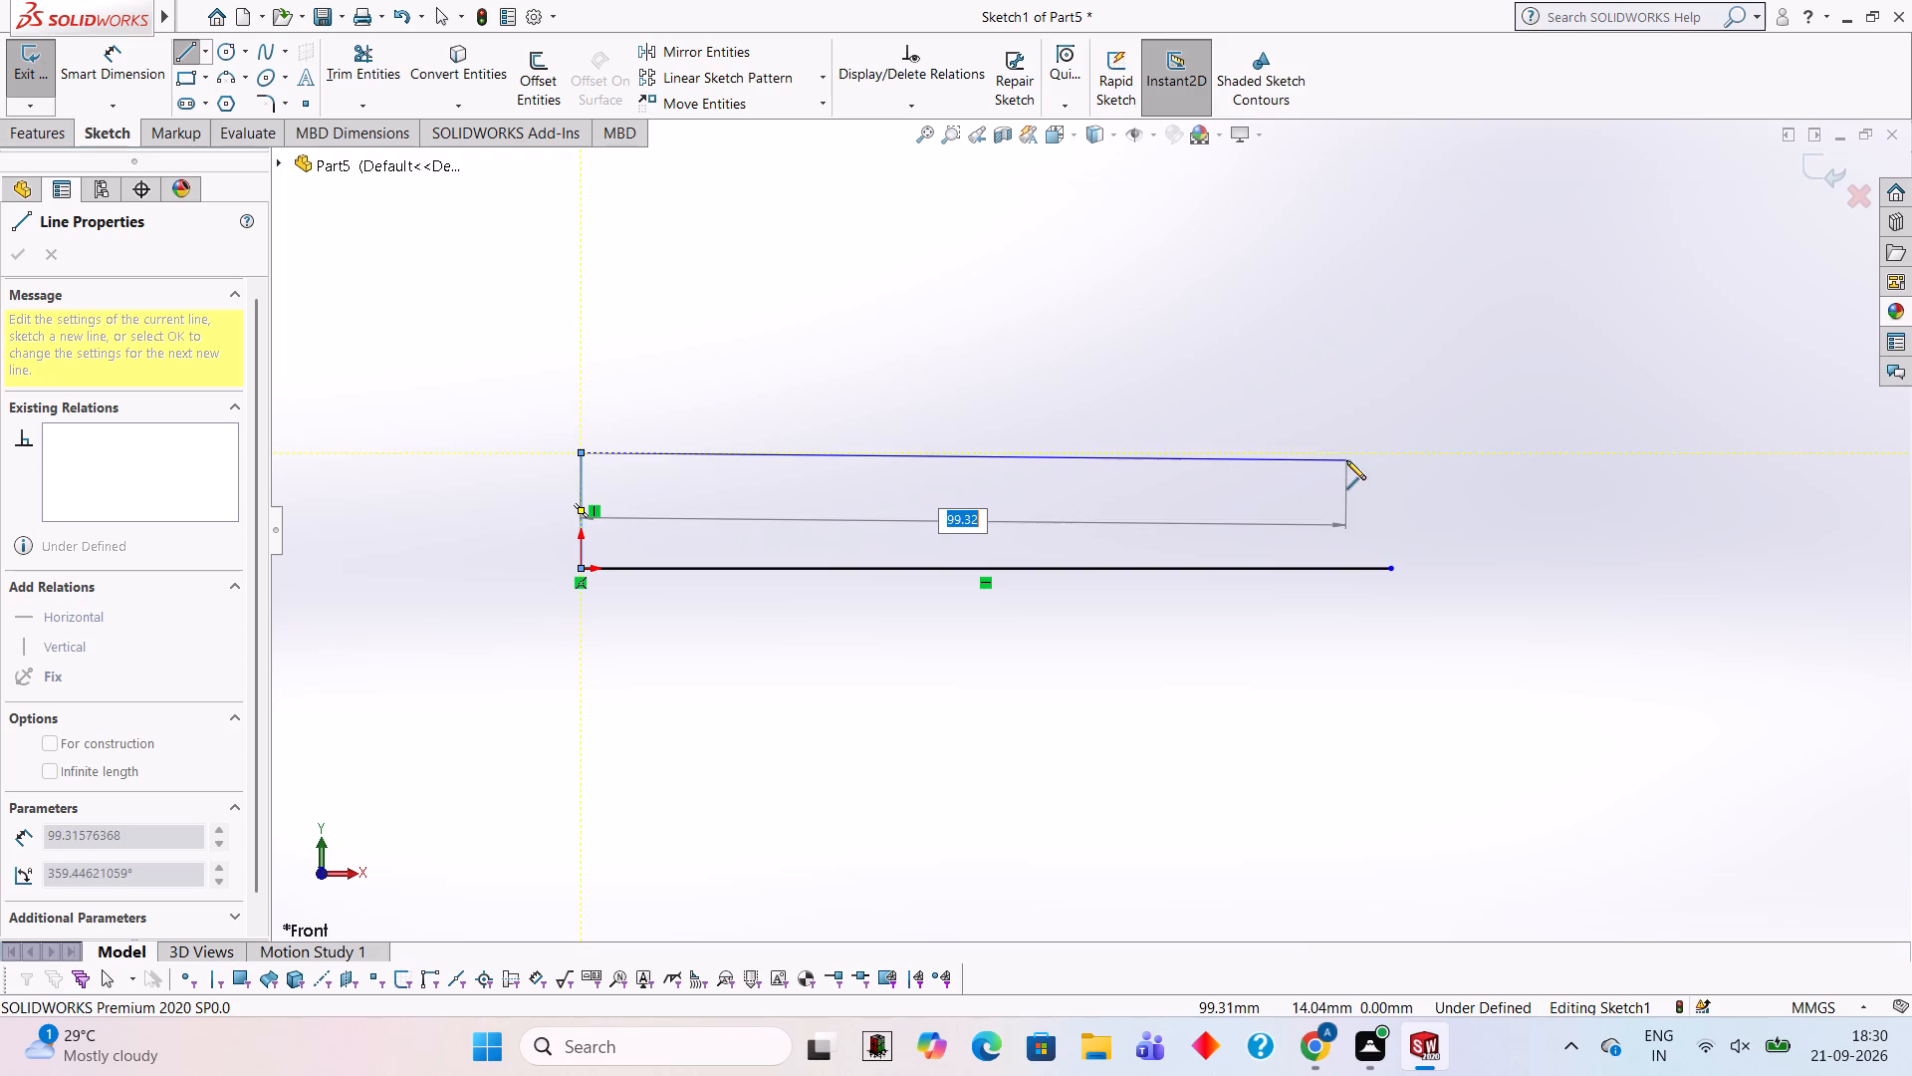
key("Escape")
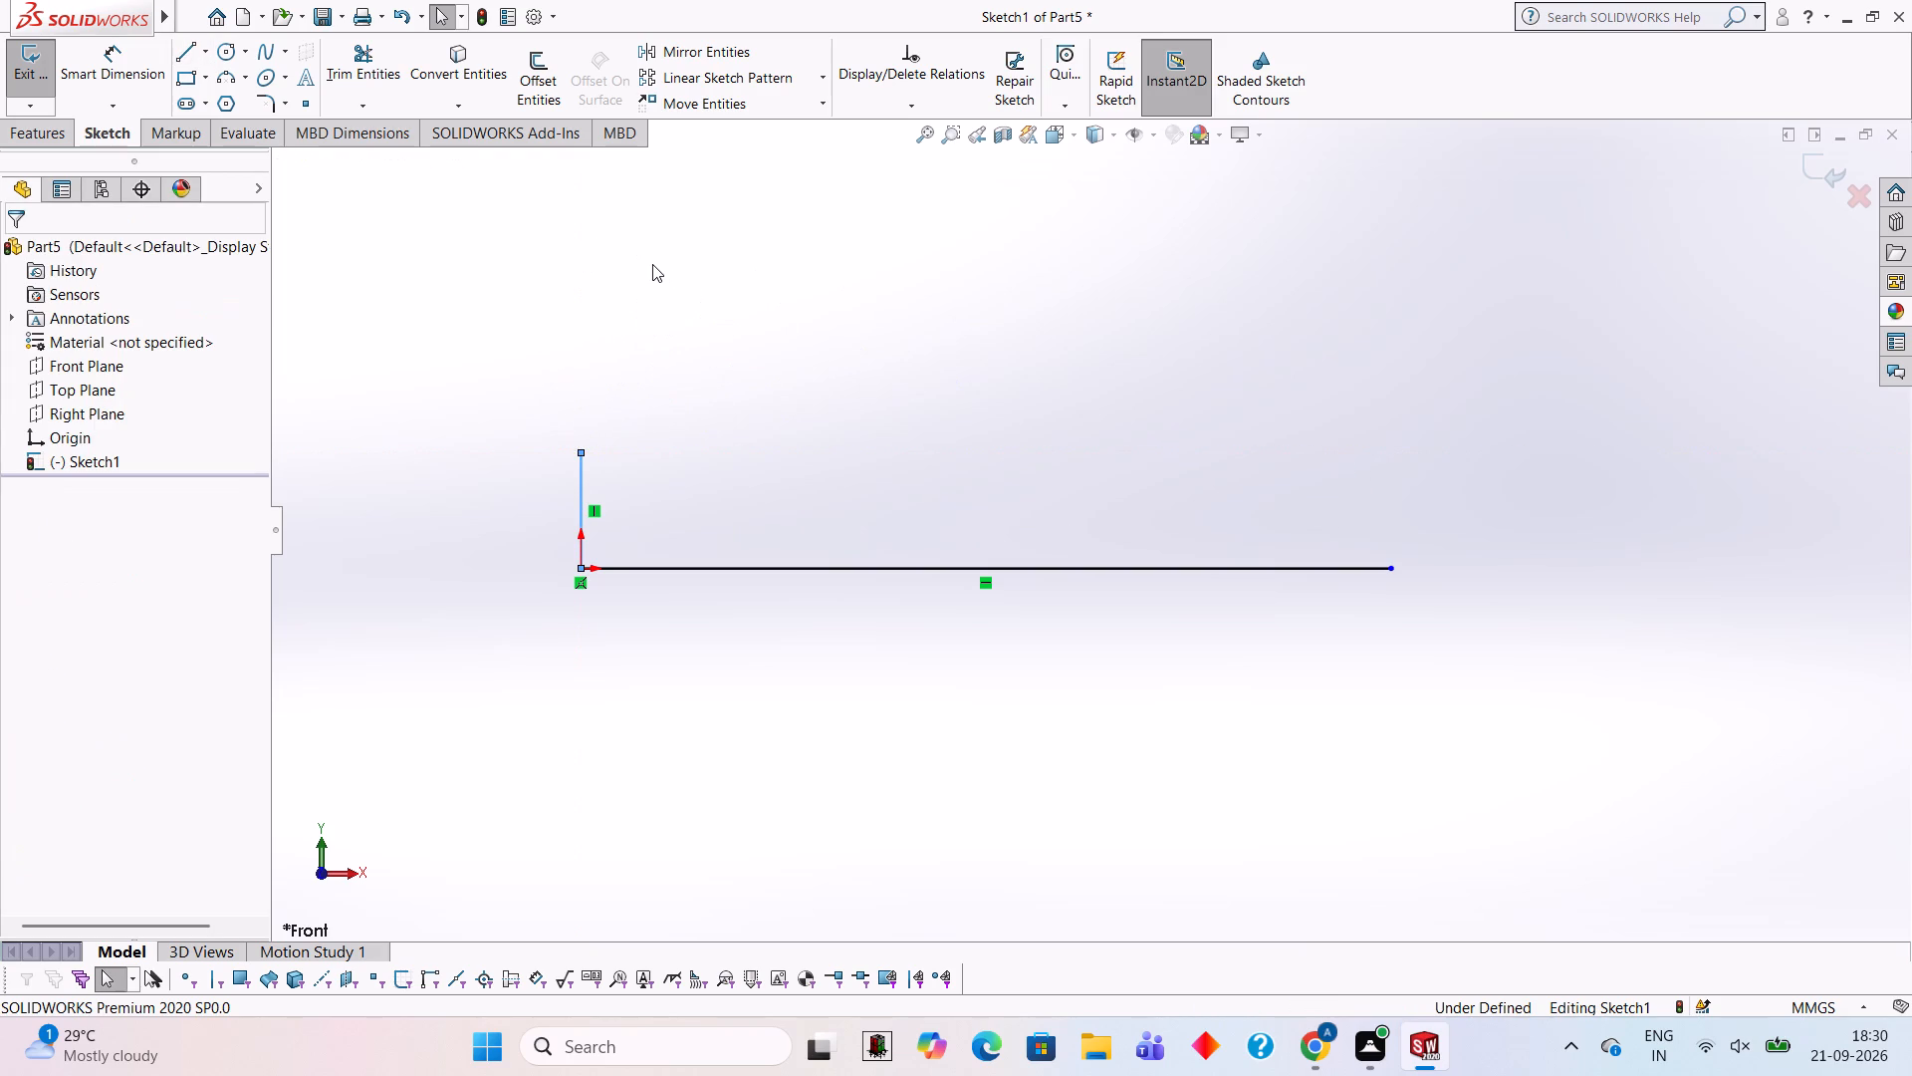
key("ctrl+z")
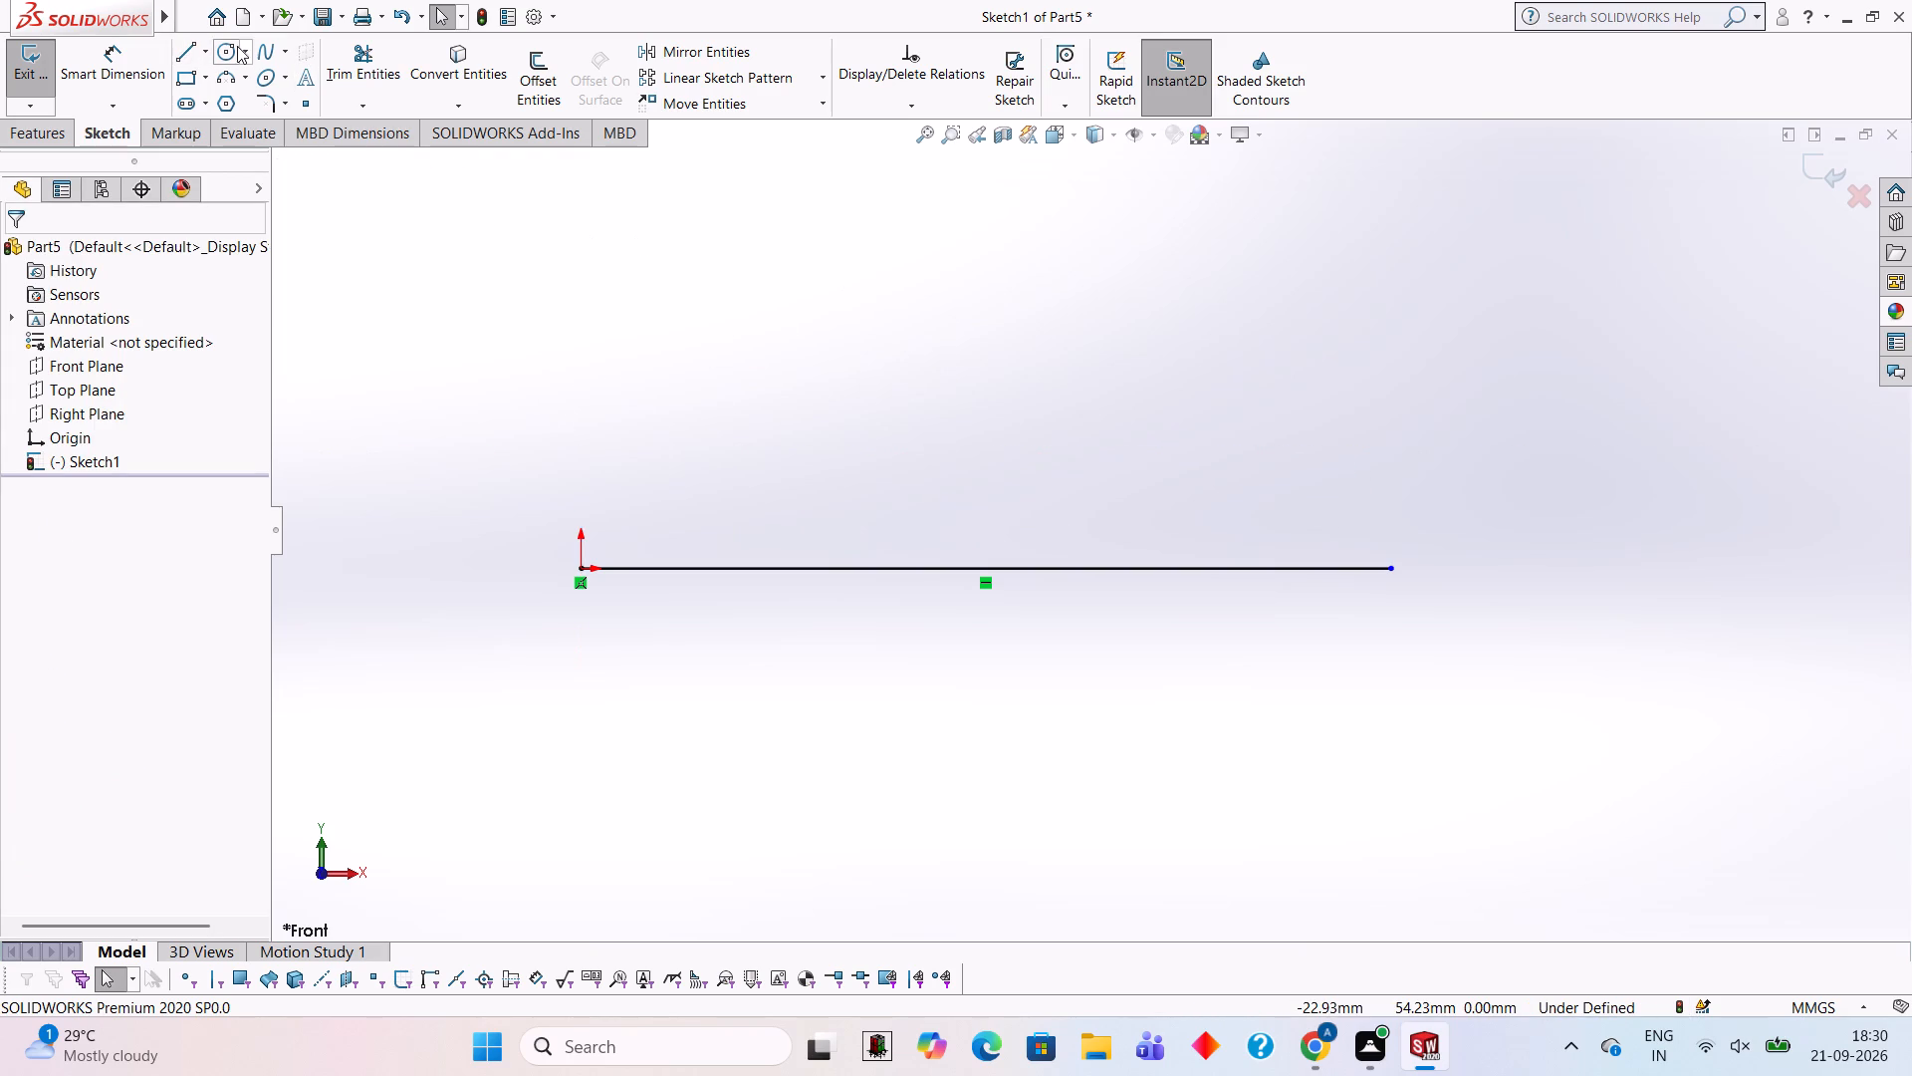
Draw connected lines from the origin: 40 mm vertically up and 105 mm horizontally, ending above the base line's free end.
left_click(192, 50)
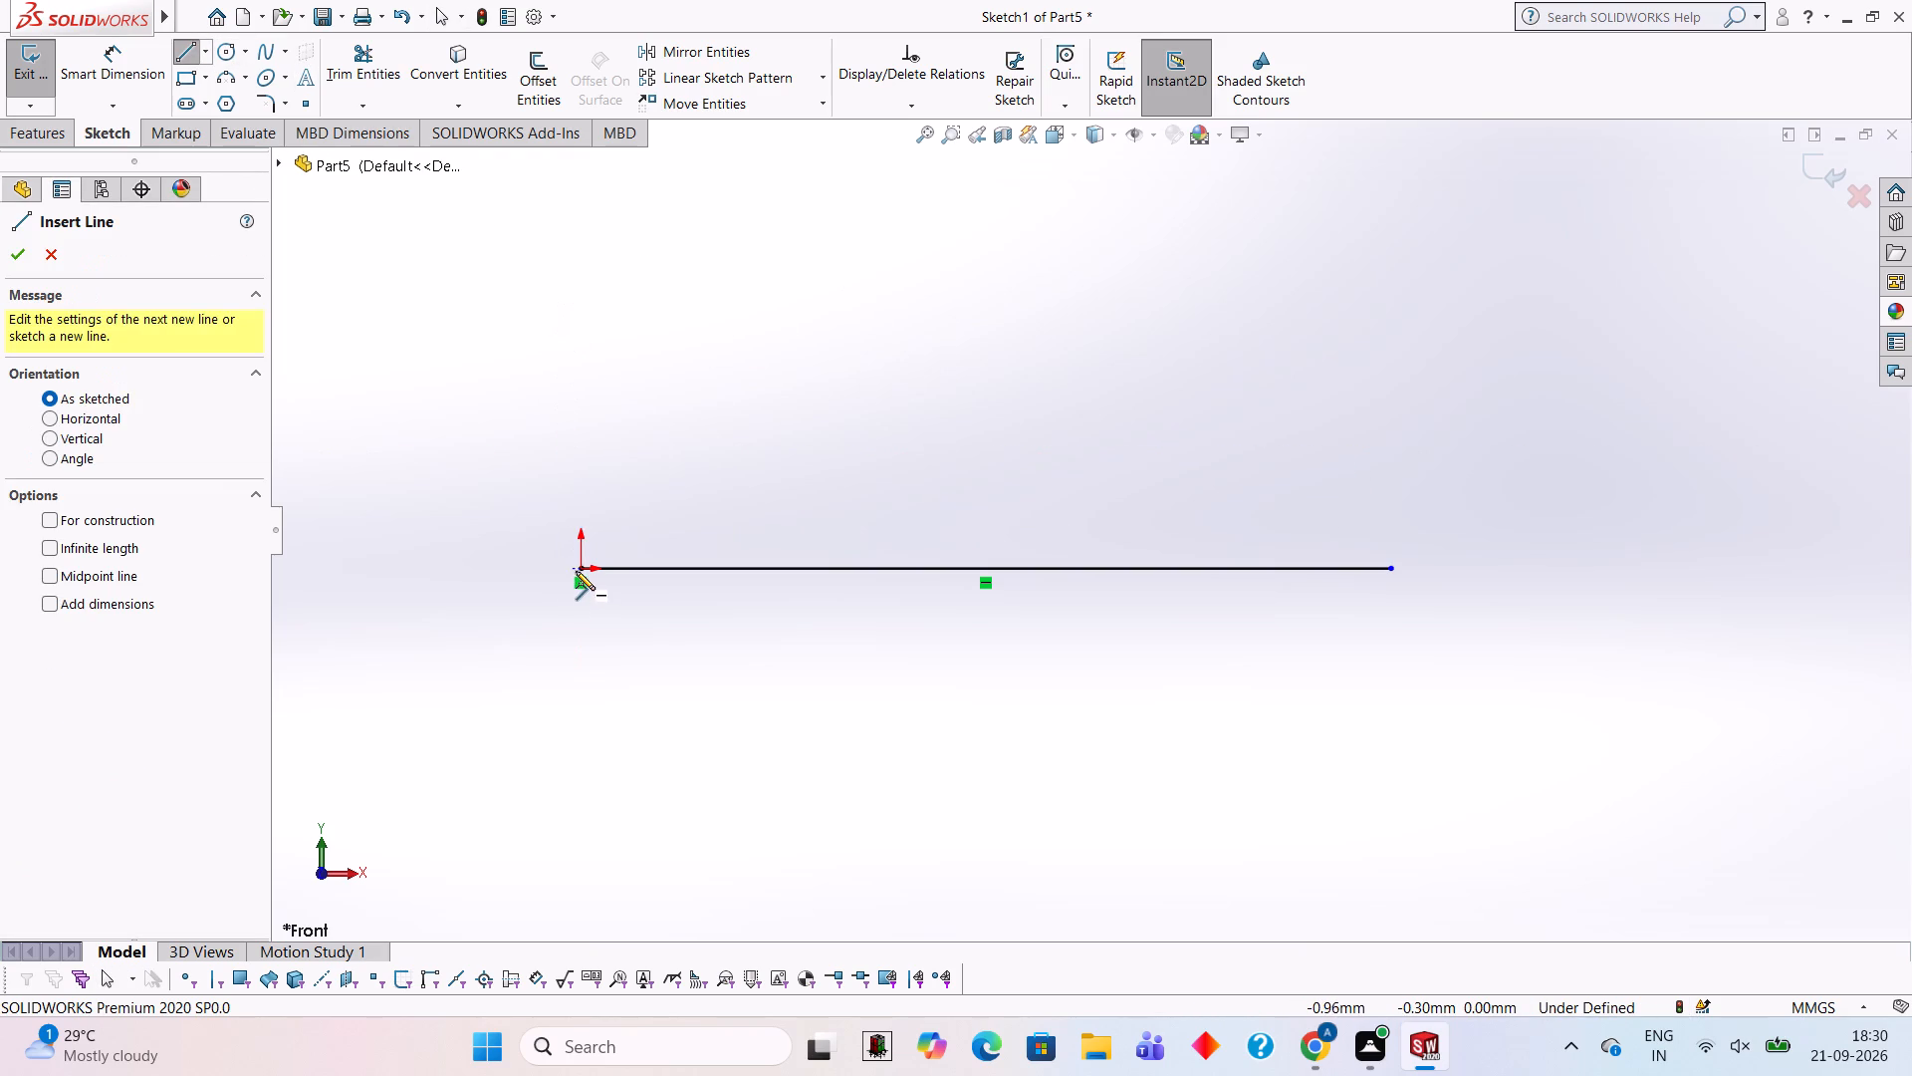
left_click(578, 571)
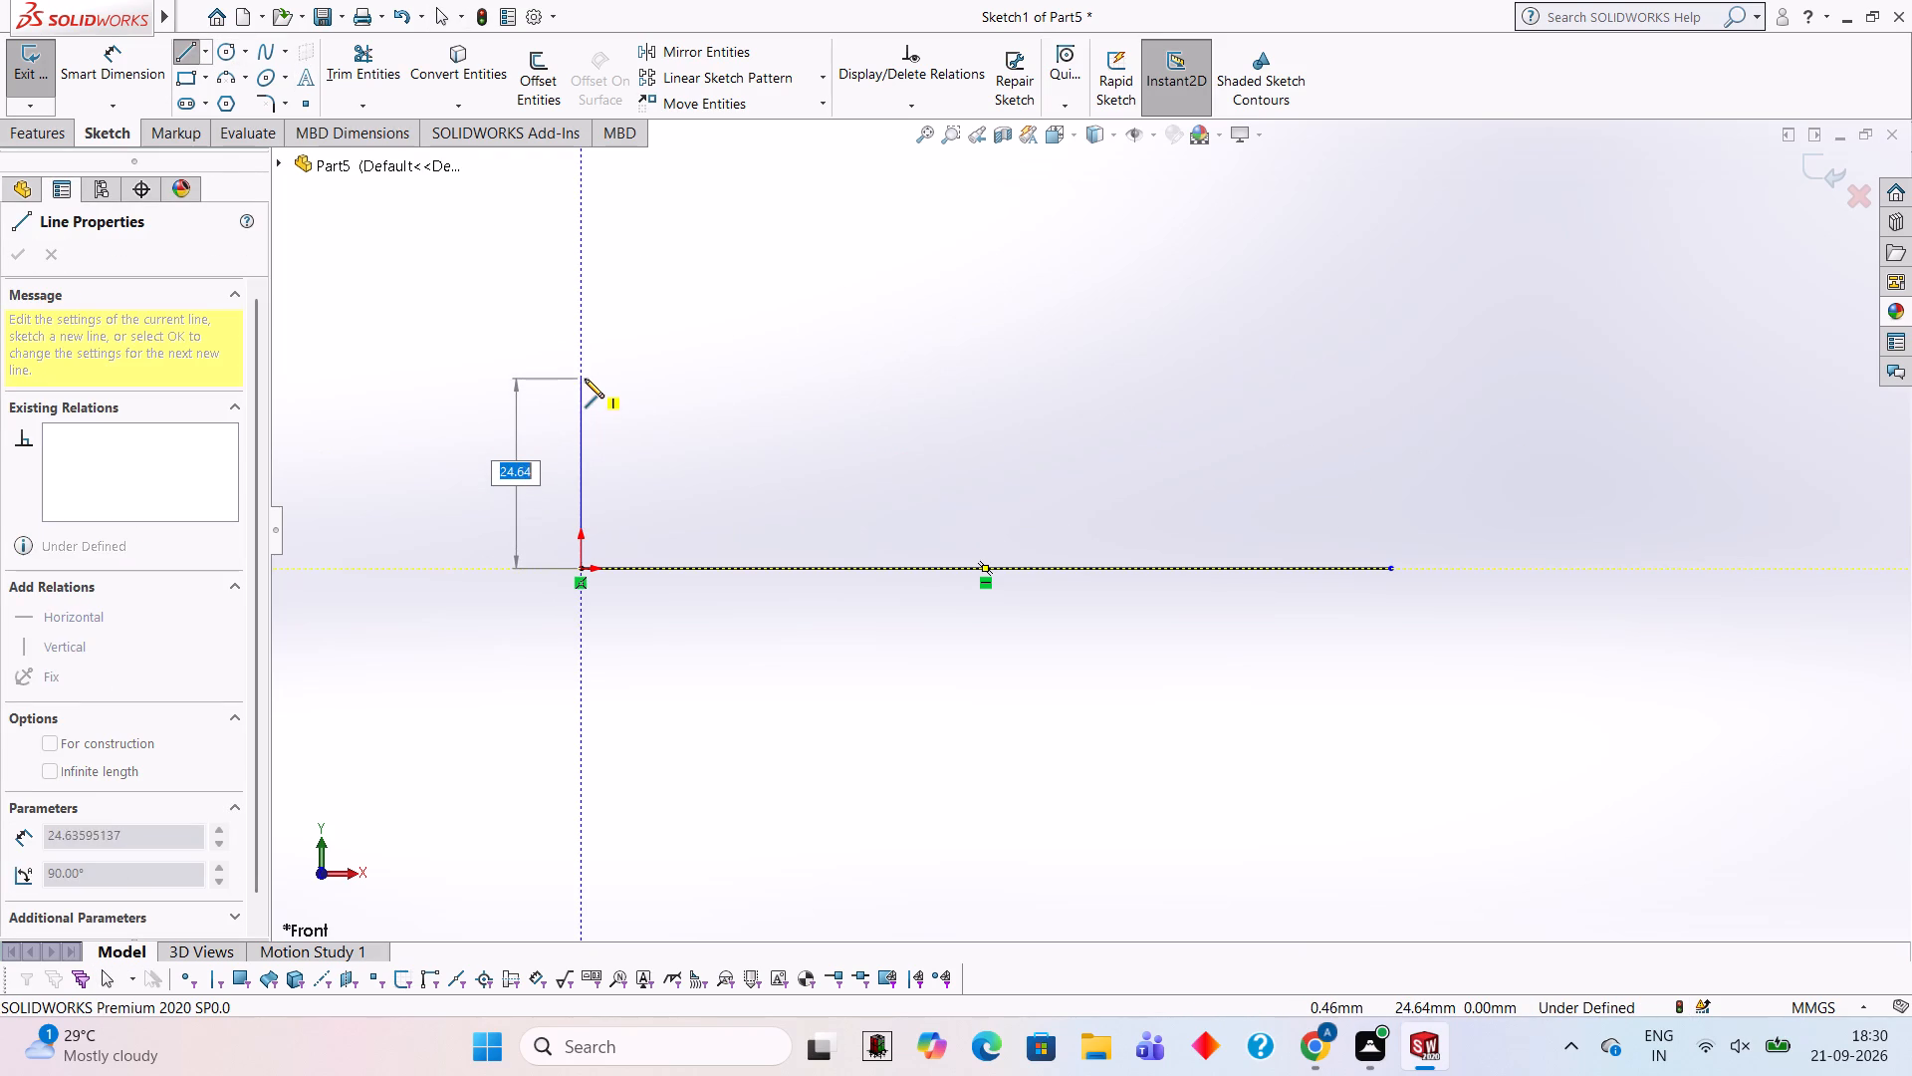
type("40")
key("Return")
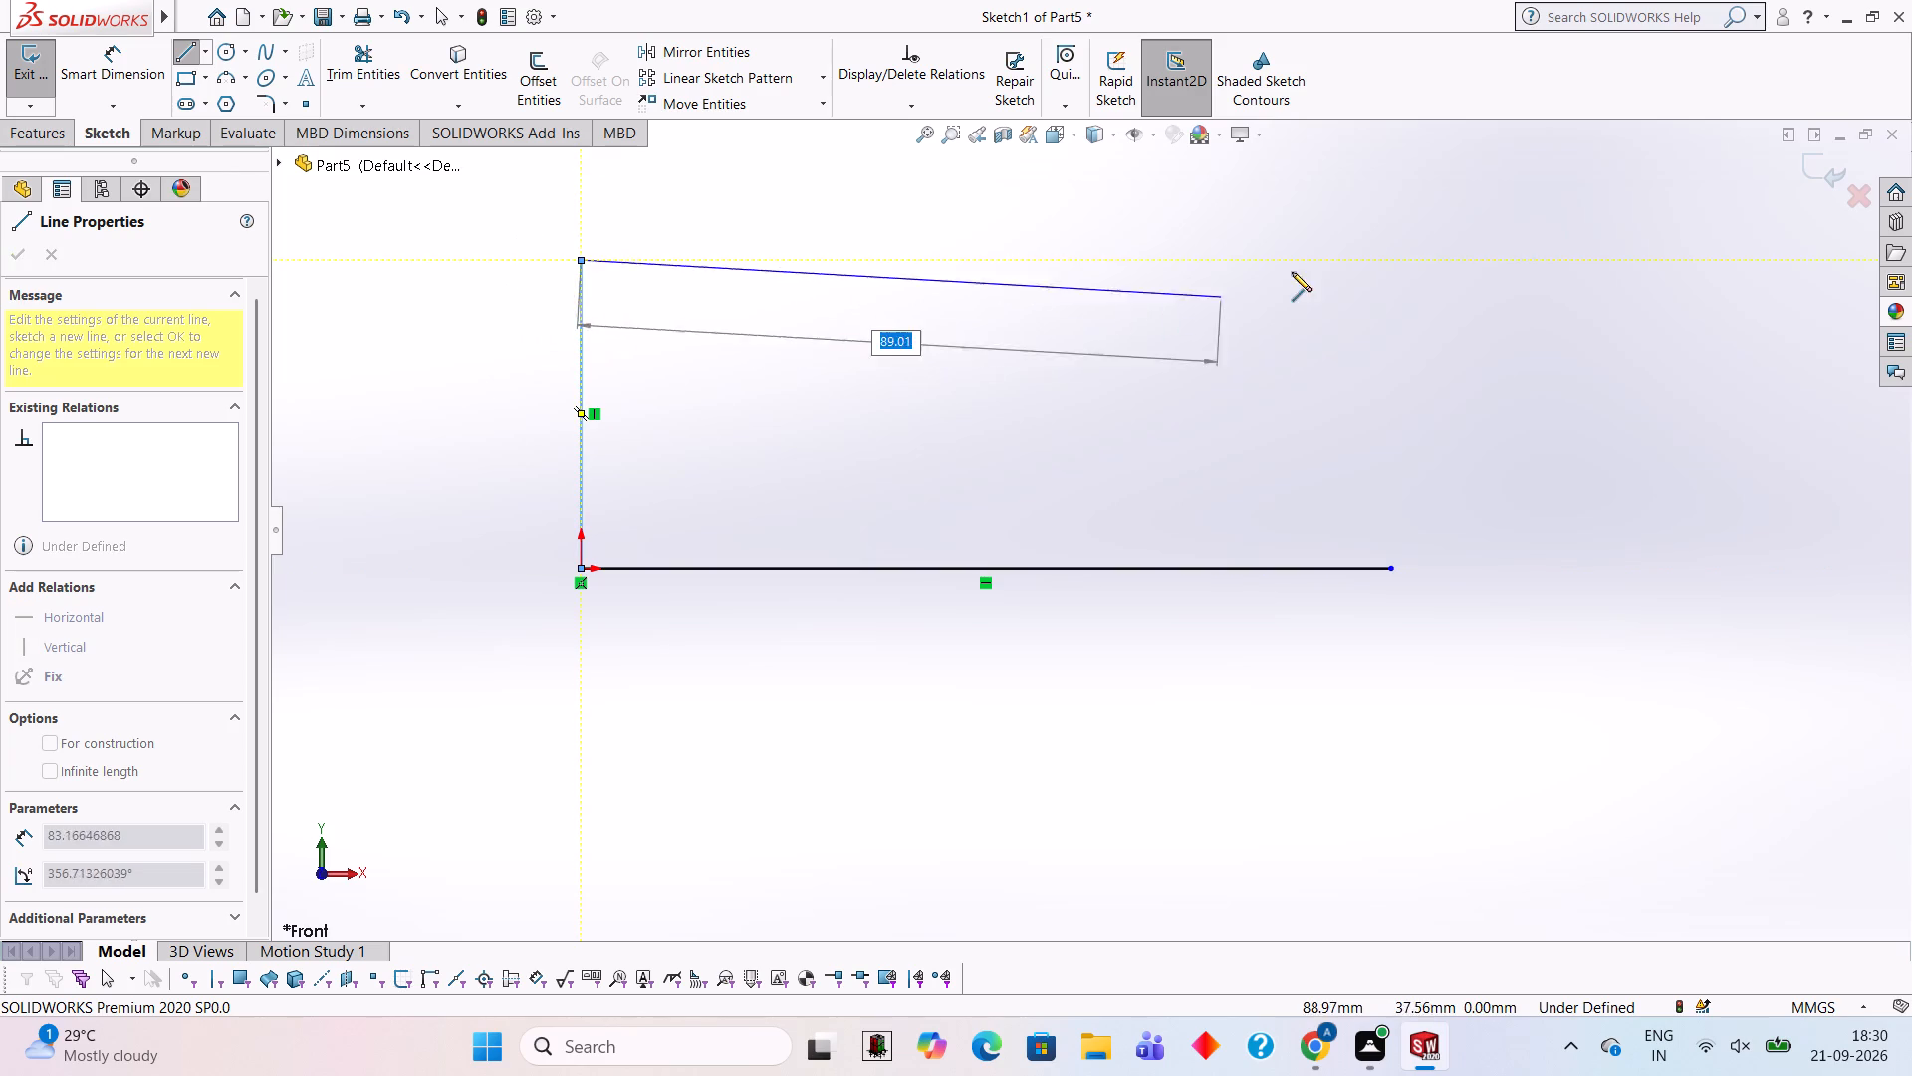
left_click(1393, 257)
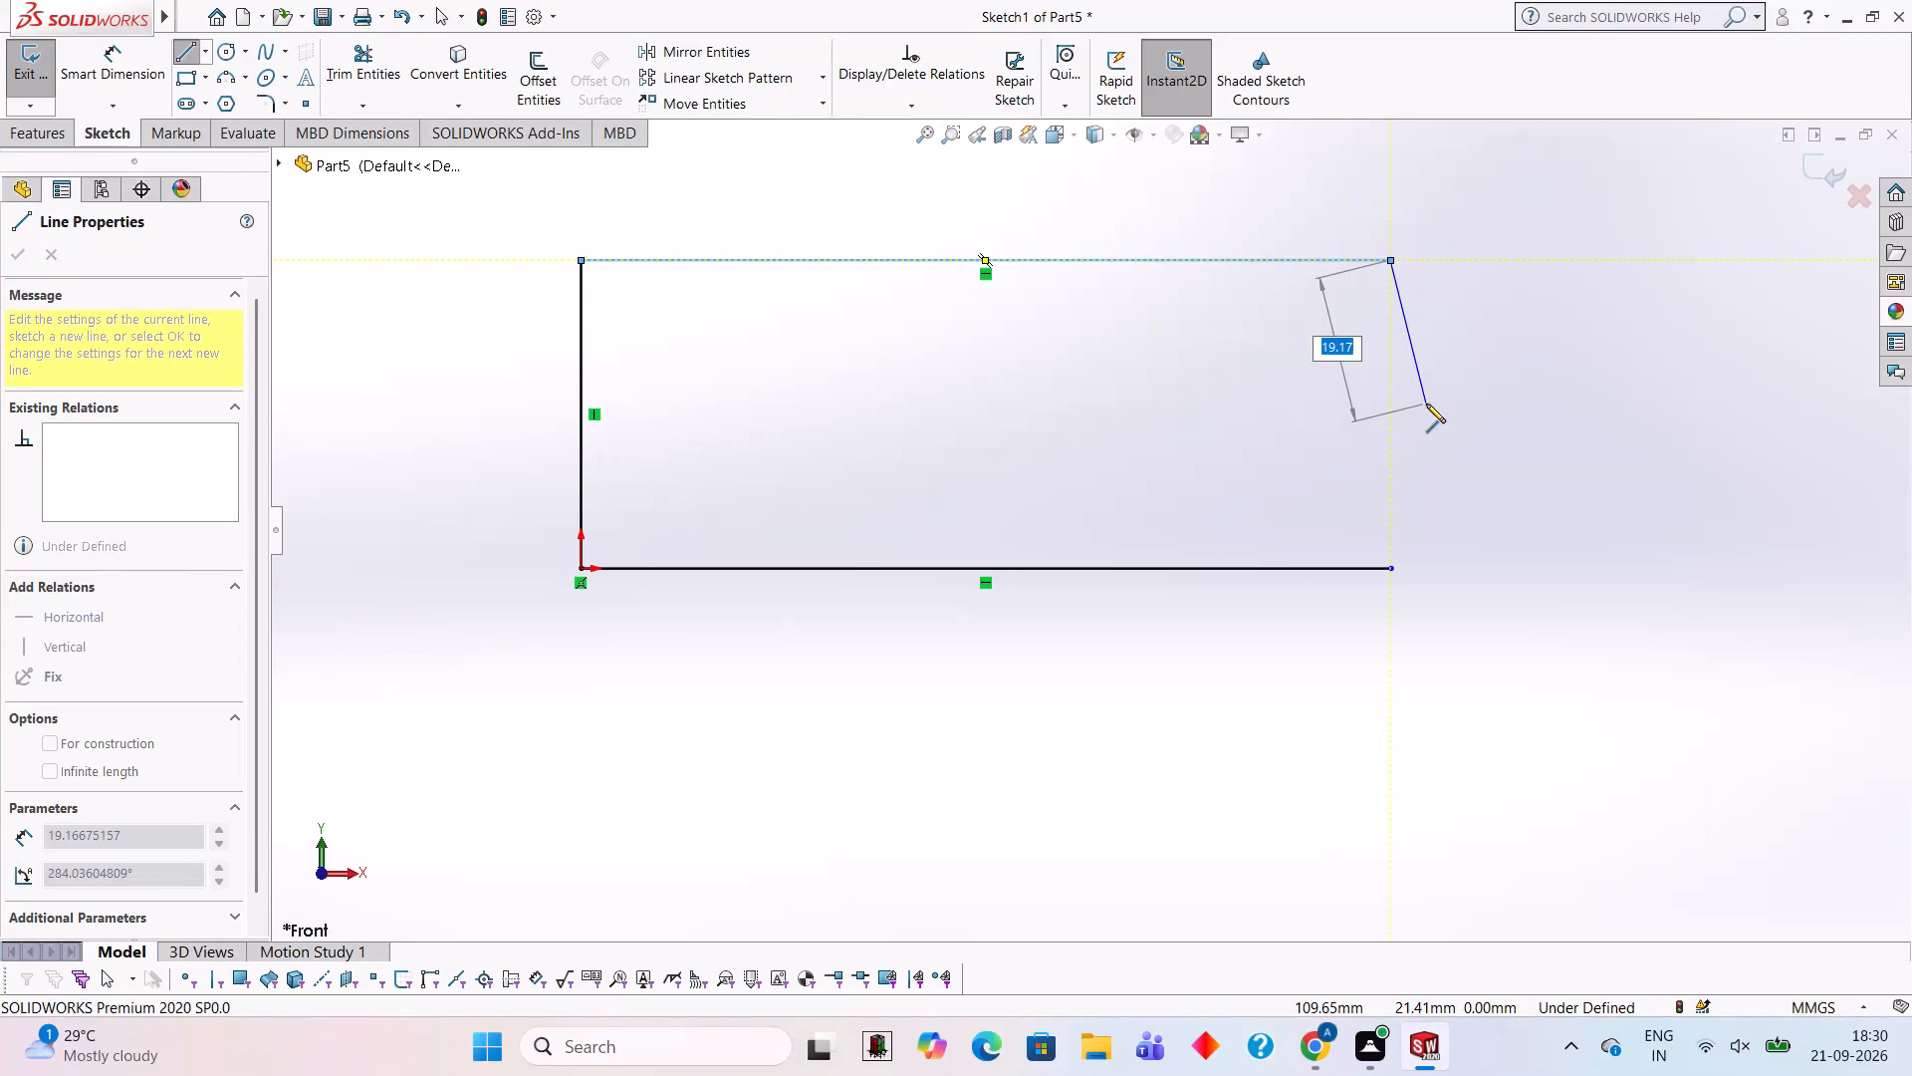
key("Escape")
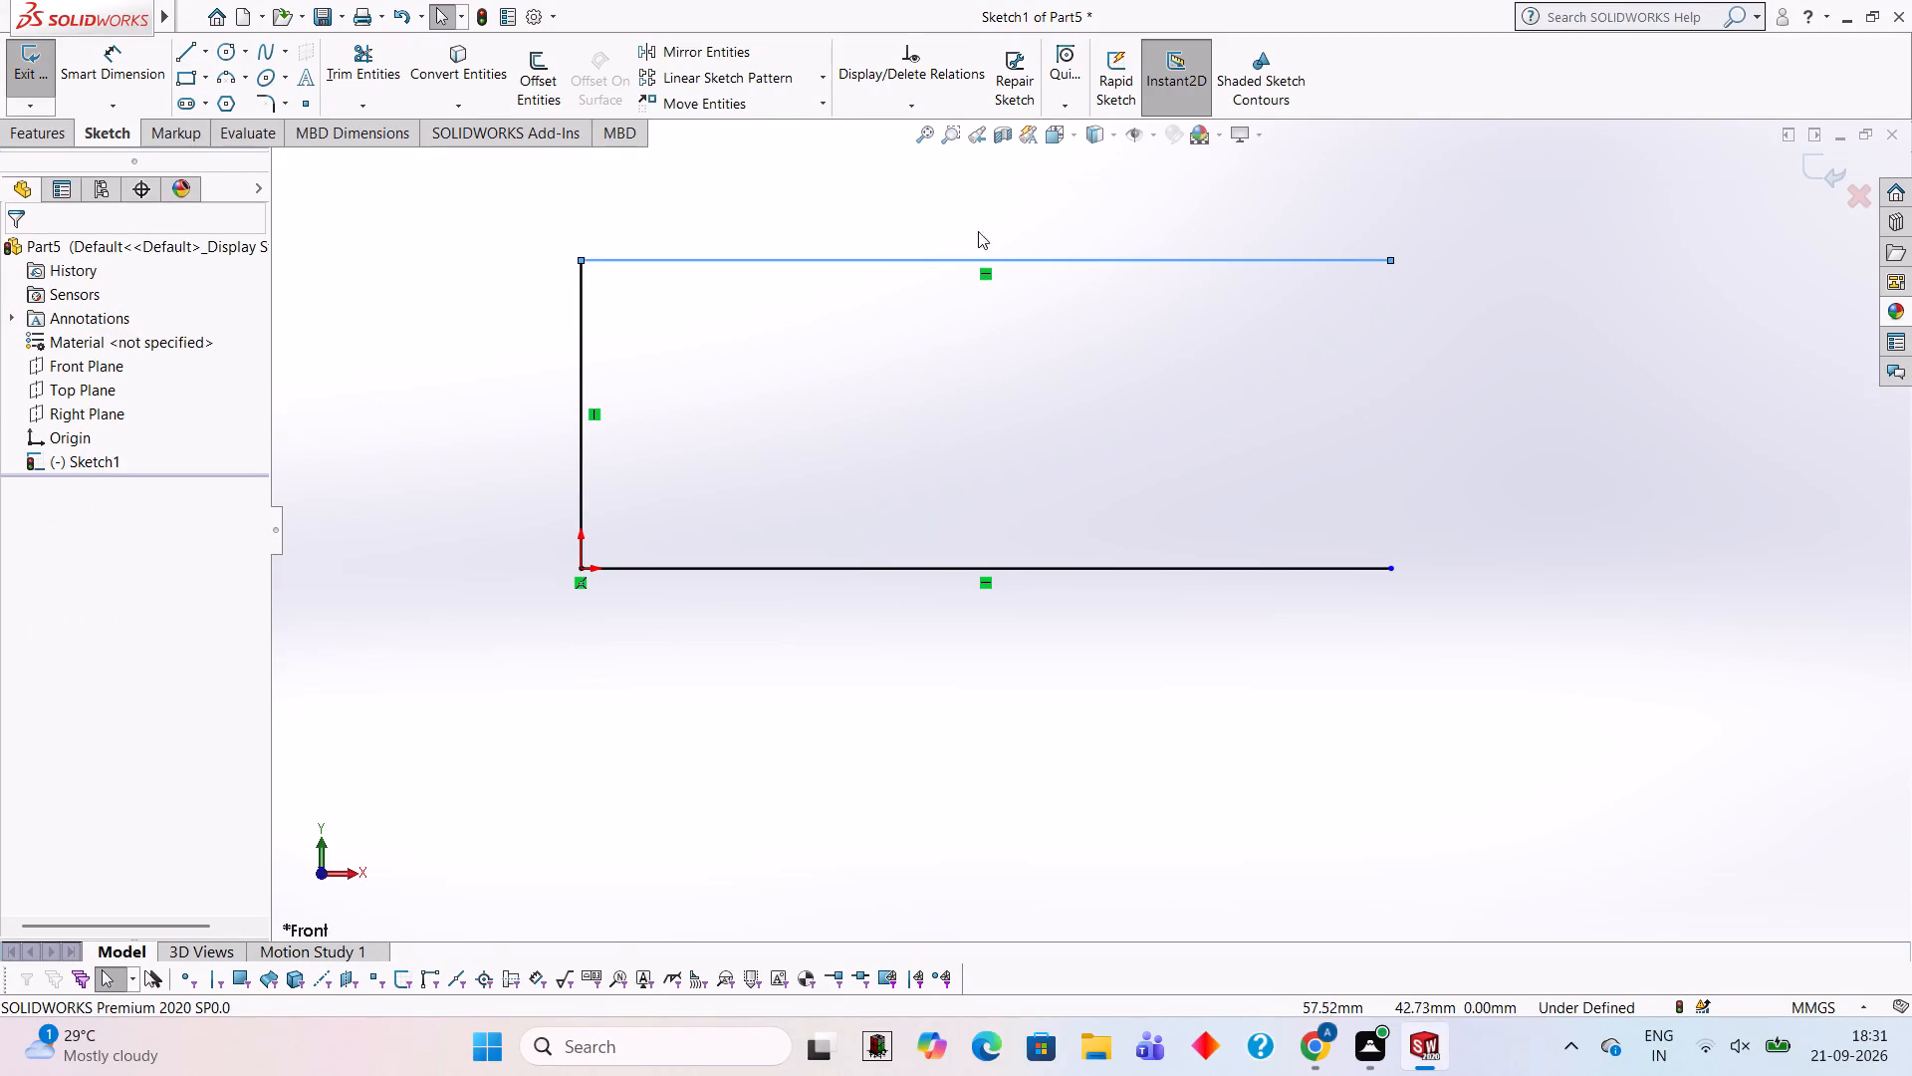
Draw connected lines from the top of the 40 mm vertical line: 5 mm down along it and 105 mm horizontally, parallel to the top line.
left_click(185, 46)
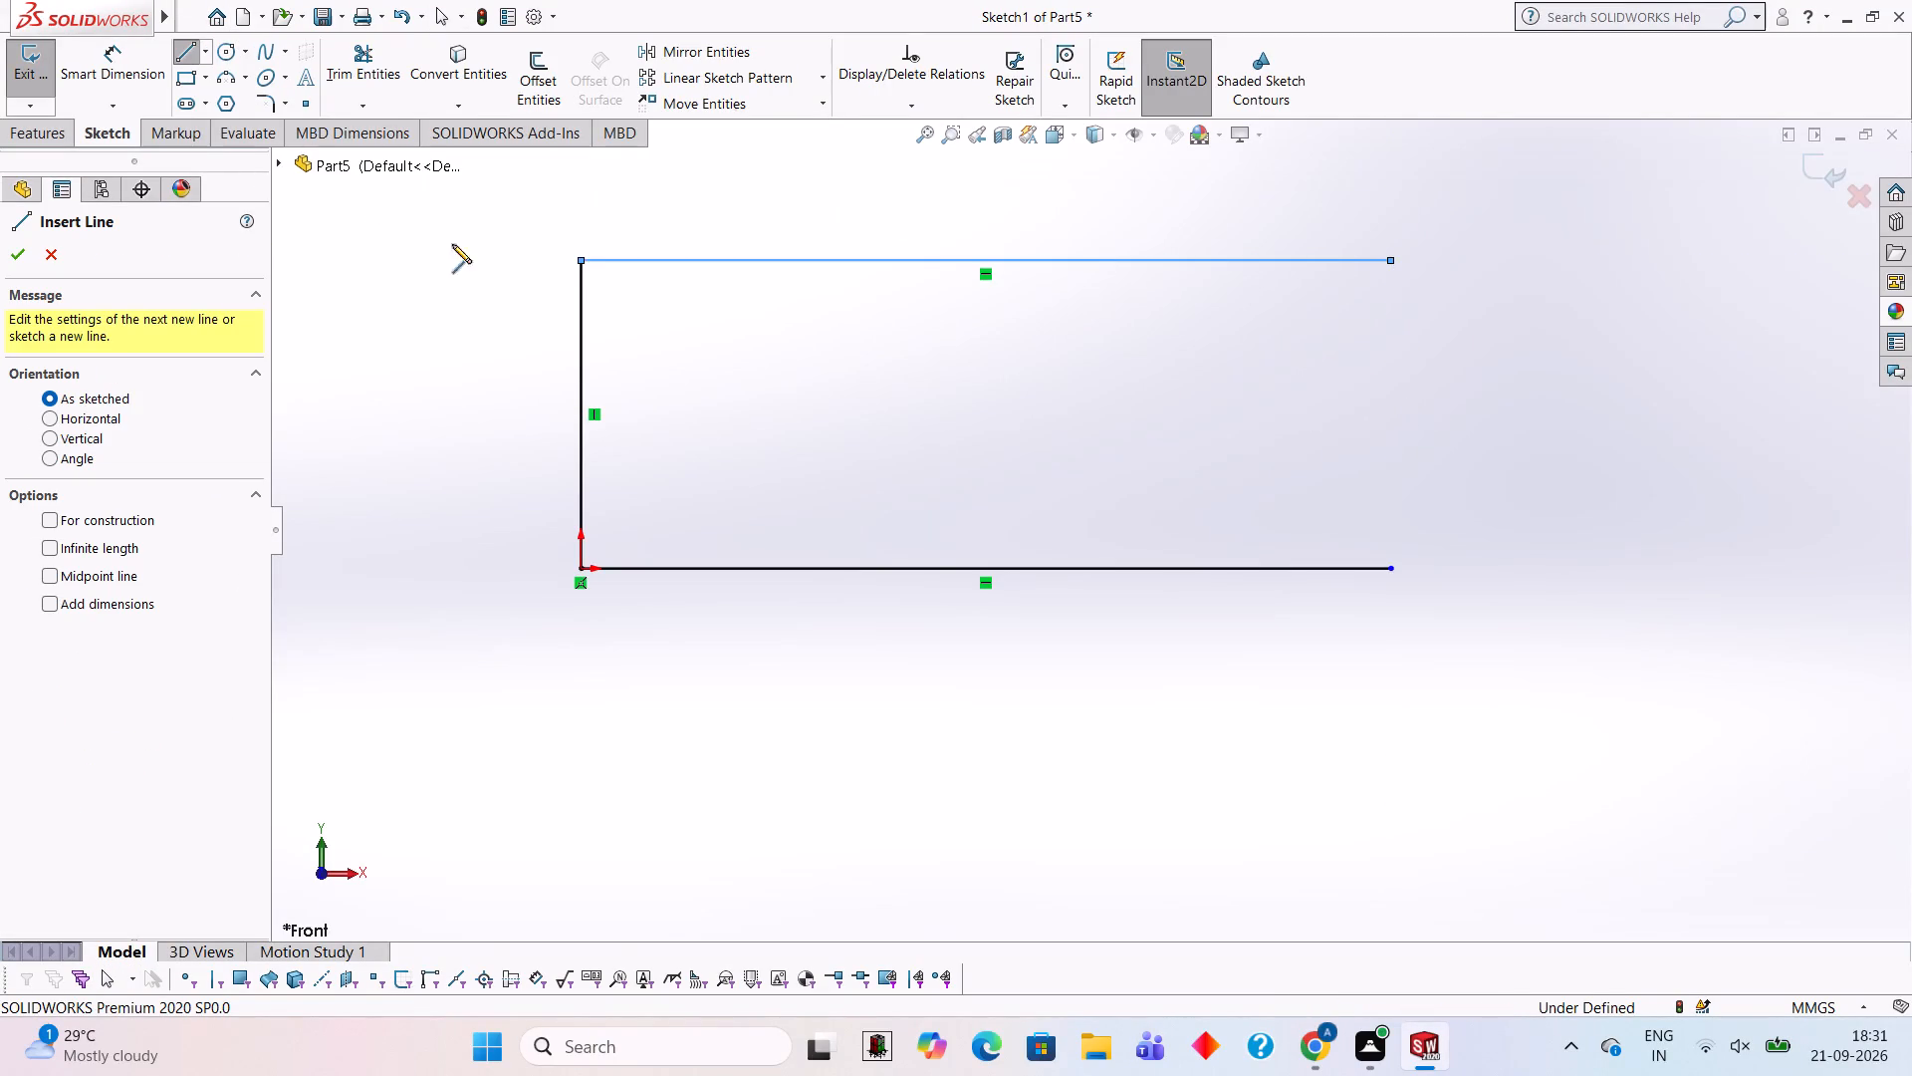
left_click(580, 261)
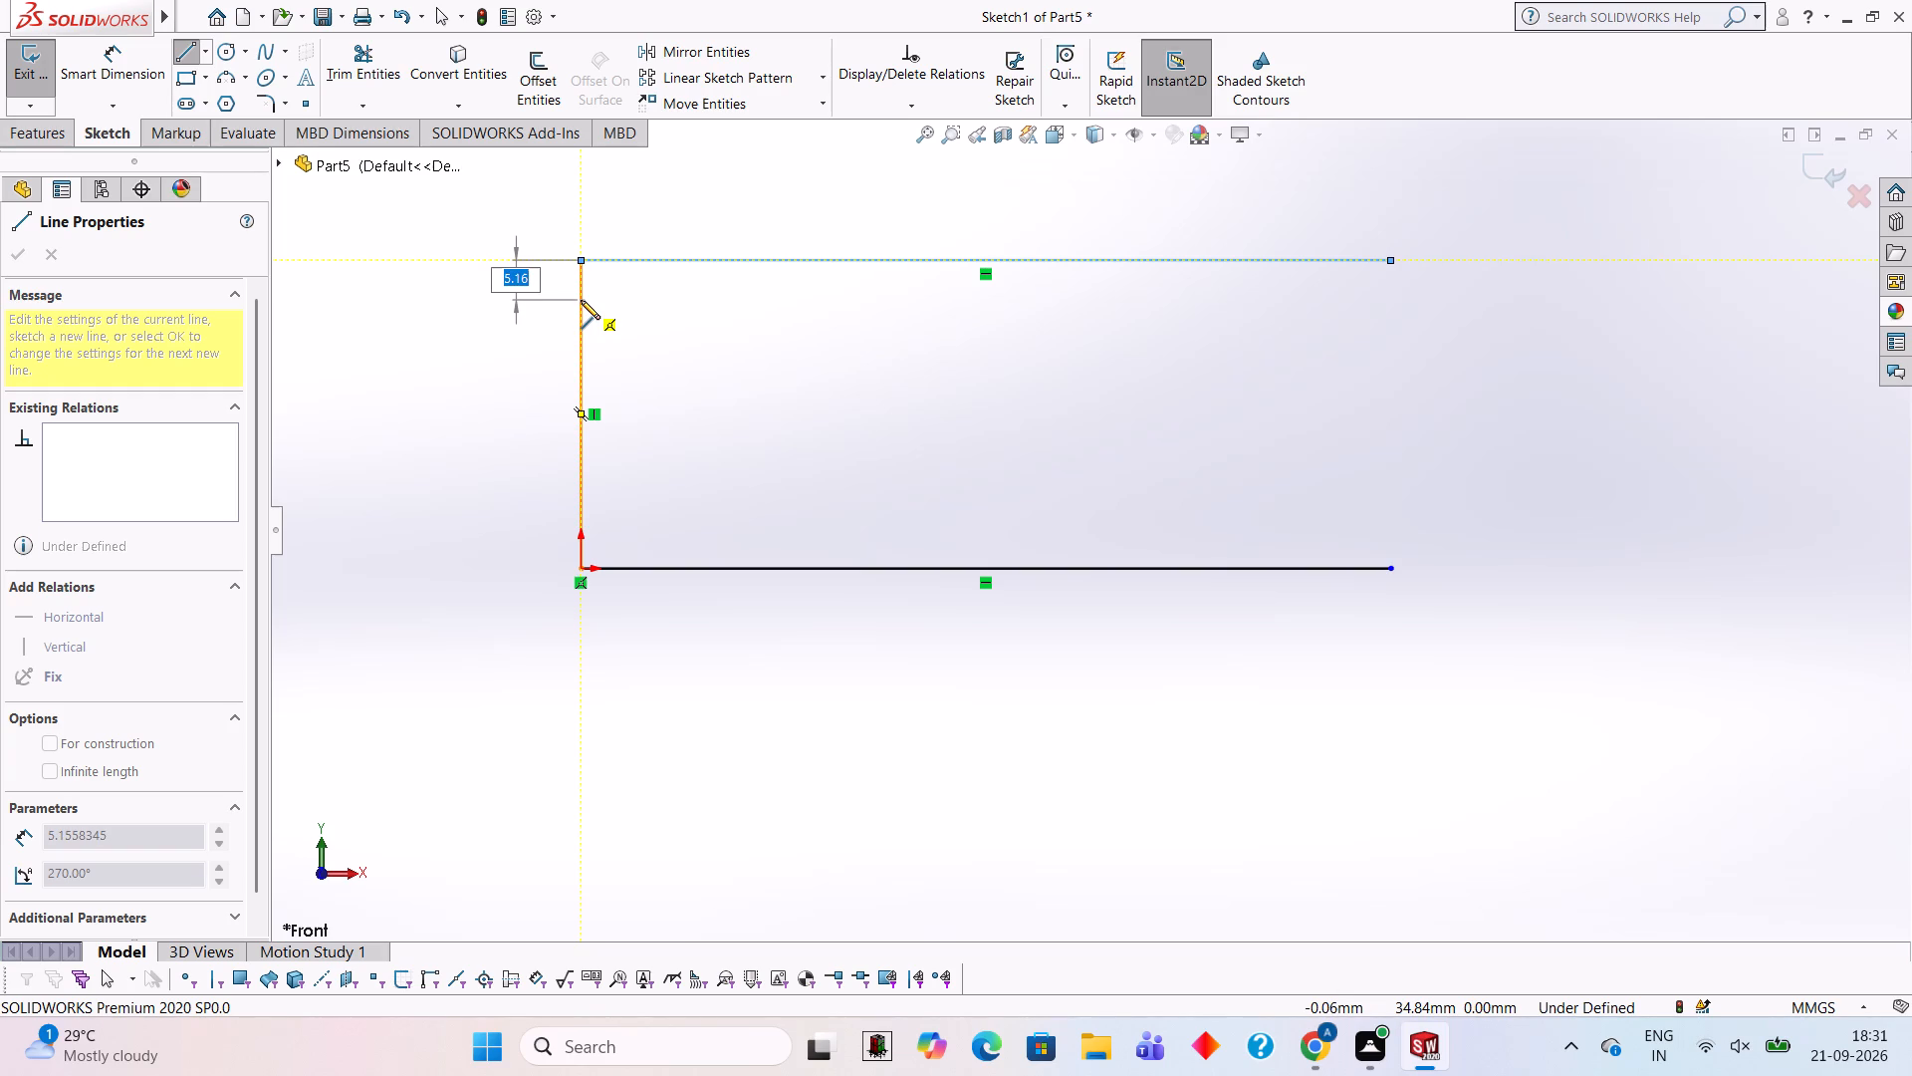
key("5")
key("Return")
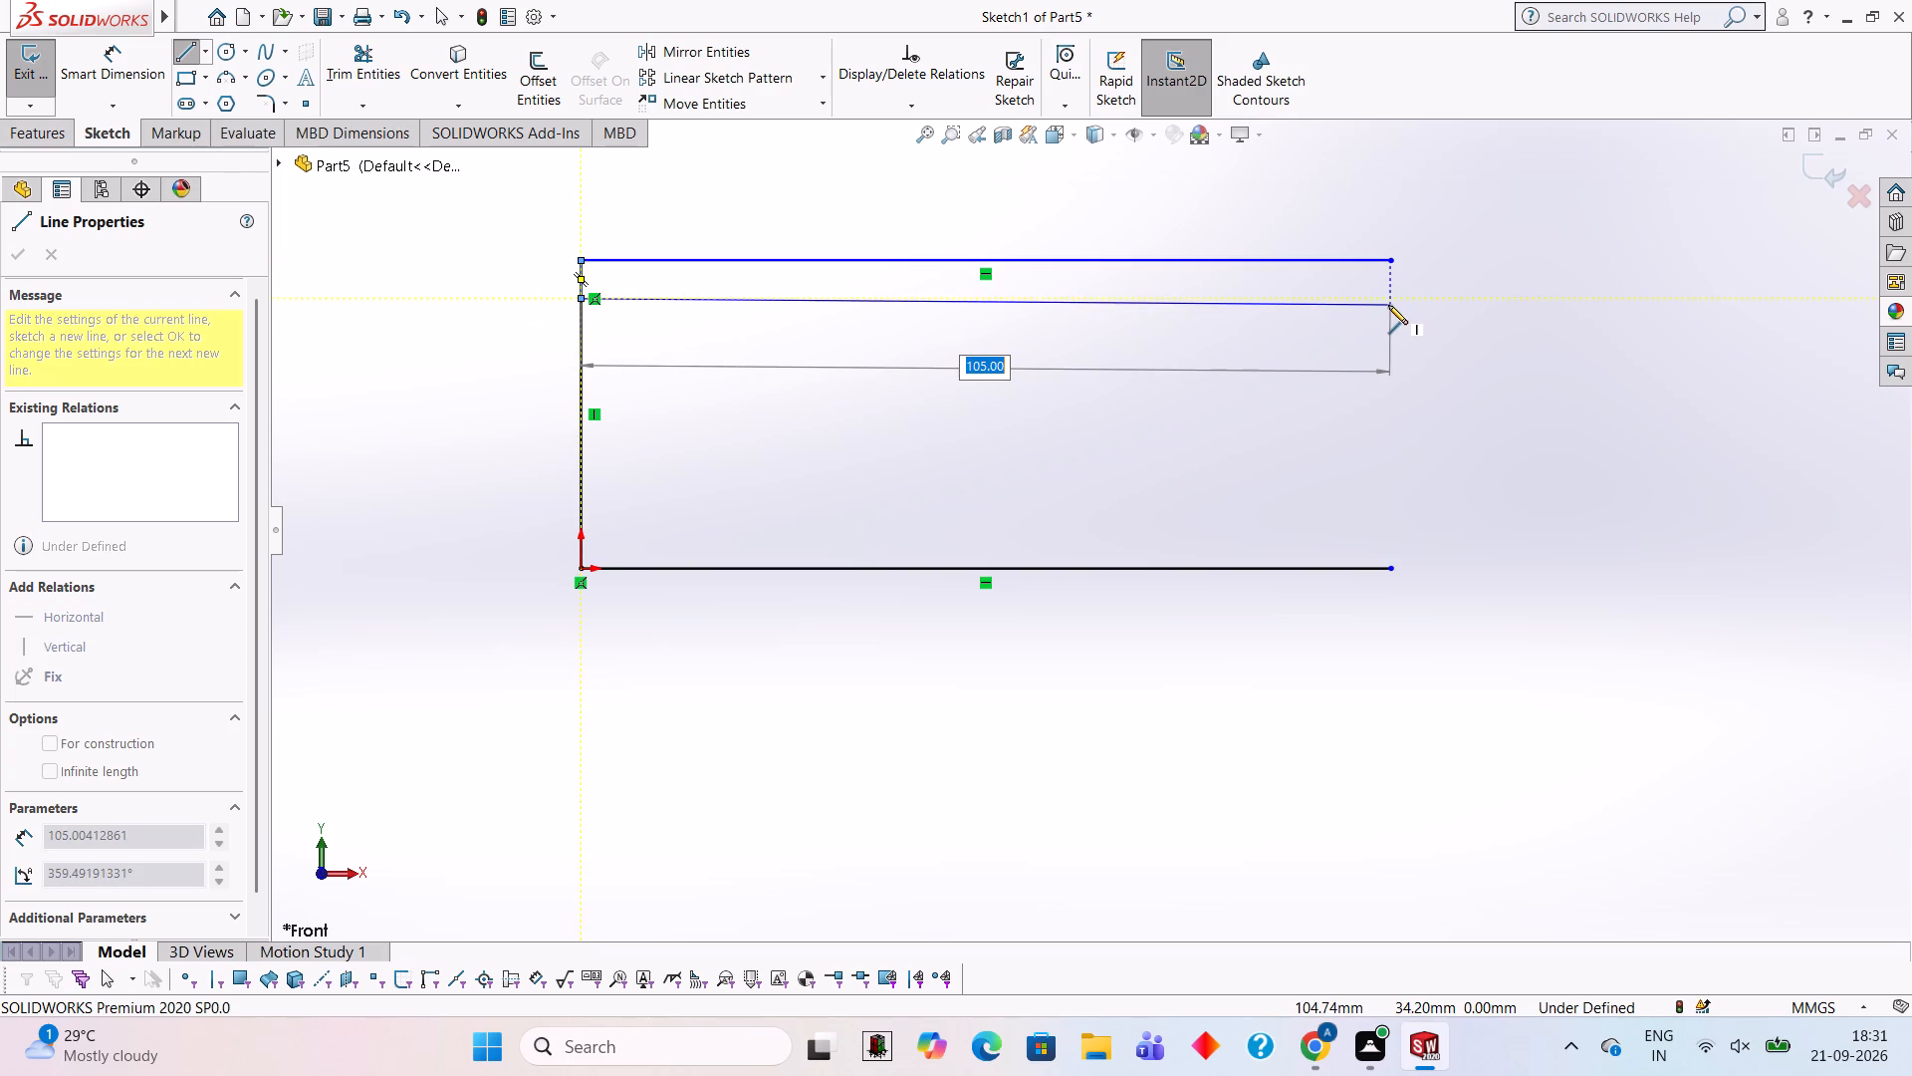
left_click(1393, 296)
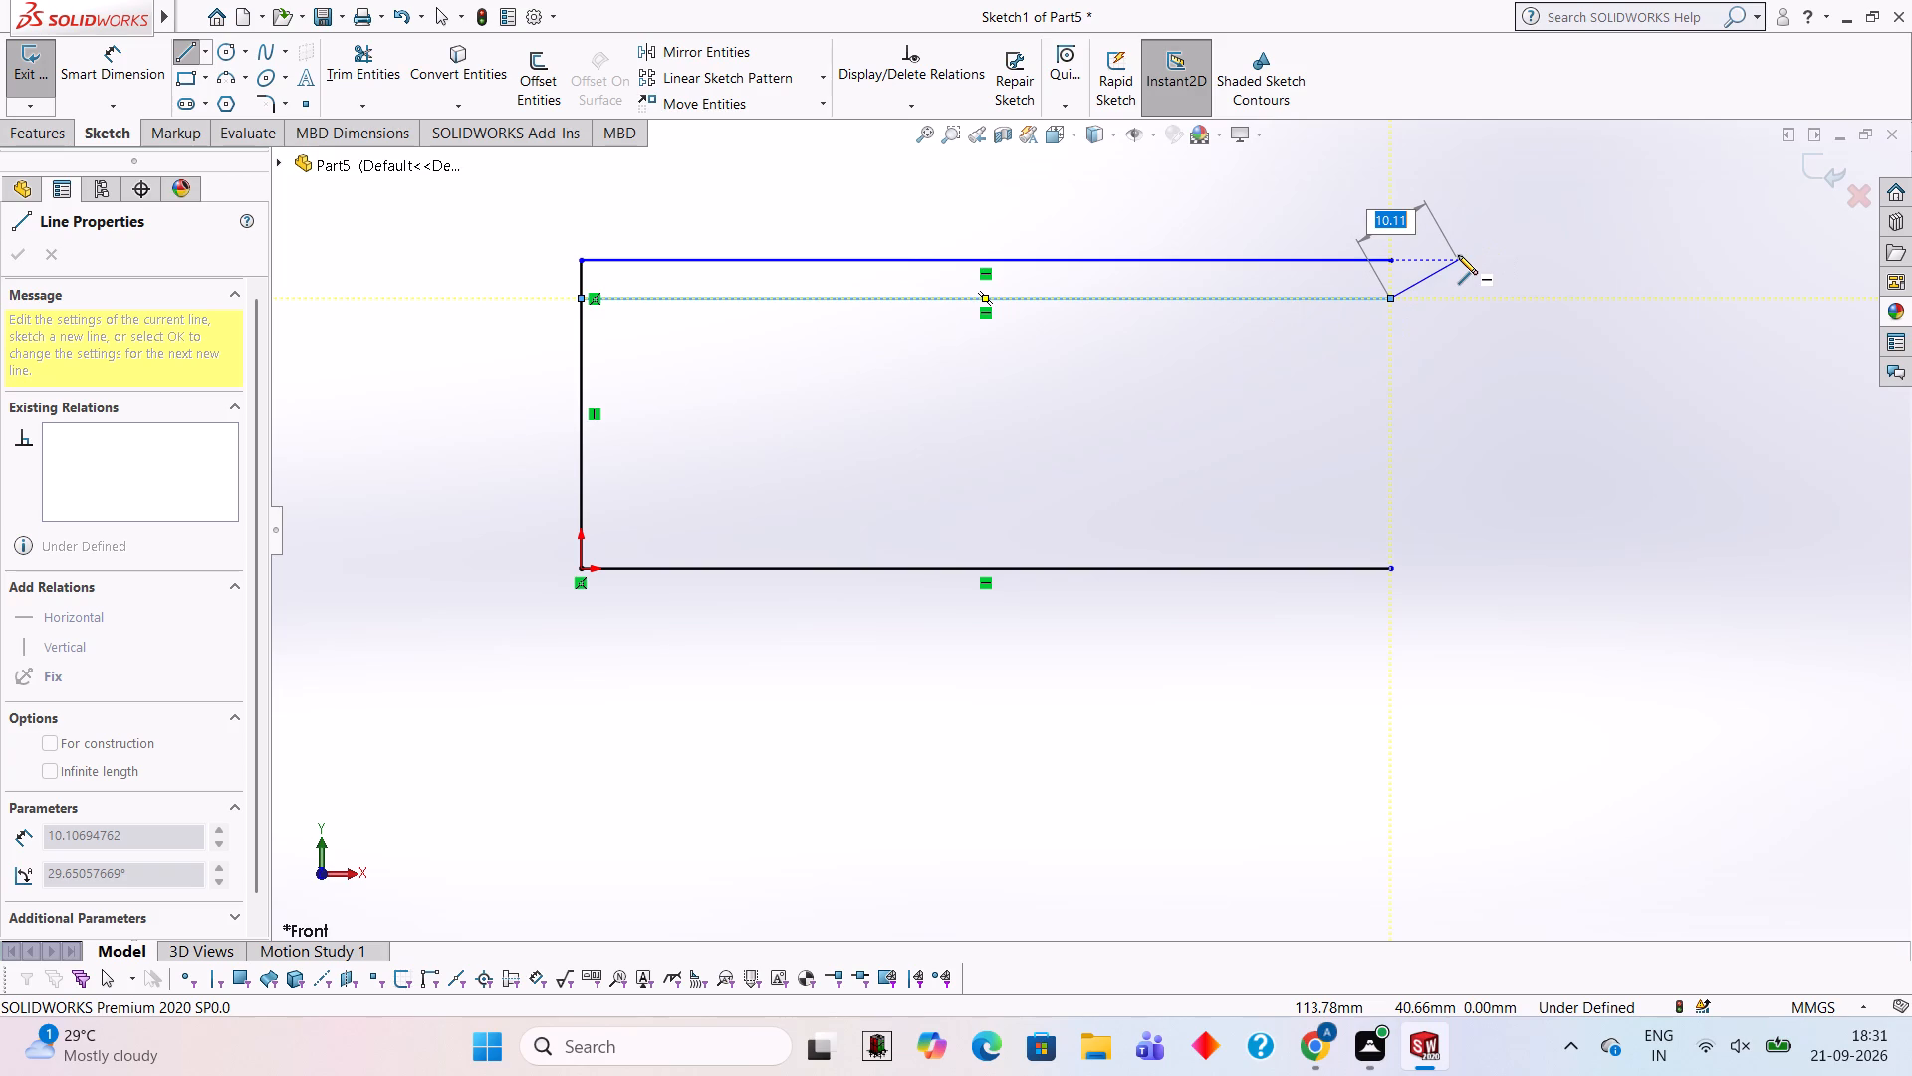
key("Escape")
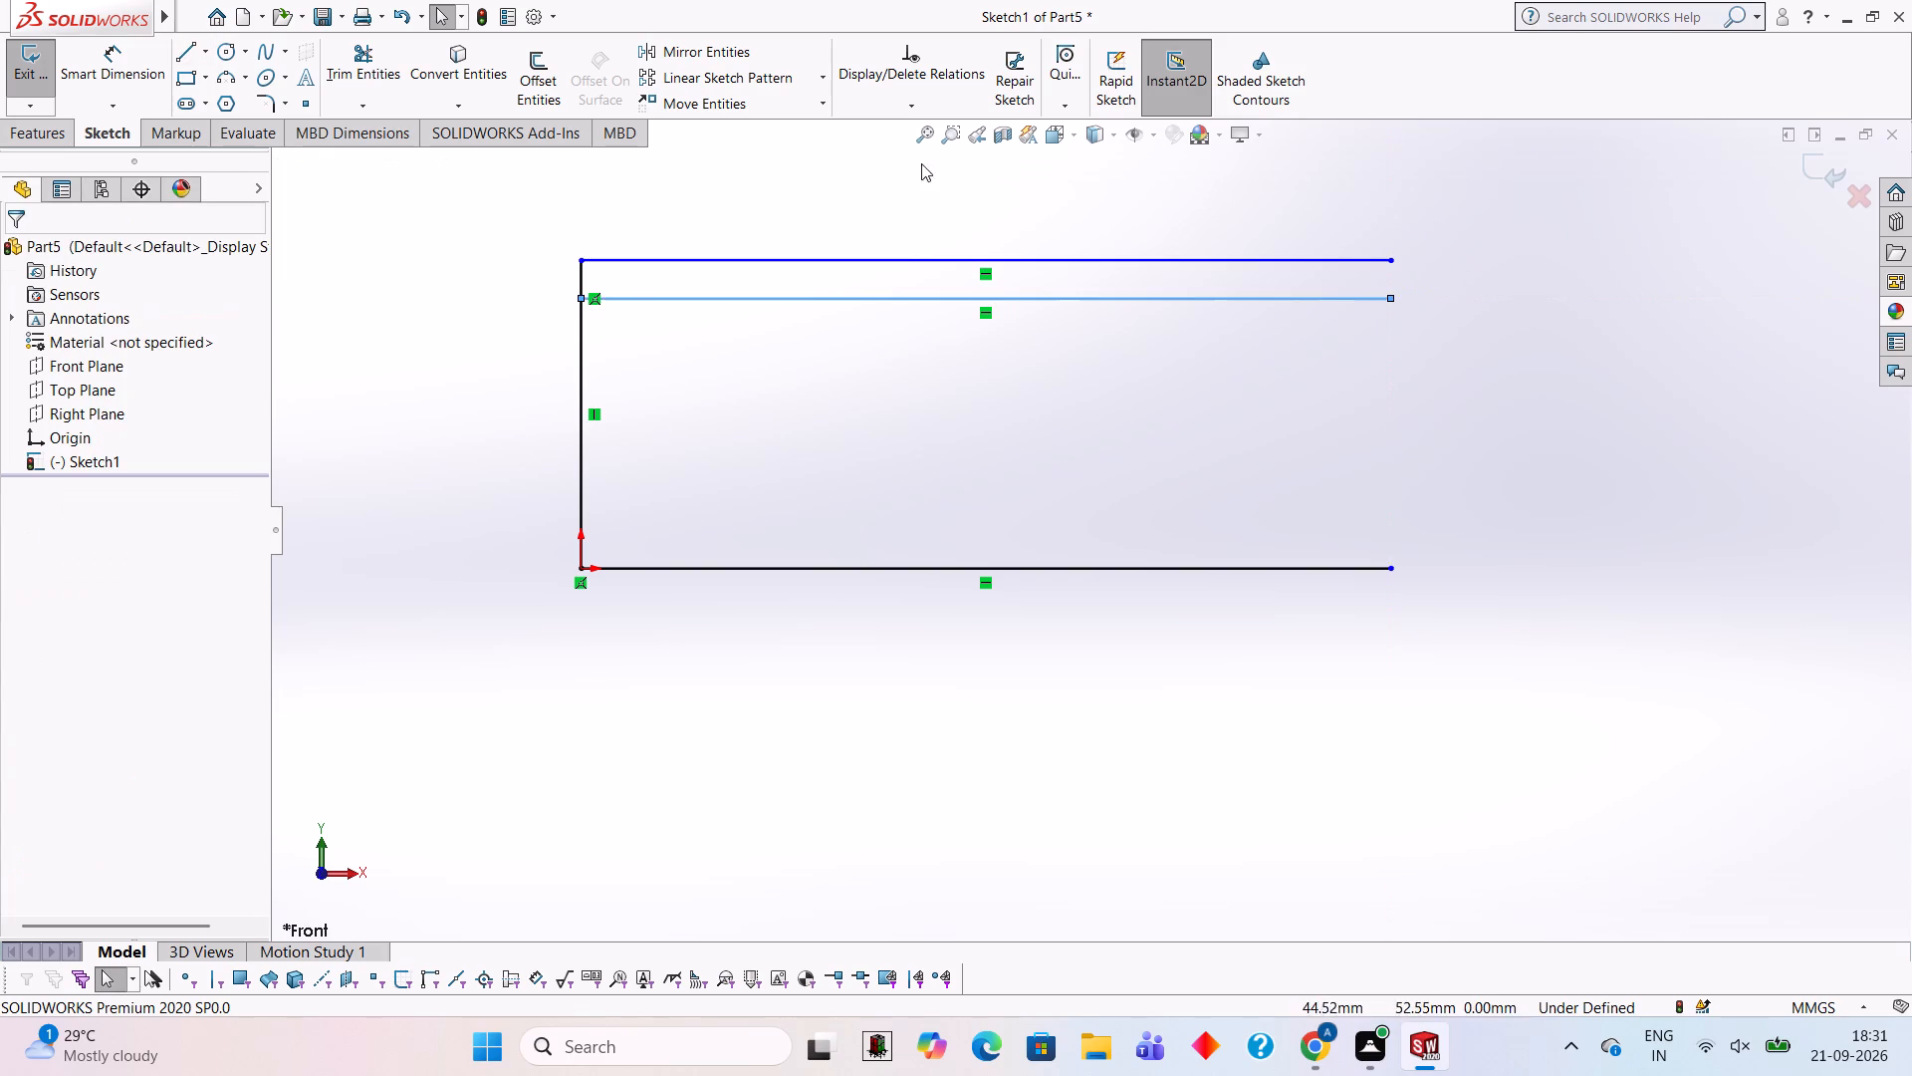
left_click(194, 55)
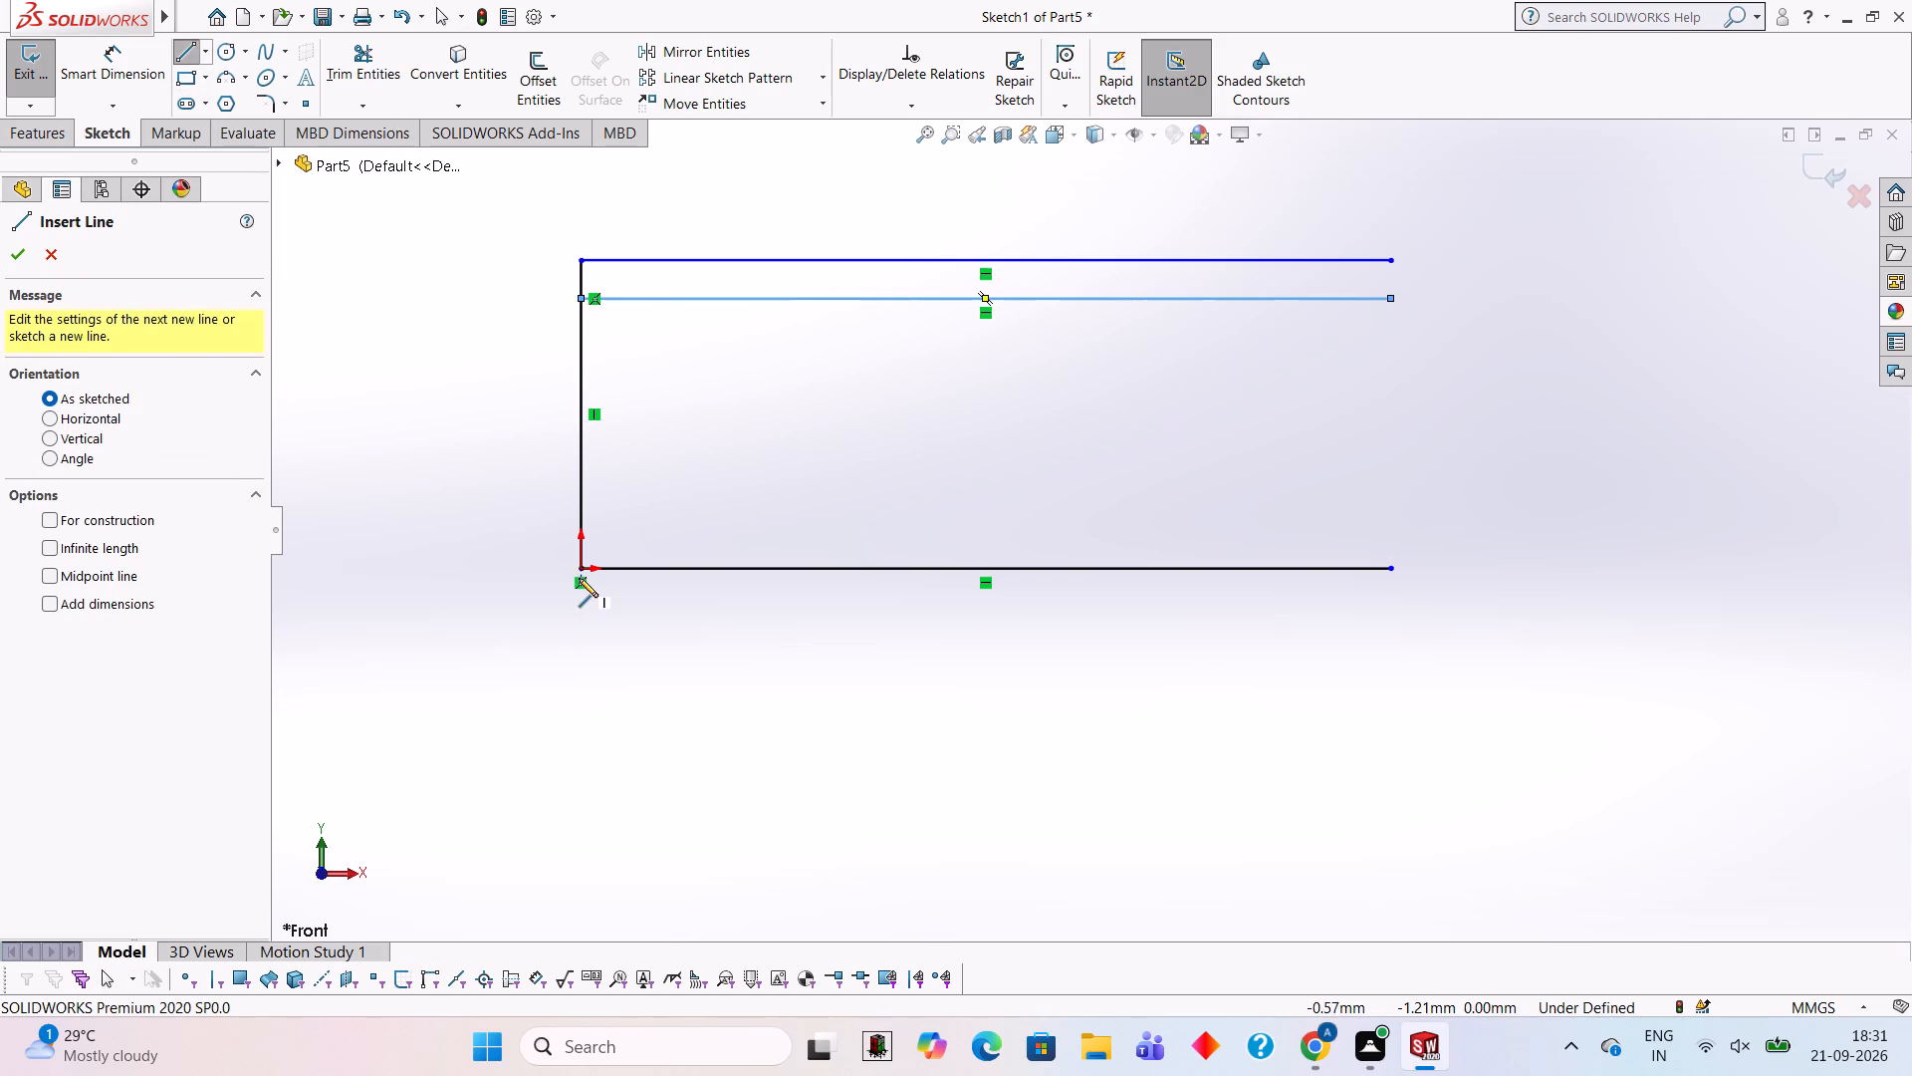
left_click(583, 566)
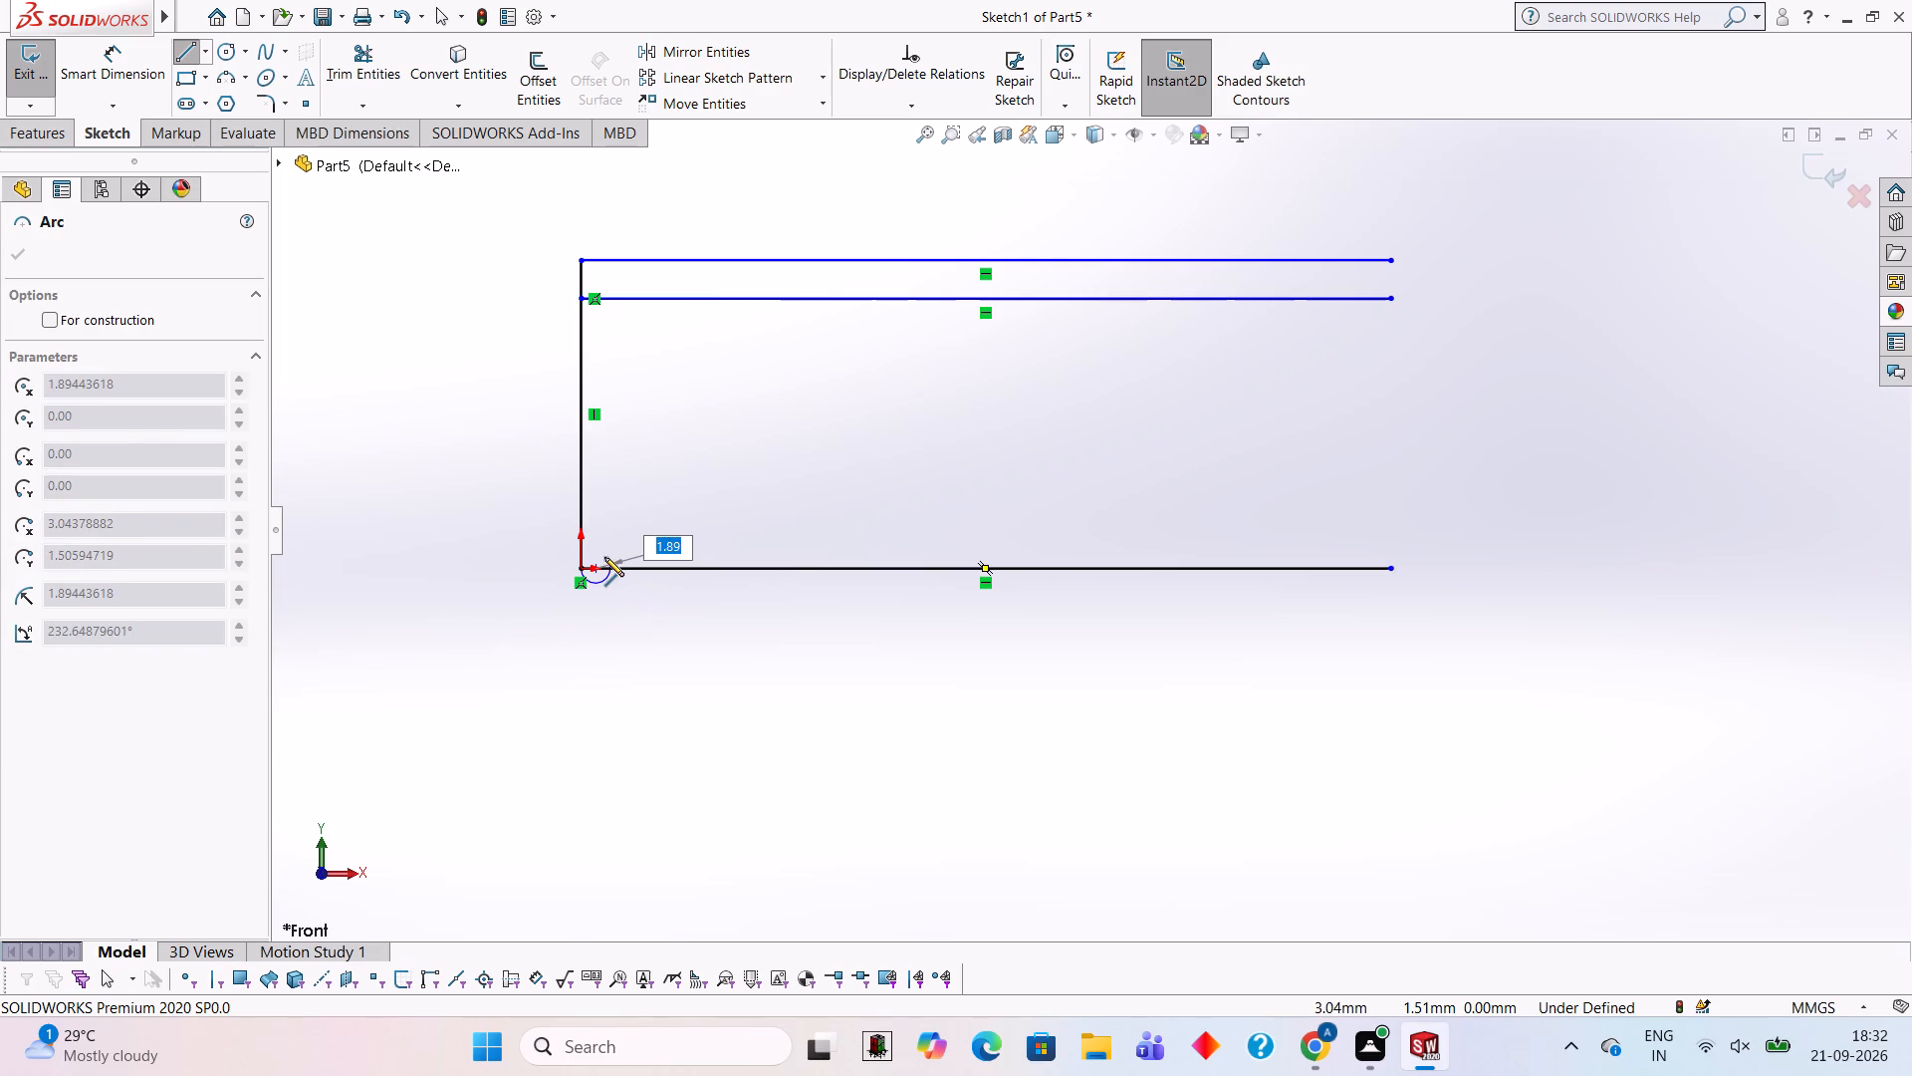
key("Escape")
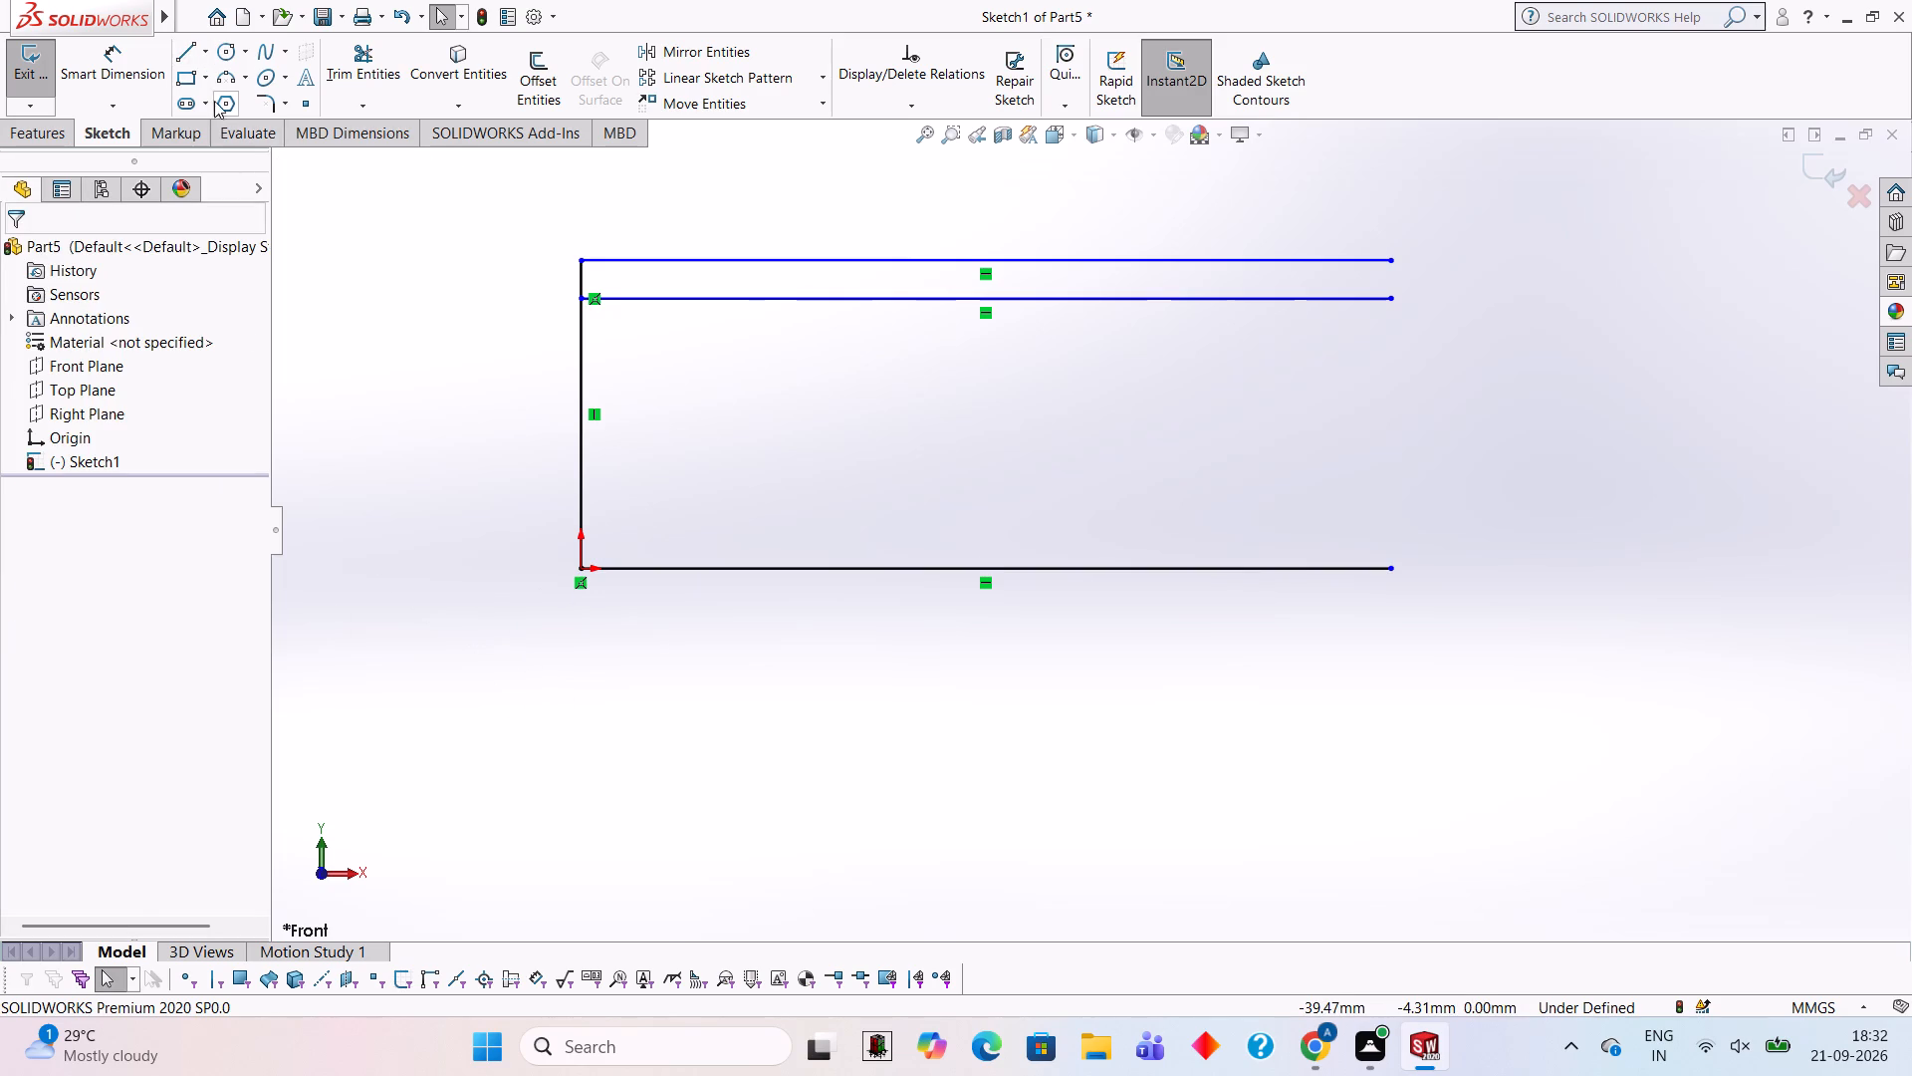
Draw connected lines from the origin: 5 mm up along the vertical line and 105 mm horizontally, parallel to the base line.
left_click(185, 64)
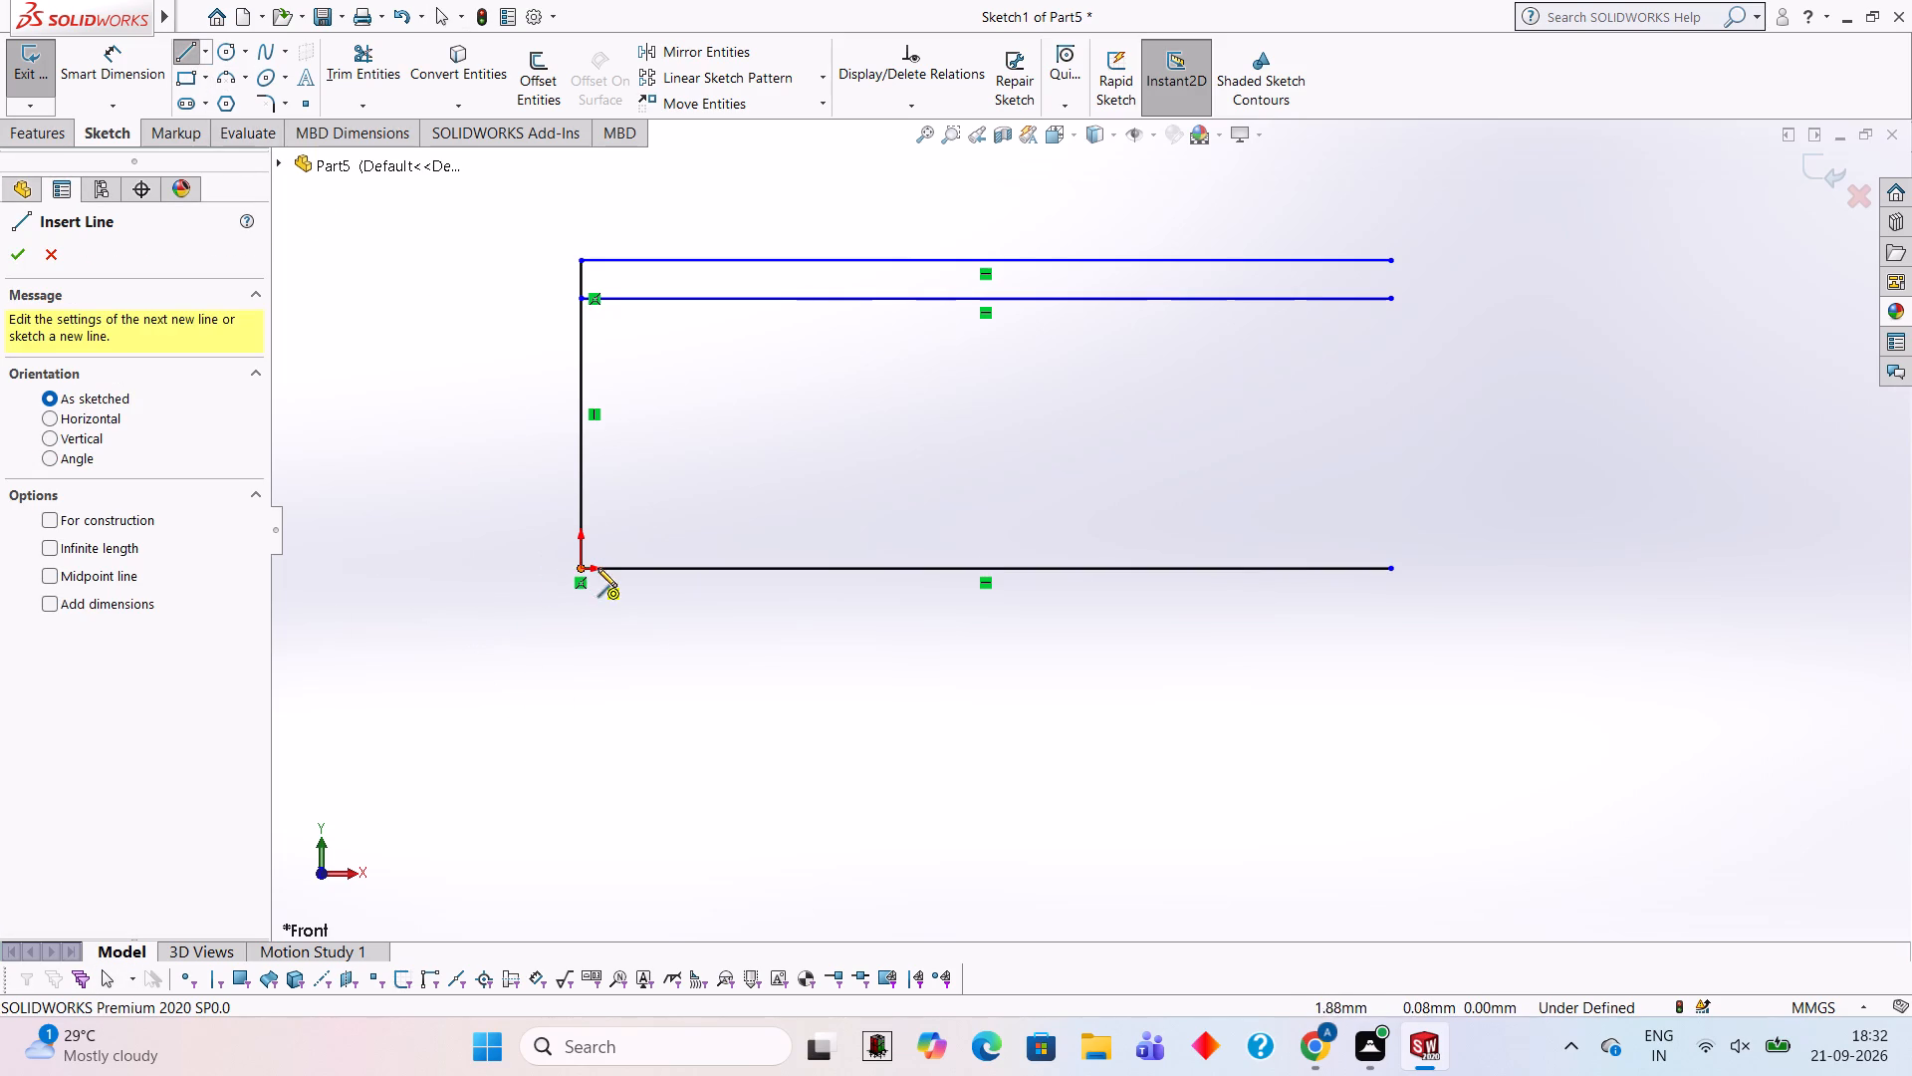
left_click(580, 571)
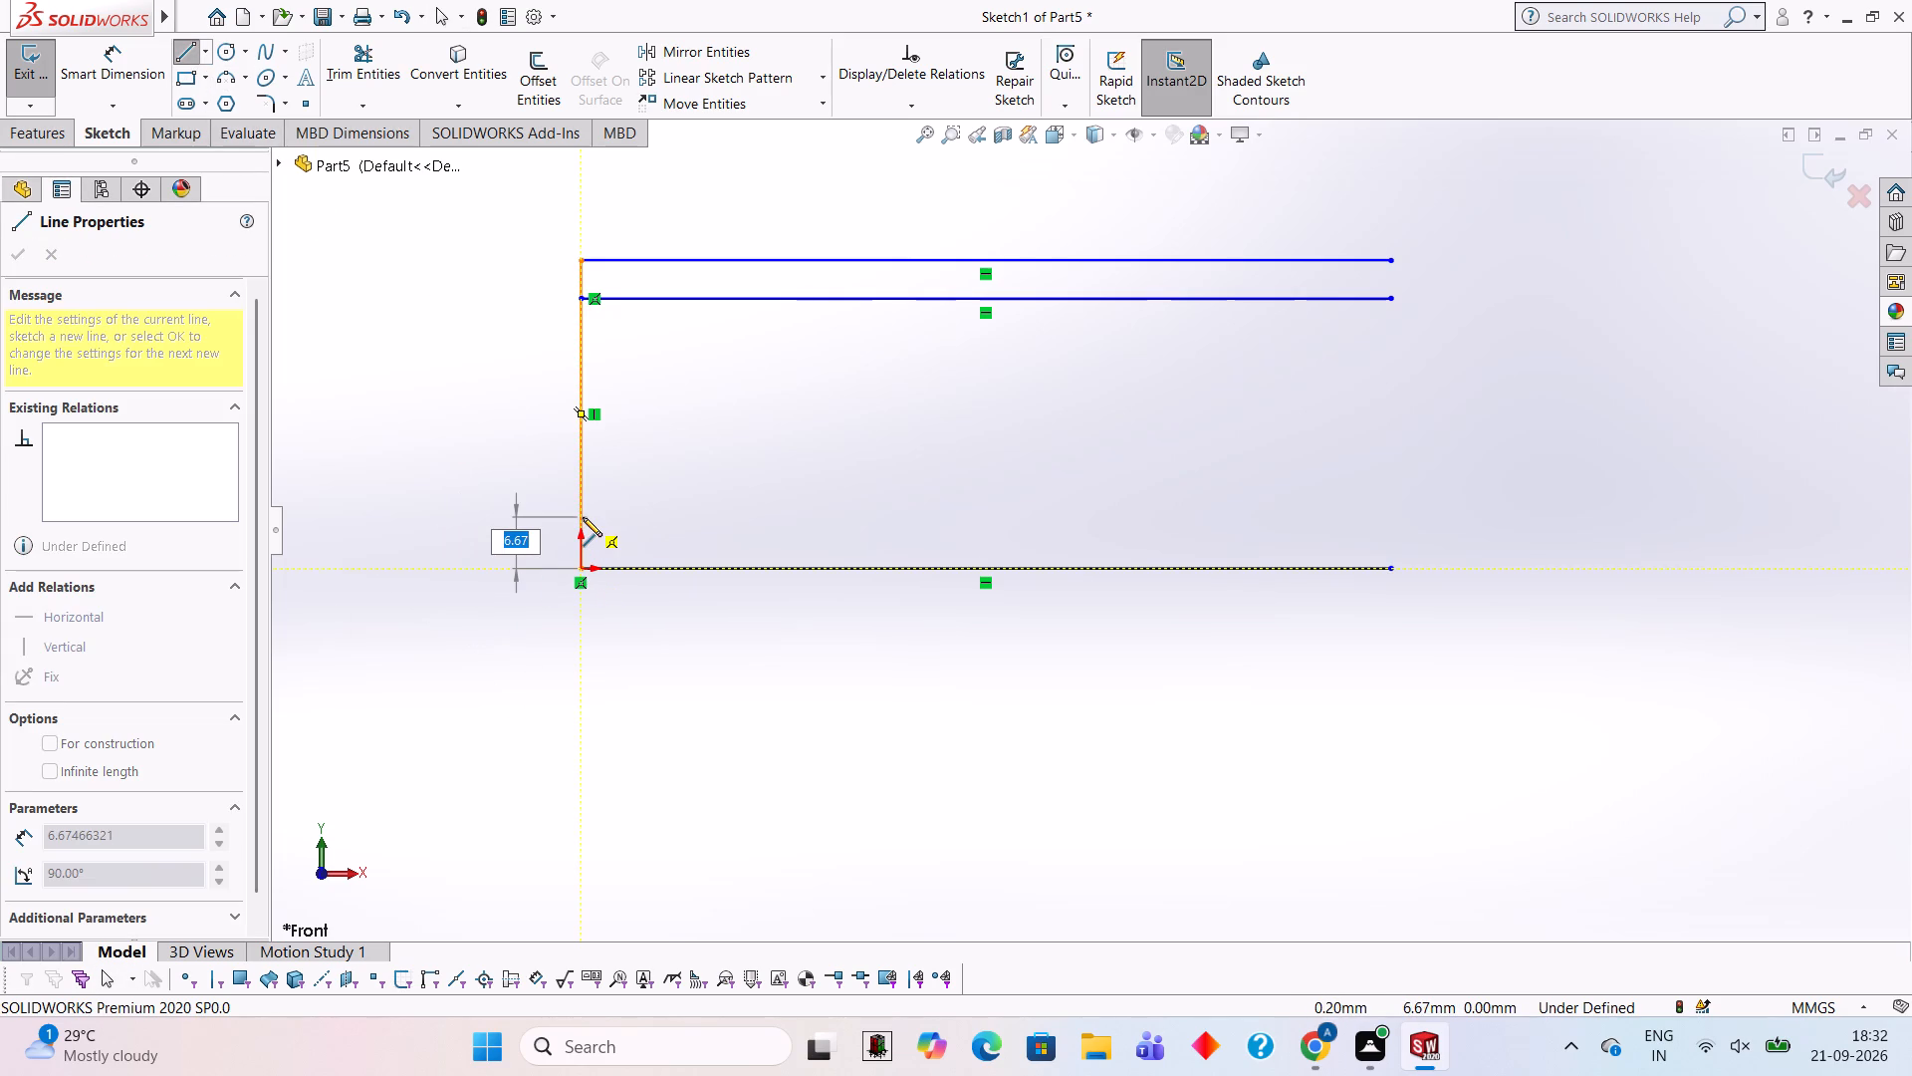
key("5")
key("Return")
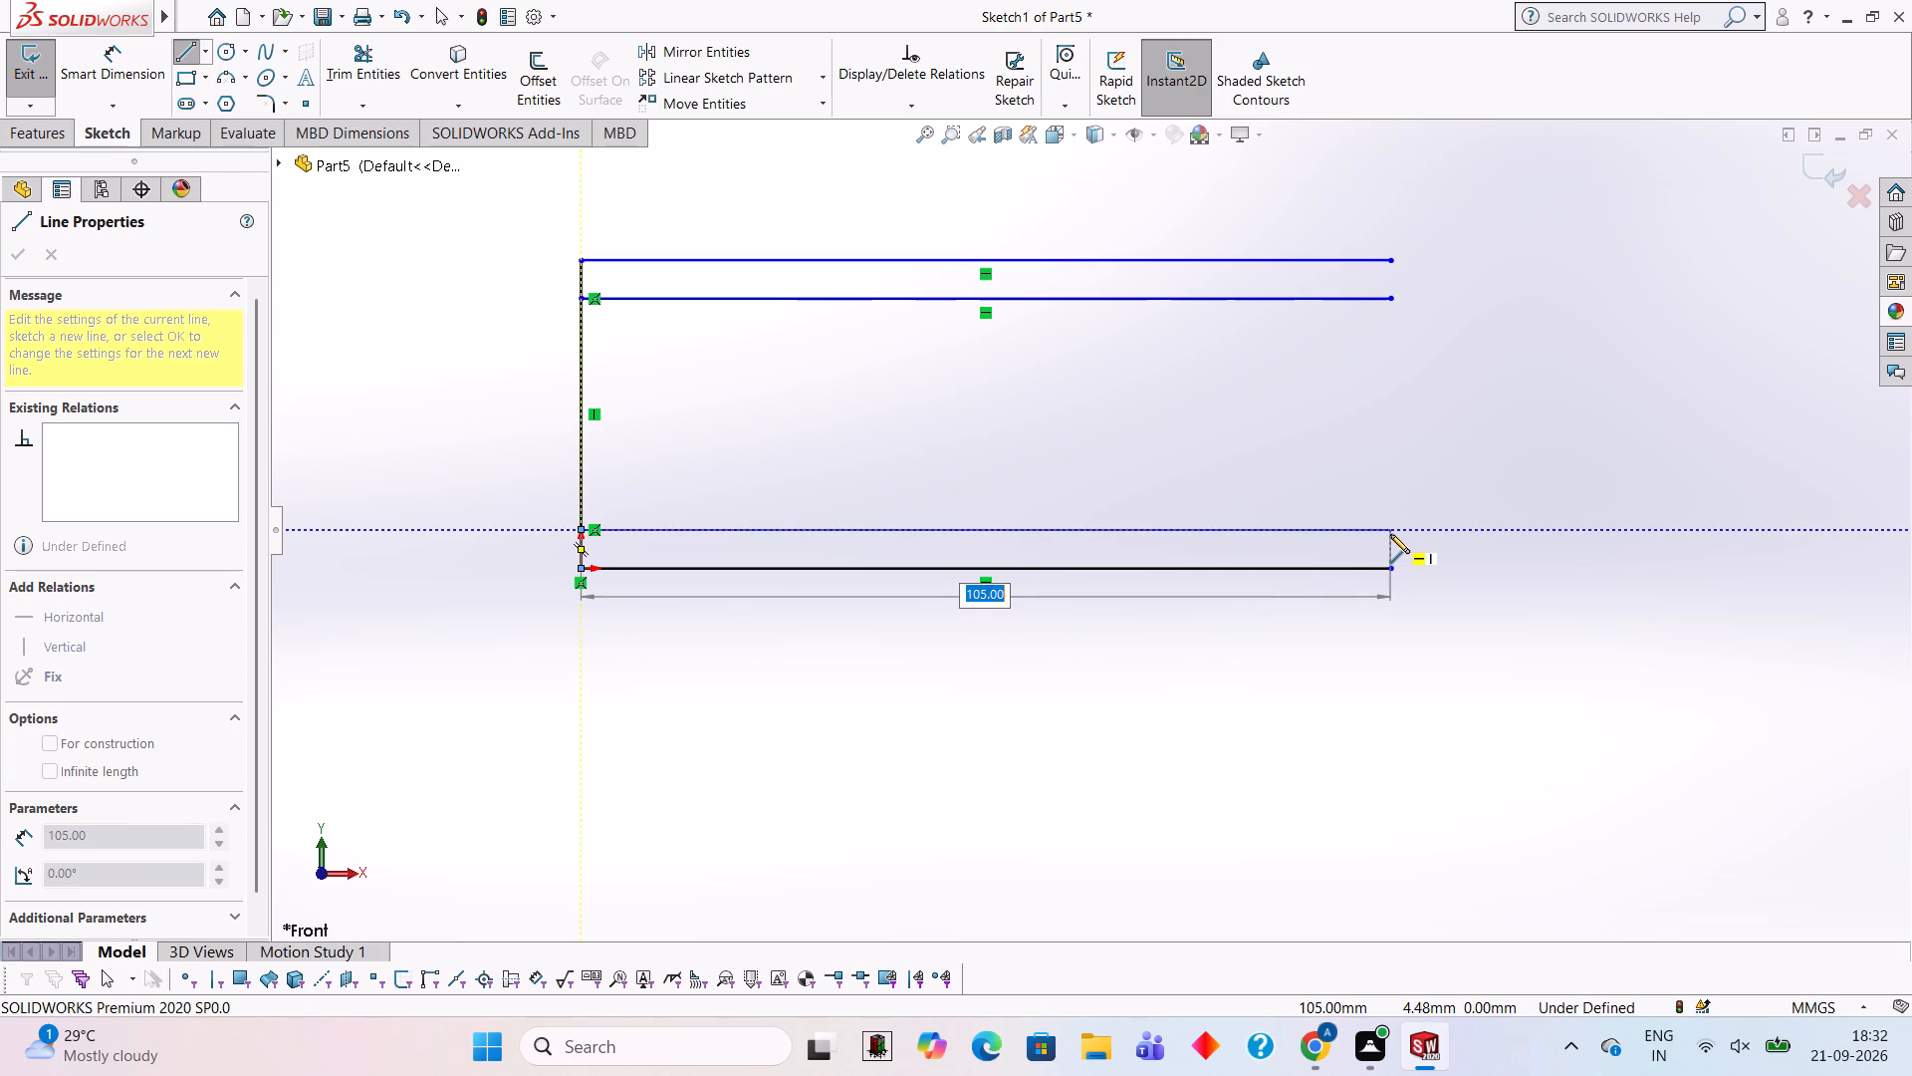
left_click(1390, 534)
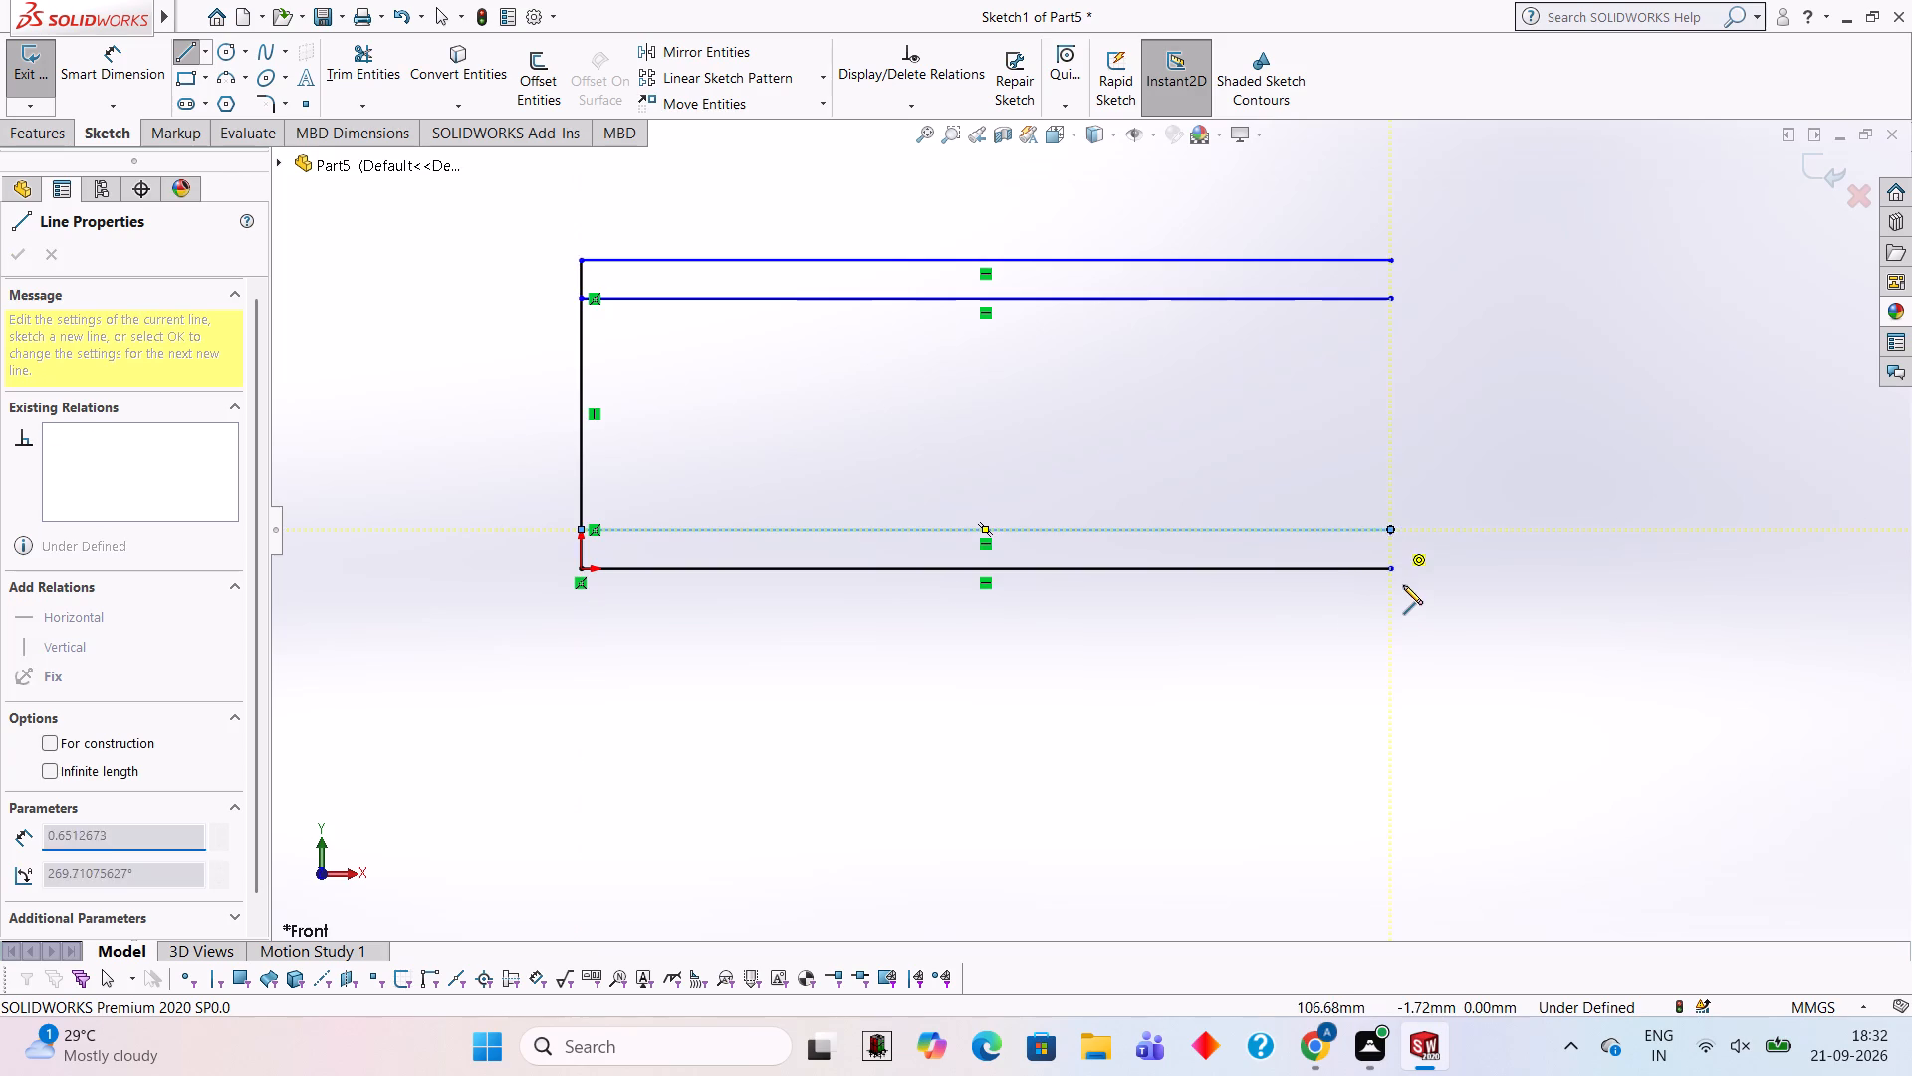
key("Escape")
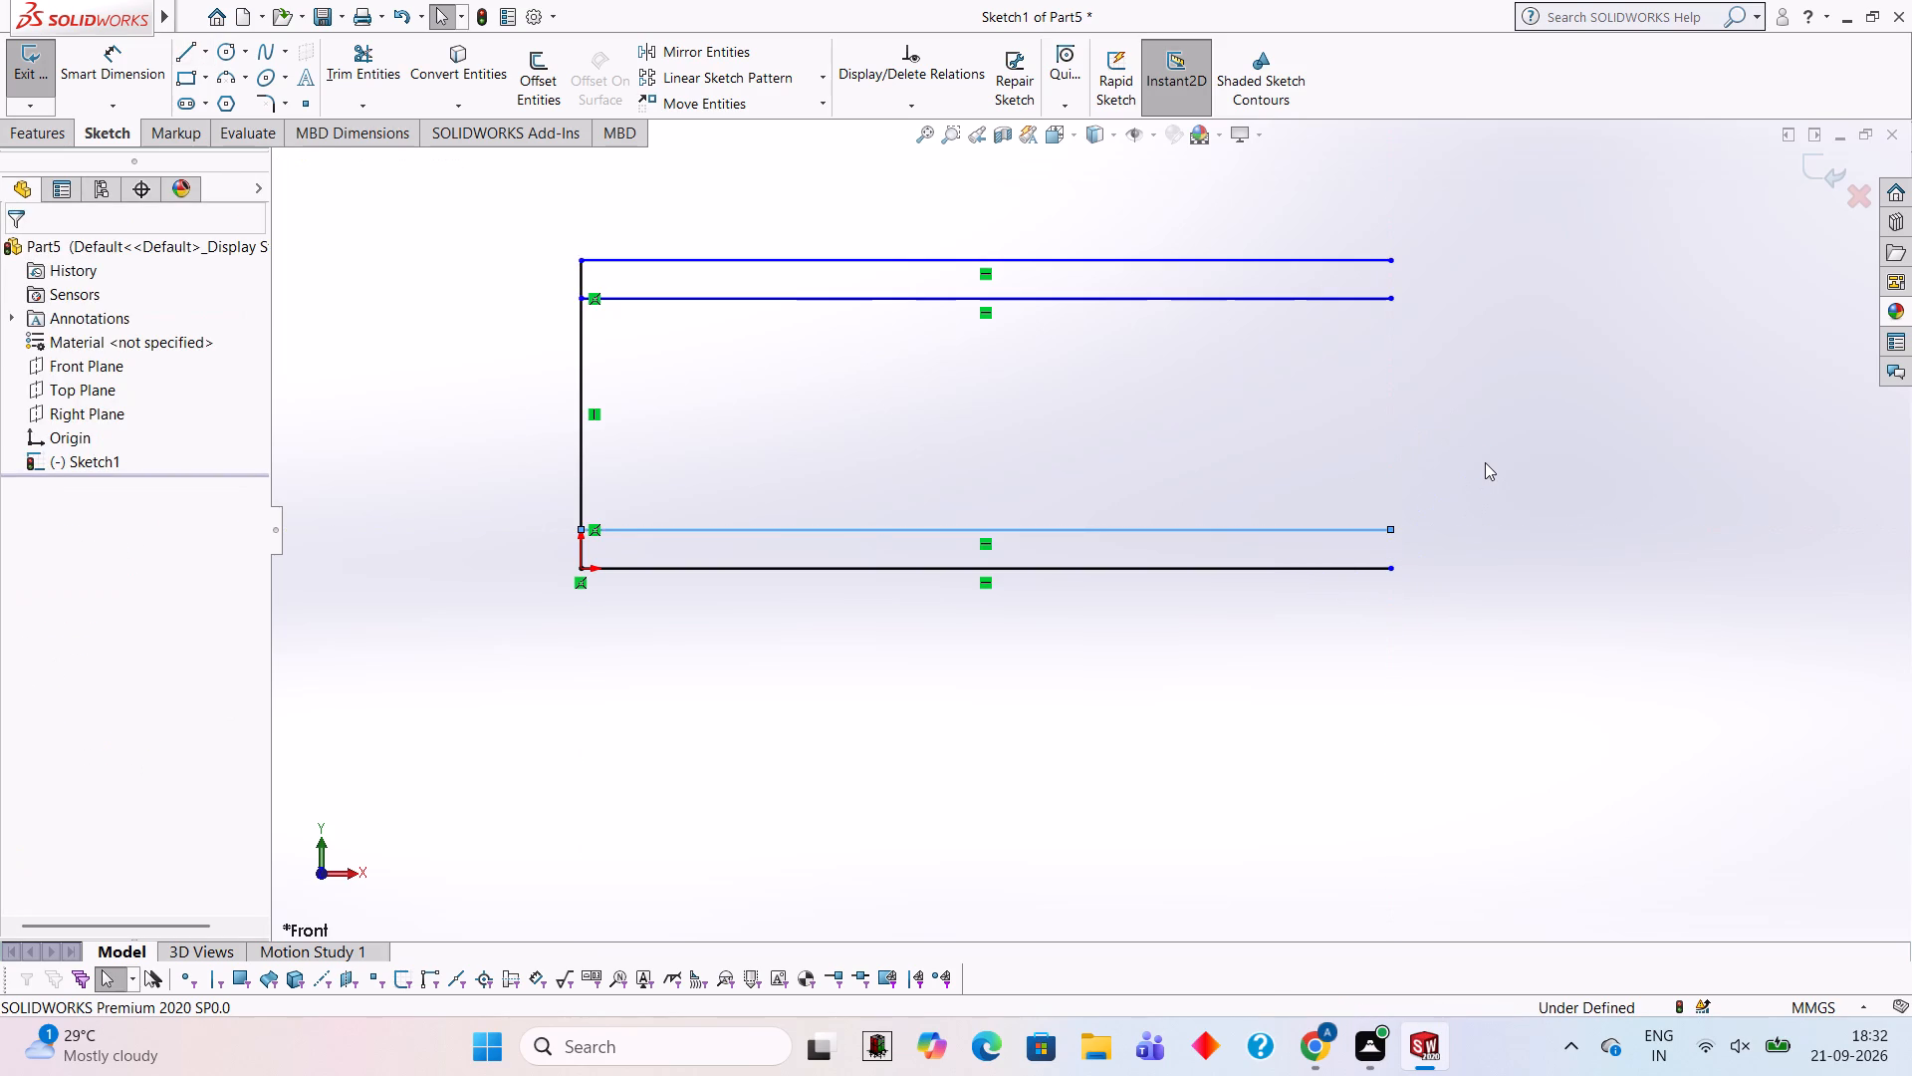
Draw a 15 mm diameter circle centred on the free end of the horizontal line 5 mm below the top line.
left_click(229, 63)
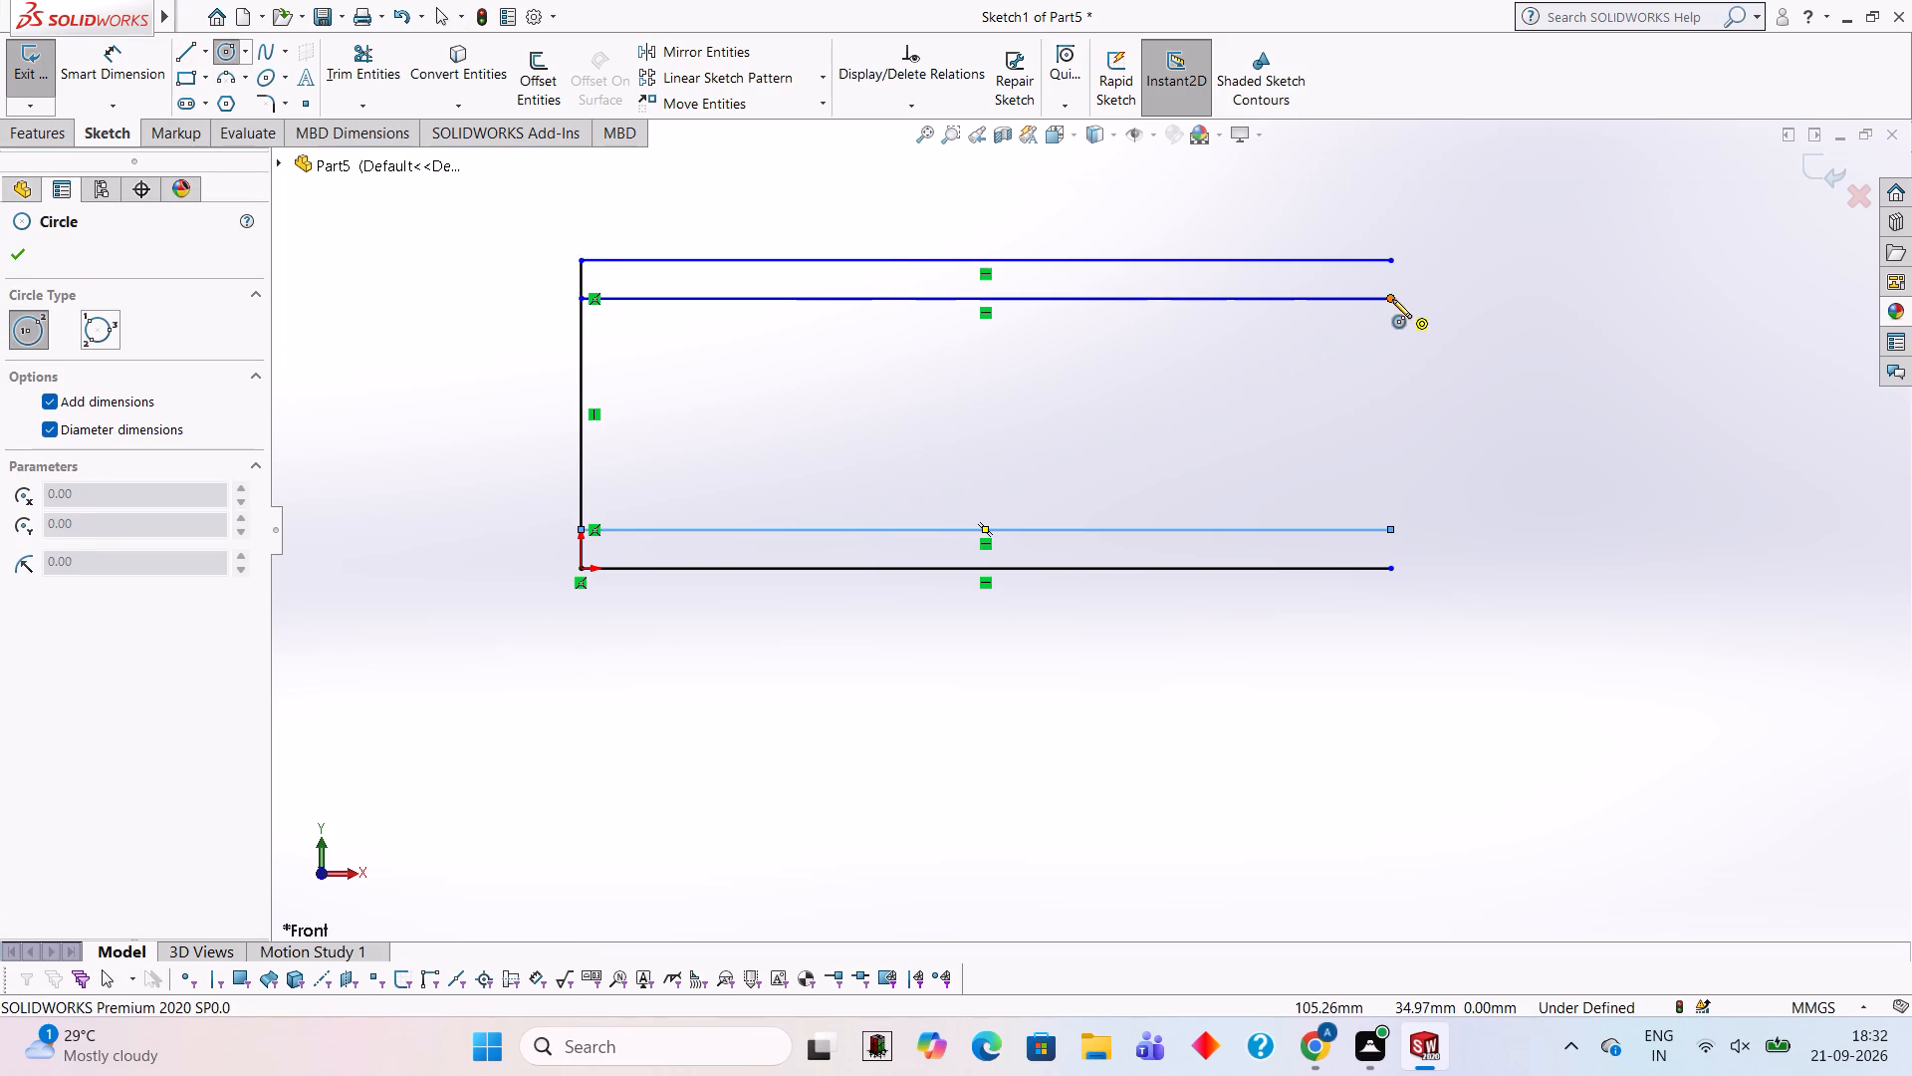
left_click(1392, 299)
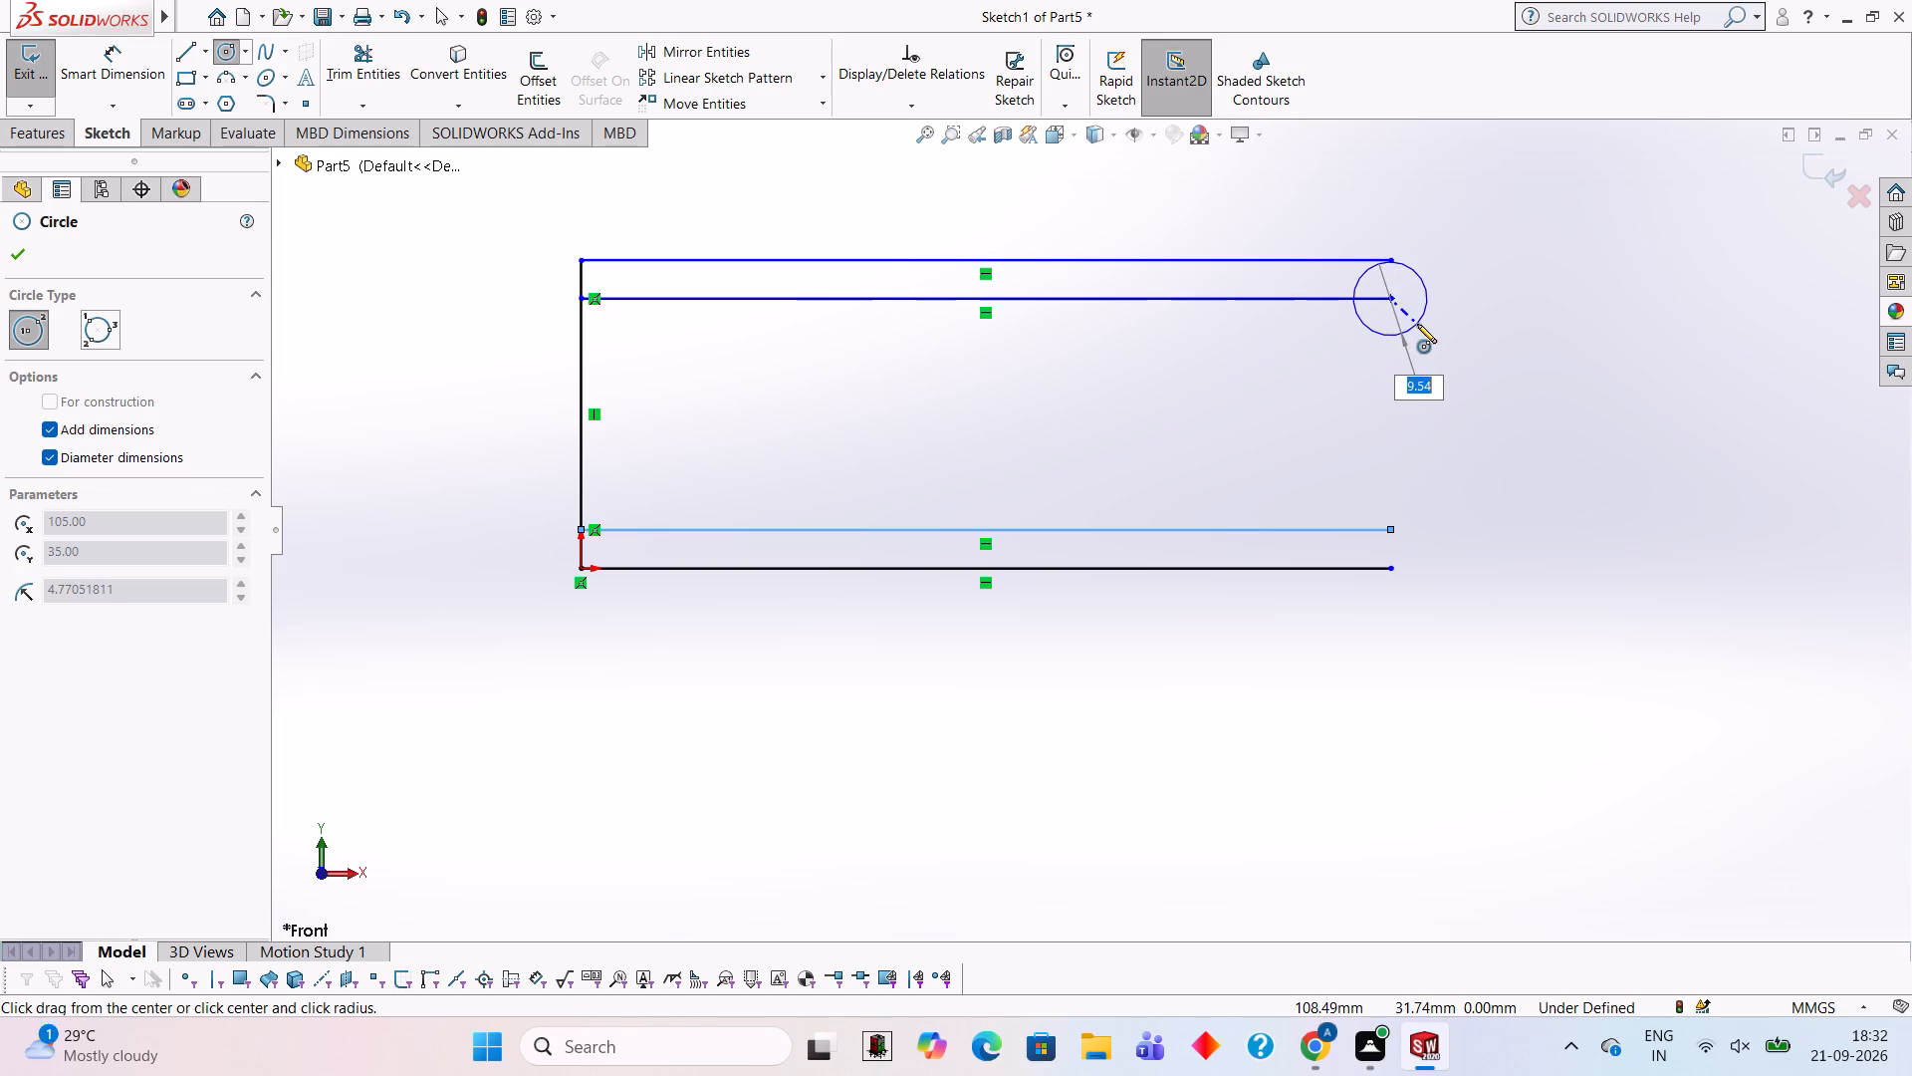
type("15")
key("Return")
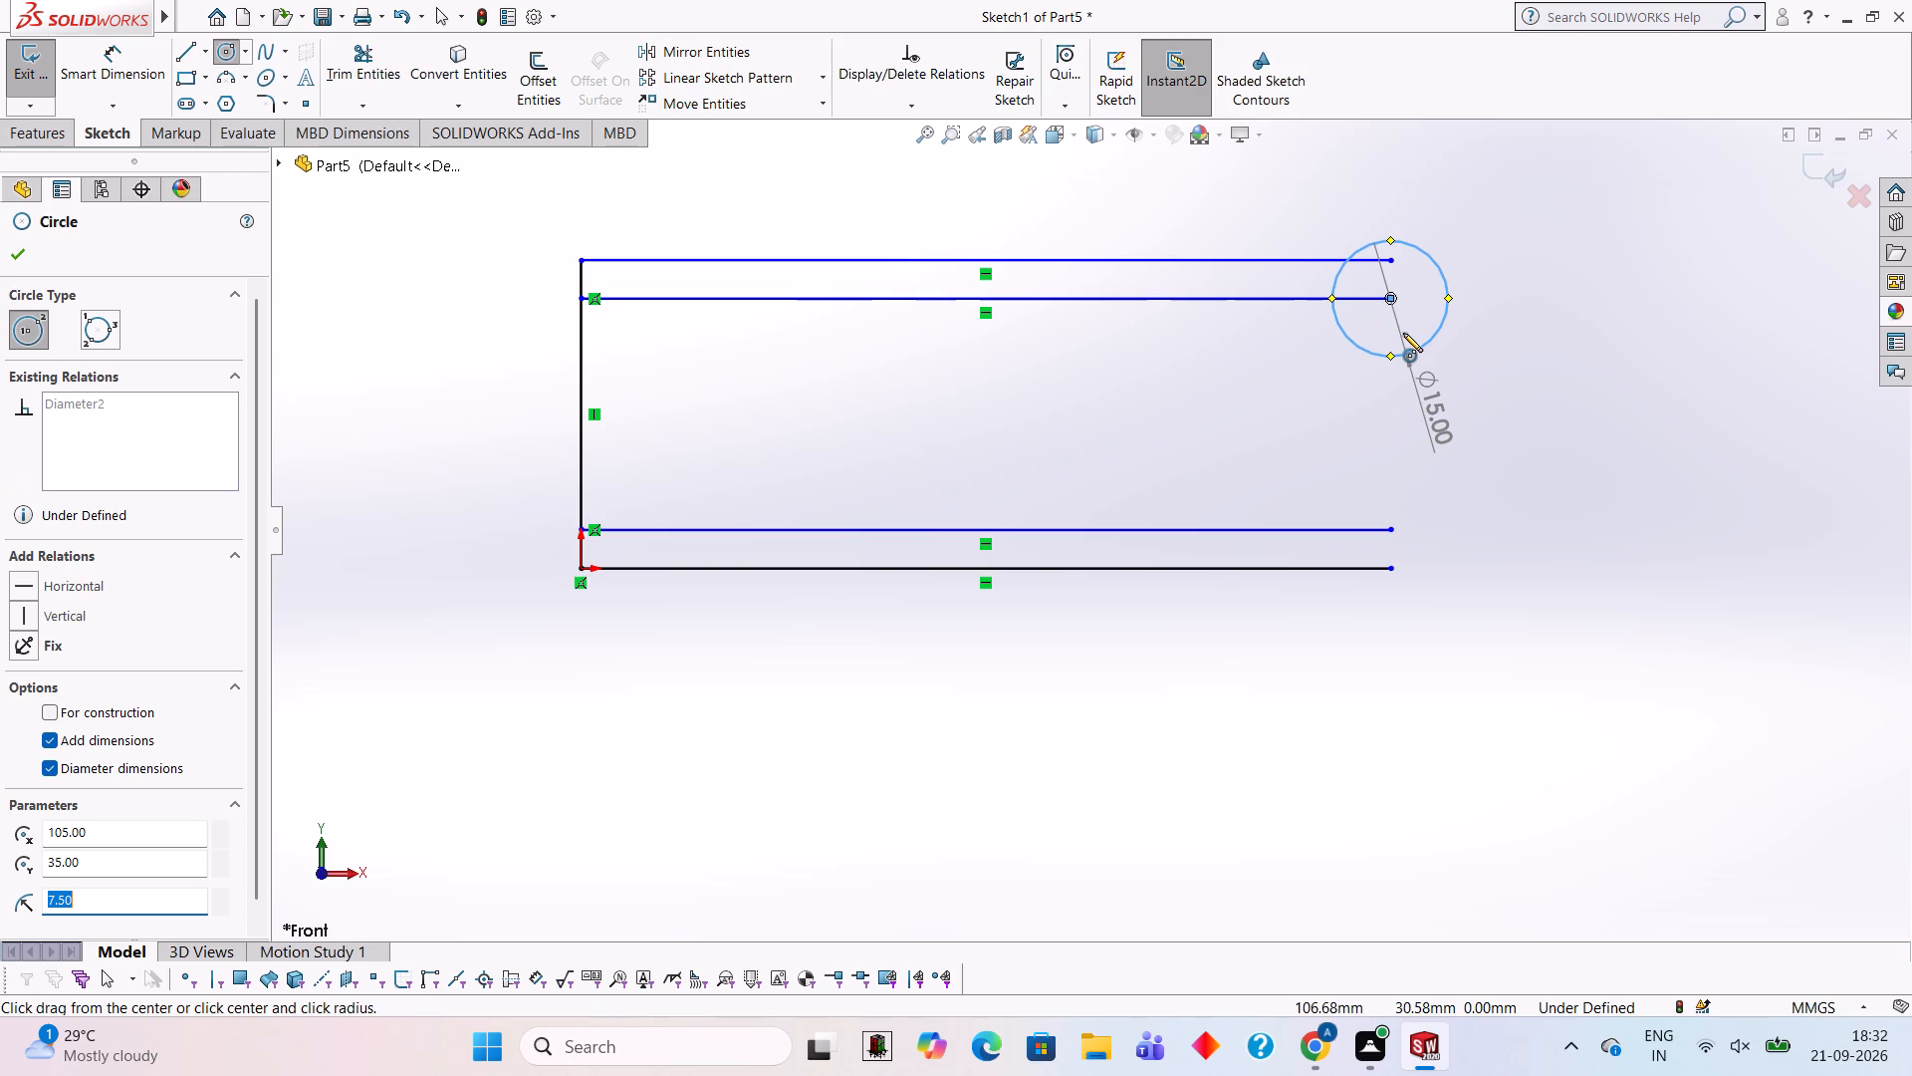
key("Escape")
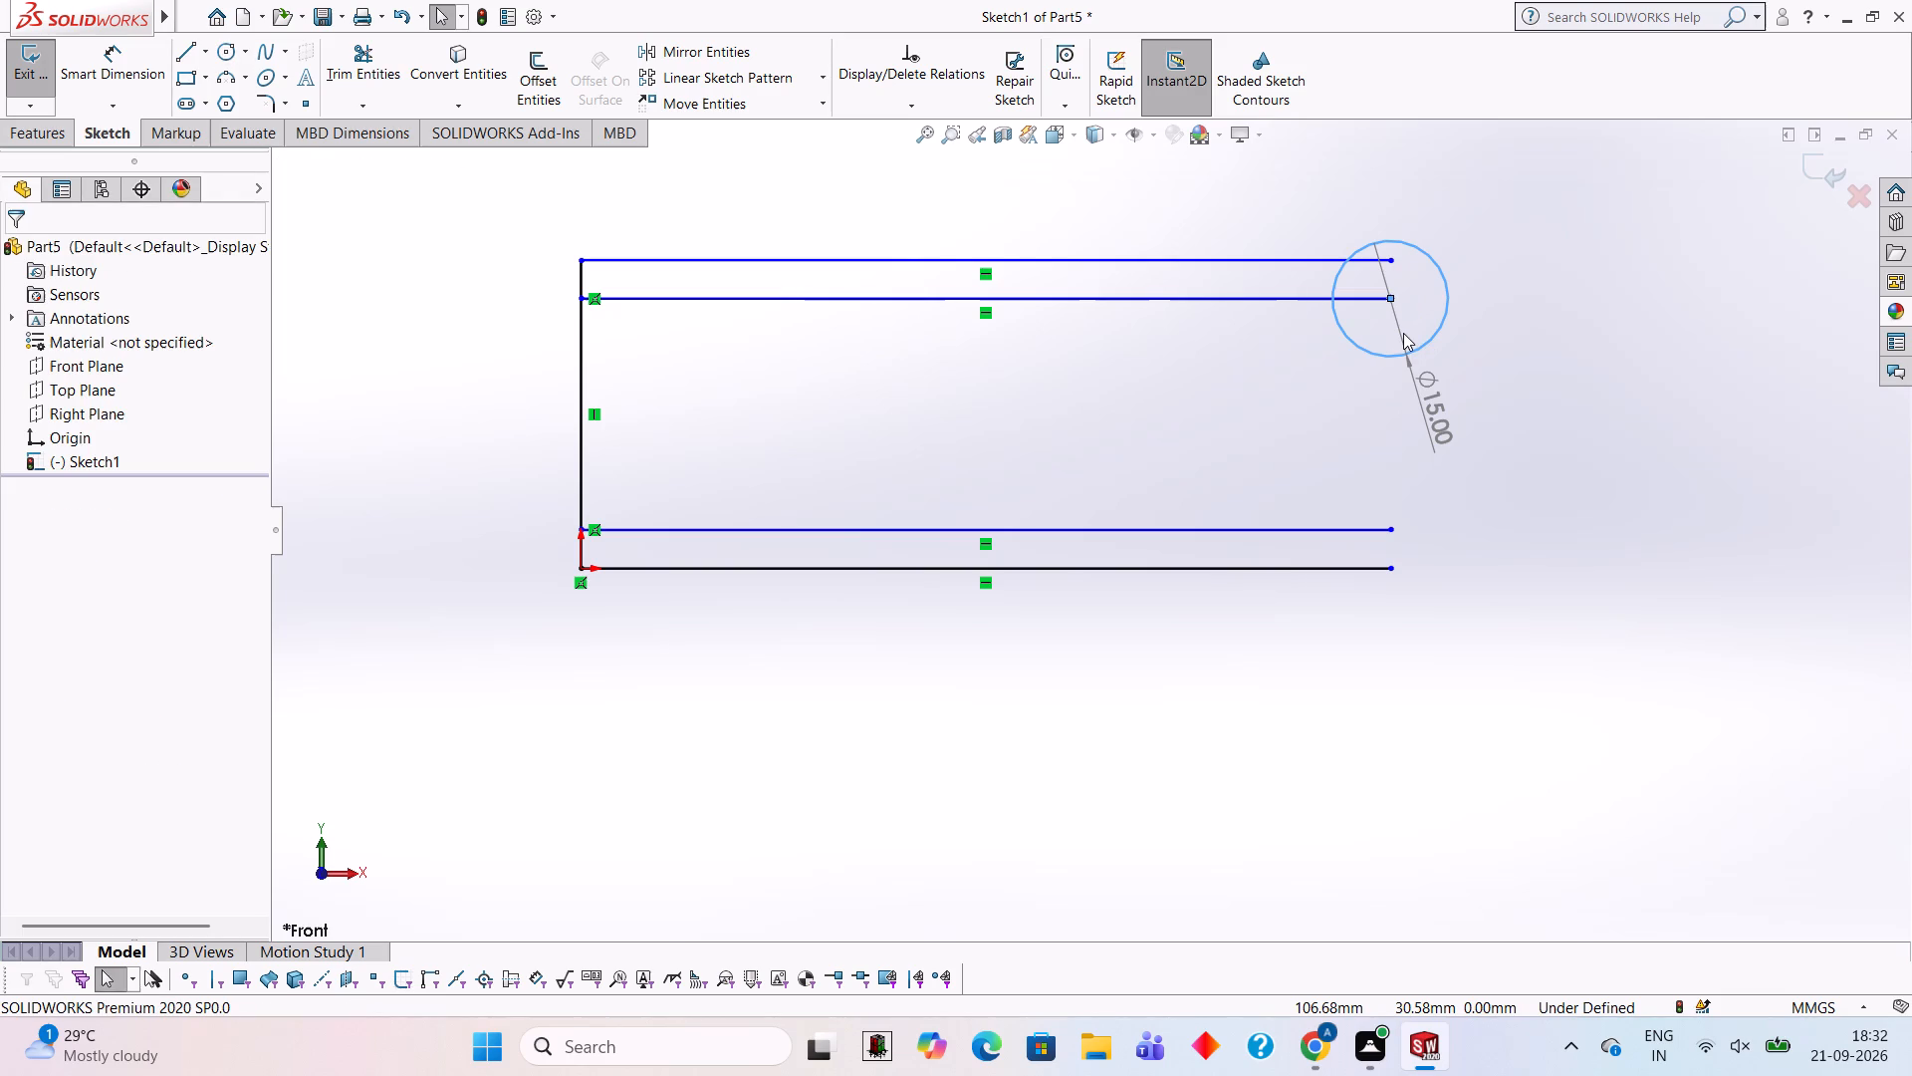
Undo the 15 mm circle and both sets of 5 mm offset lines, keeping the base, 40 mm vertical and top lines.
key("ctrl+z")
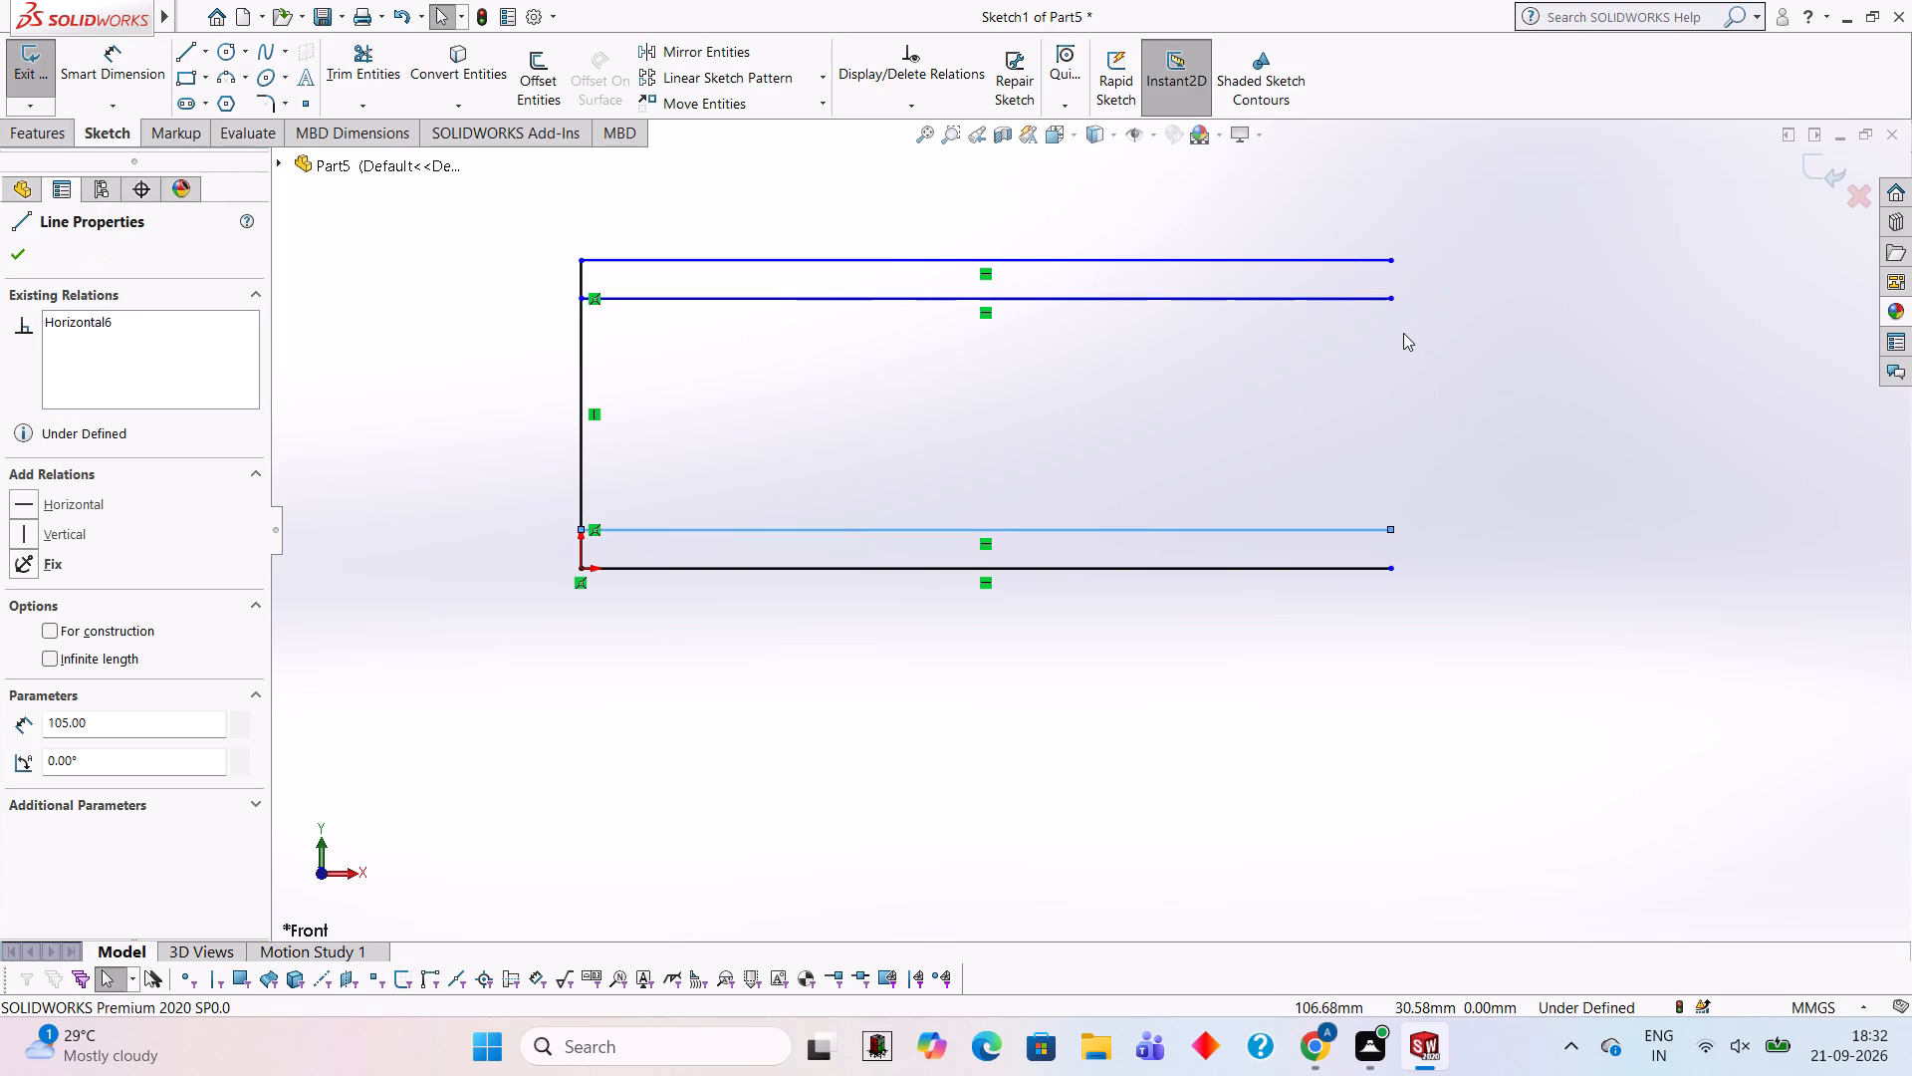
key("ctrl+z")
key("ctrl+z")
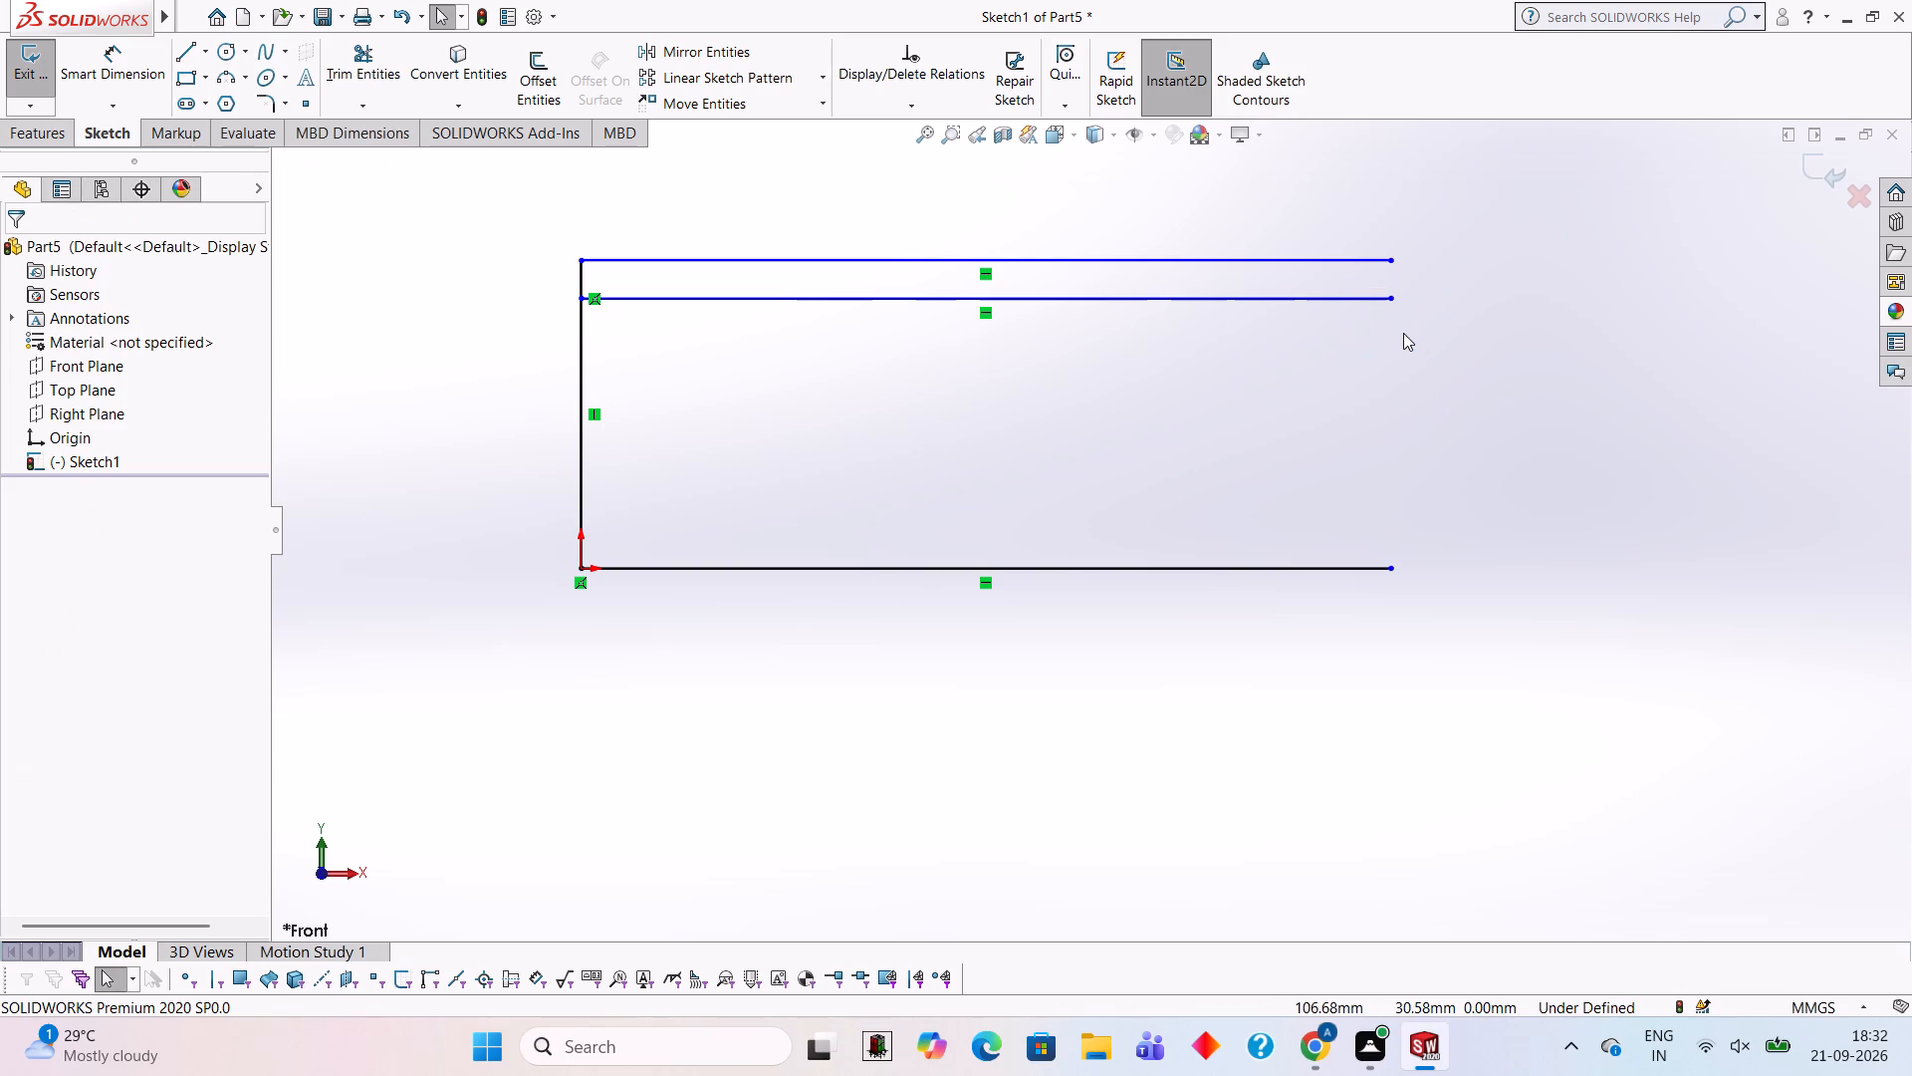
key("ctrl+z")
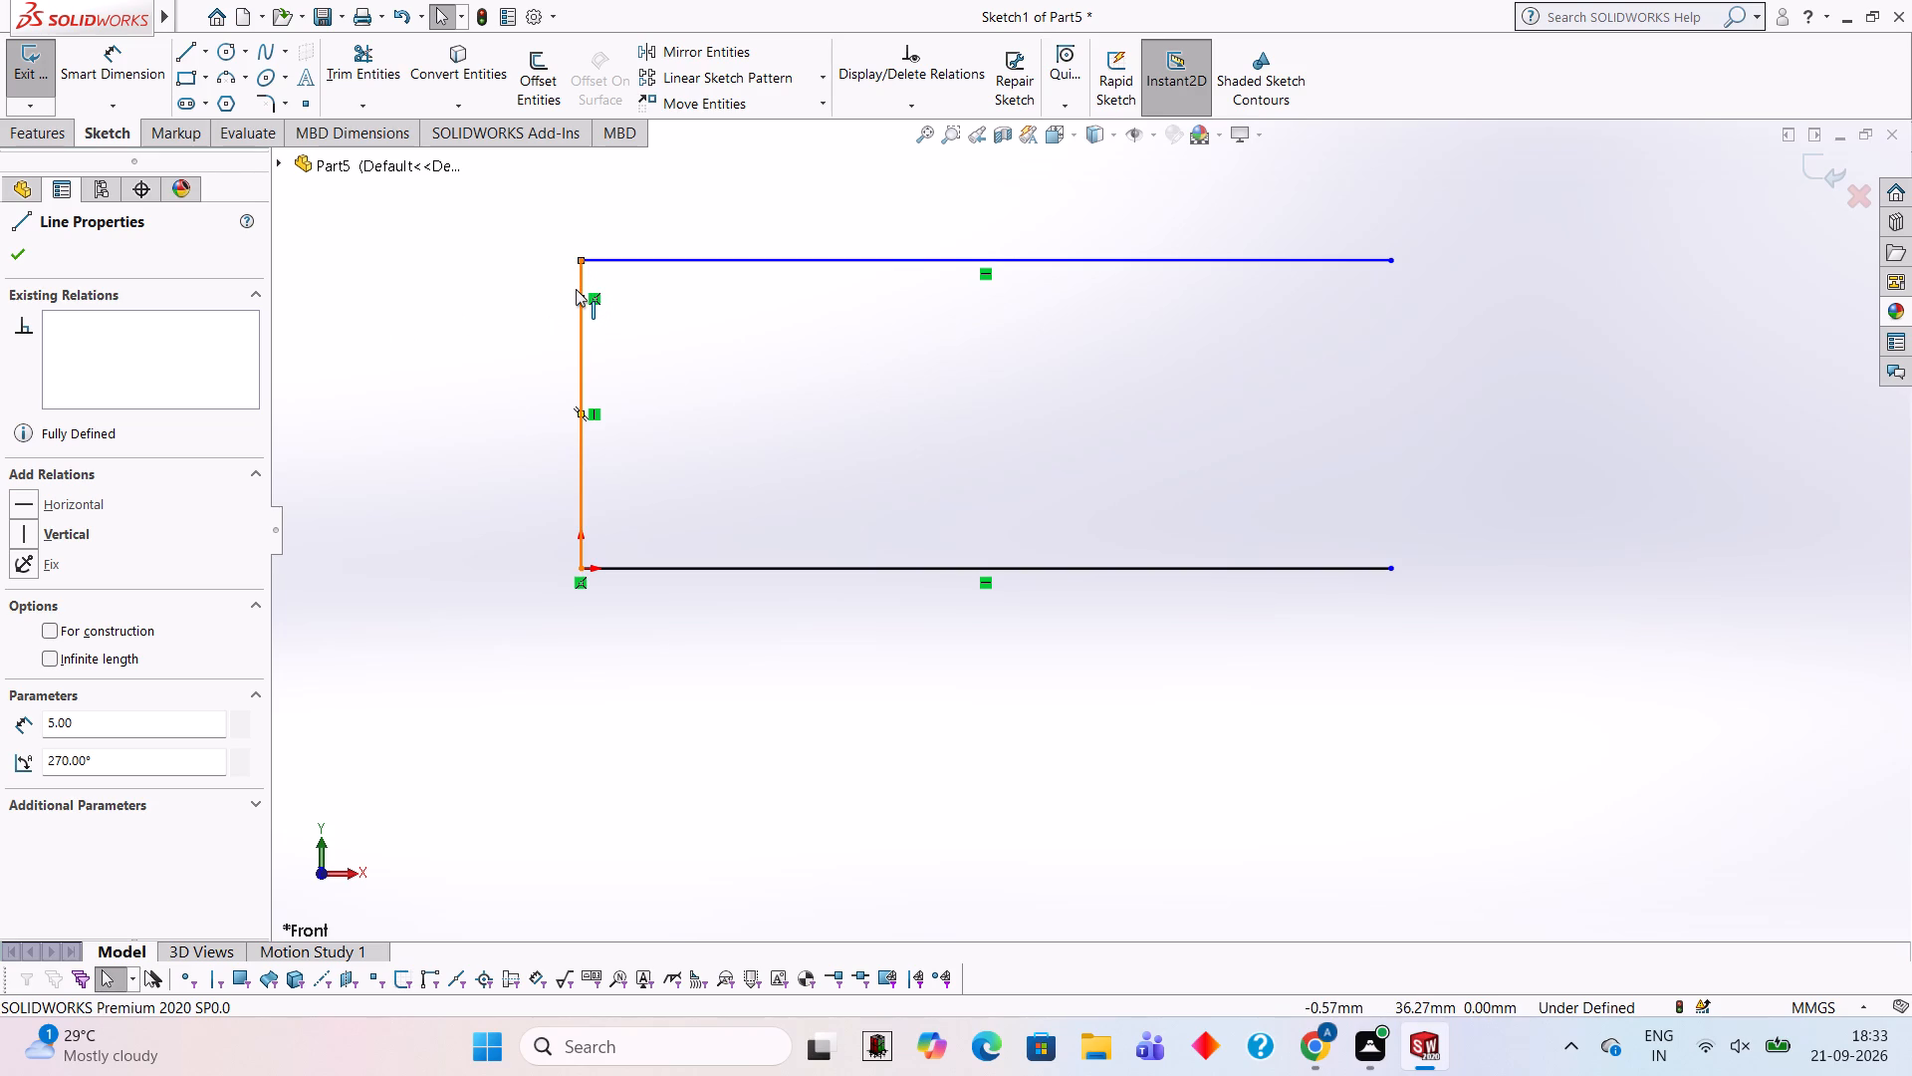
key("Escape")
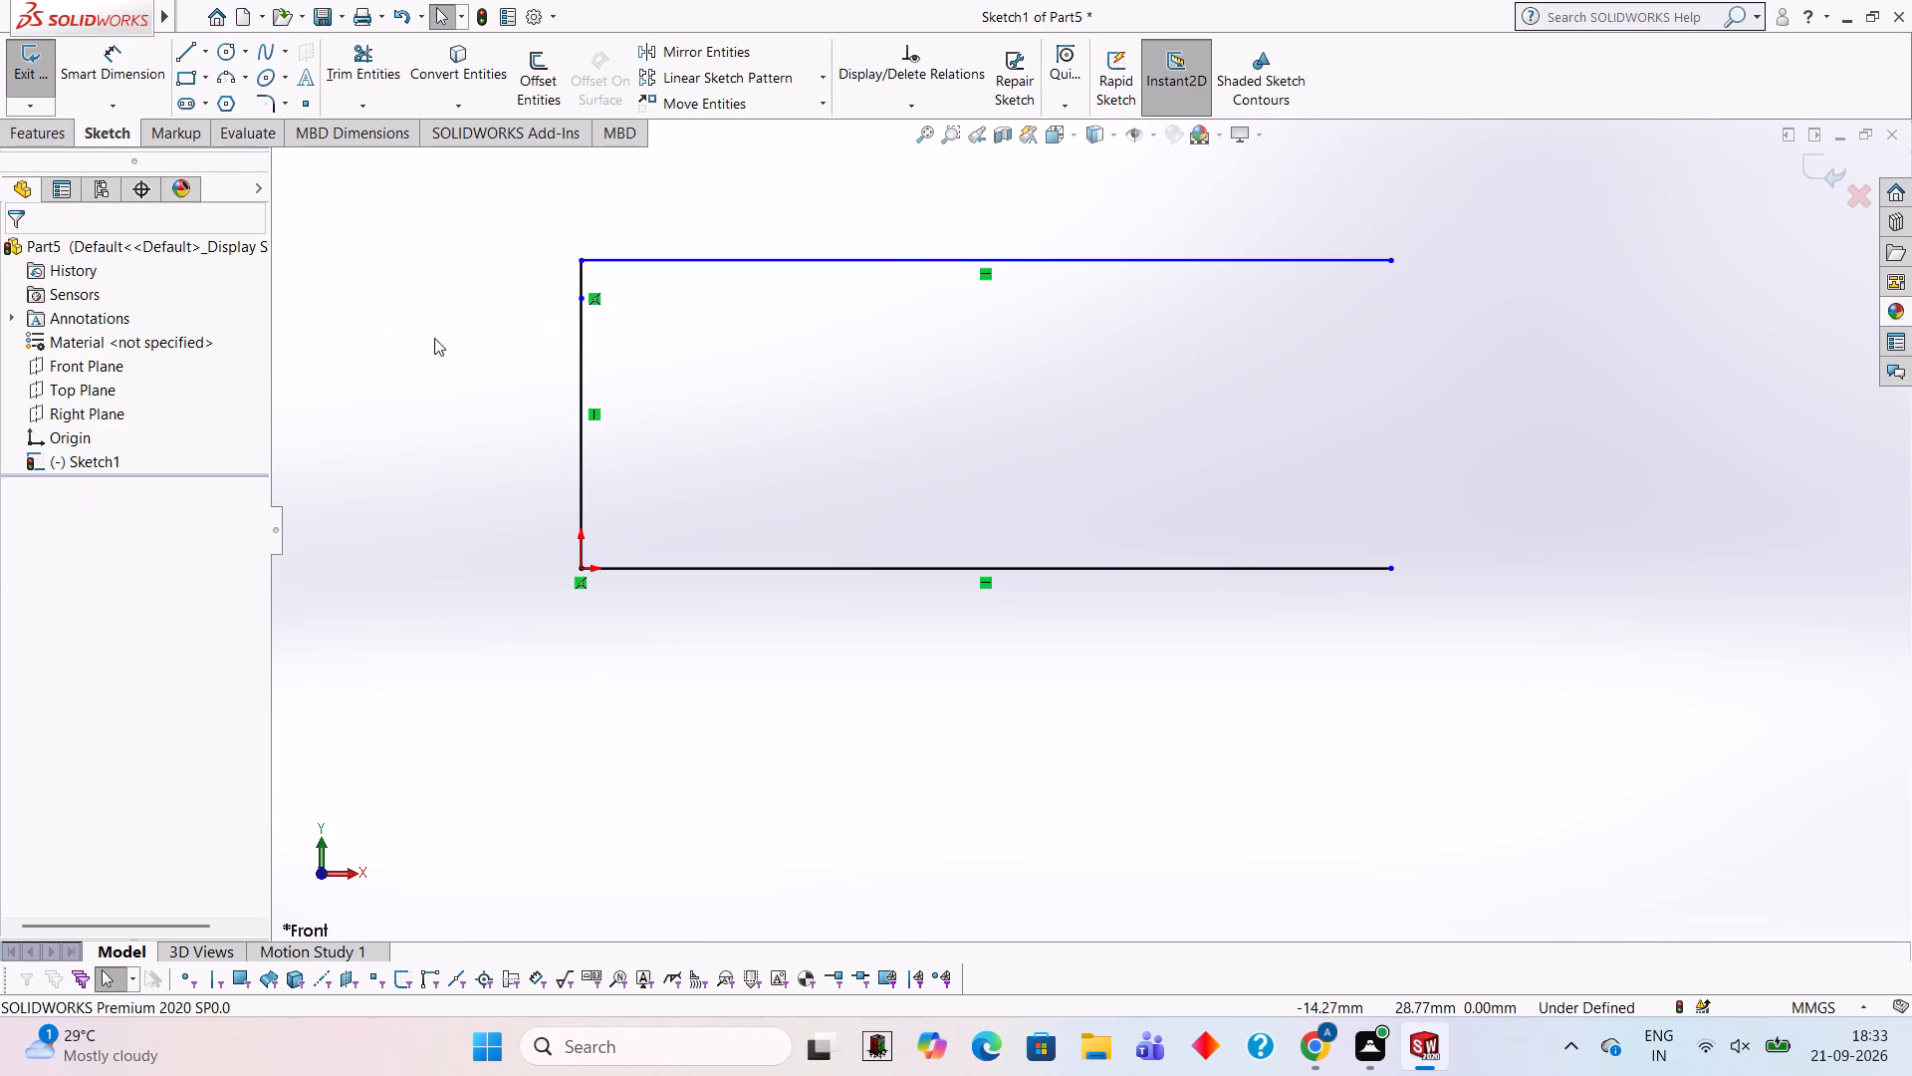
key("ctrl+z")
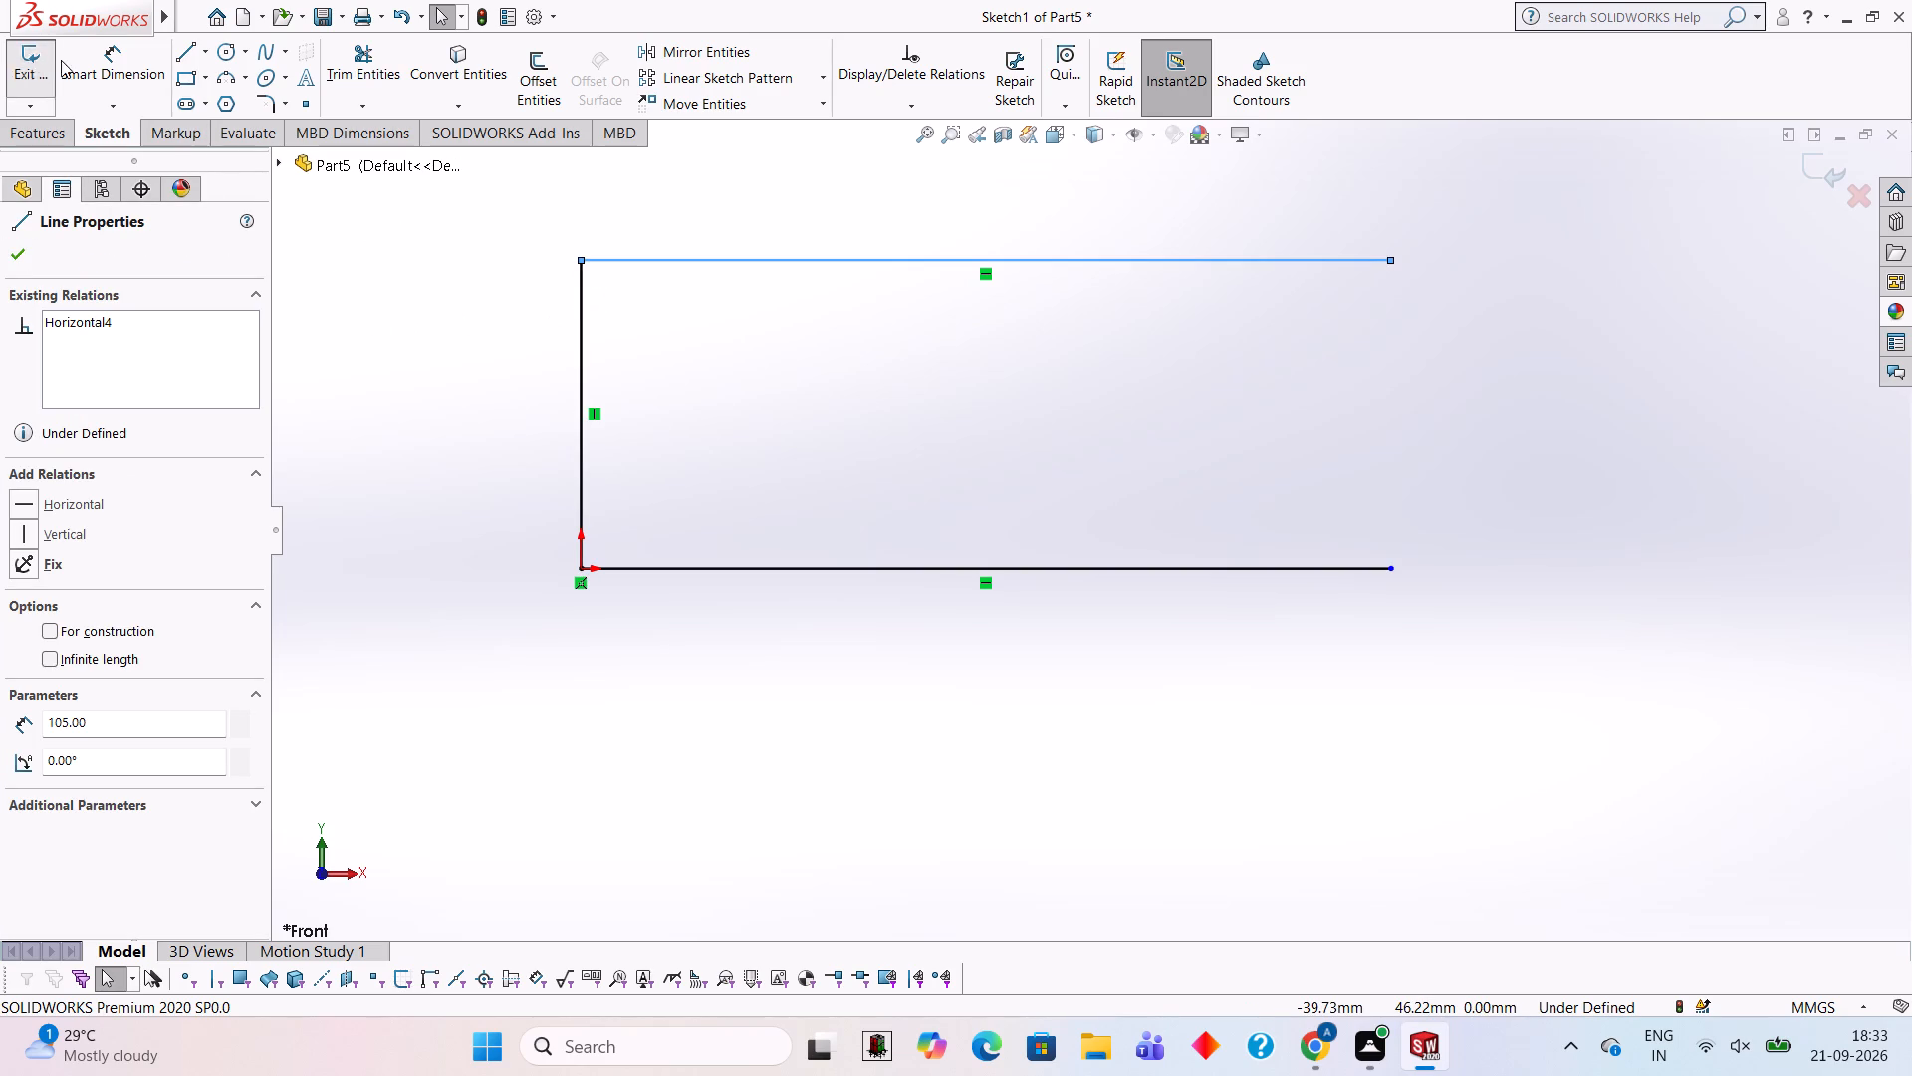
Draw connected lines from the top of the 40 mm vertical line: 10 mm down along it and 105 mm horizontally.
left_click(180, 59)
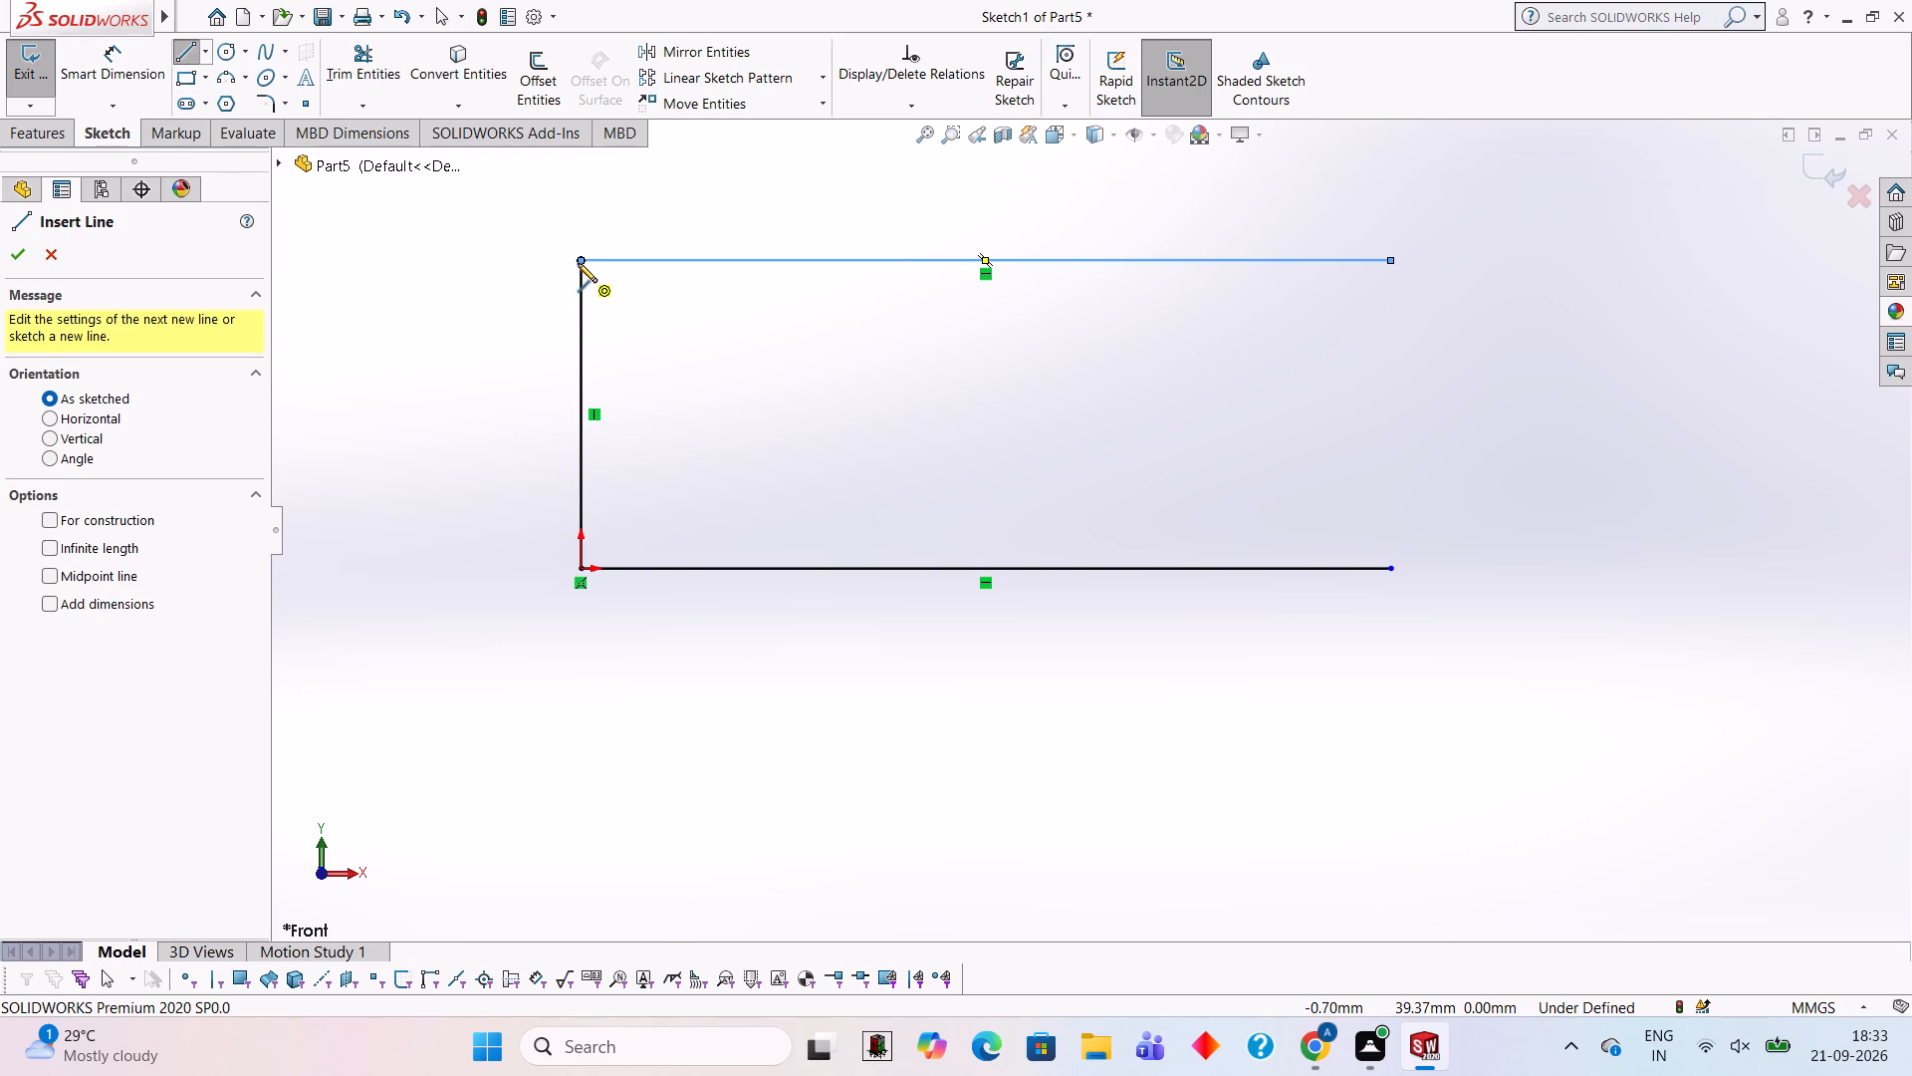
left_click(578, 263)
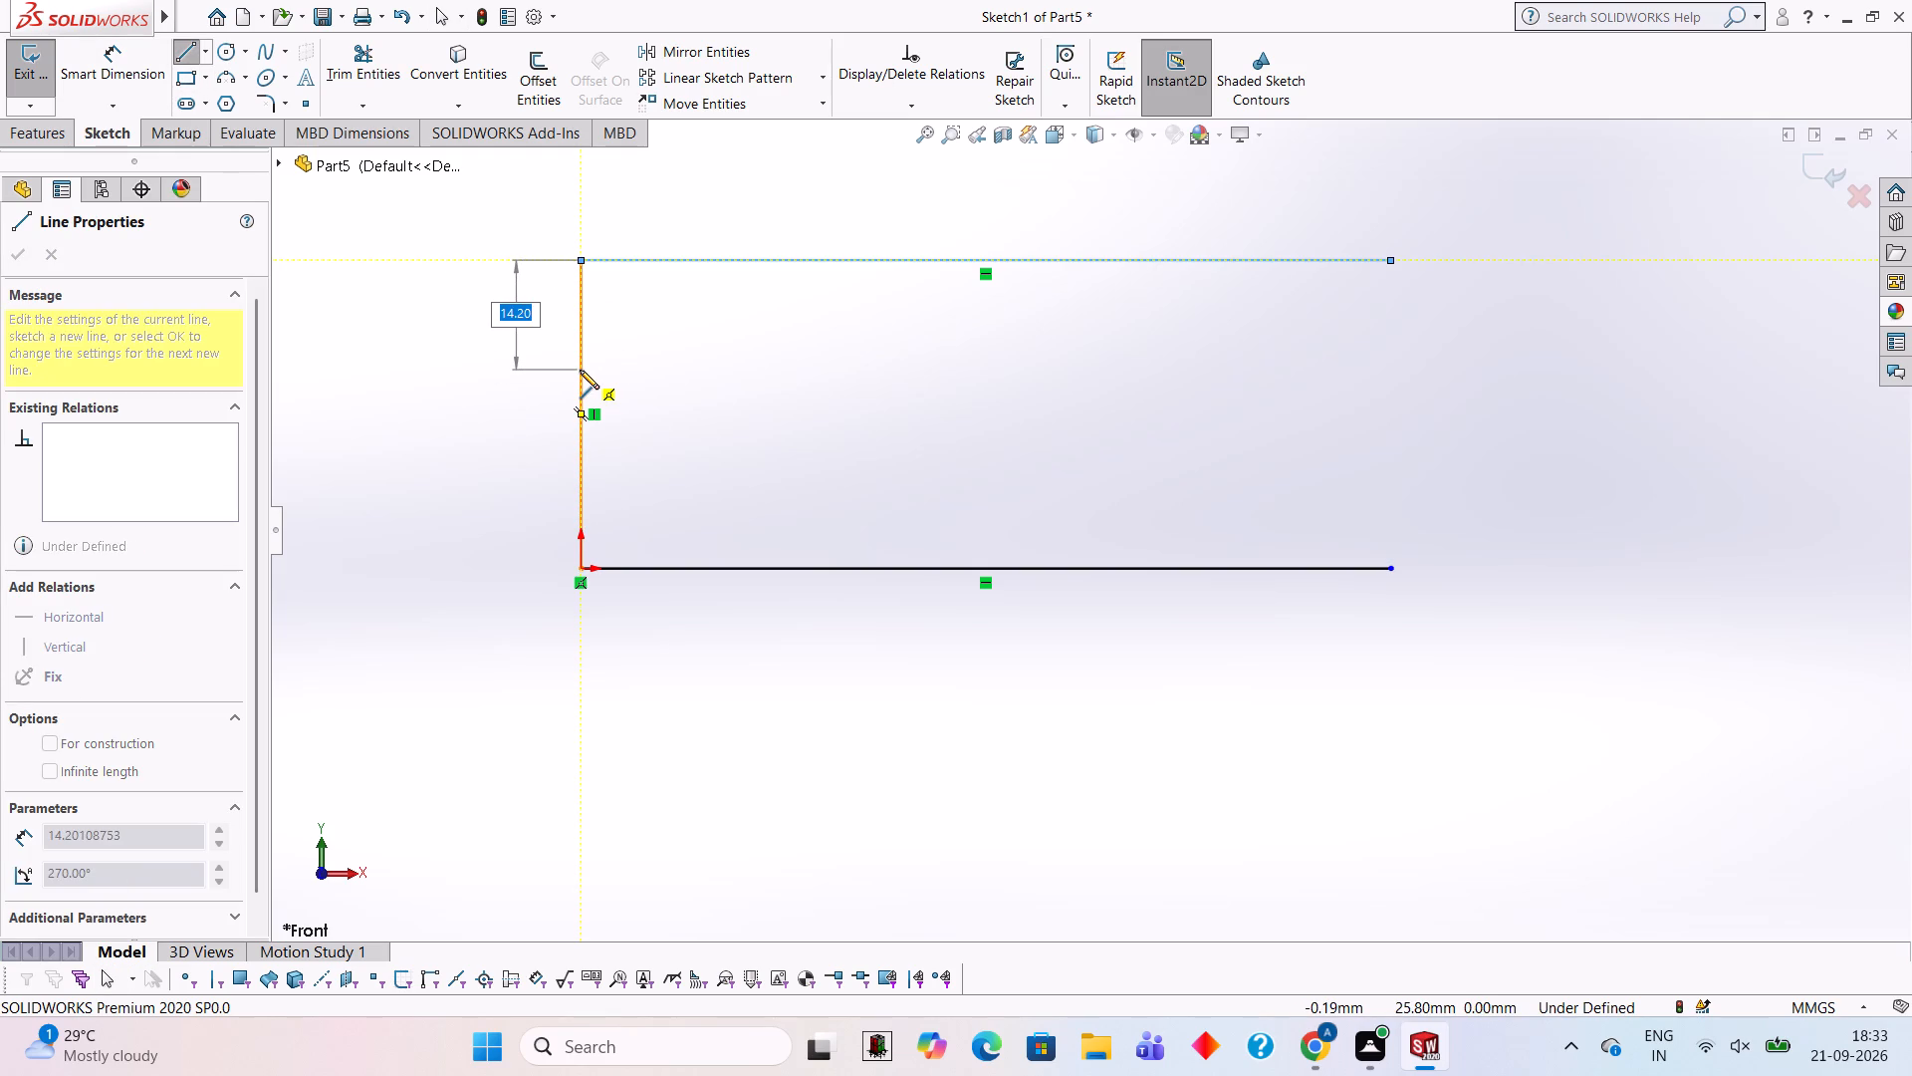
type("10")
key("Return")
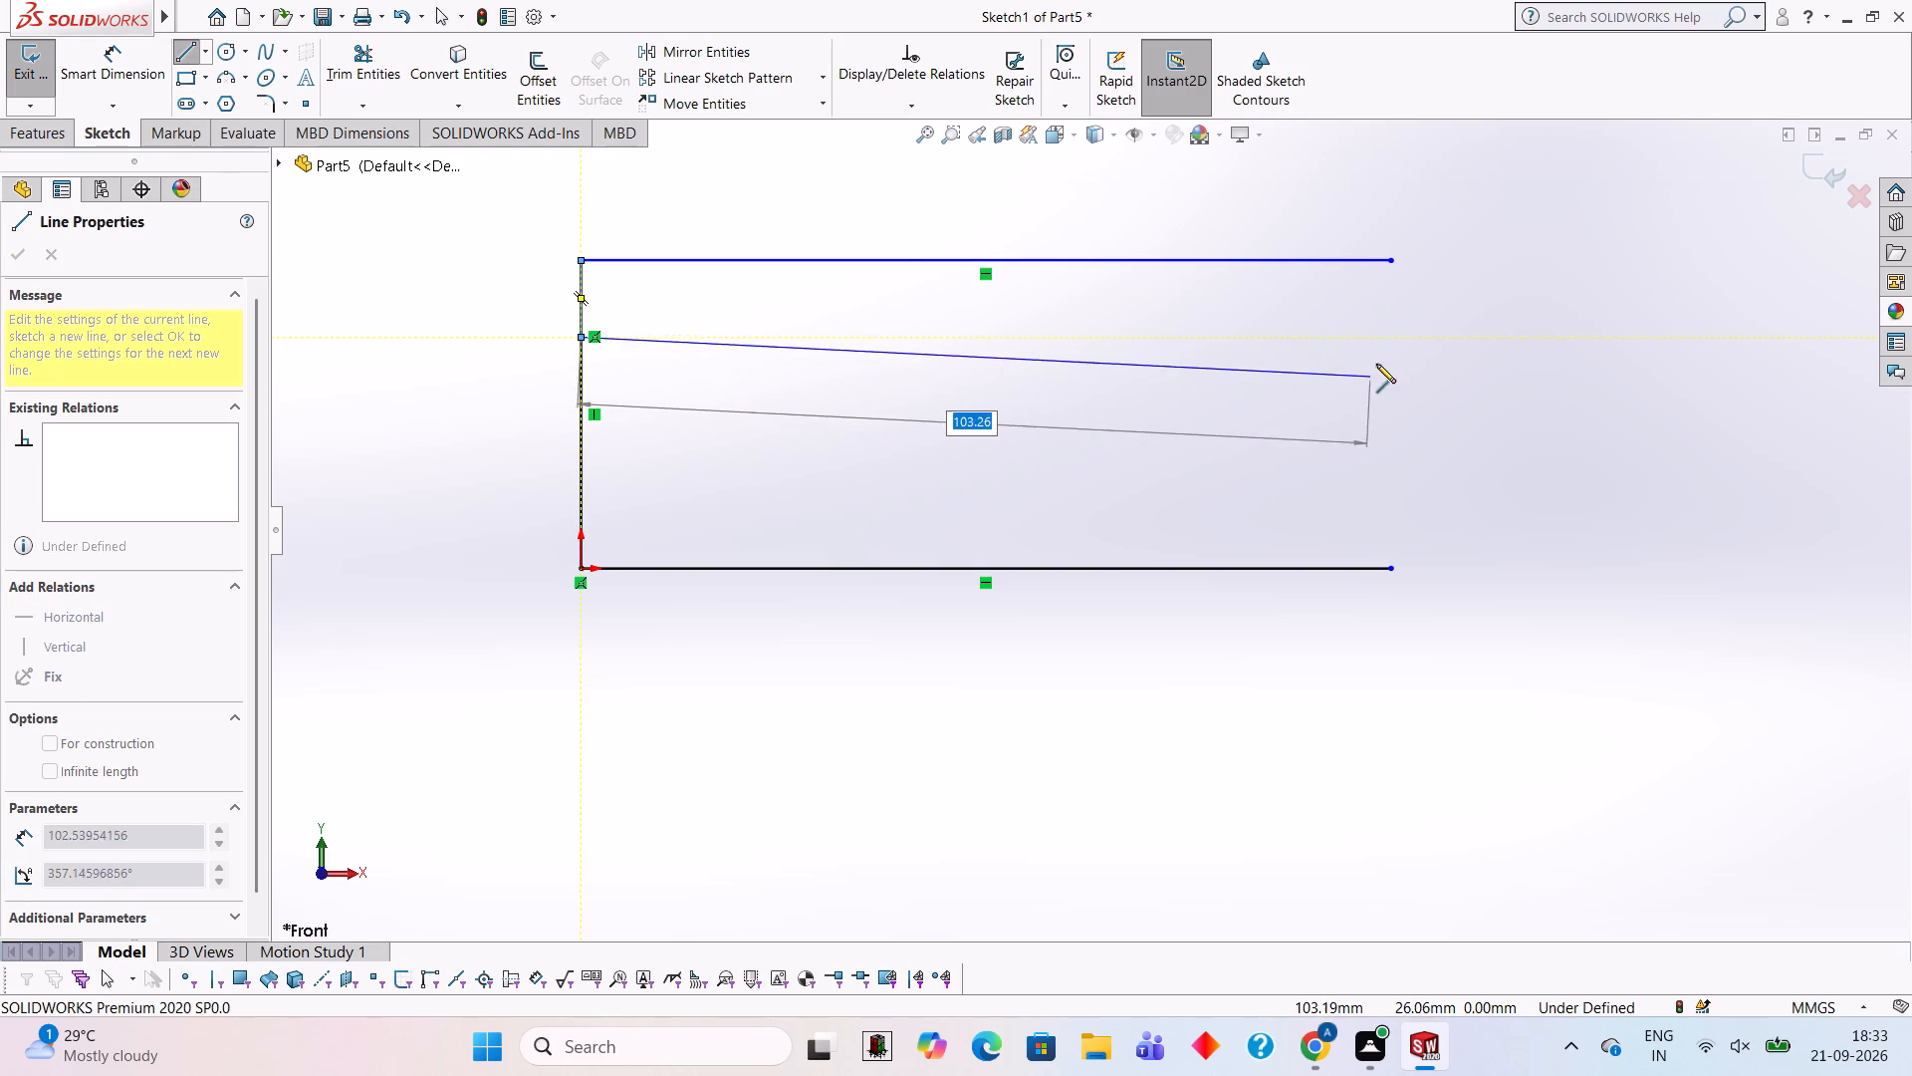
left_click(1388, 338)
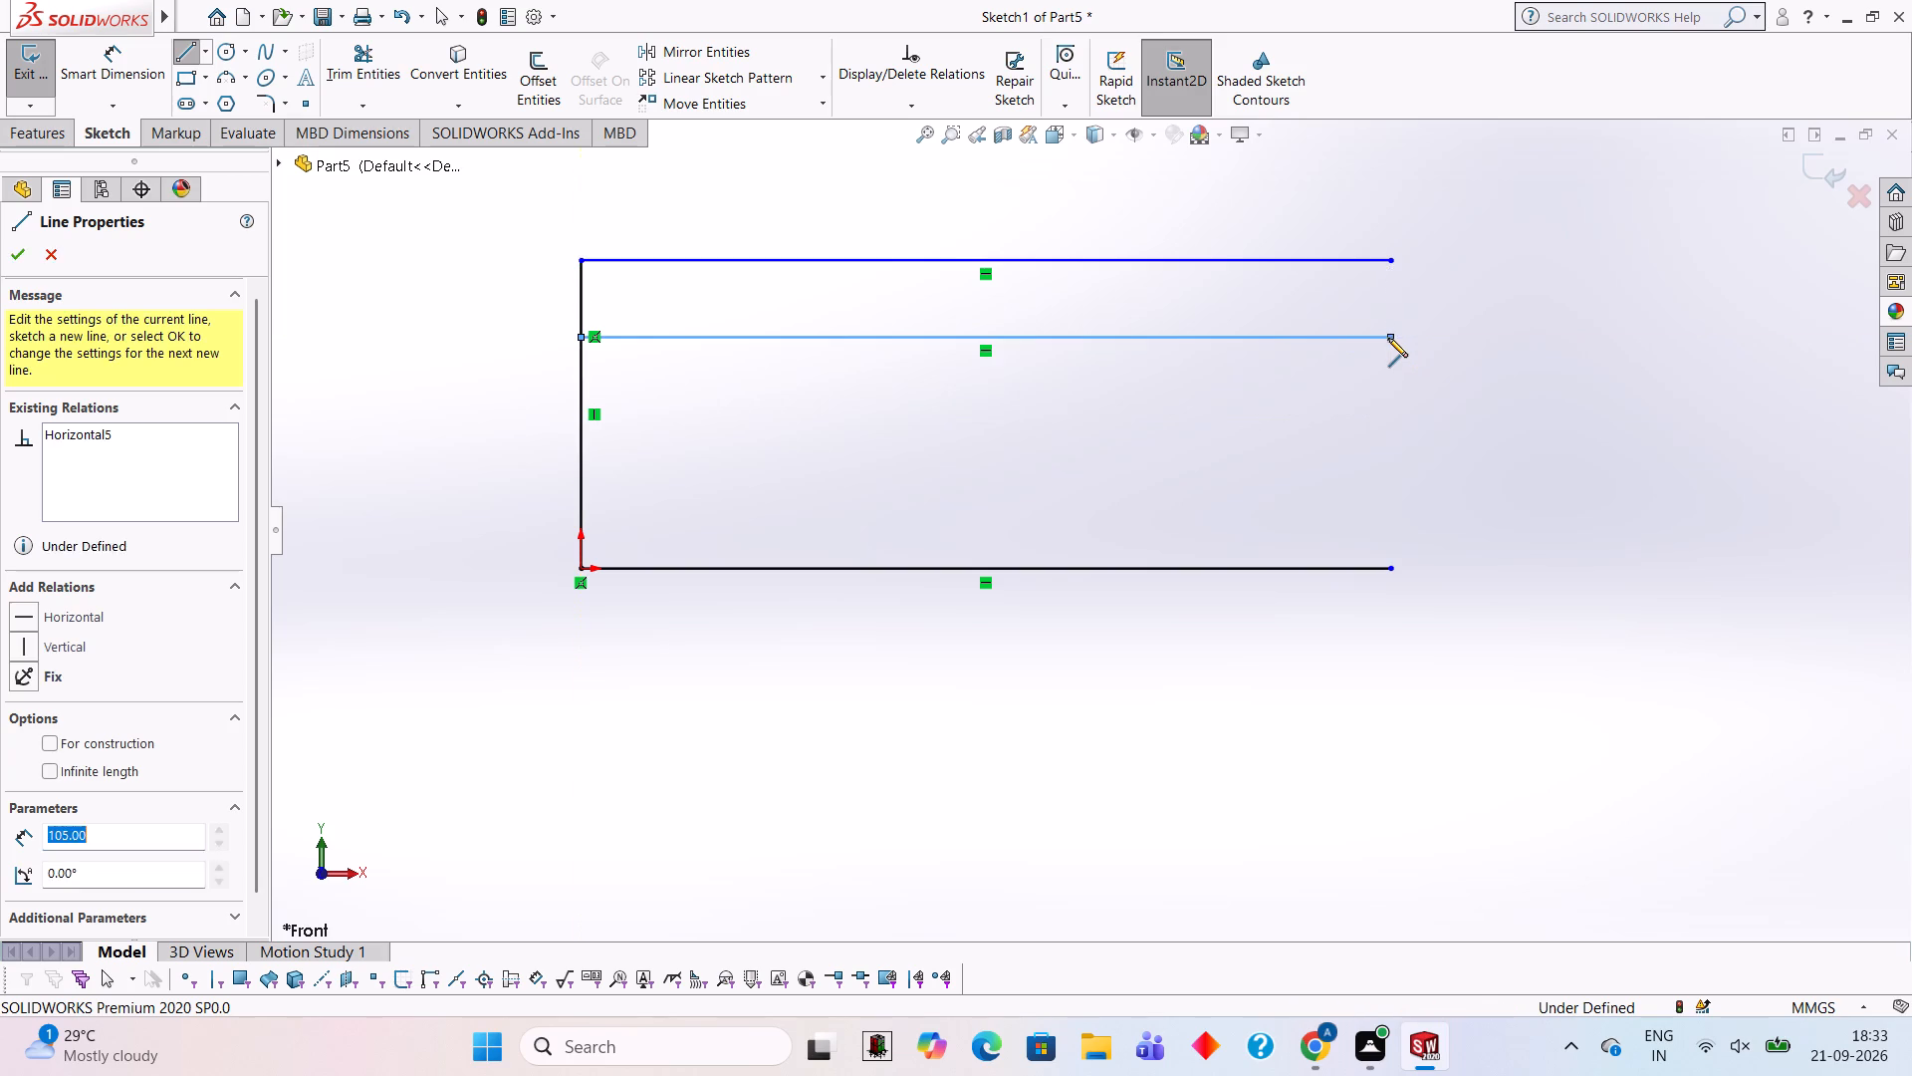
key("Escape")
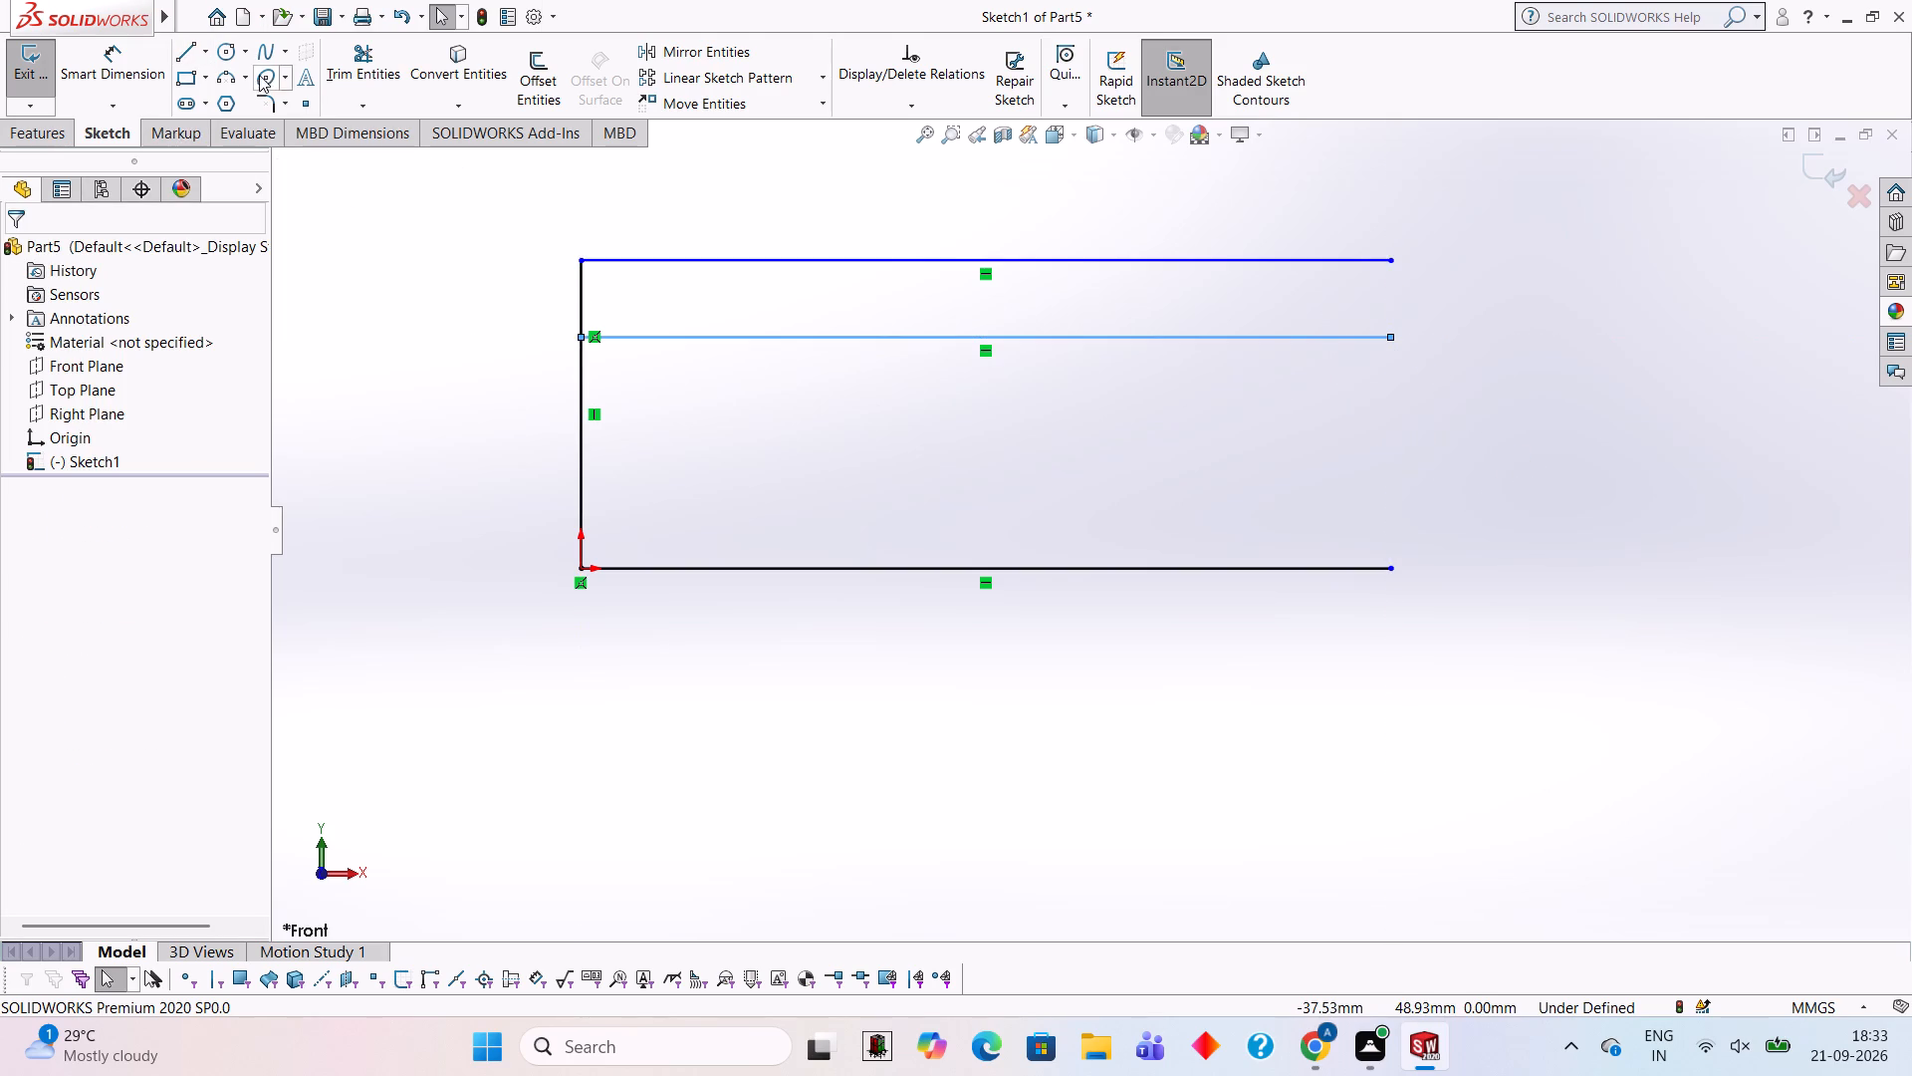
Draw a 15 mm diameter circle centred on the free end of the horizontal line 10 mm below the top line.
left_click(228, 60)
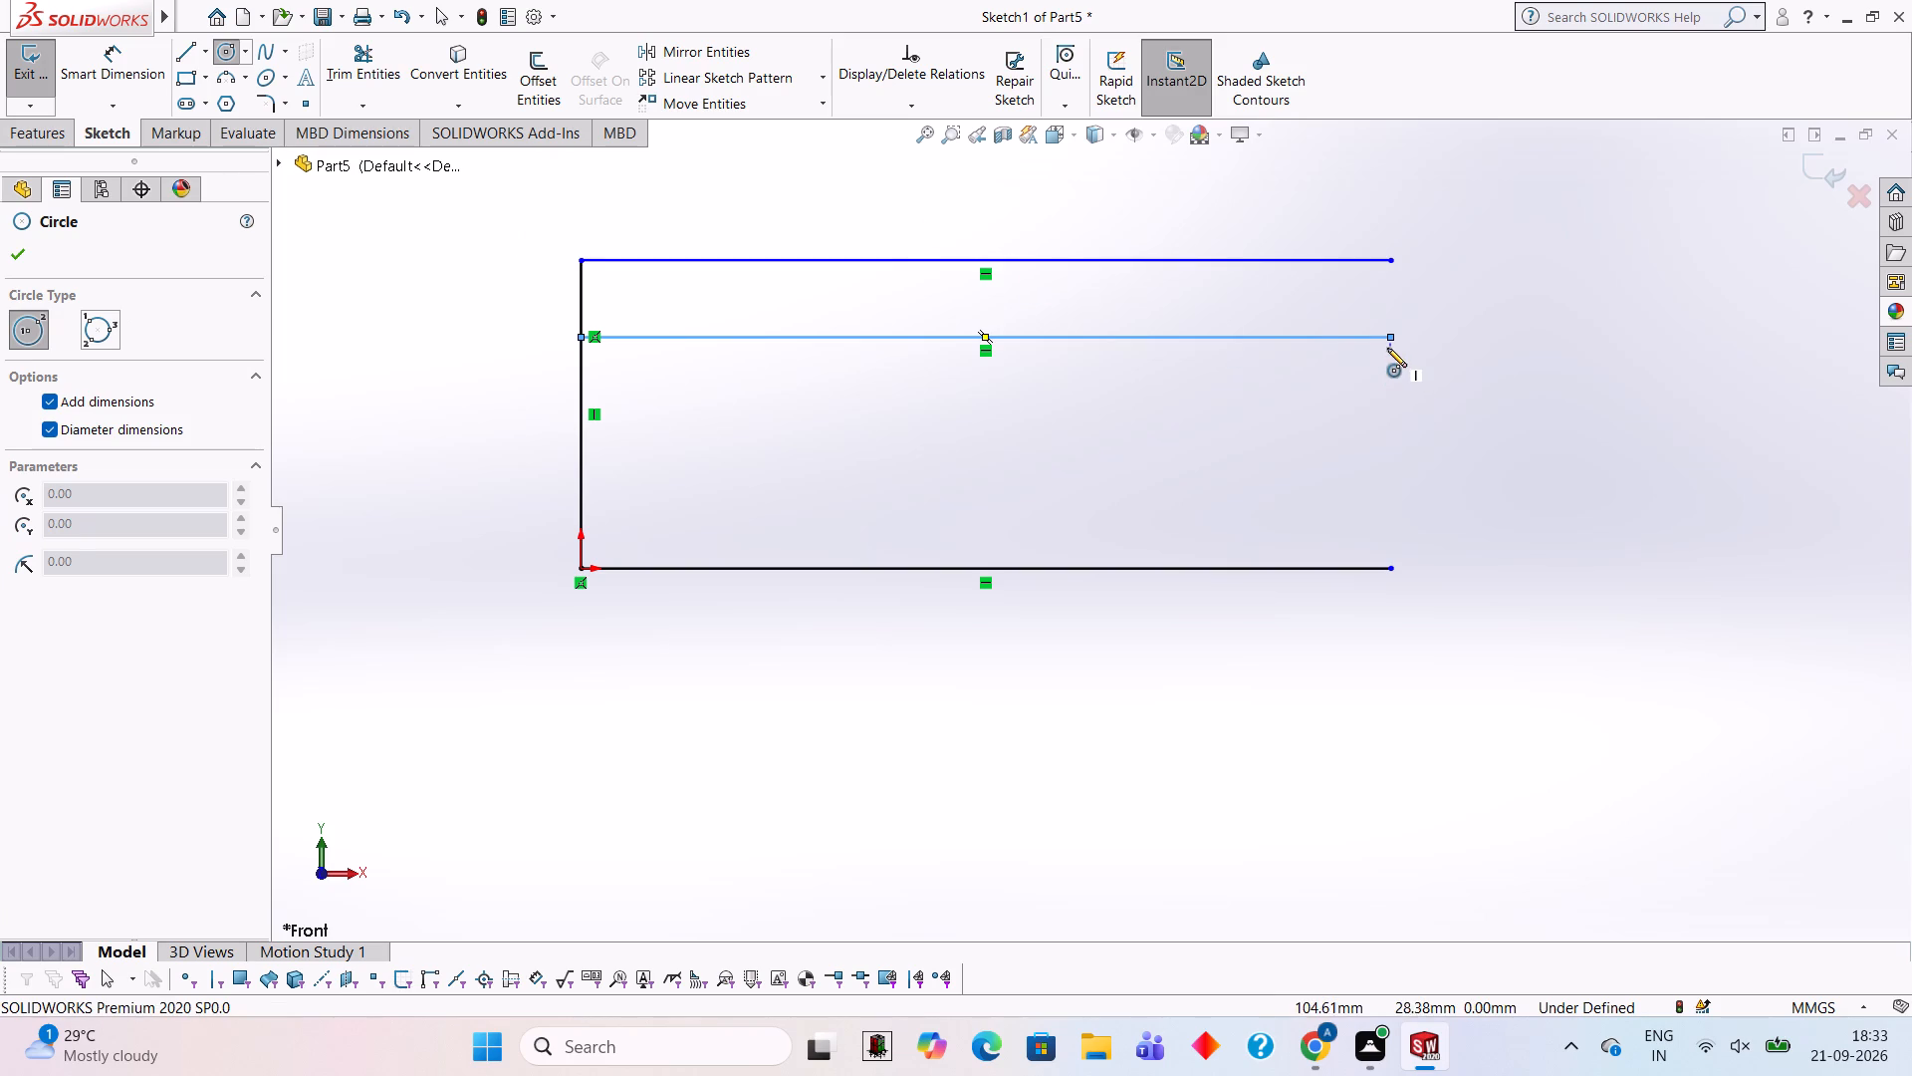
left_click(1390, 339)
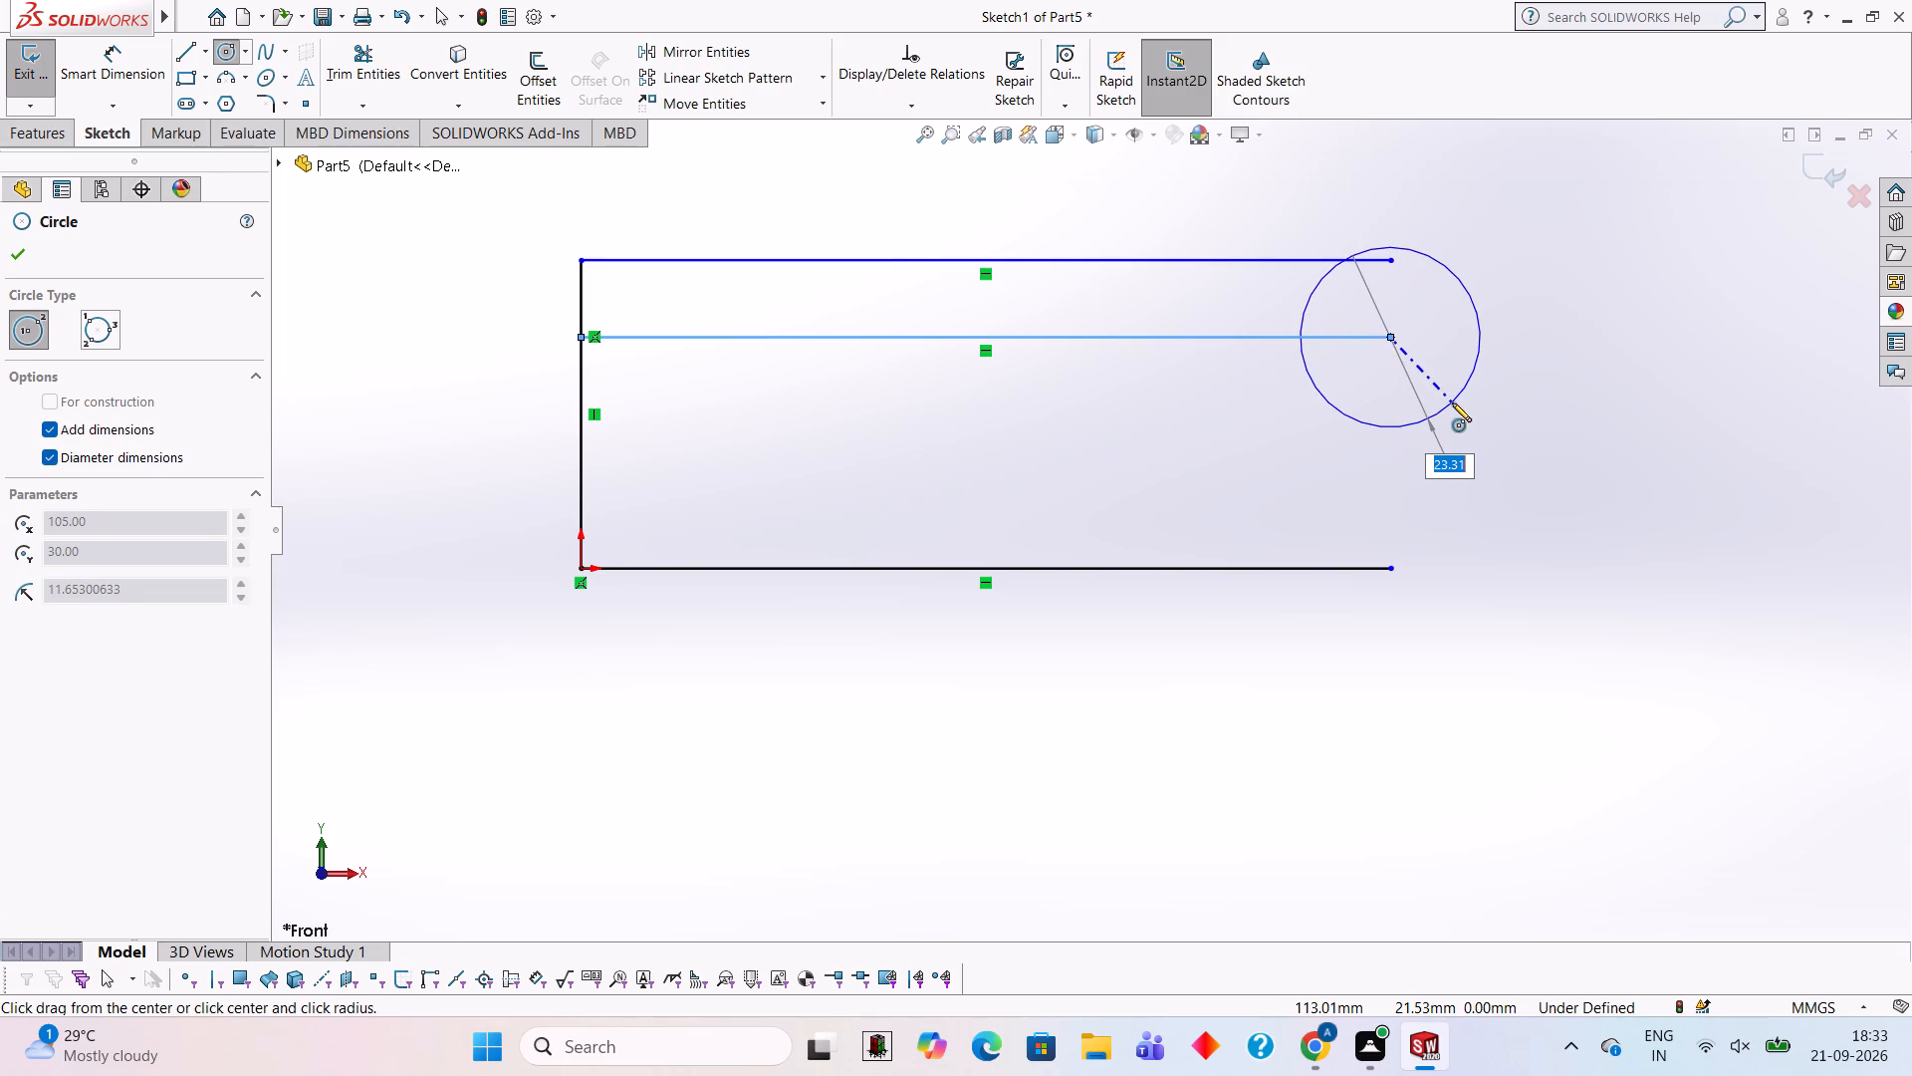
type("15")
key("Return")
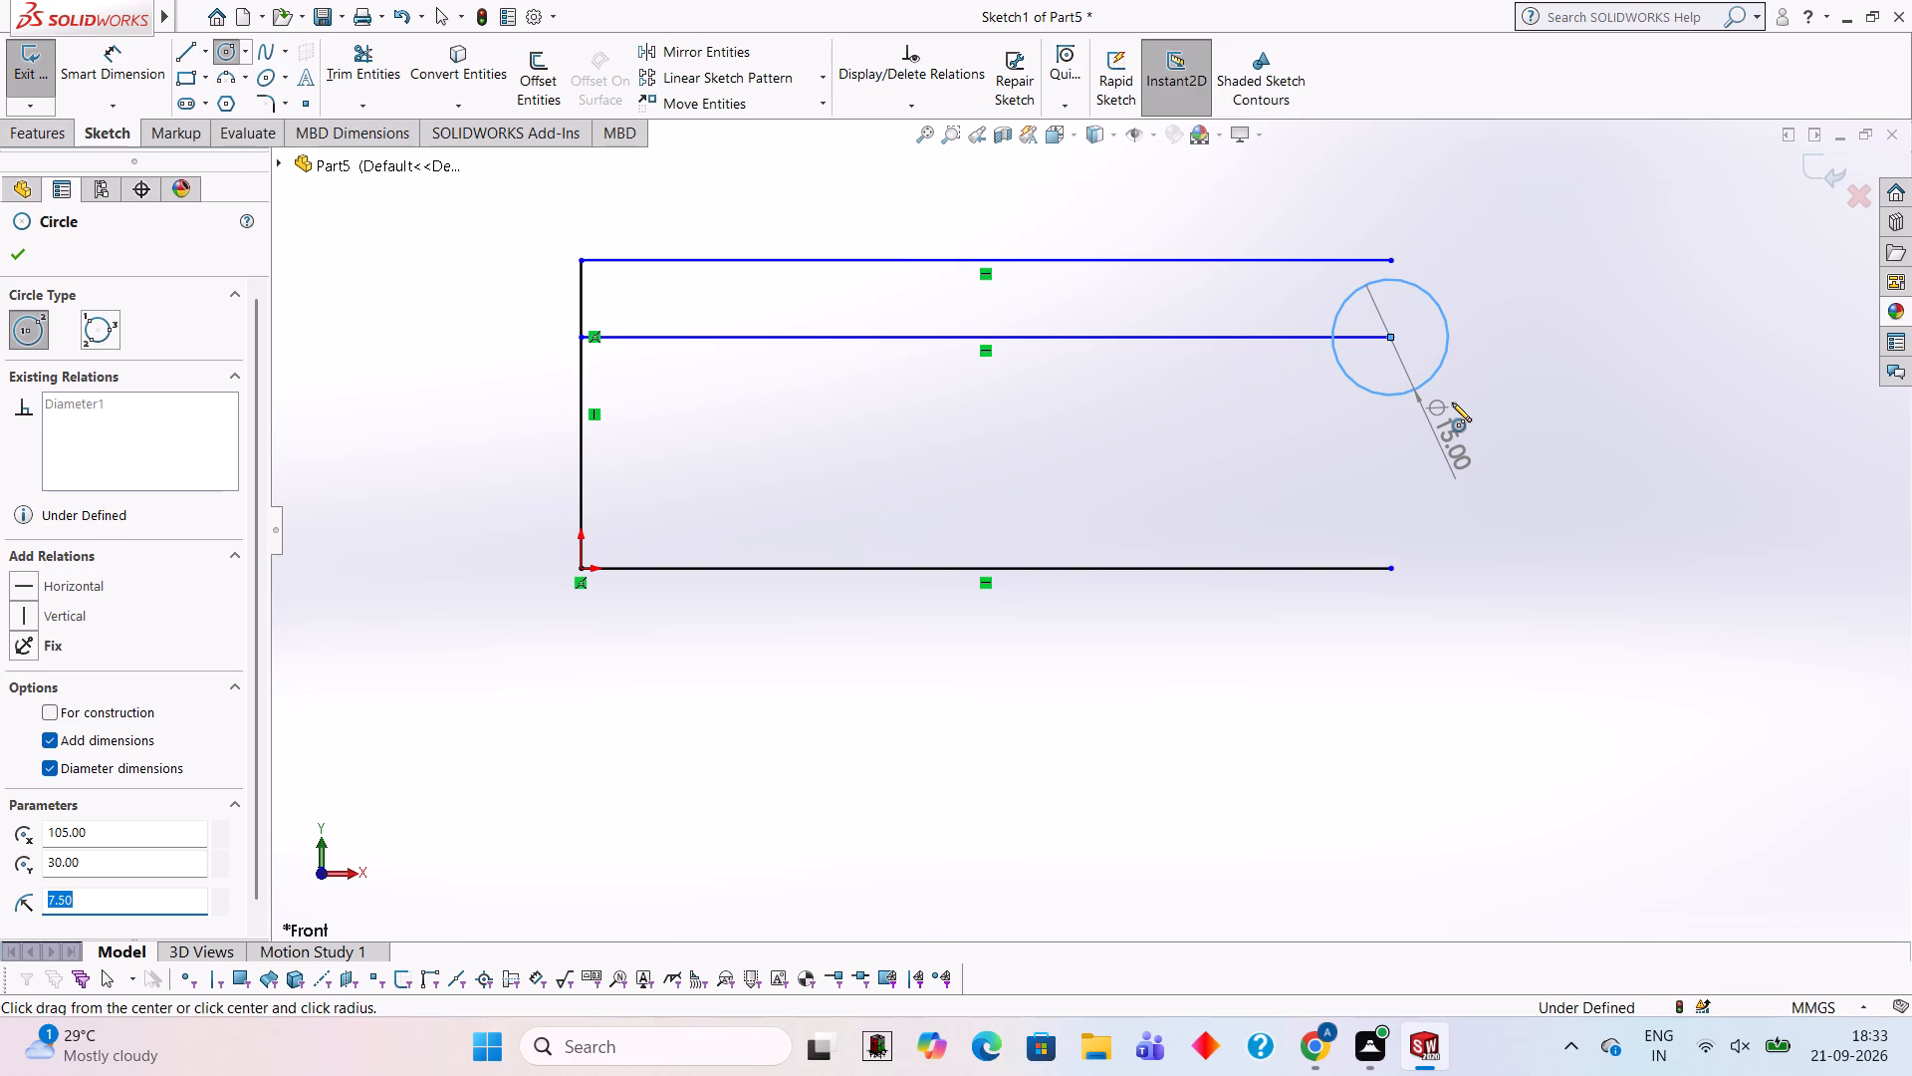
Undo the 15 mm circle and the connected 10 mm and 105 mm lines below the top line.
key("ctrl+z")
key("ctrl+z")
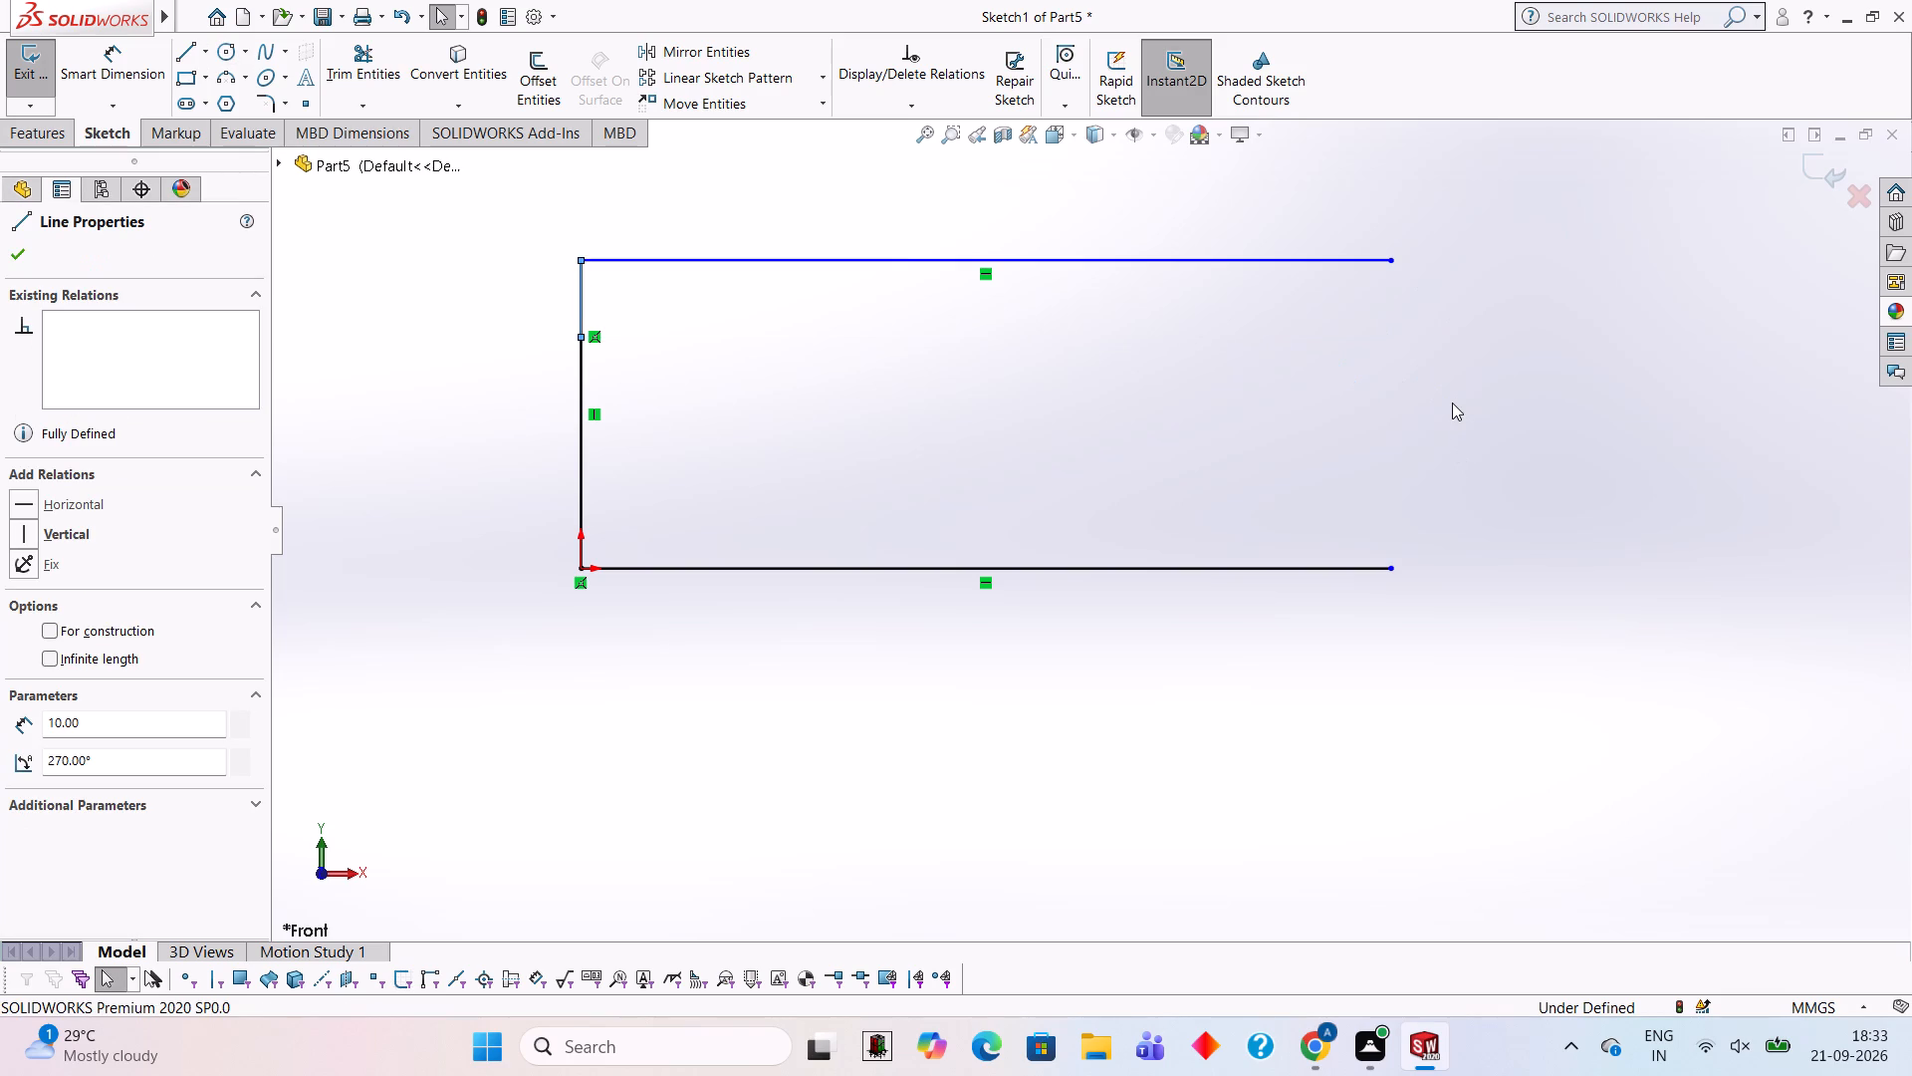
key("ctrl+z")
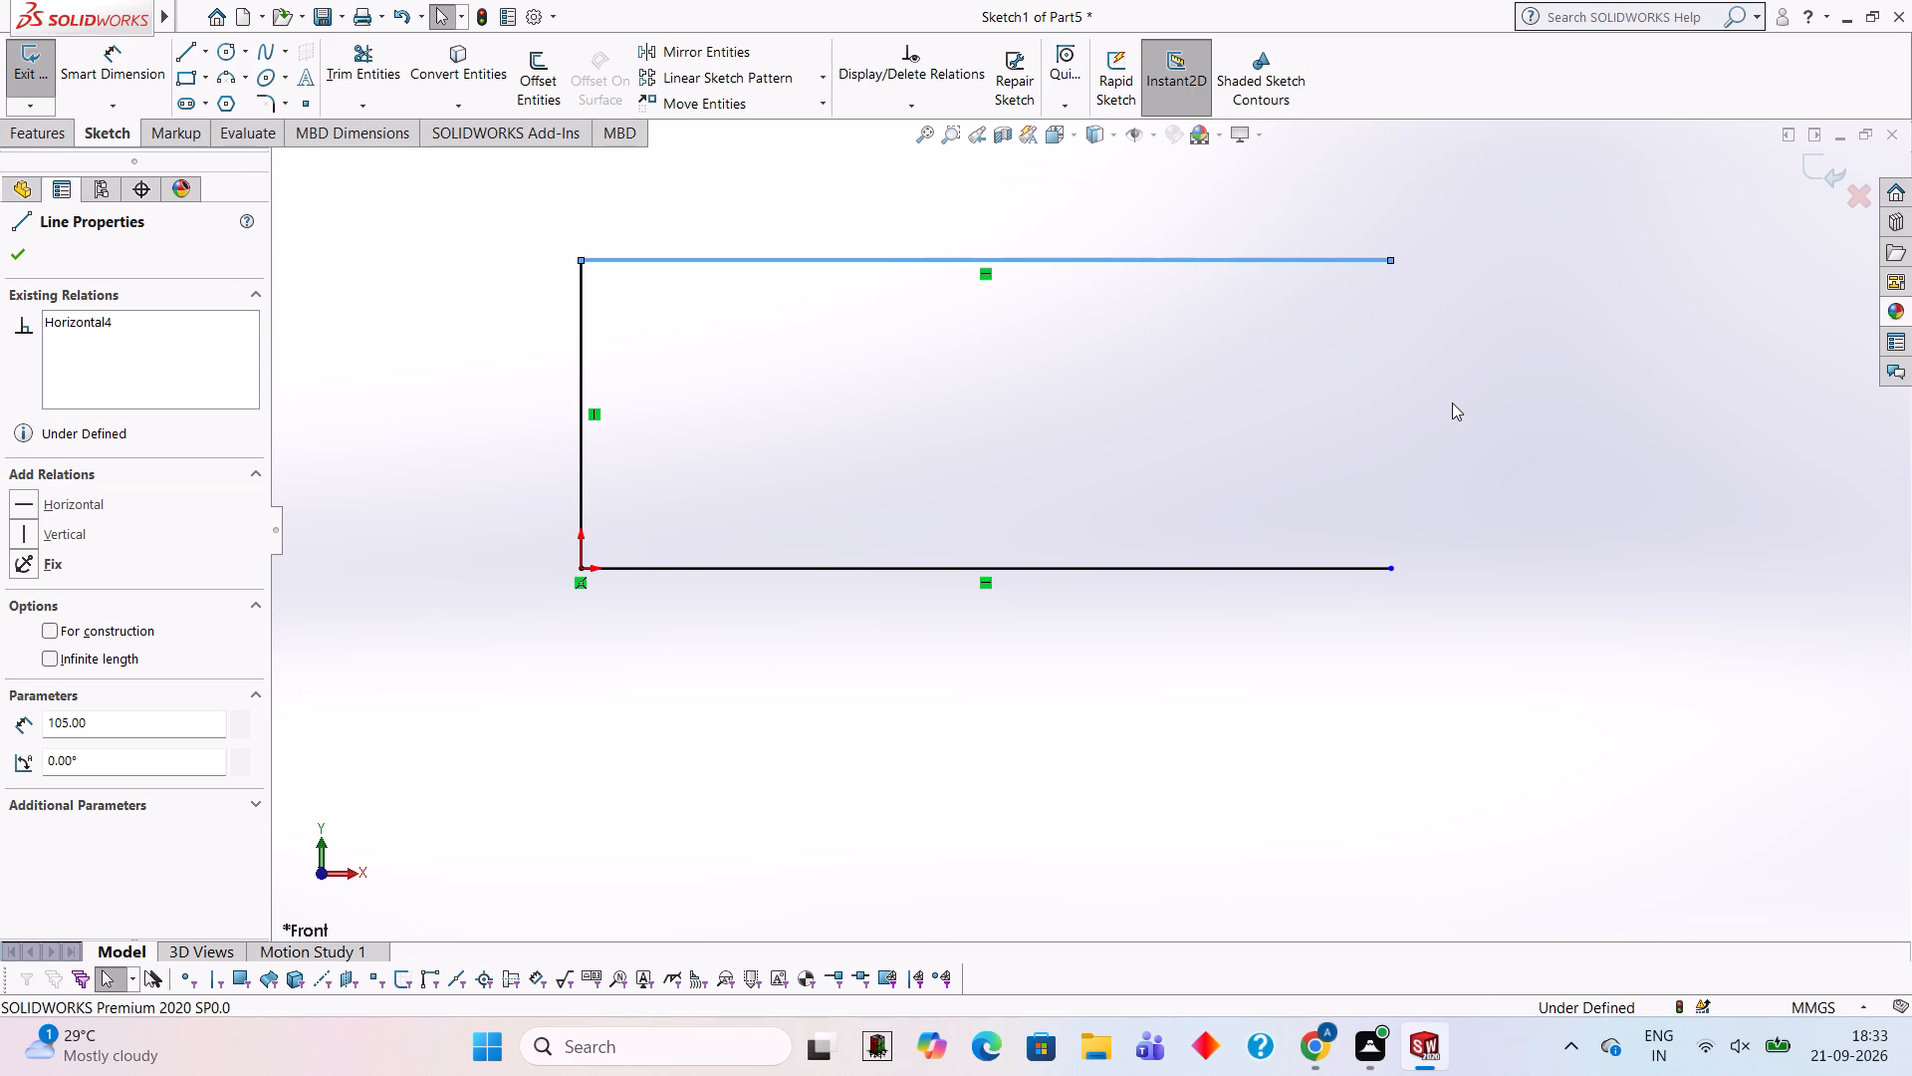
Draw connected lines from the top of the 40 mm vertical line: 7.5 mm down along it and 105 mm horizontally, parallel to the top line.
left_click(173, 58)
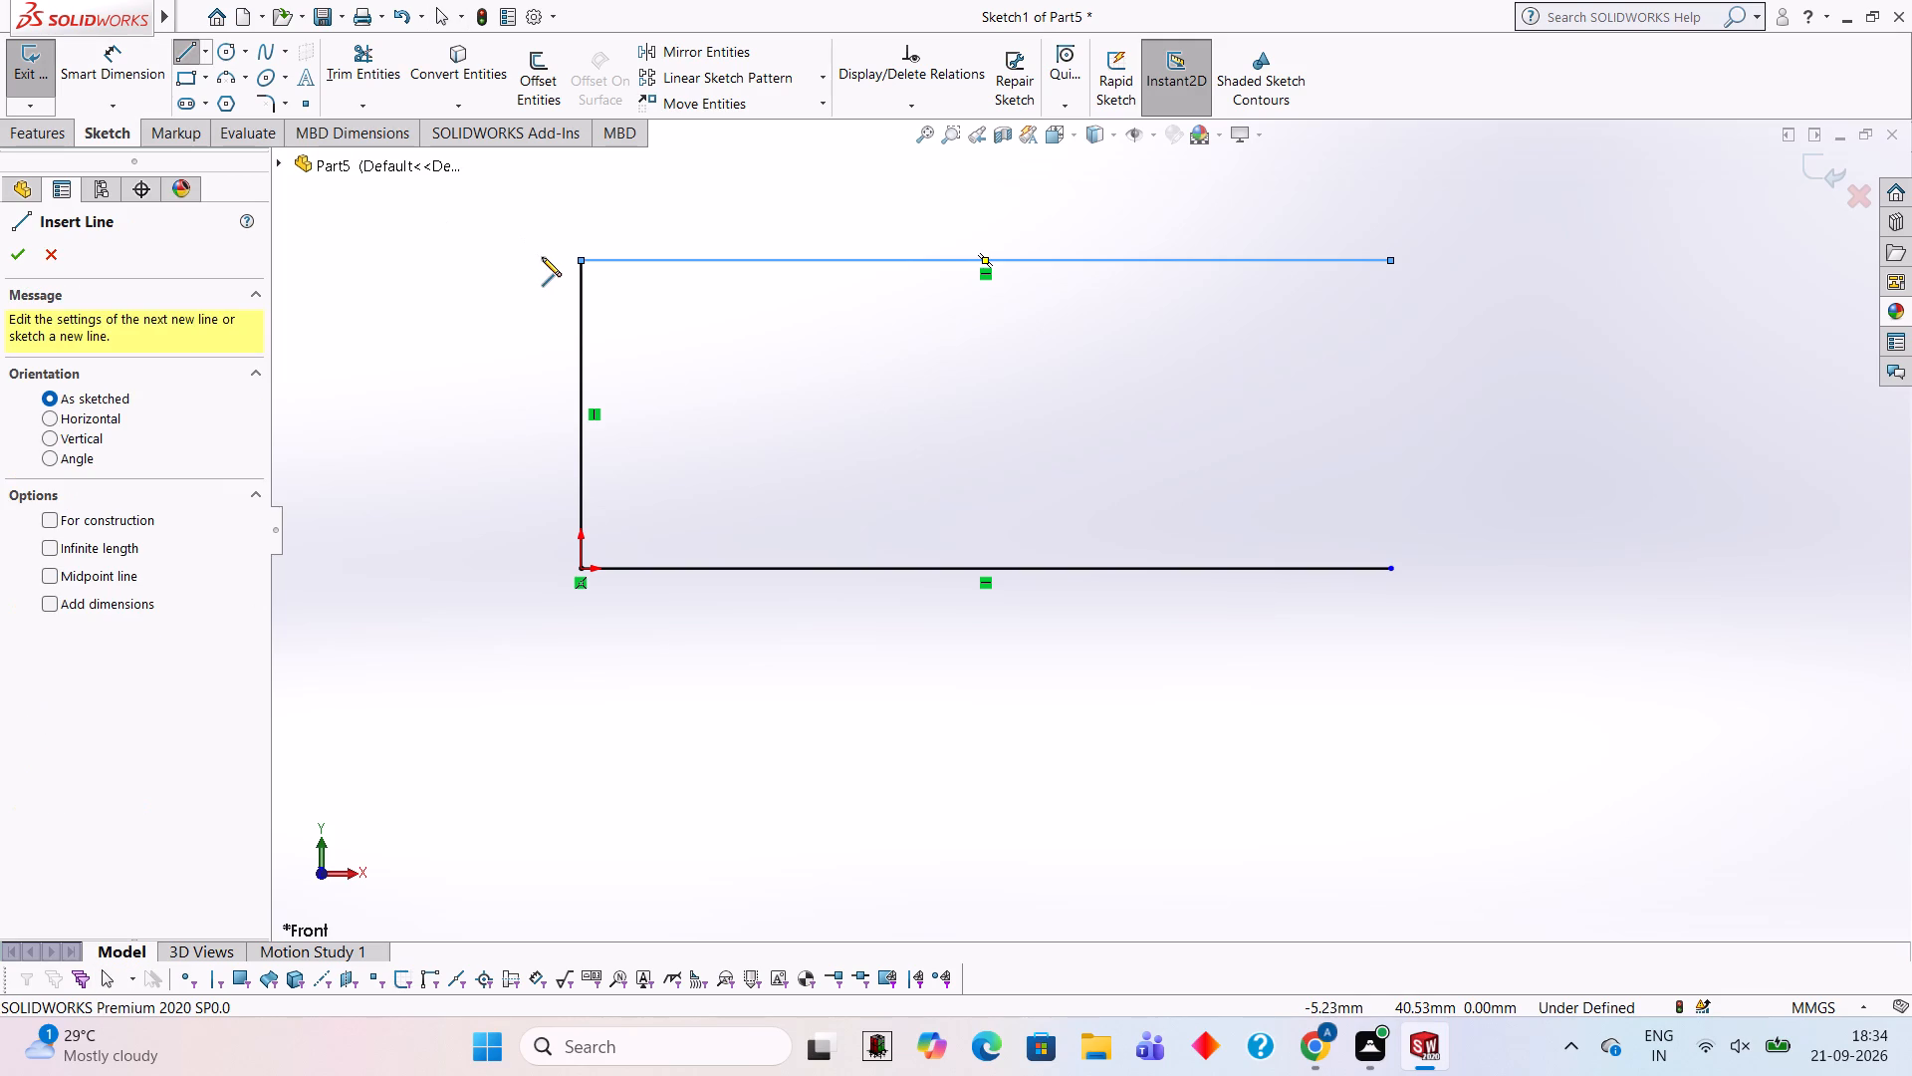
left_click(581, 262)
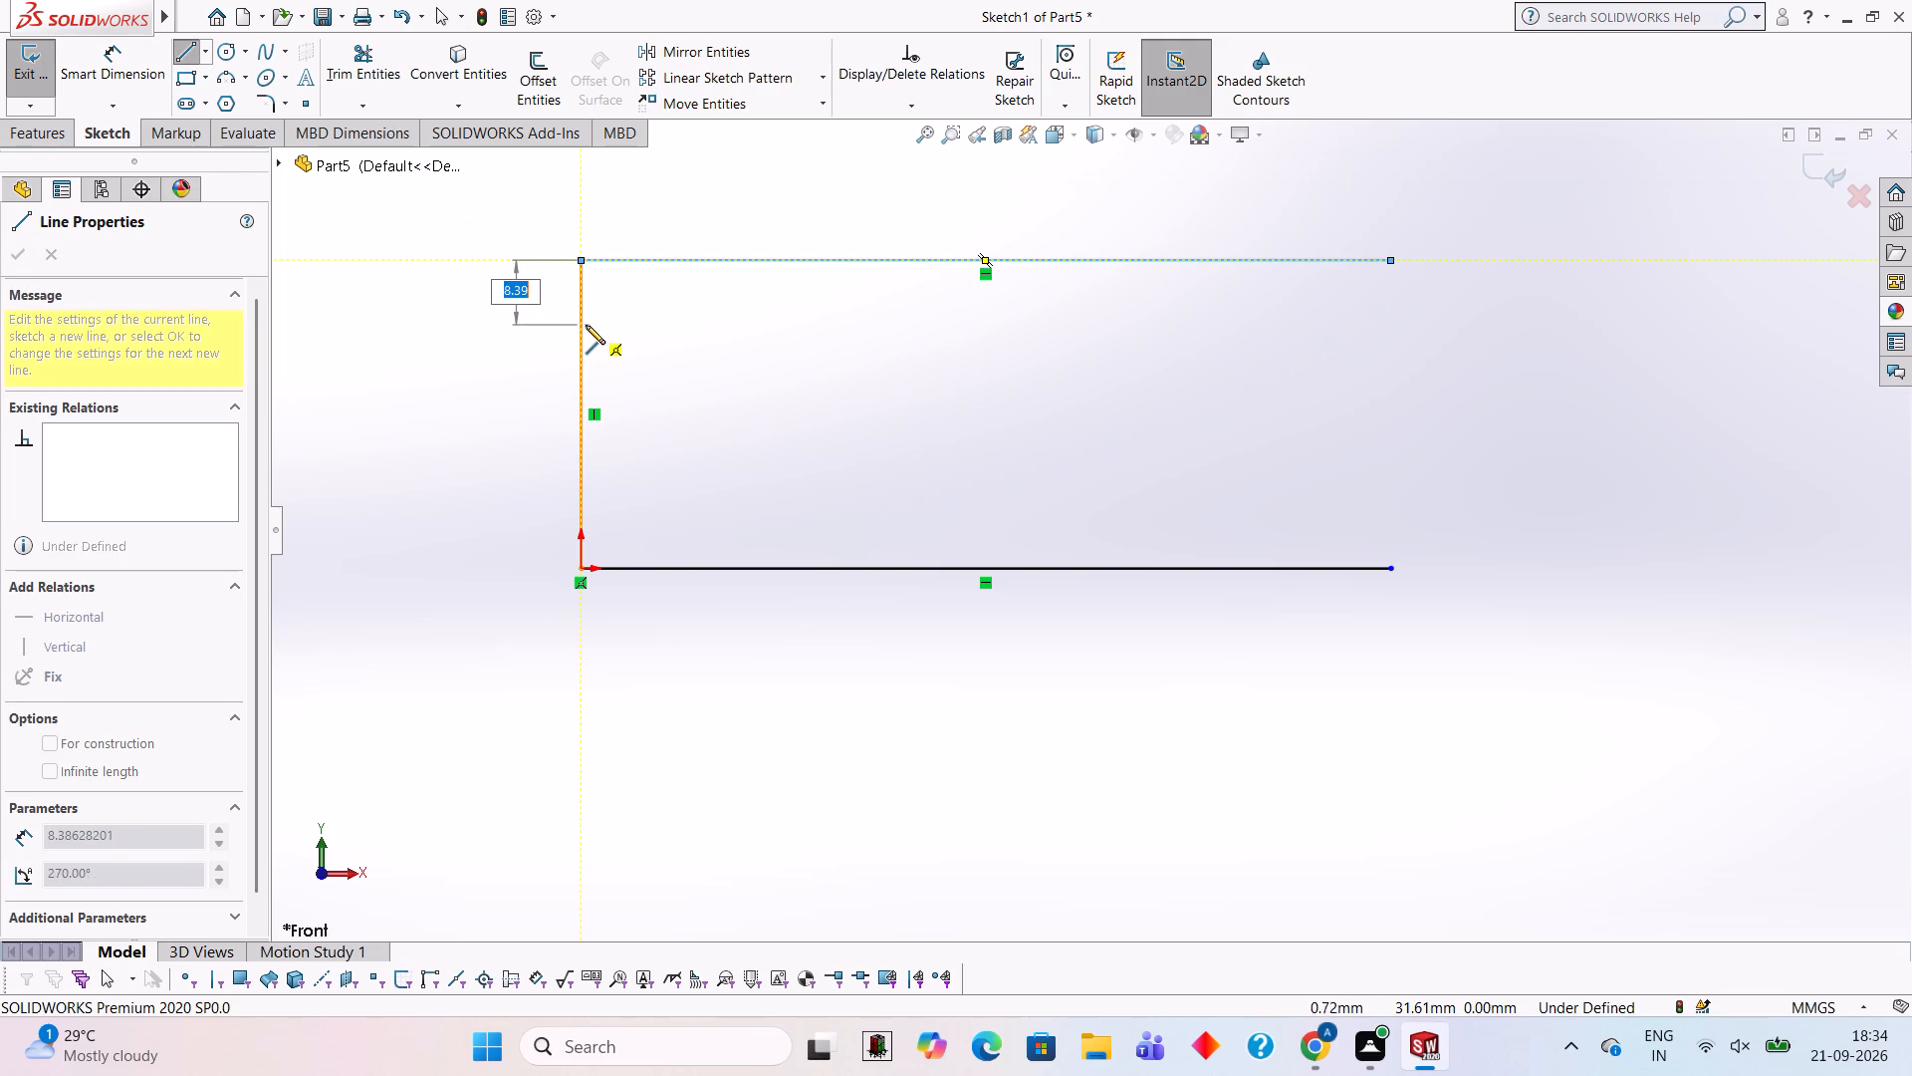
type("7.5")
key("Return")
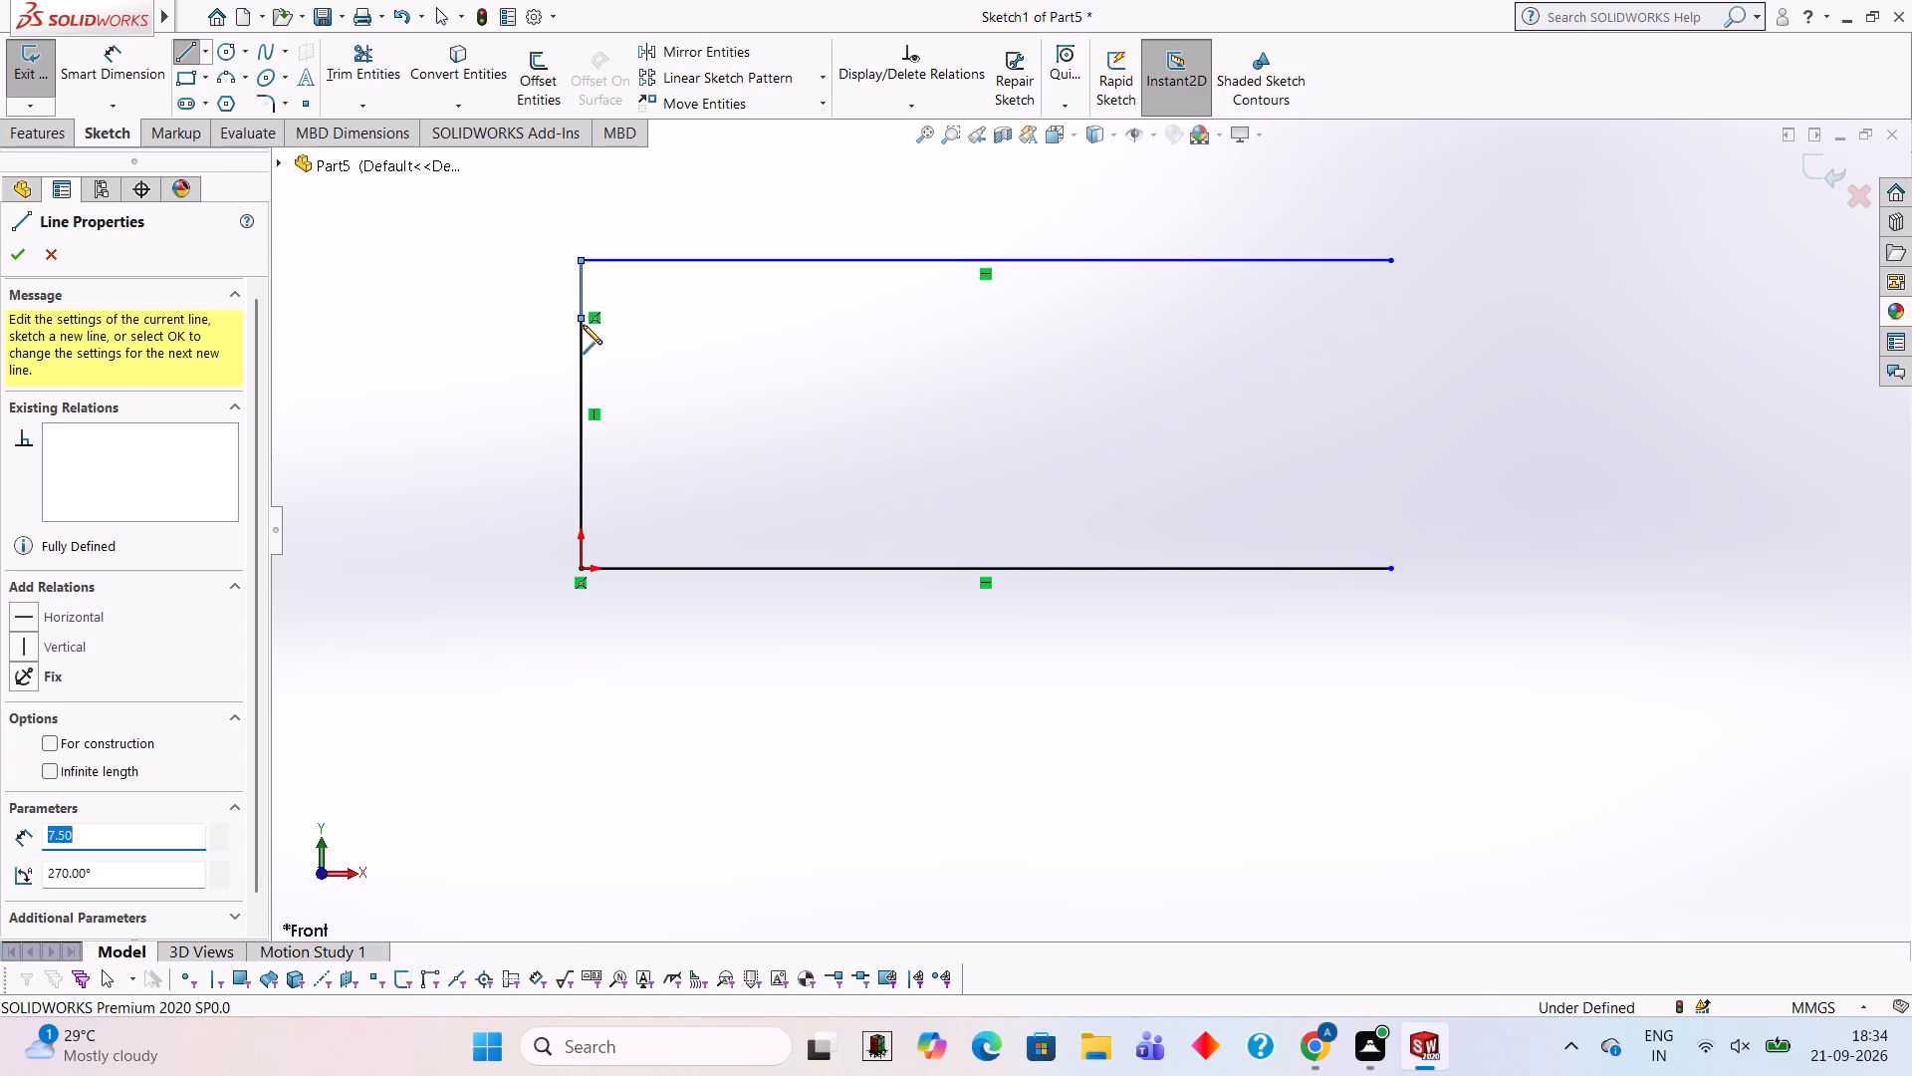
left_click(1395, 317)
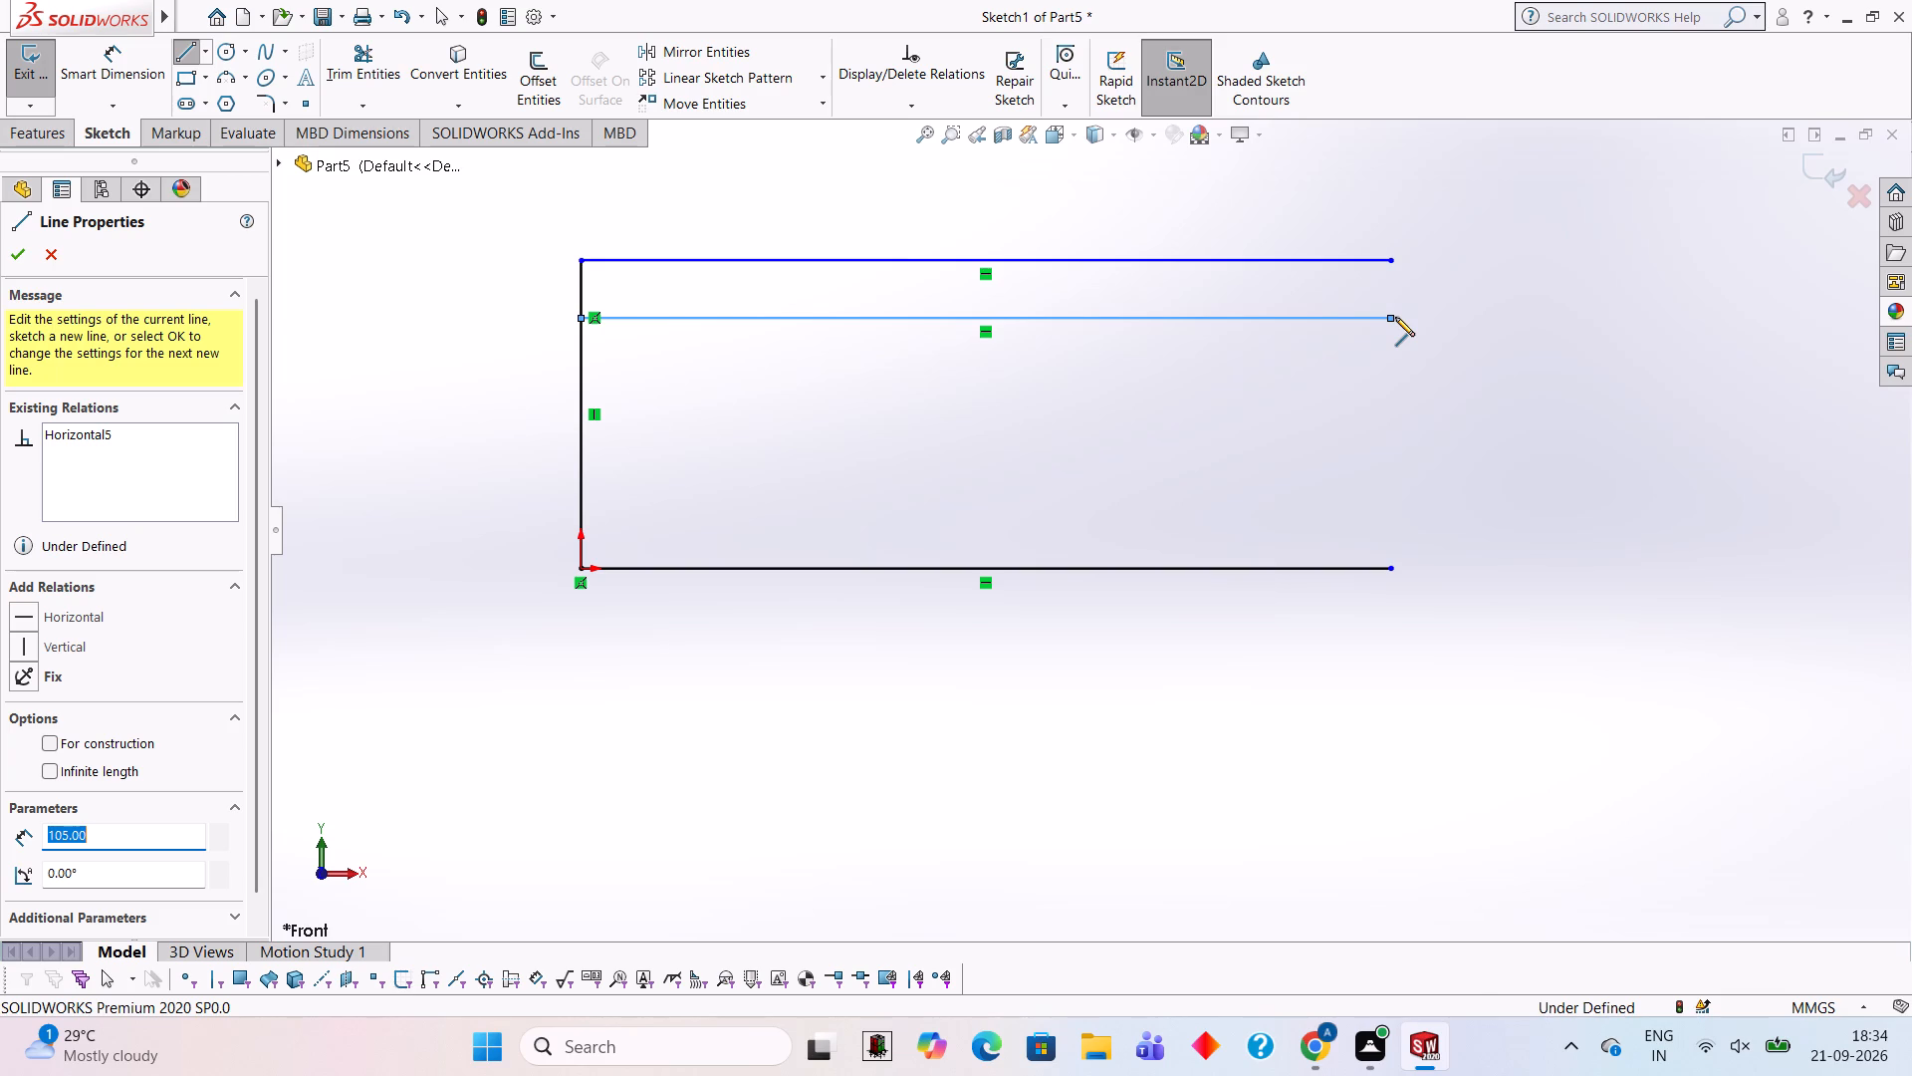
key("Escape")
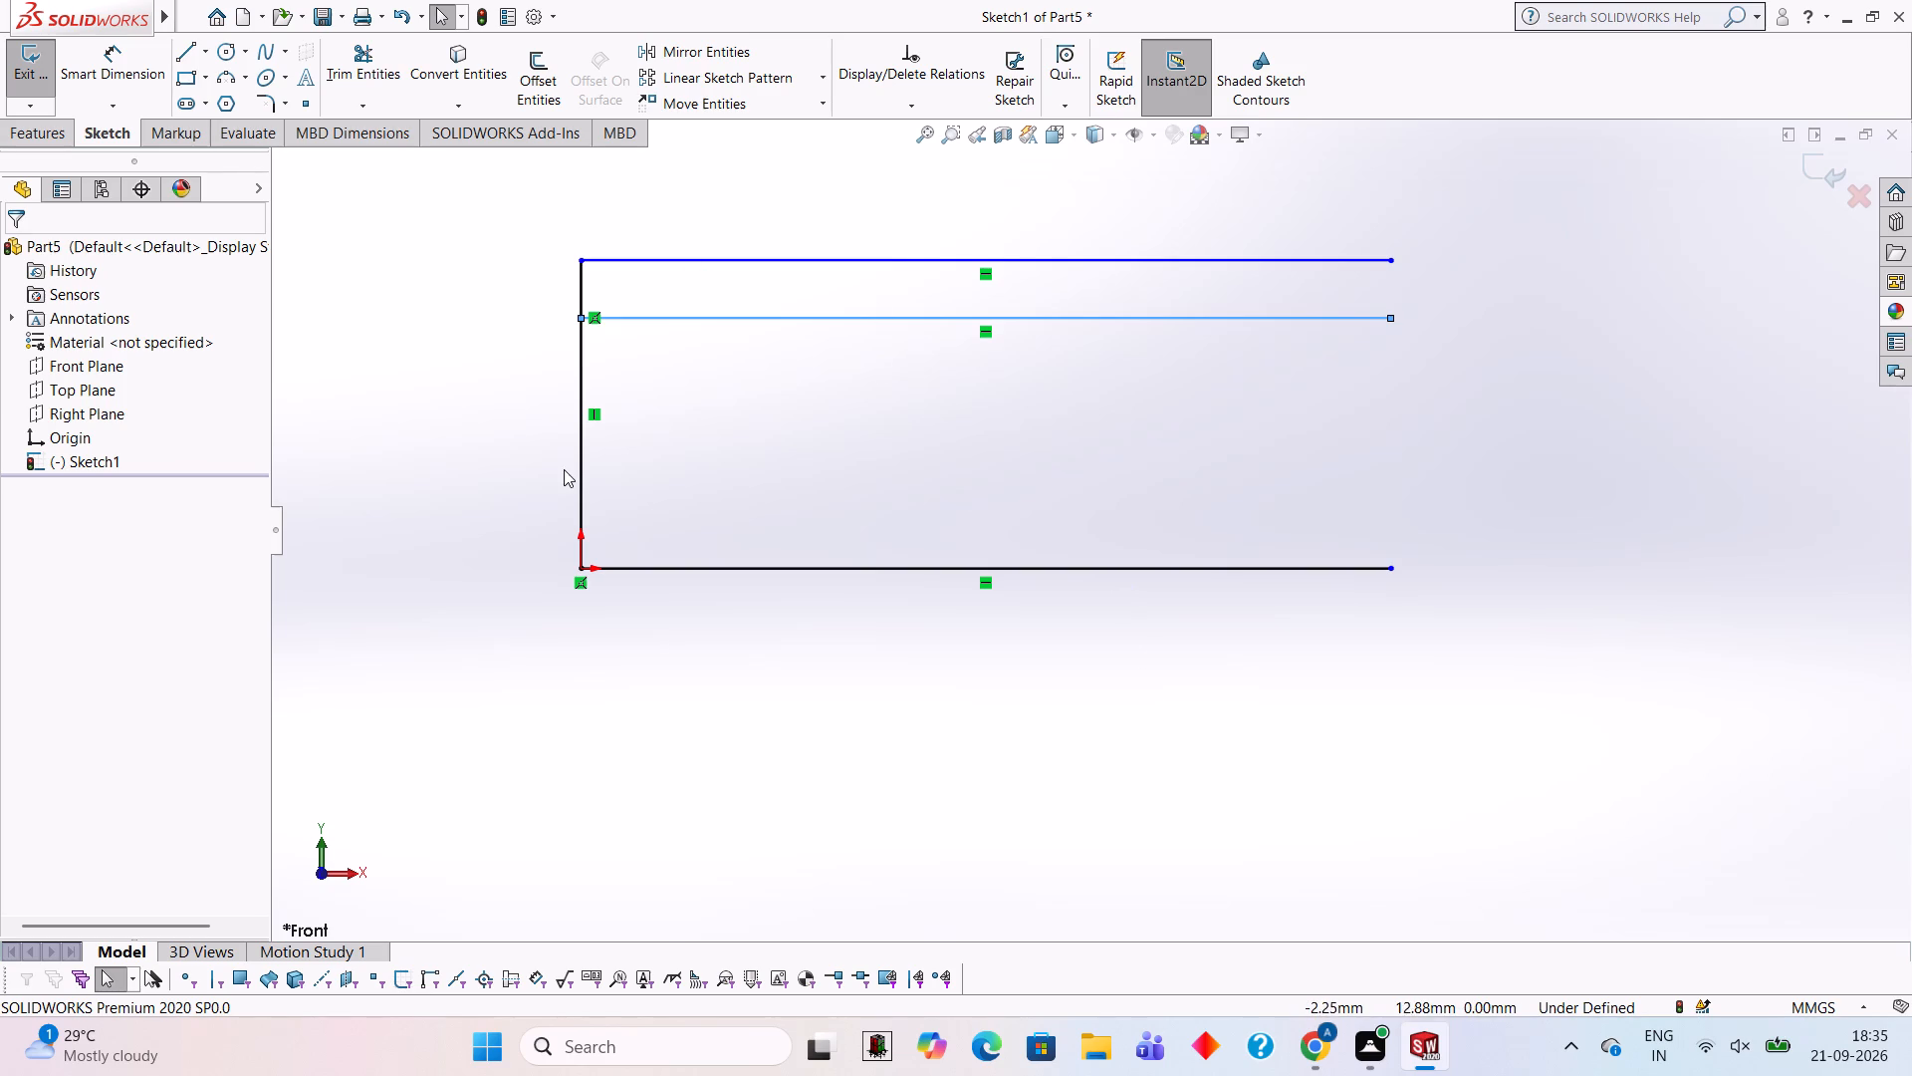
Draw a 15 mm diameter circle centred on the free end of the horizontal line 7.5 mm below the top line.
left_click(232, 53)
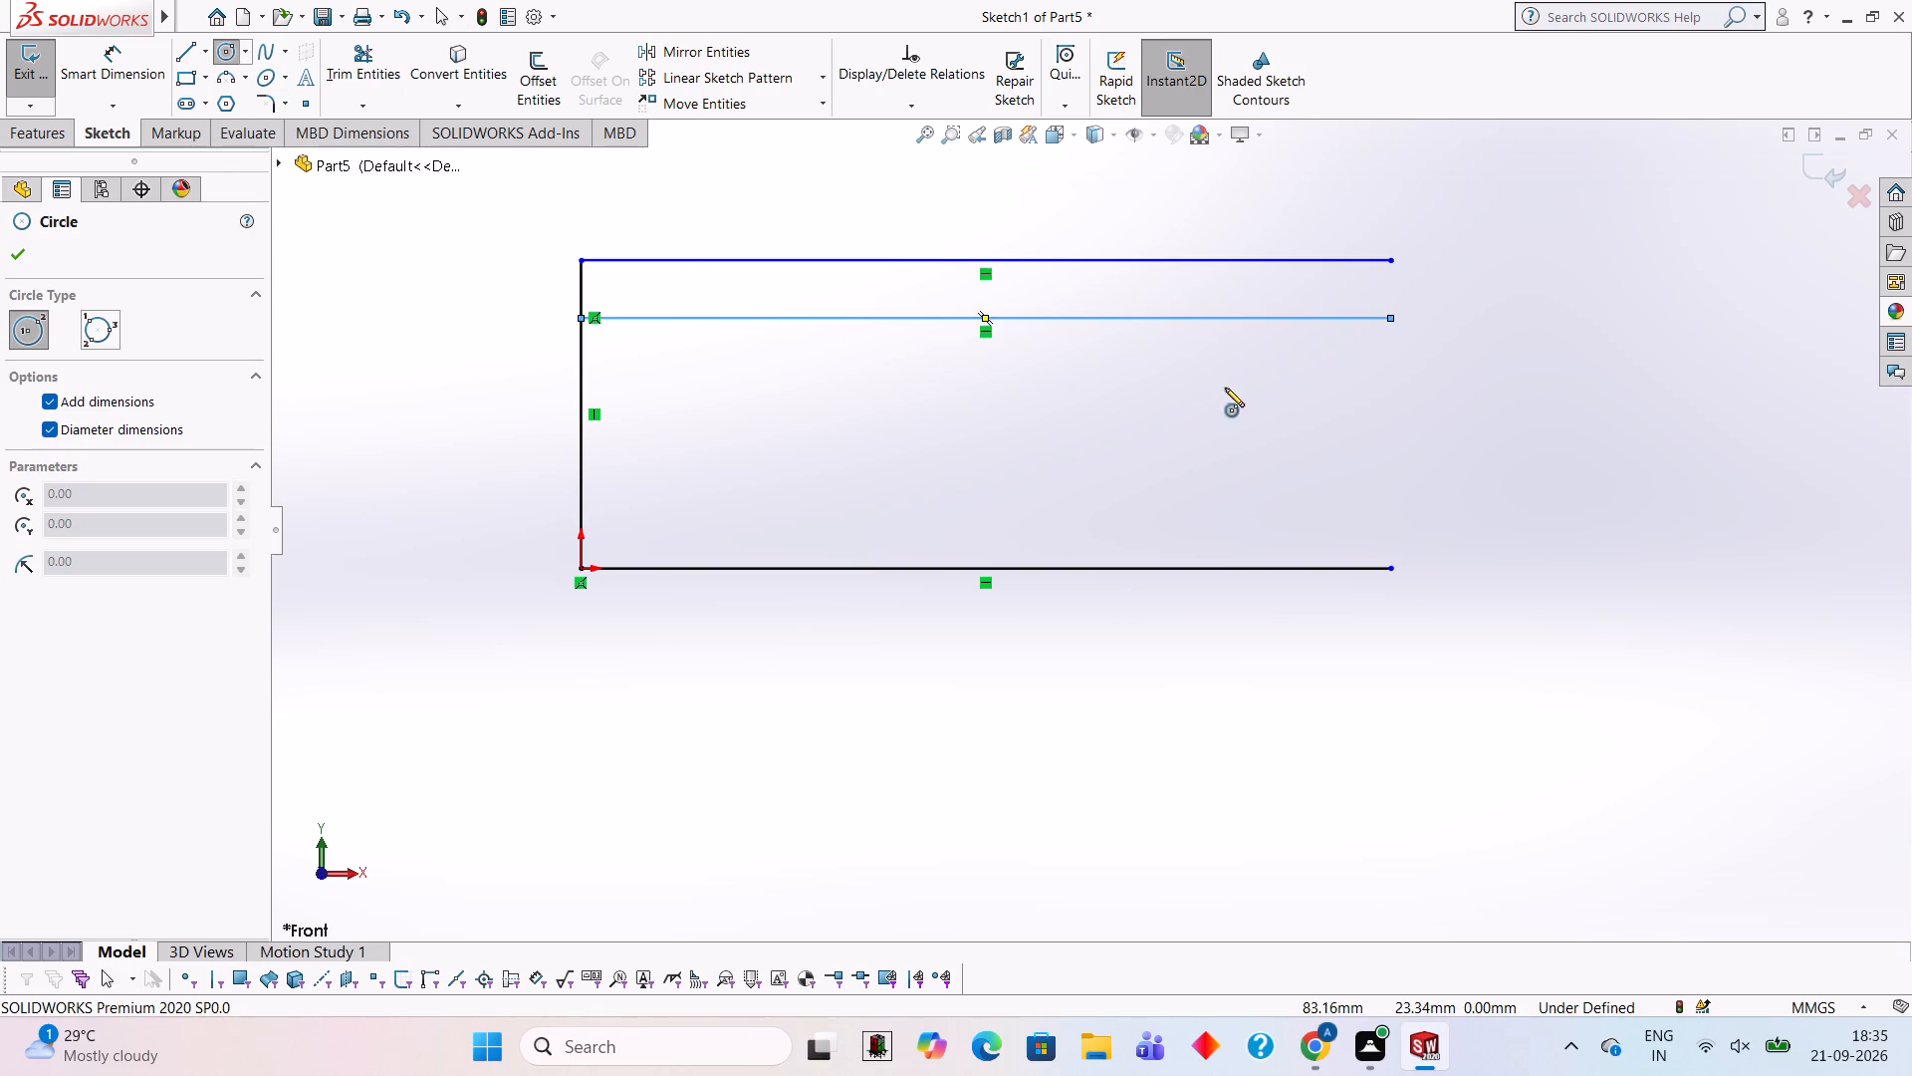
left_click(1392, 317)
type("15")
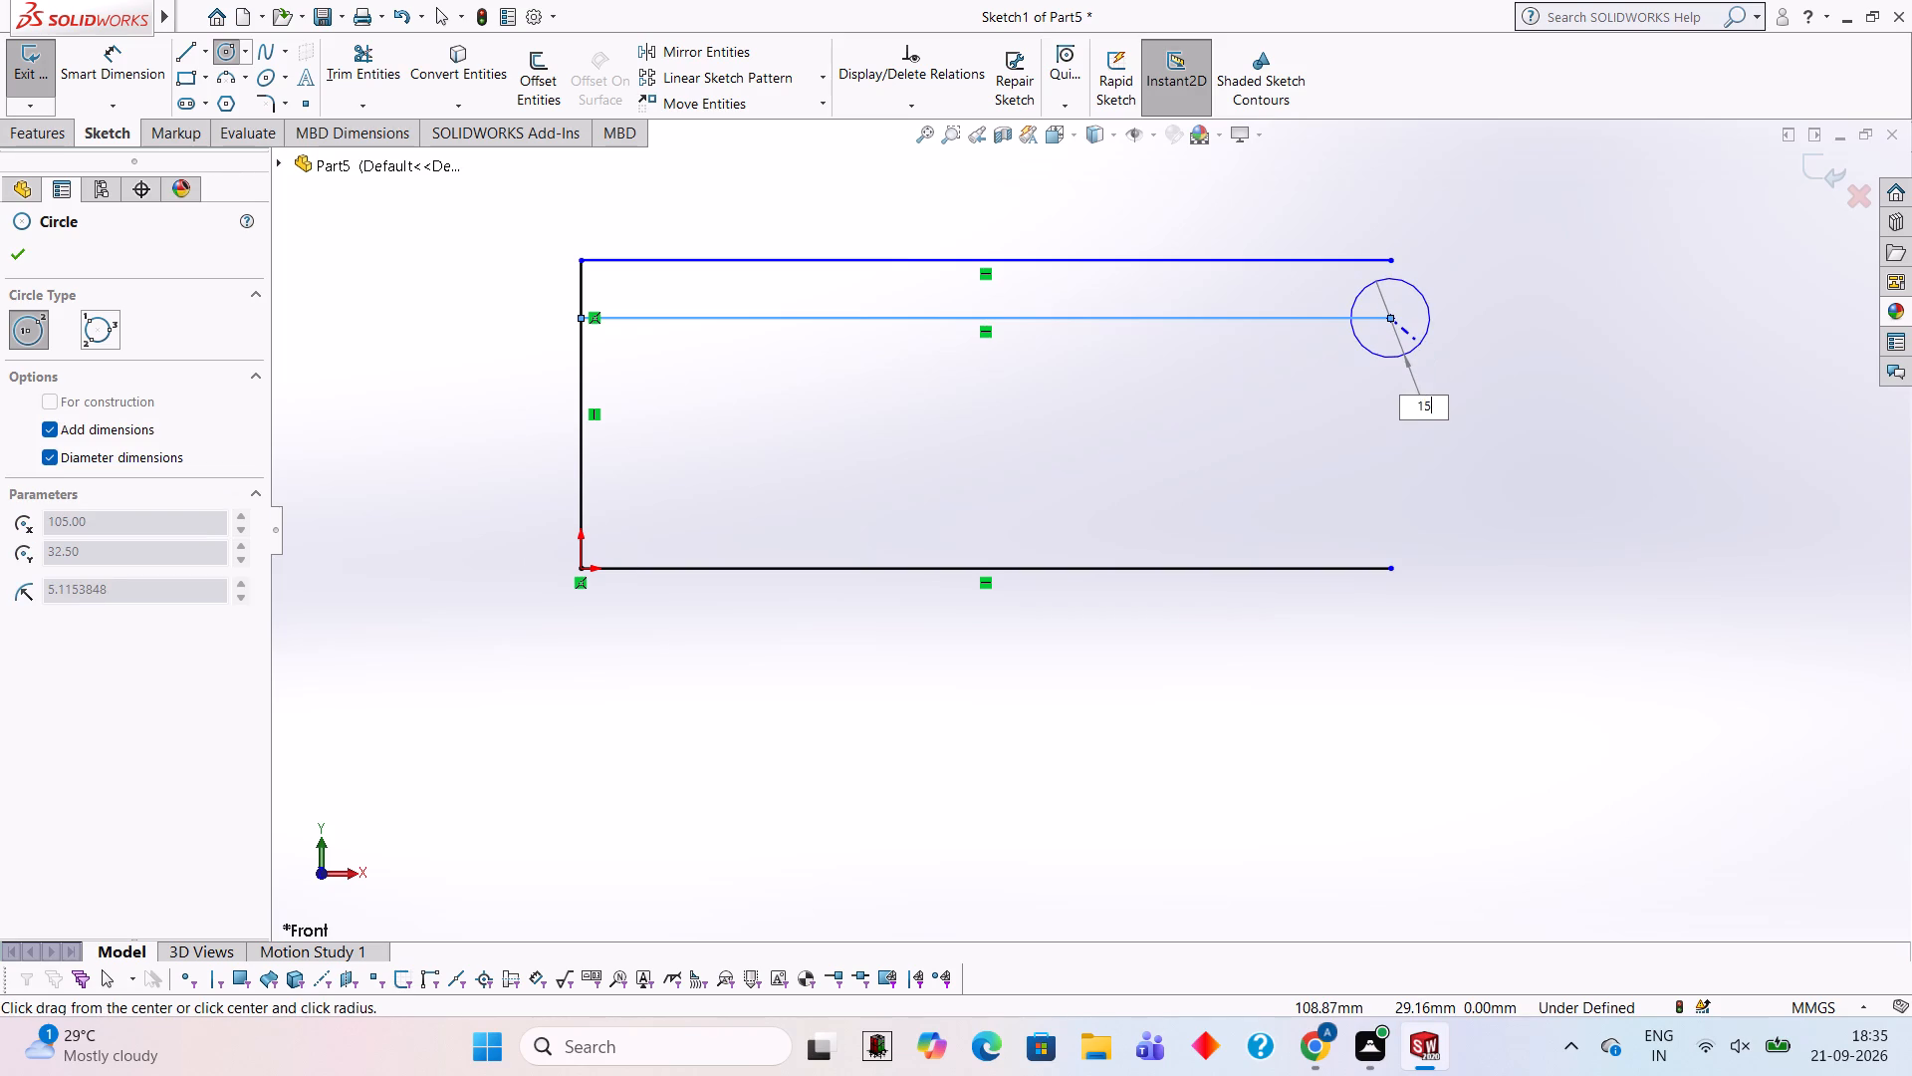
key("Return")
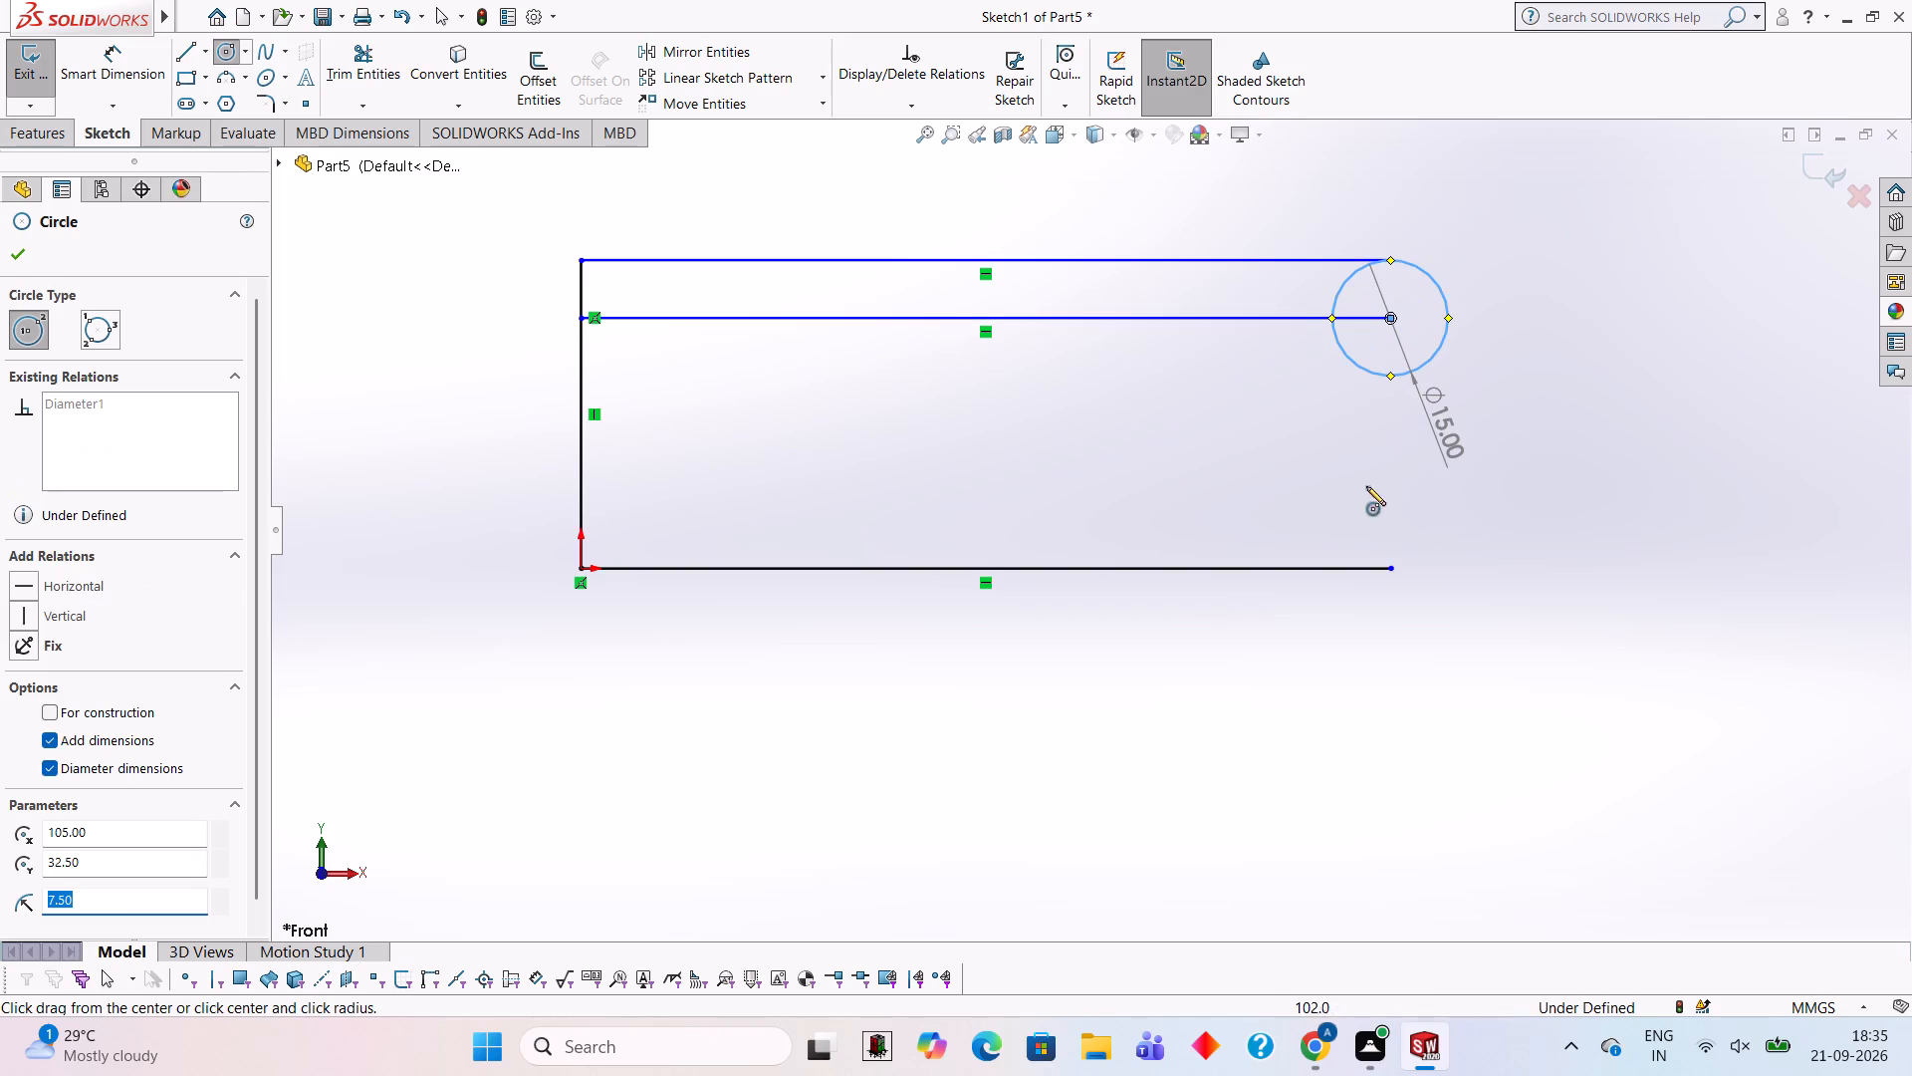
Draw connected lines from the origin: 7.5 mm up along the vertical line and 105 mm horizontally, parallel to the base line.
left_click(176, 50)
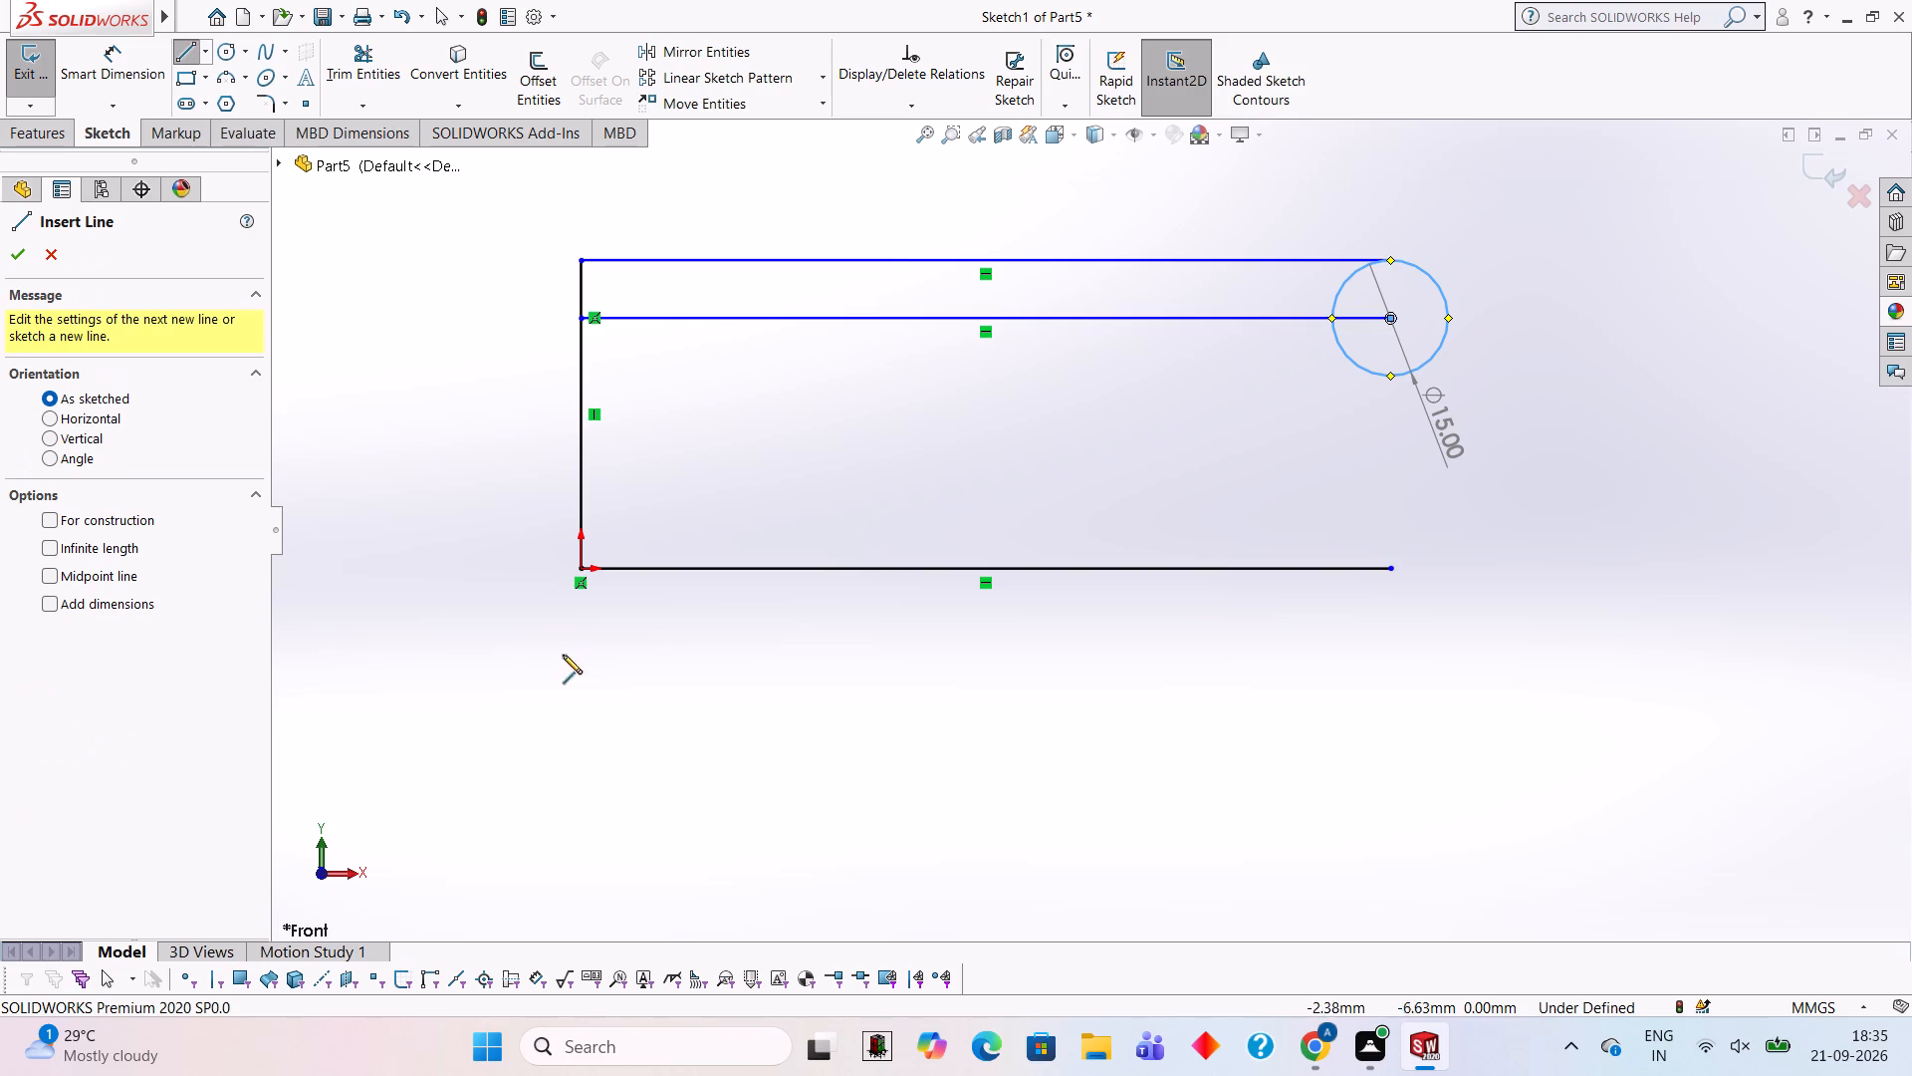
left_click(581, 567)
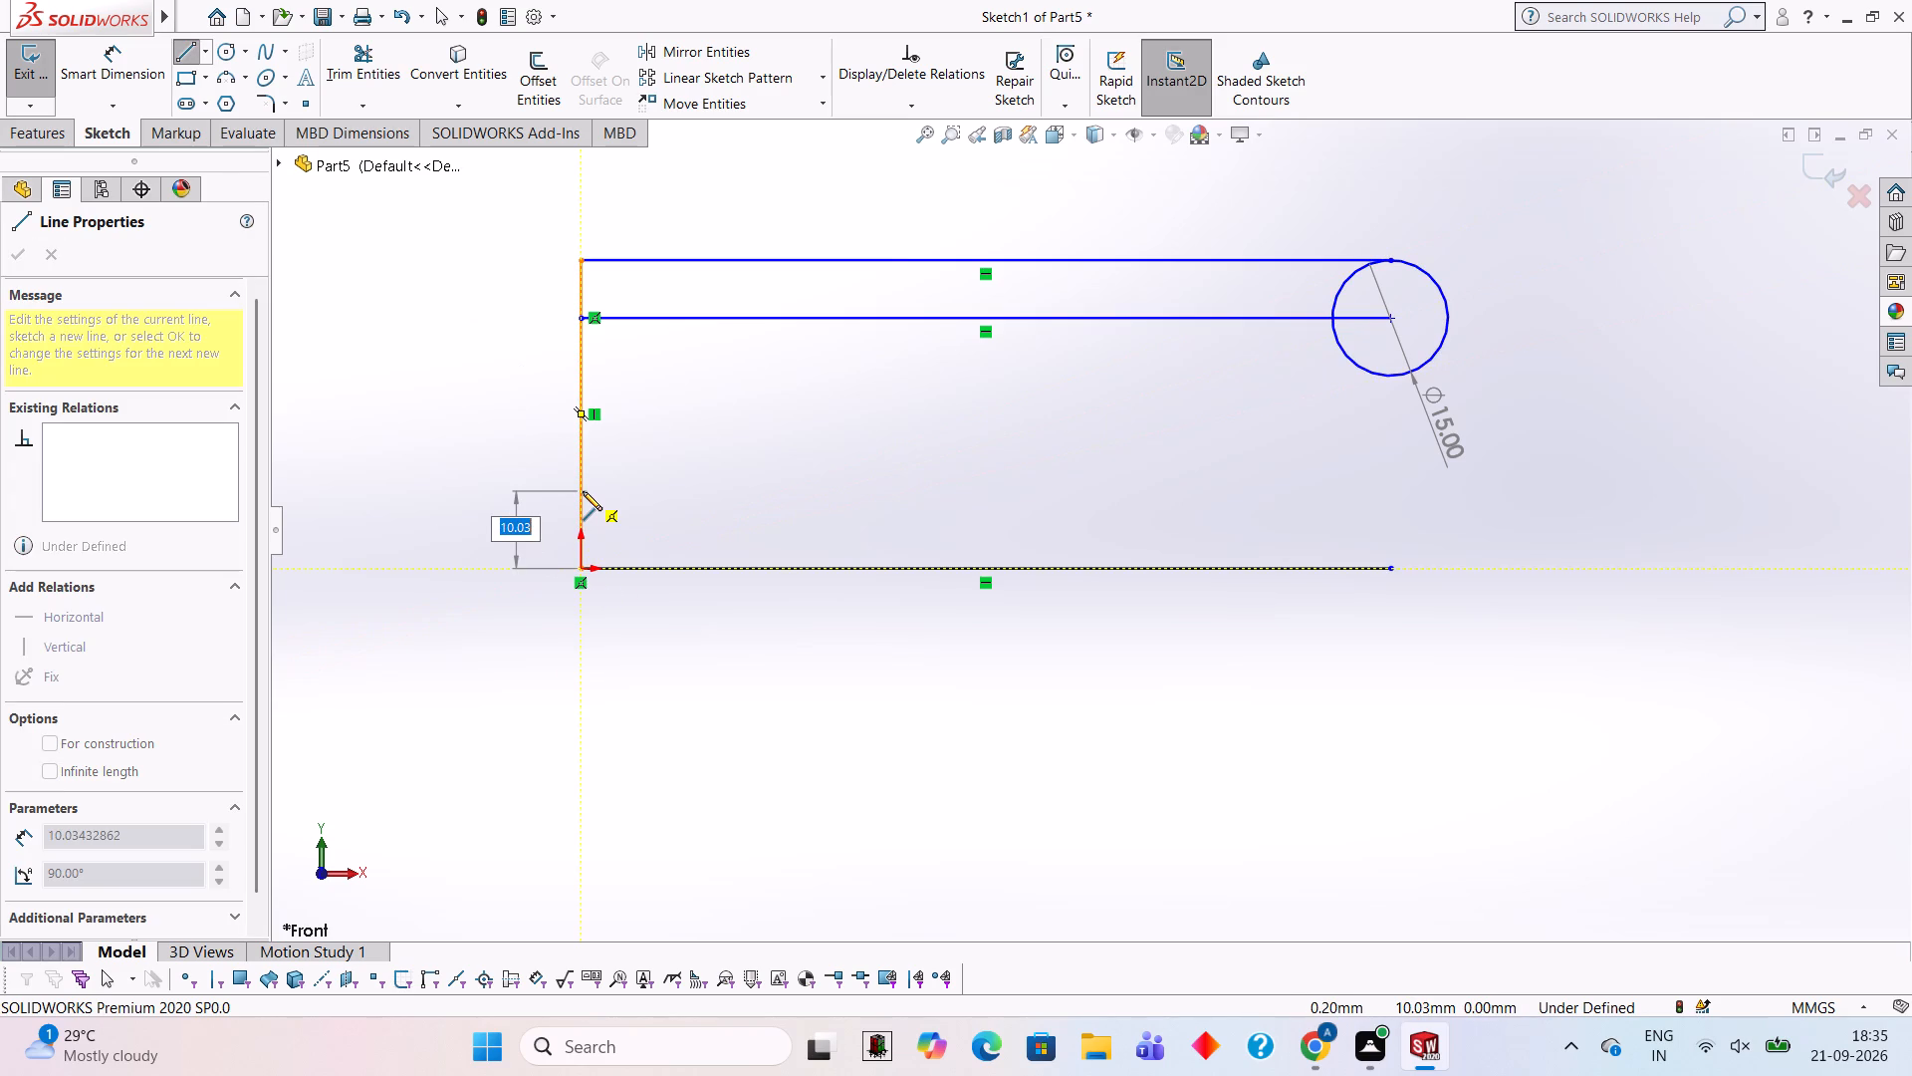
type("7.5")
key("Return")
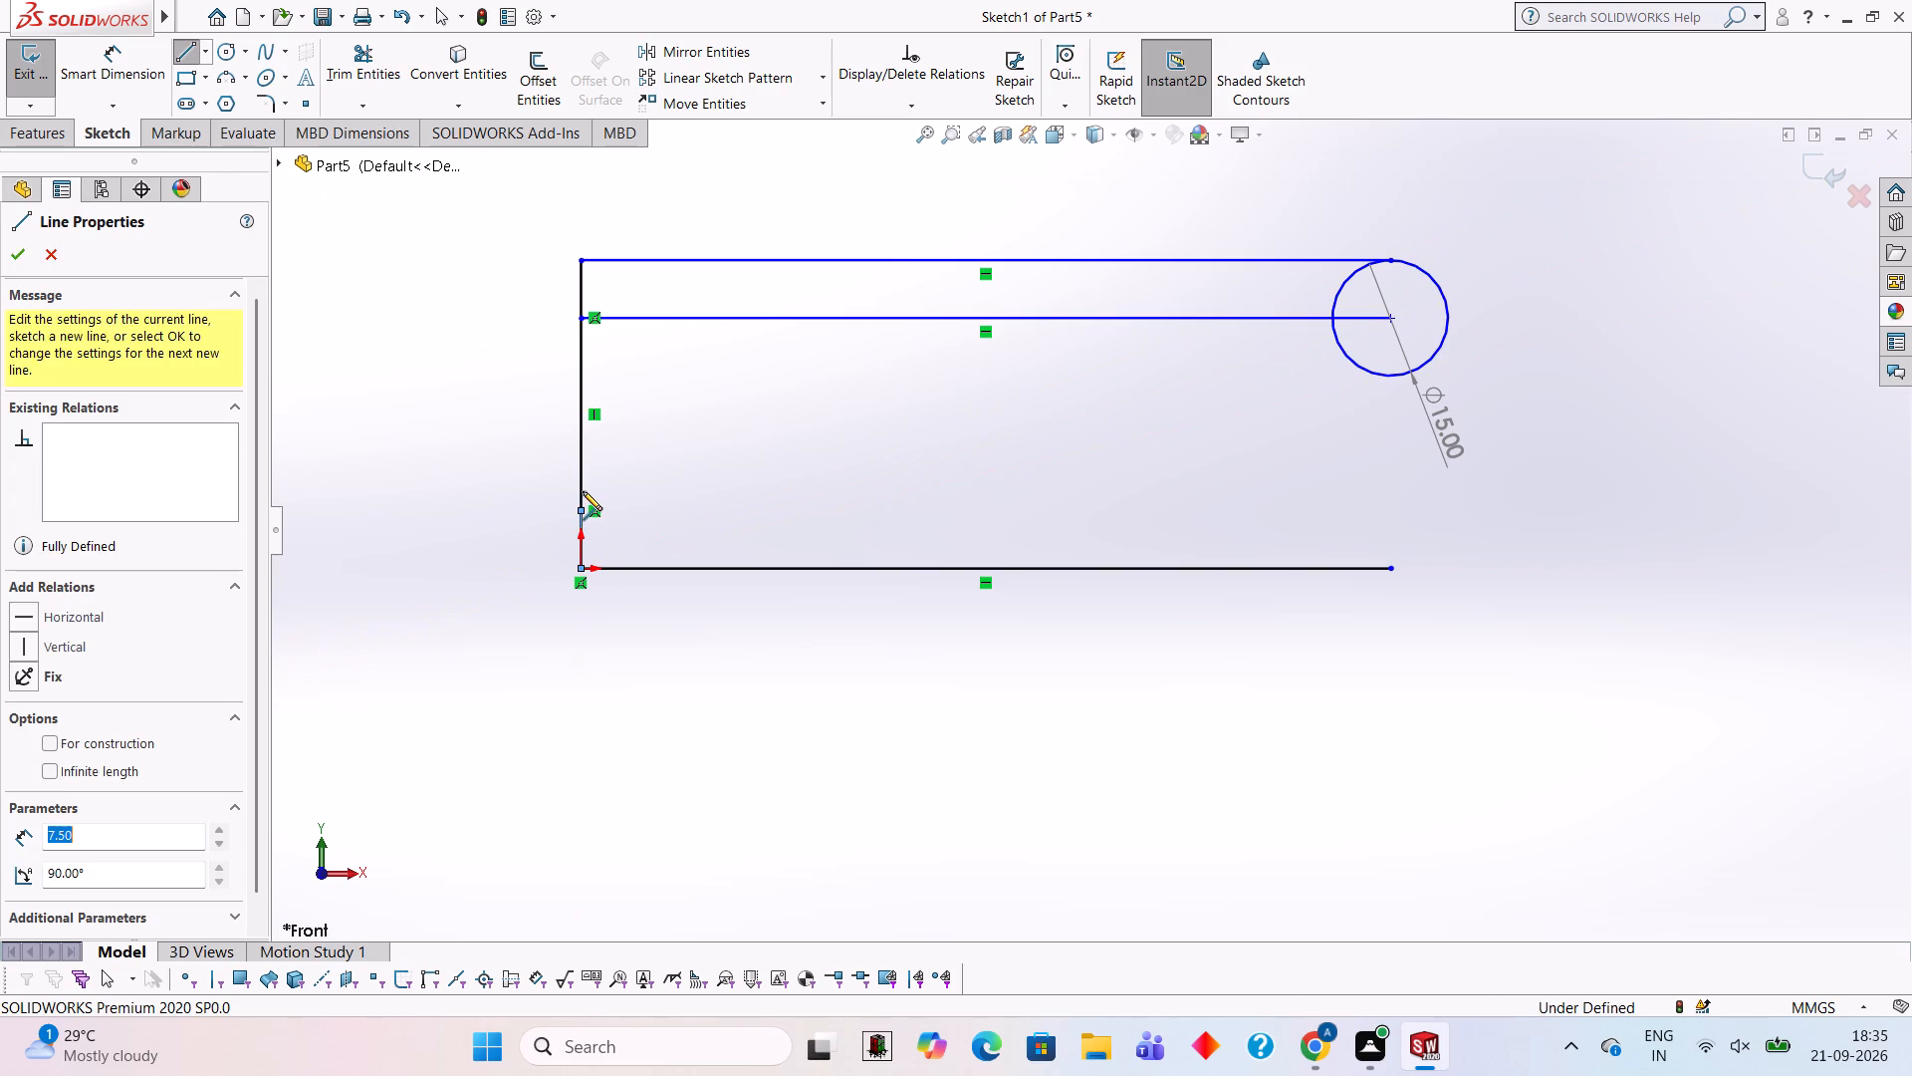
left_click(1394, 511)
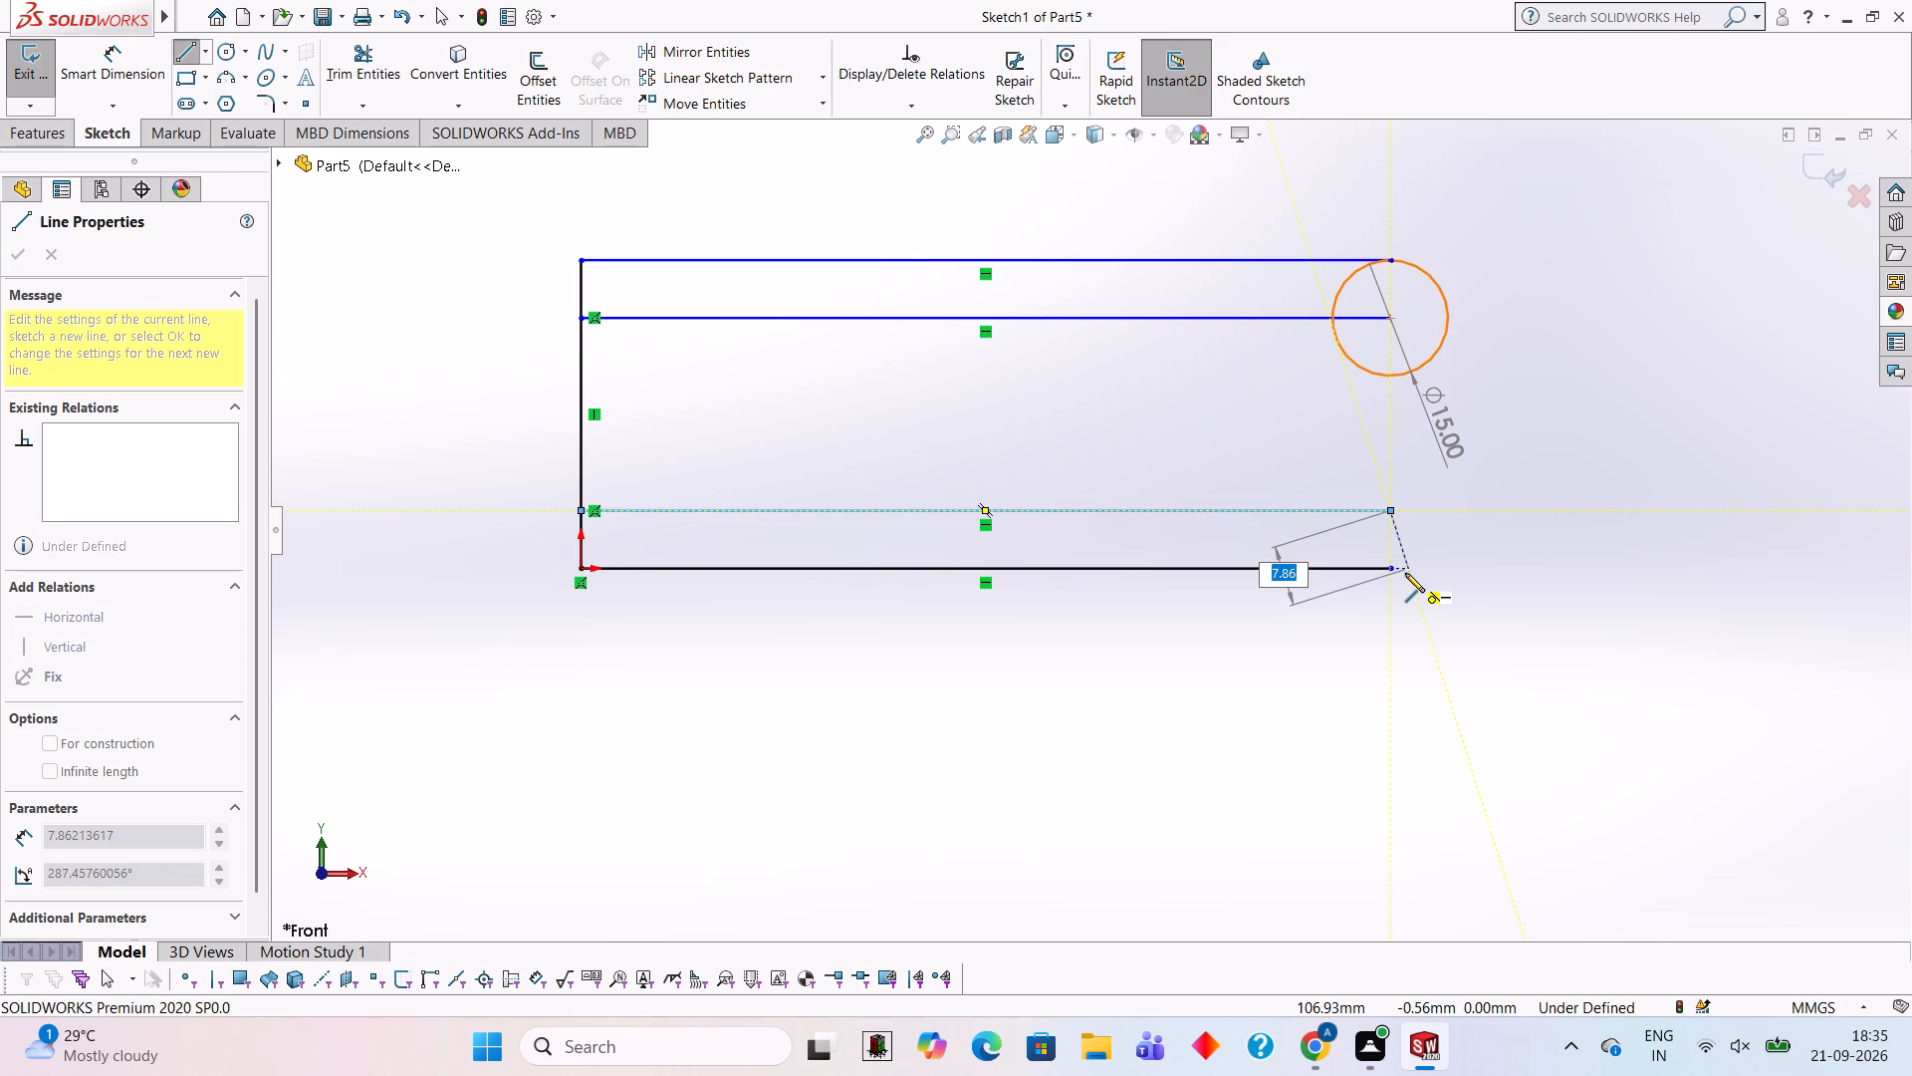
Draw a circle at the free end of the horizontal line 7.5 mm above the base line.
left_click(232, 56)
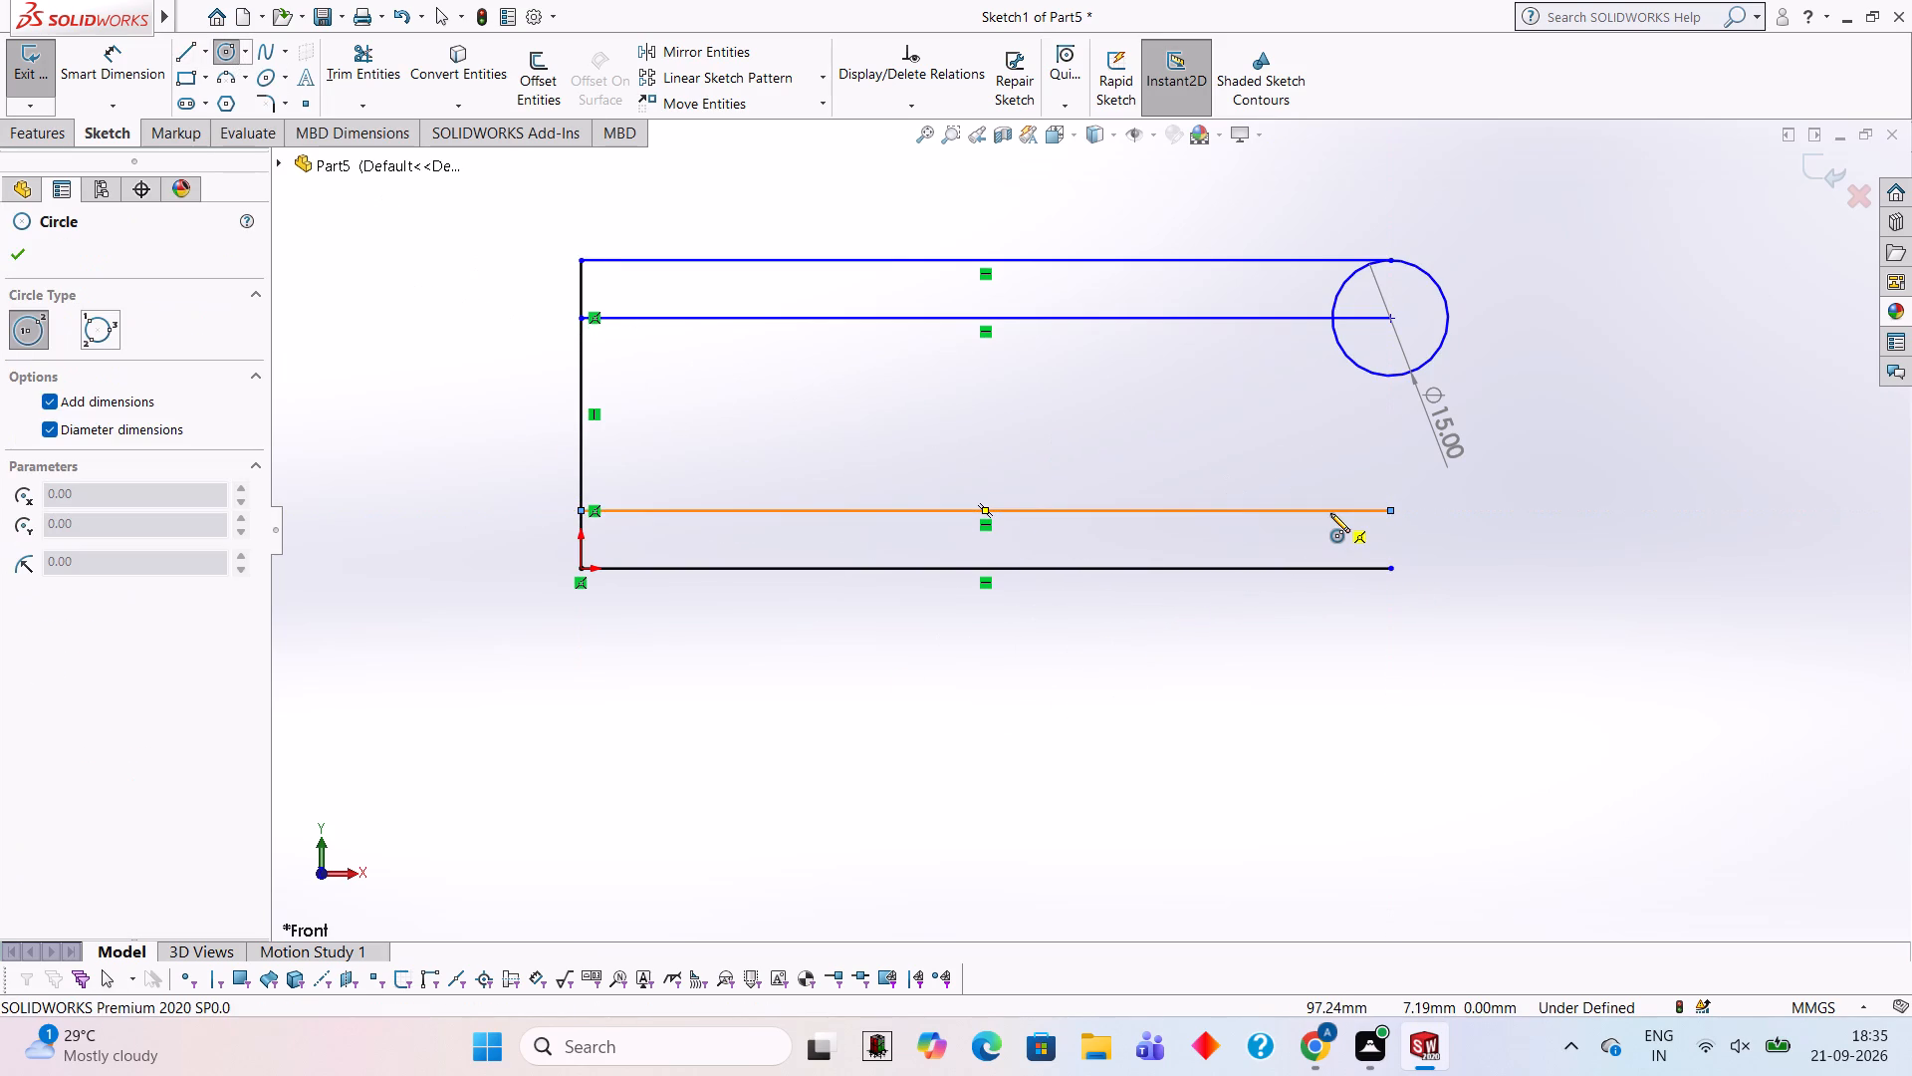
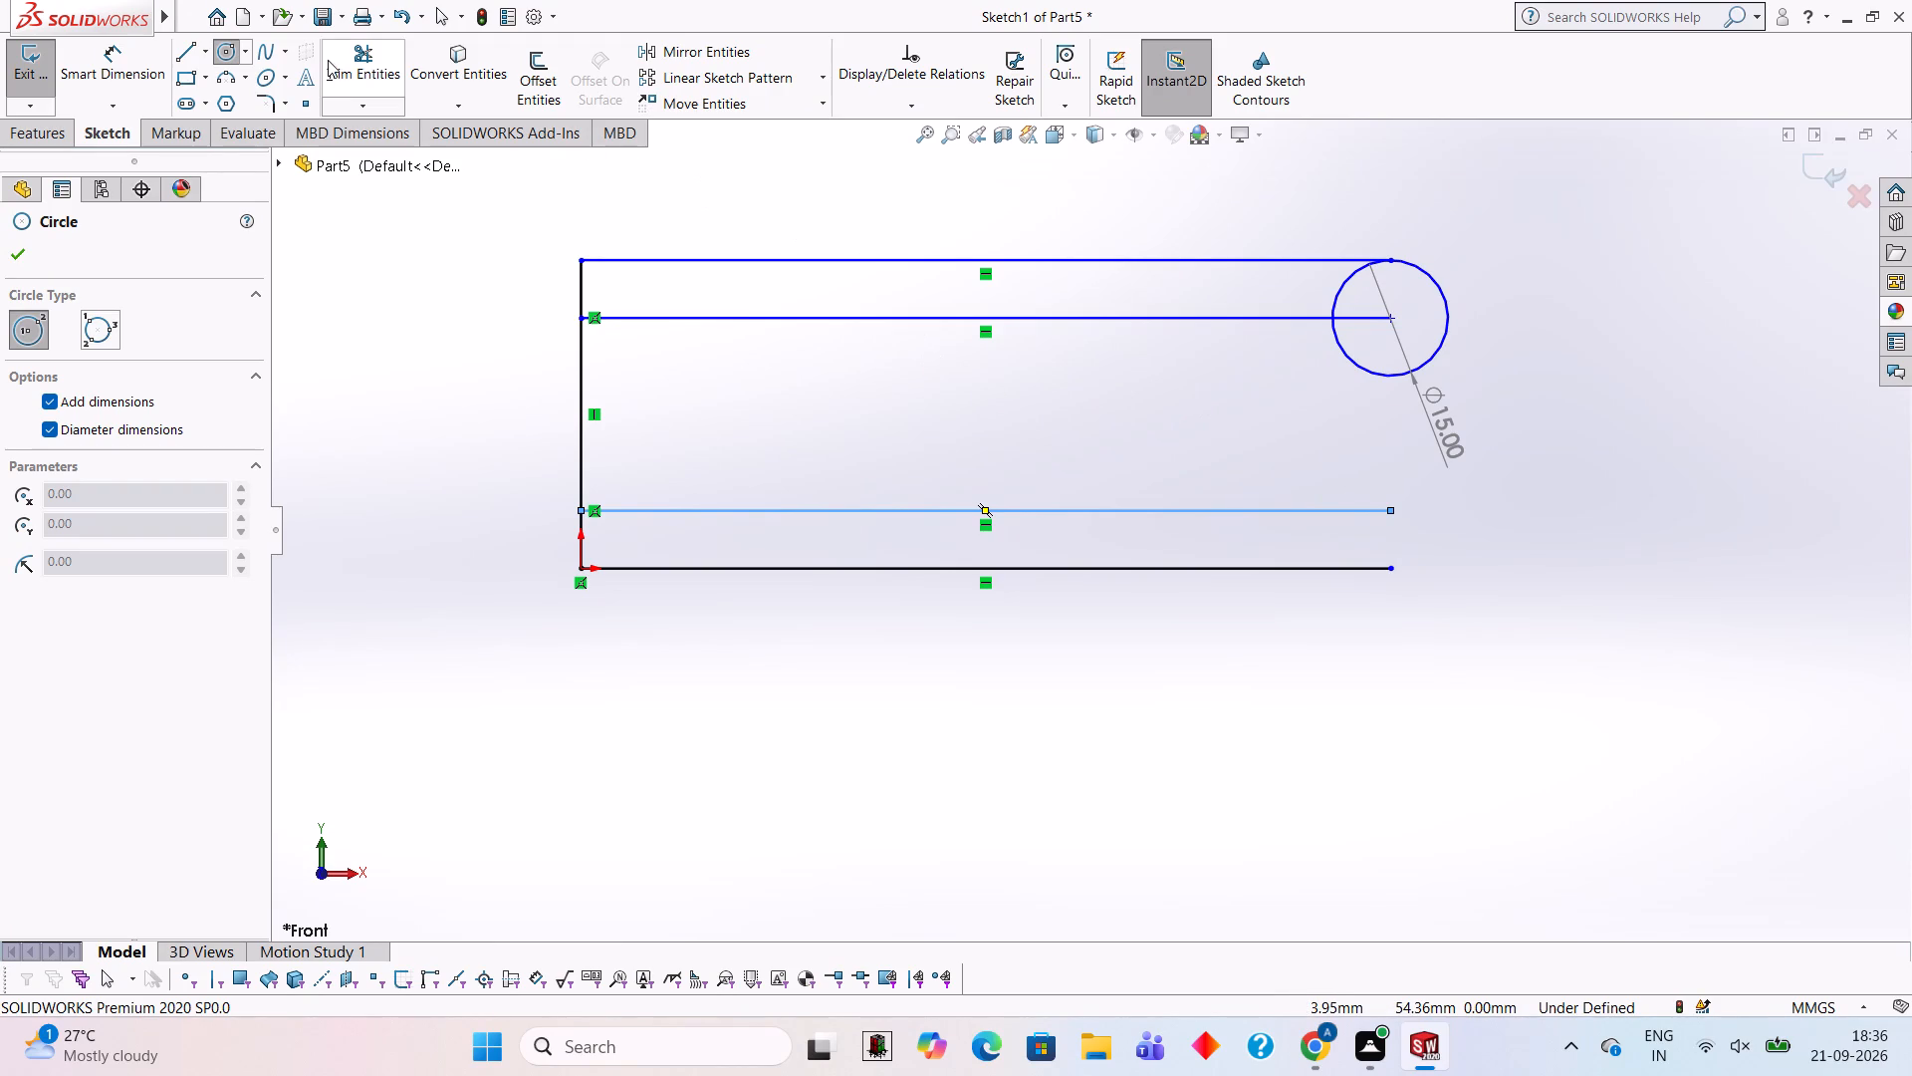
Draw a 15 mm diameter circle centred on the free end of the horizontal line 7.5 mm above the base line.
left_click(222, 54)
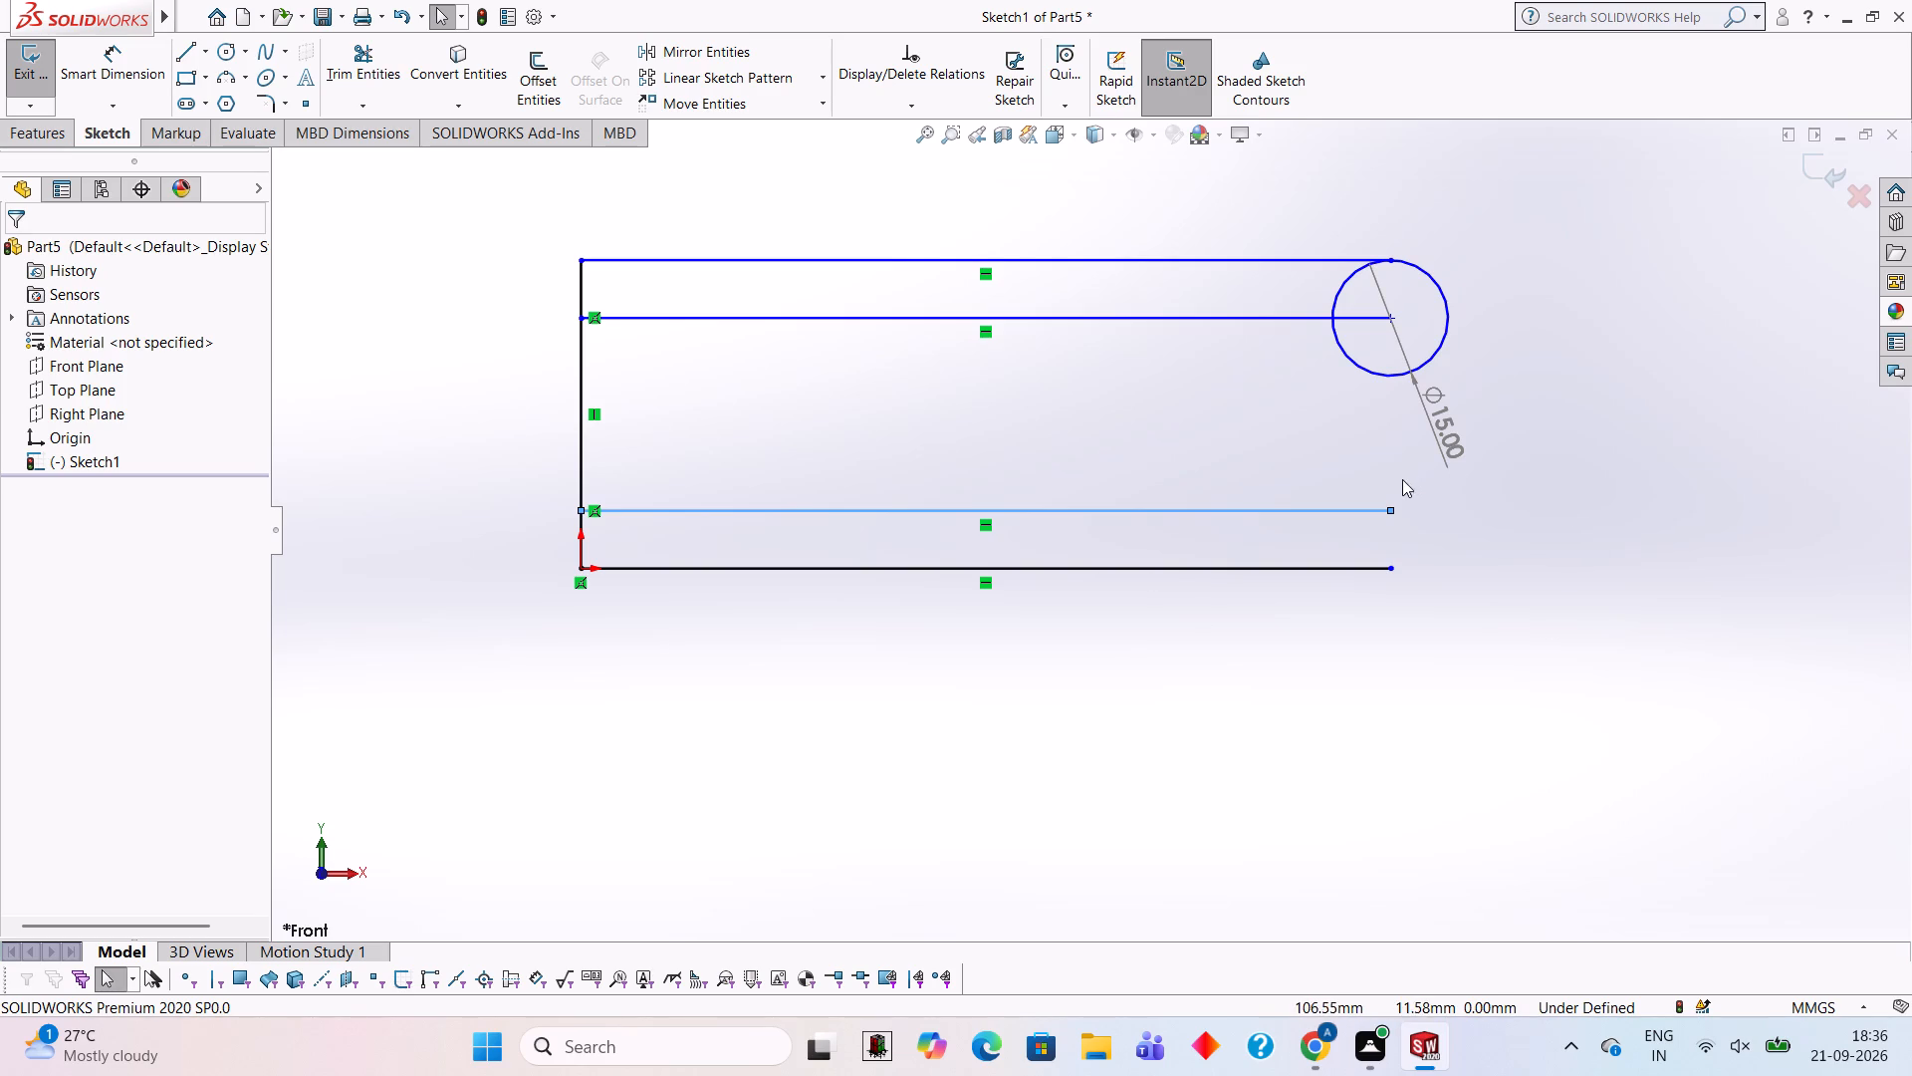
left_click(1386, 508)
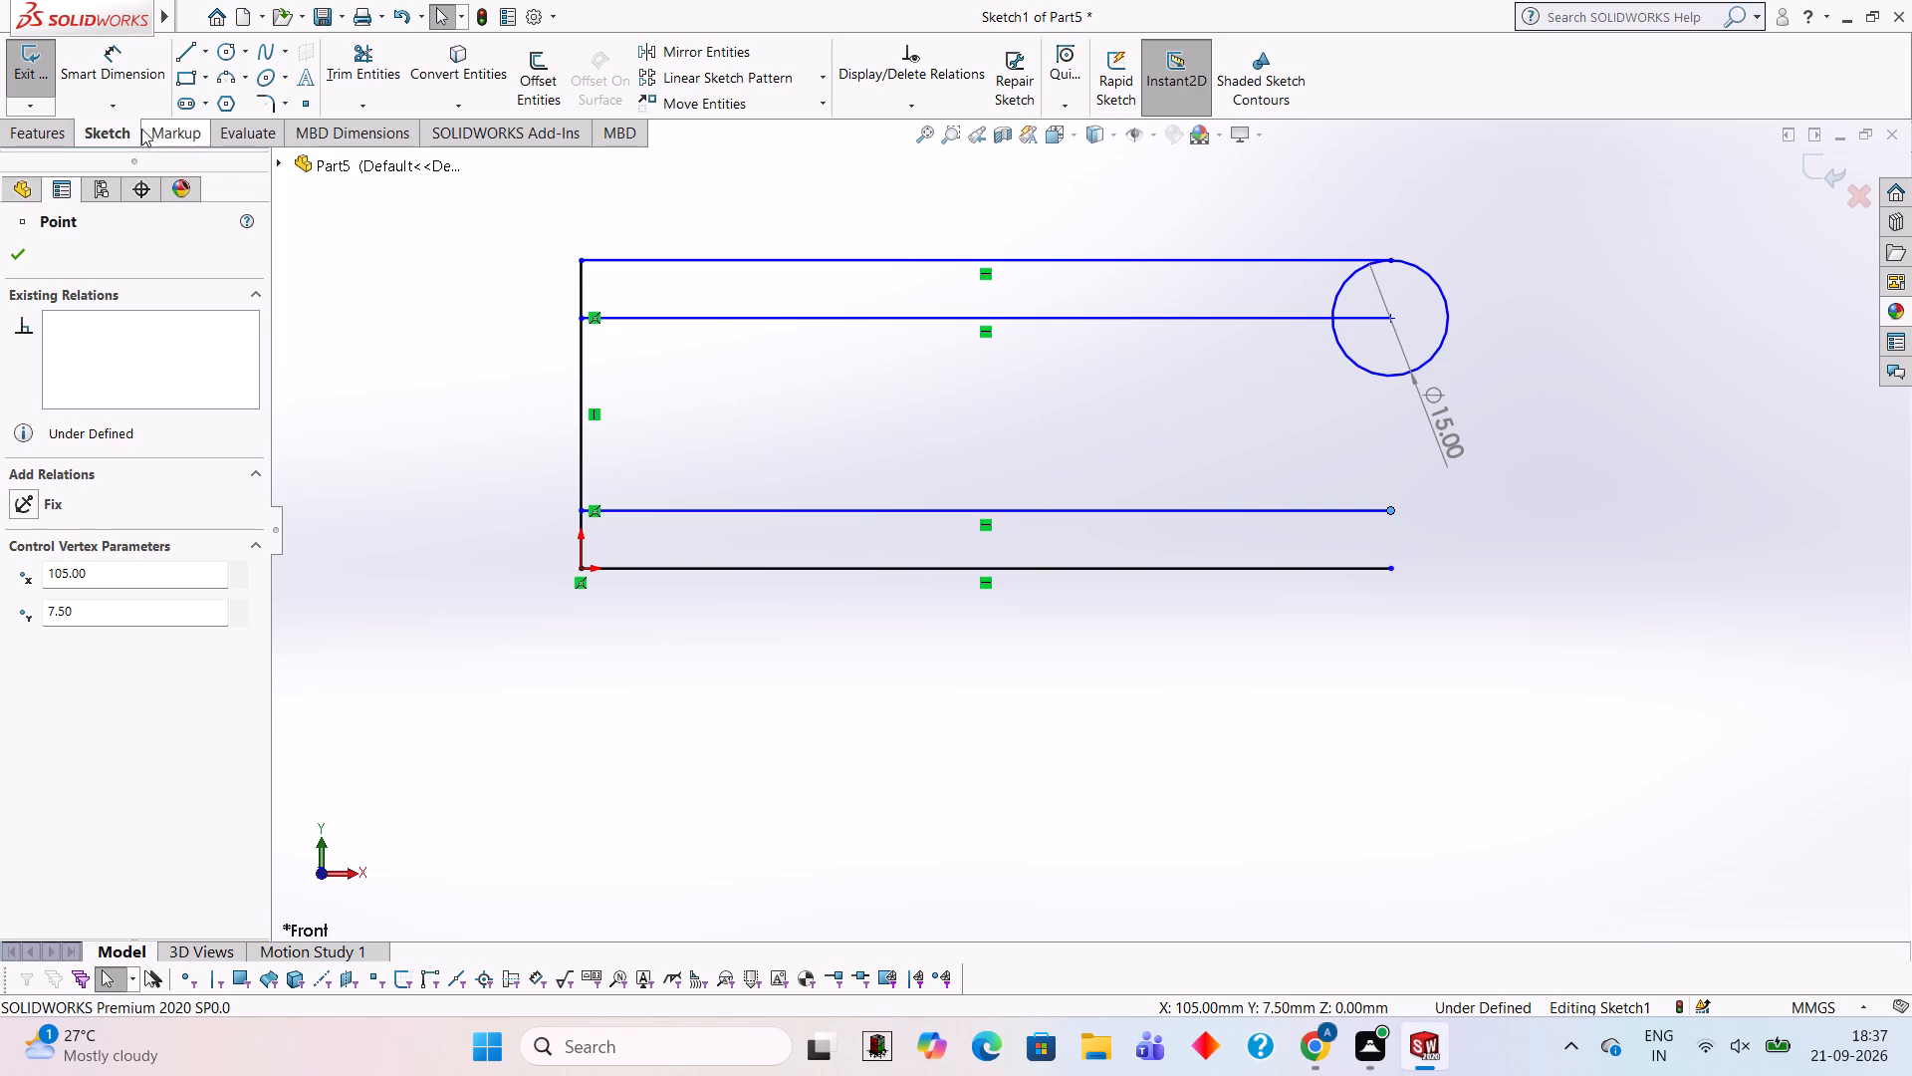
left_click(231, 44)
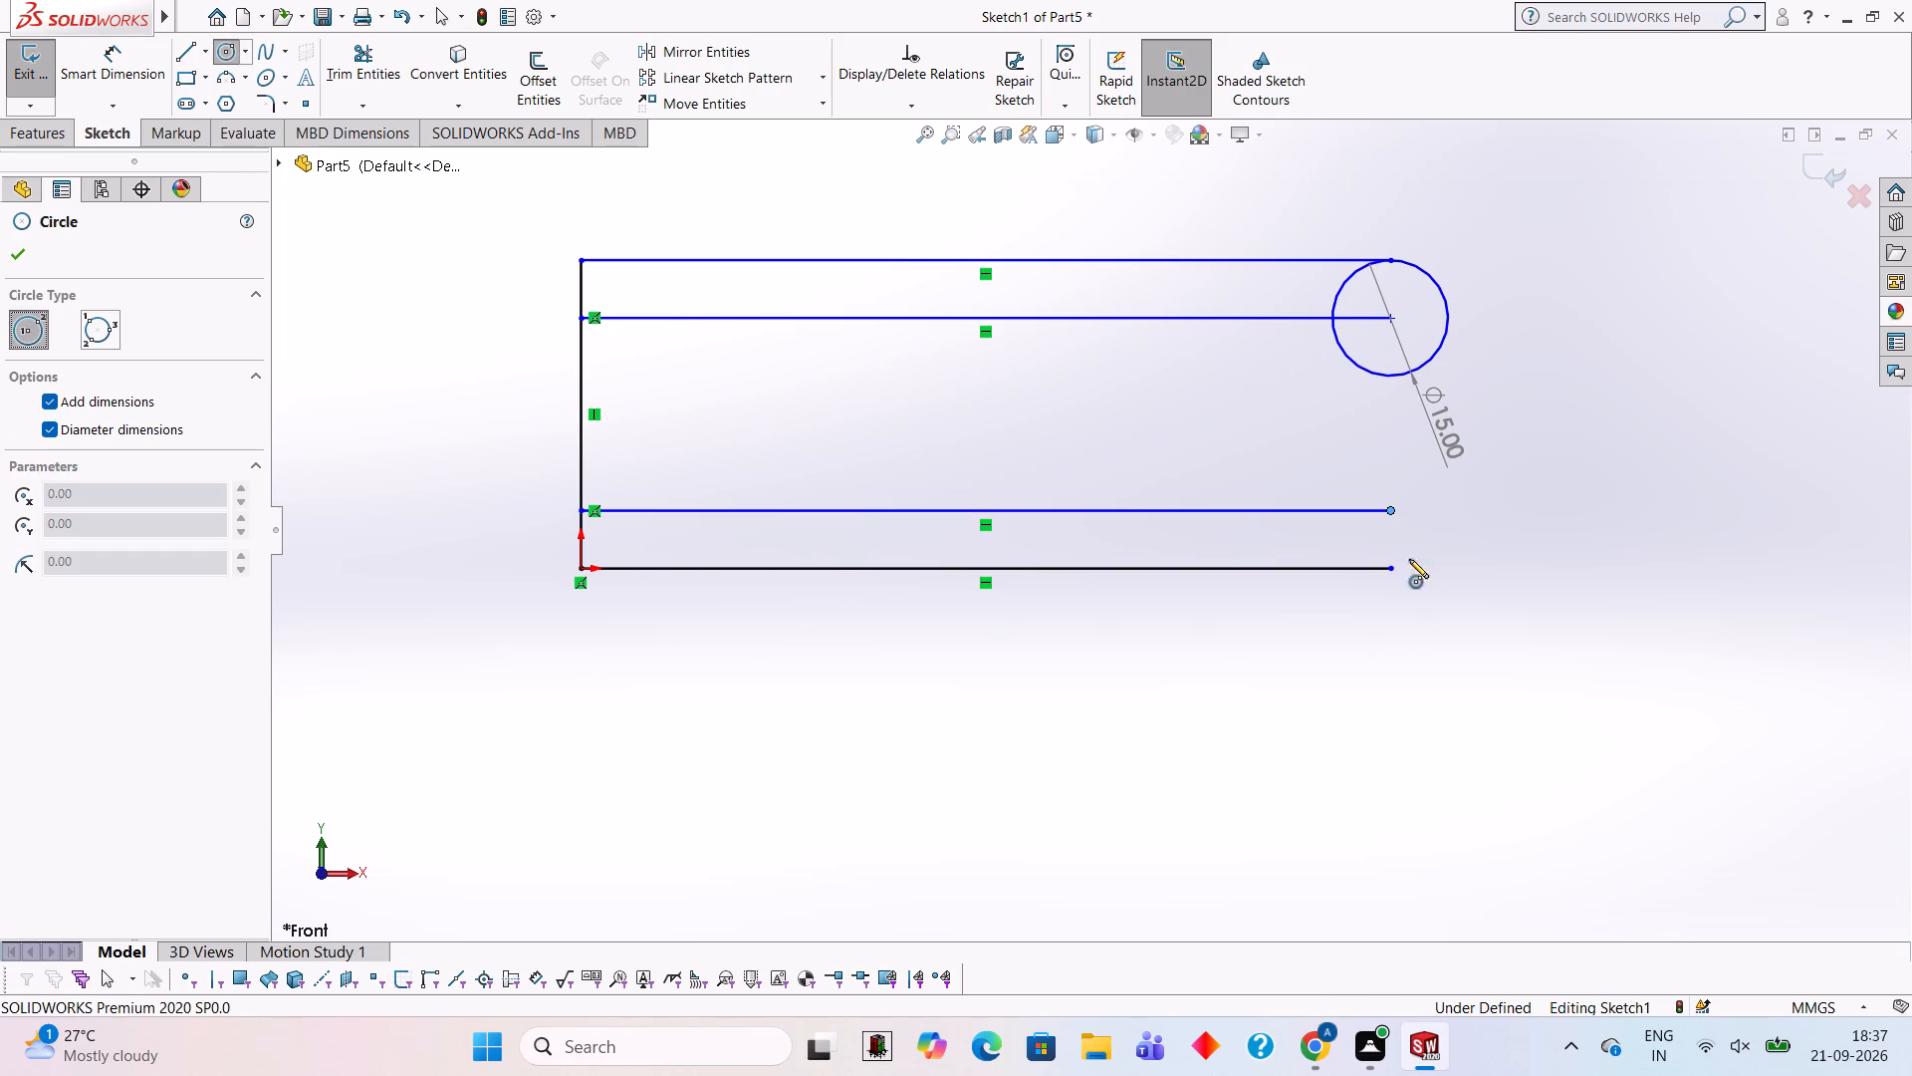
left_click(1389, 512)
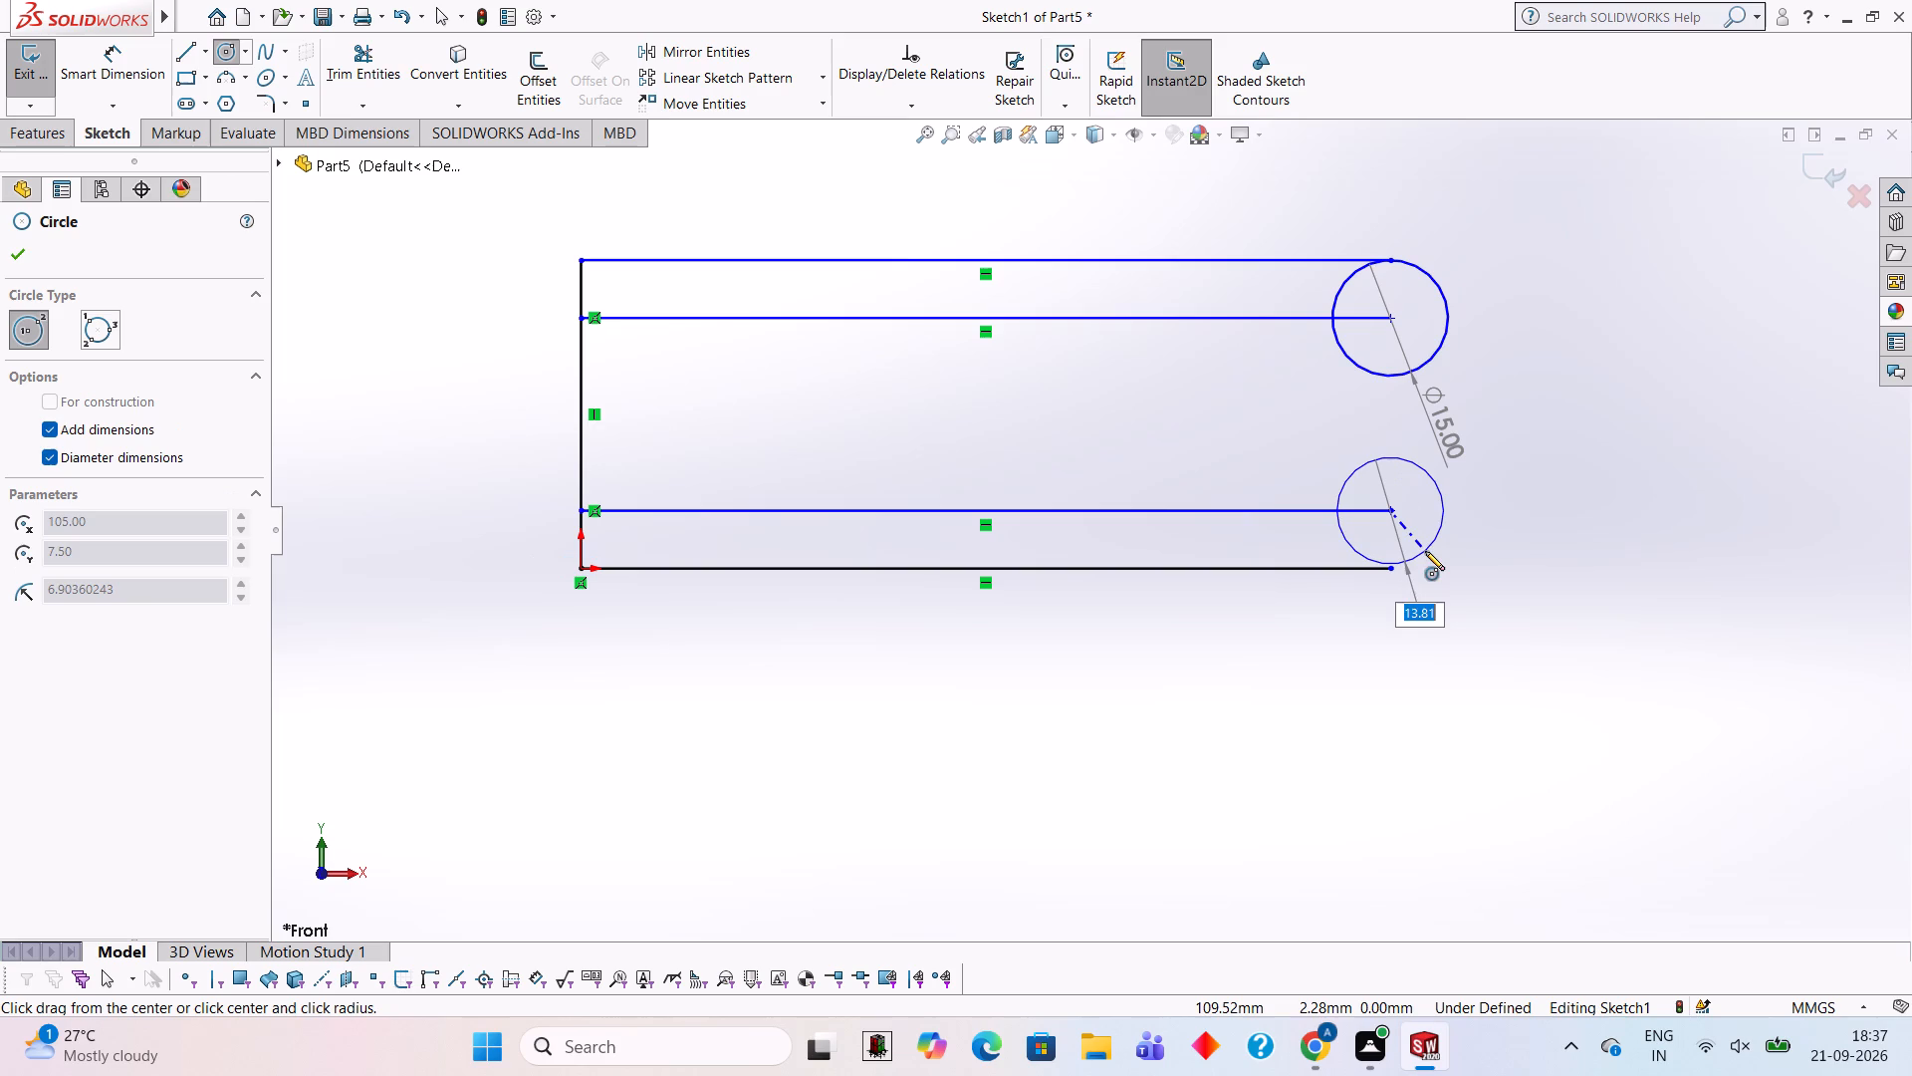
type("15")
key("Return")
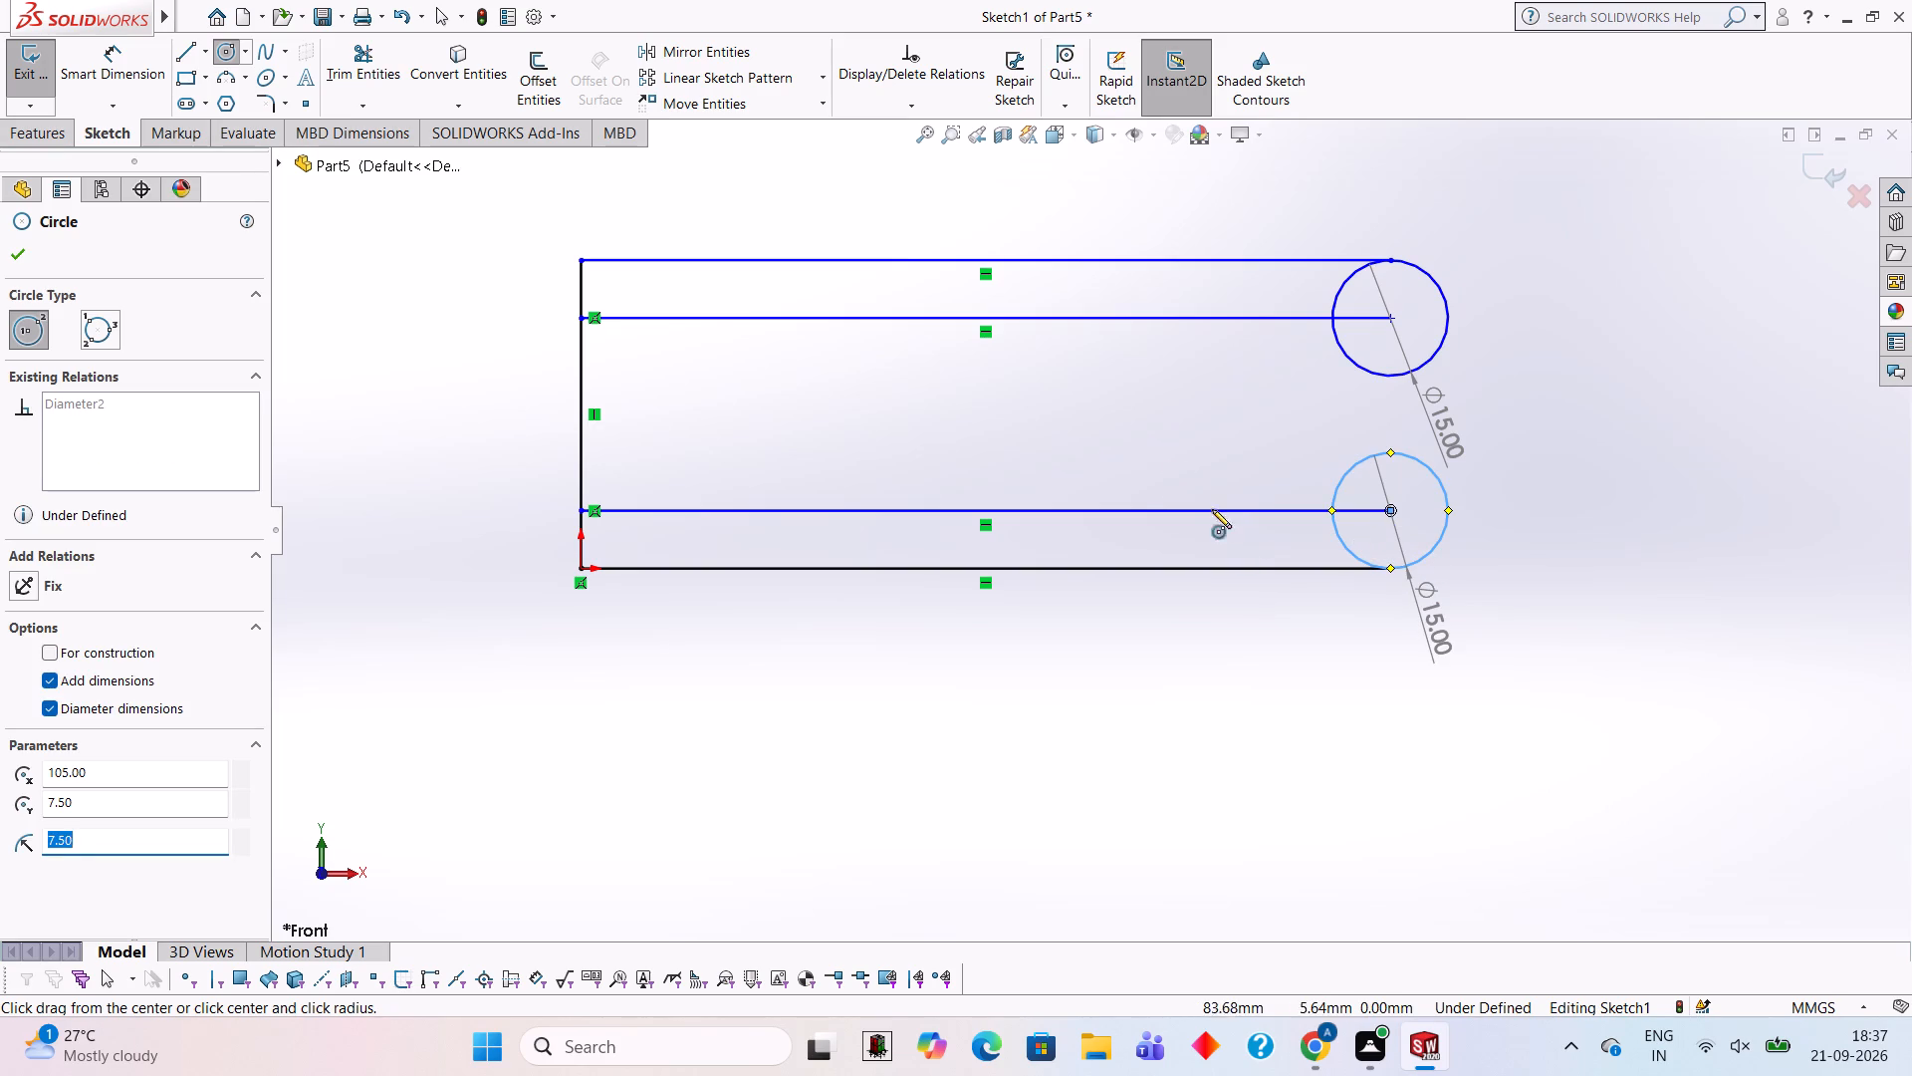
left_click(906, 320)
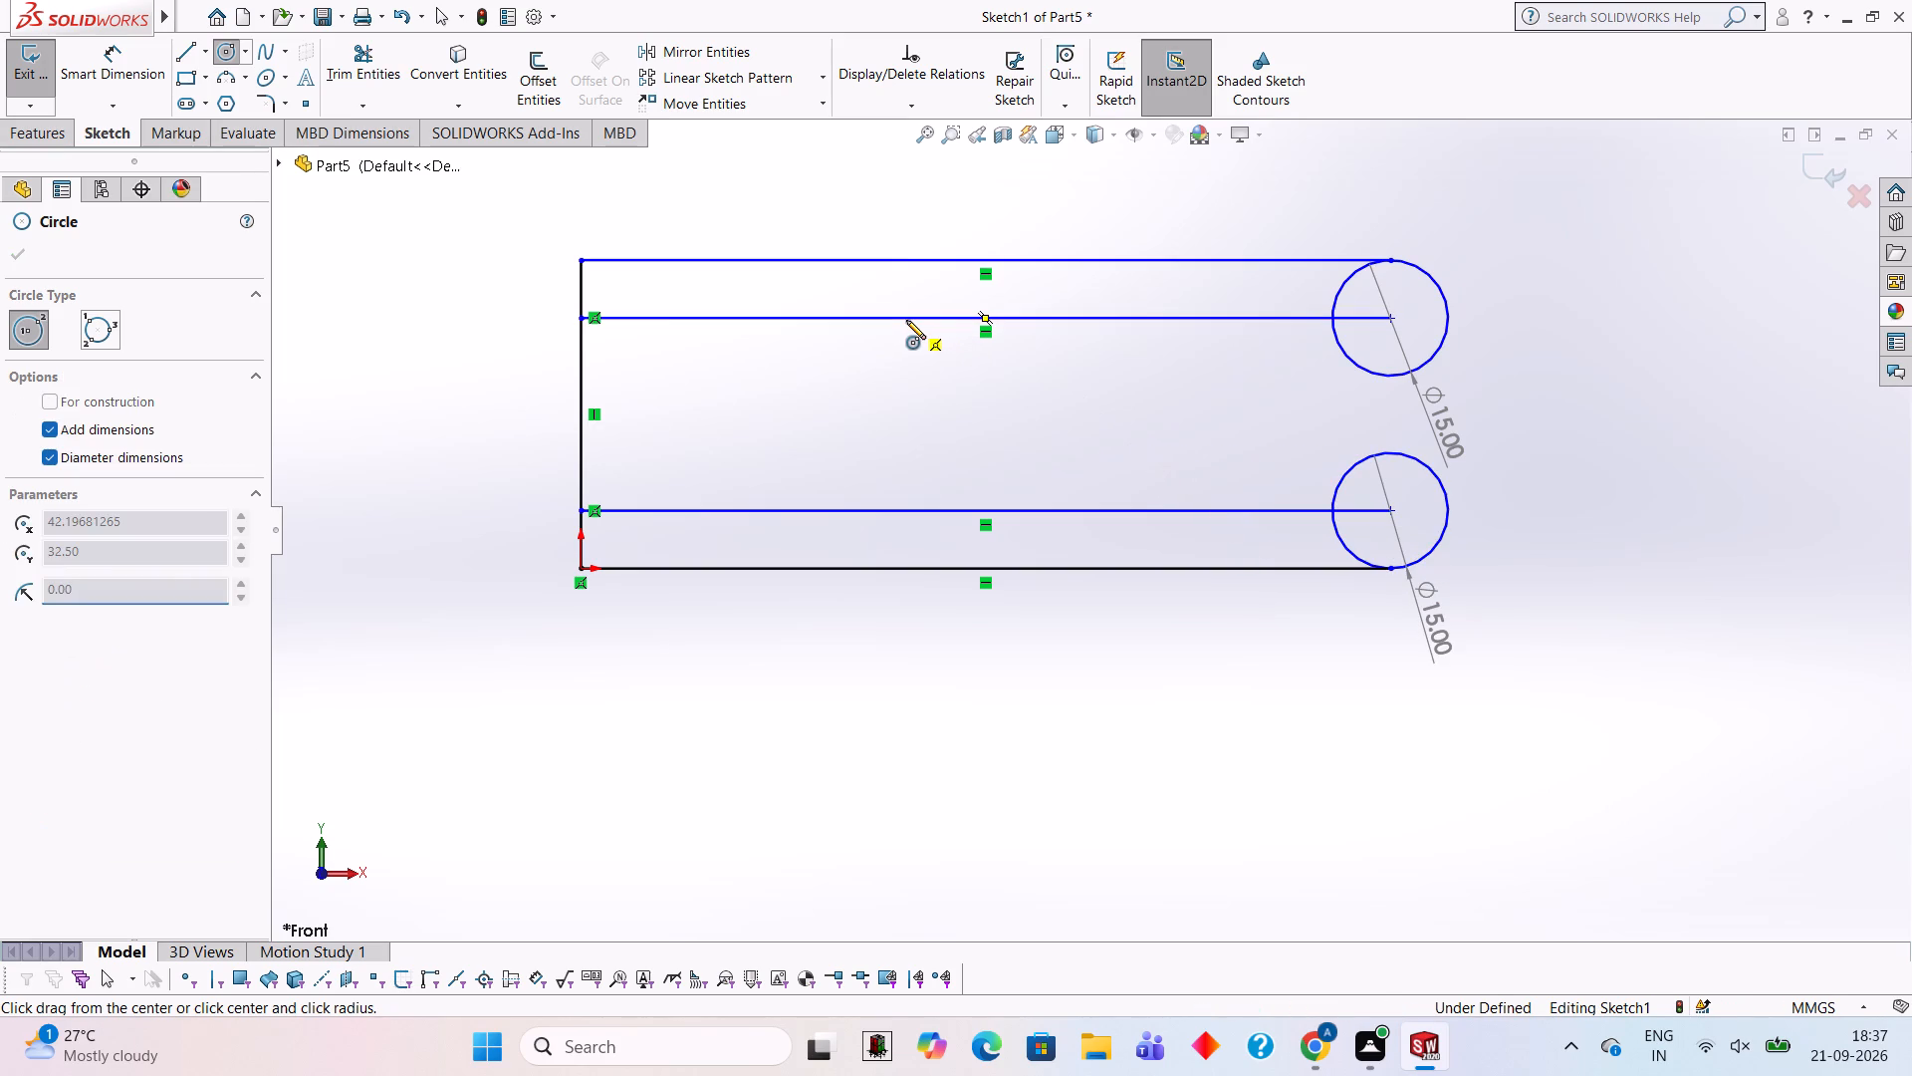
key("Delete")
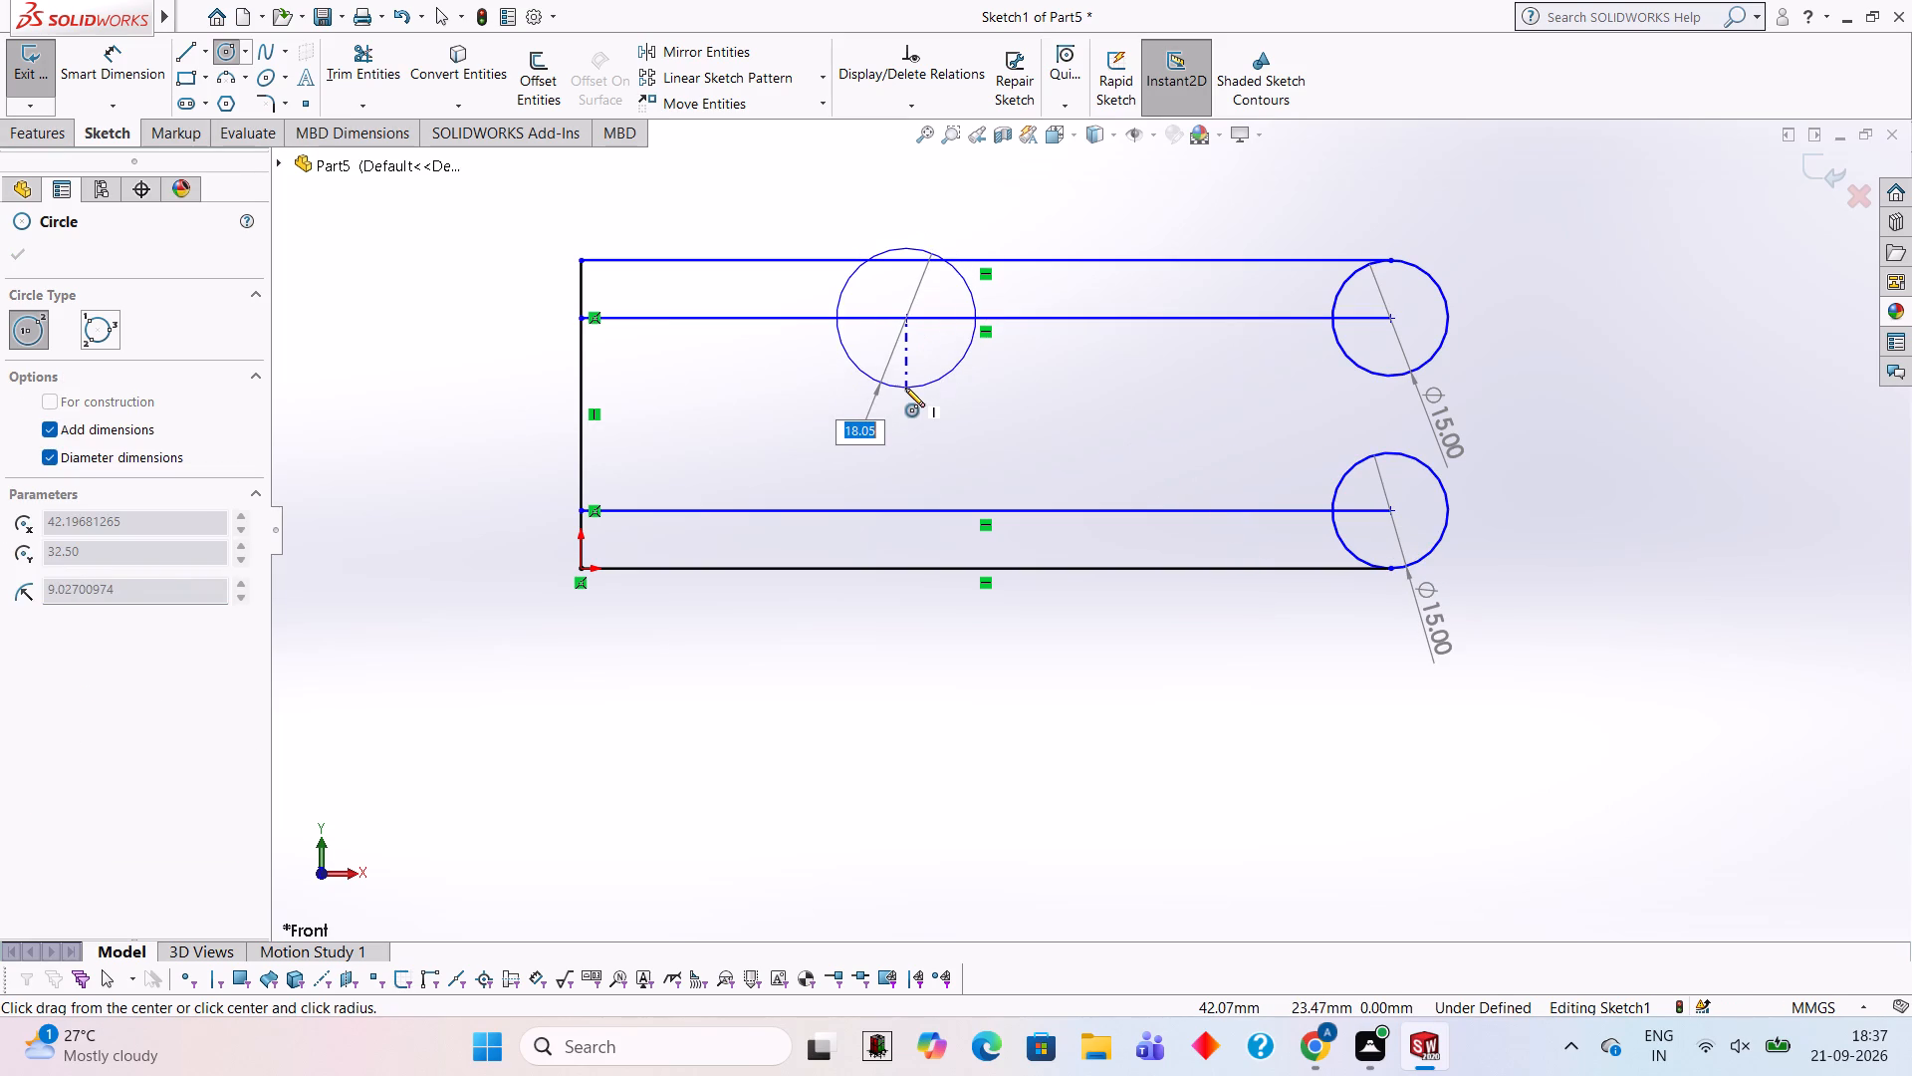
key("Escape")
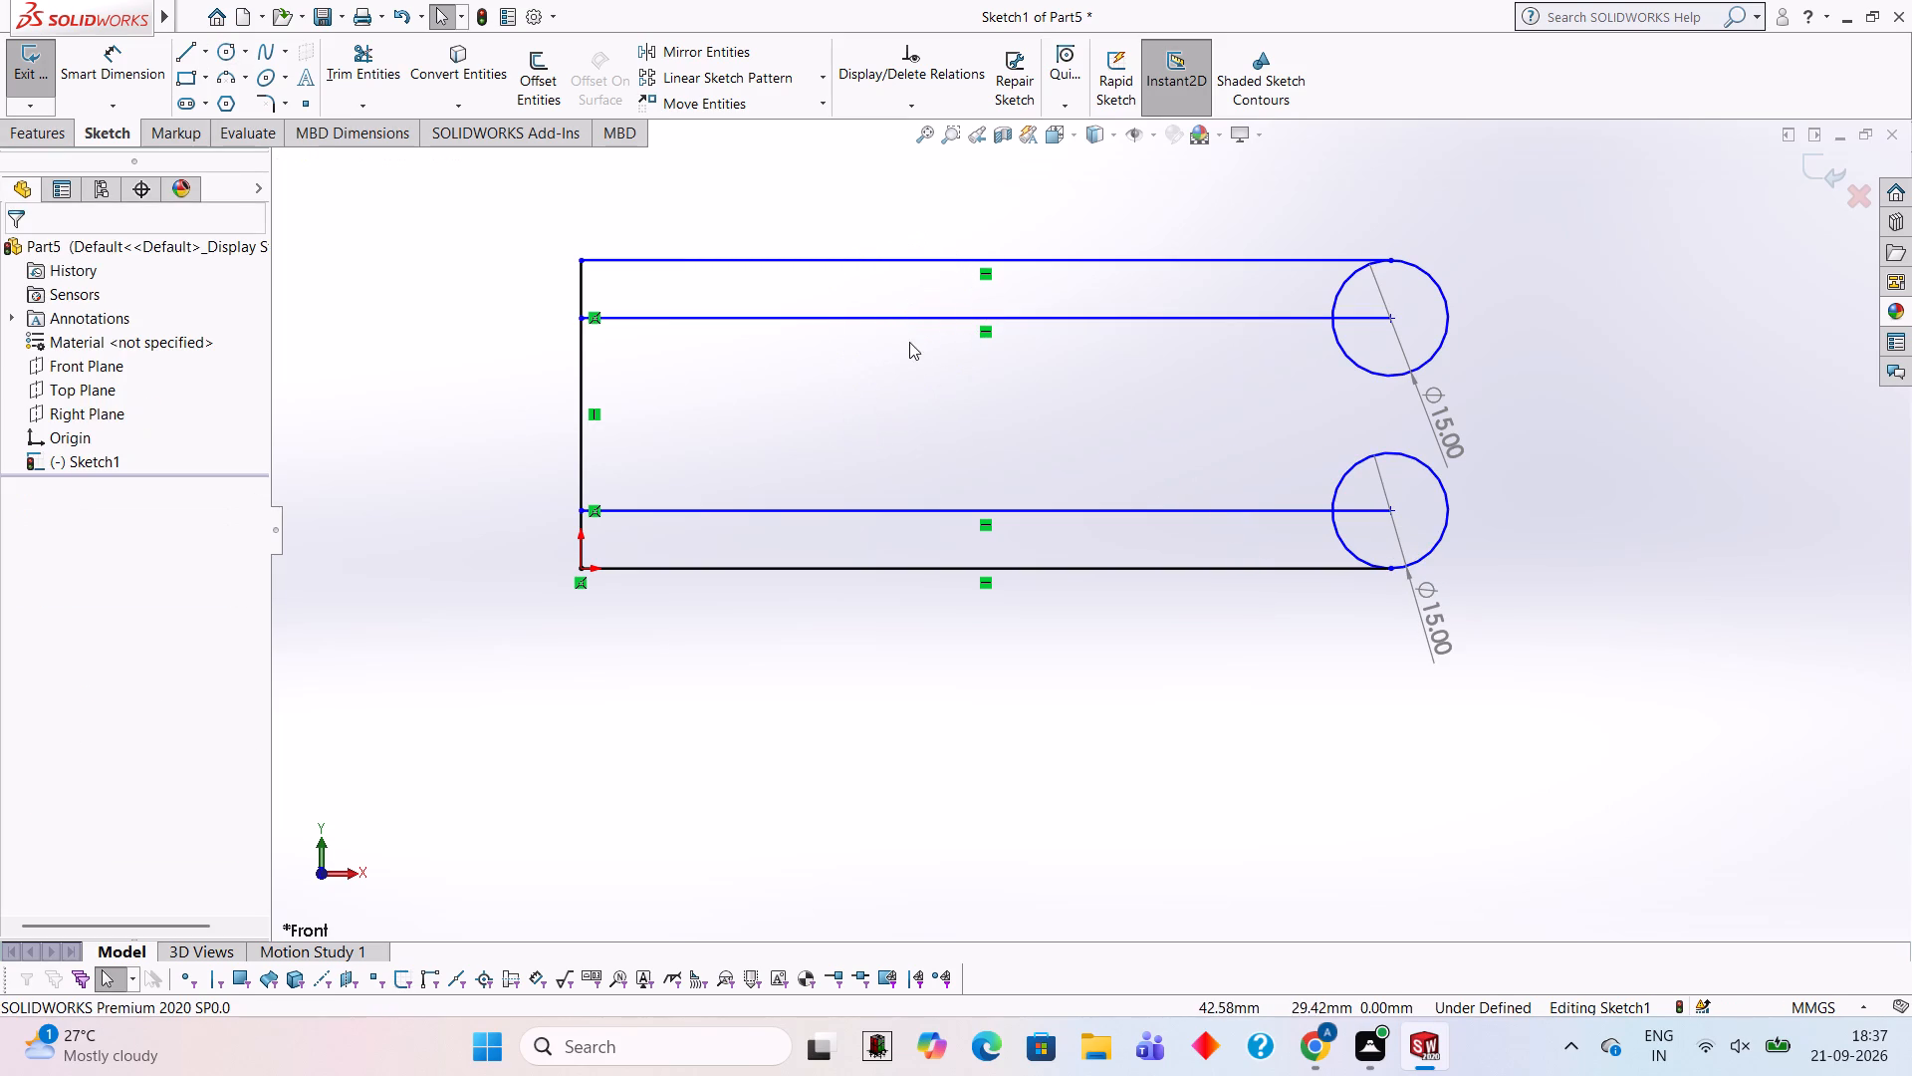
Delete the two inner horizontal lines that run from the vertical line to the circle centres.
left_click(897, 315)
key("Delete")
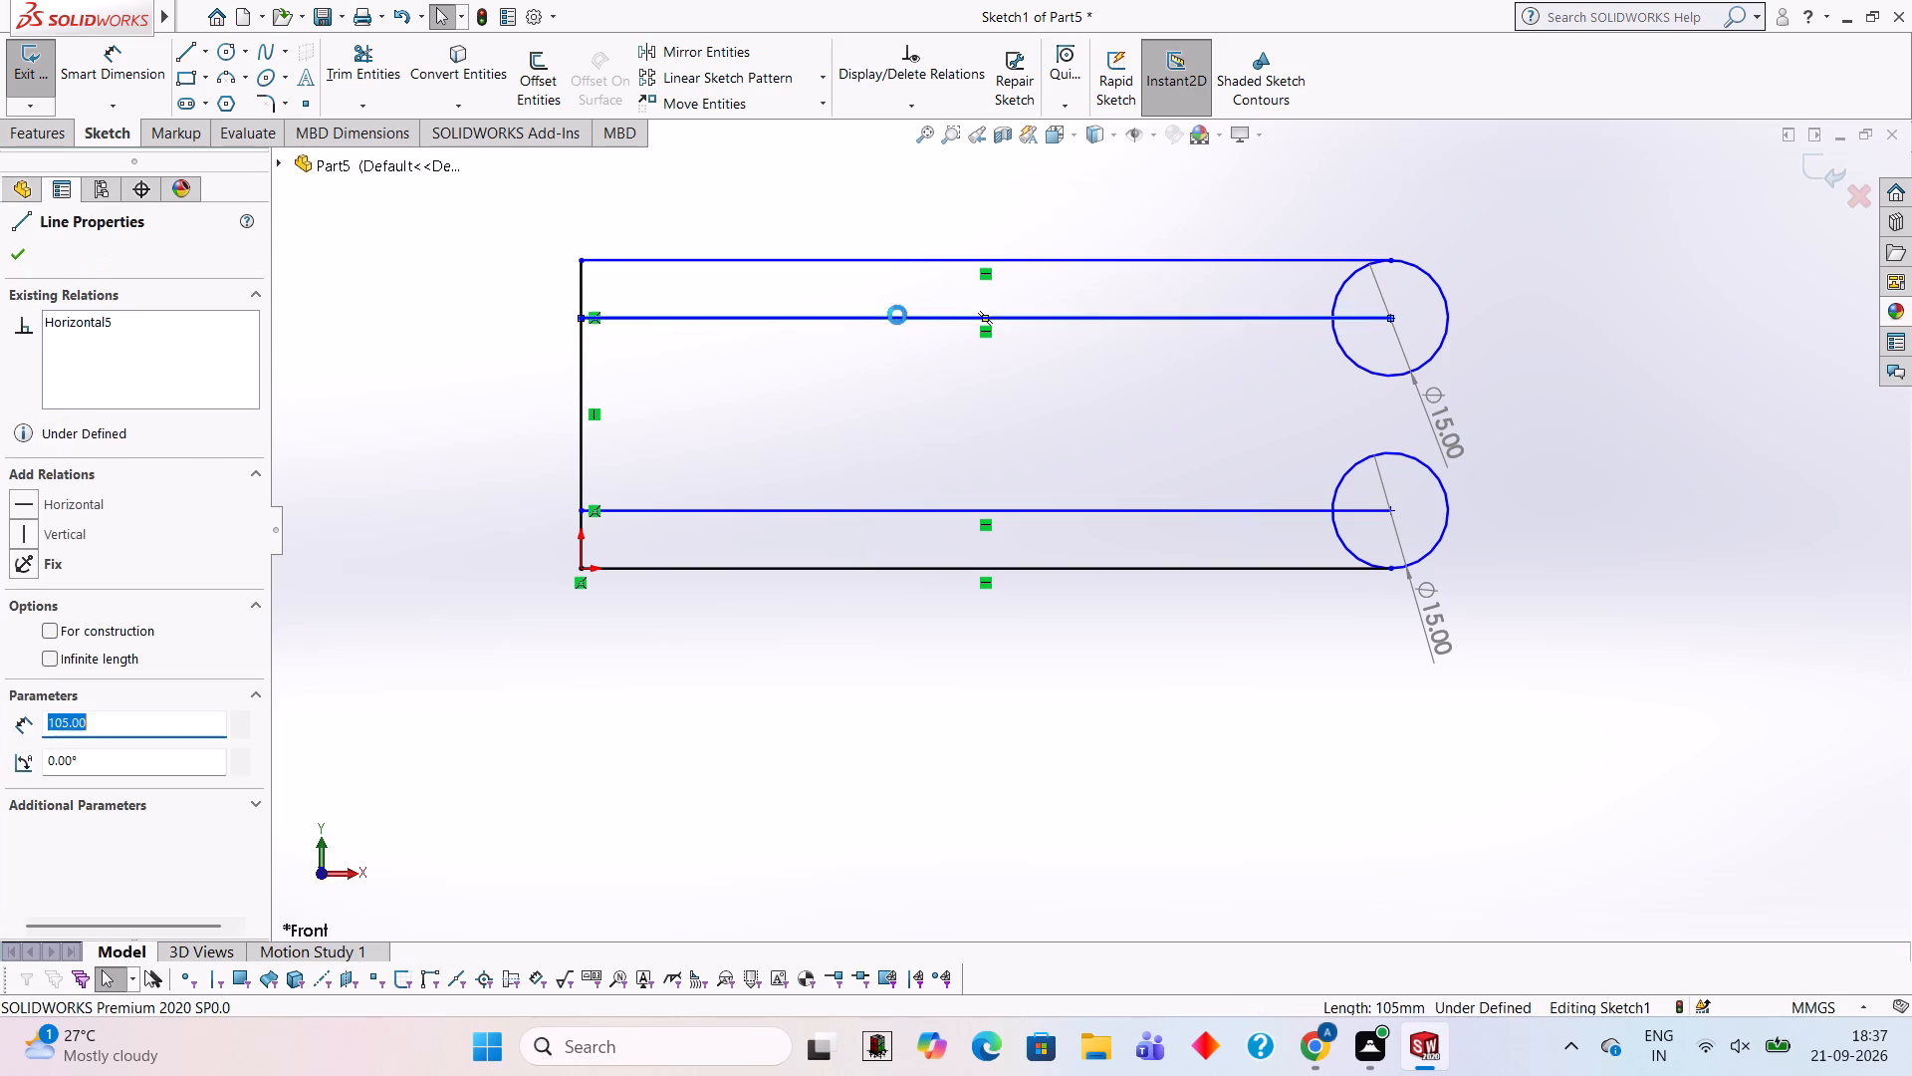
left_click(849, 505)
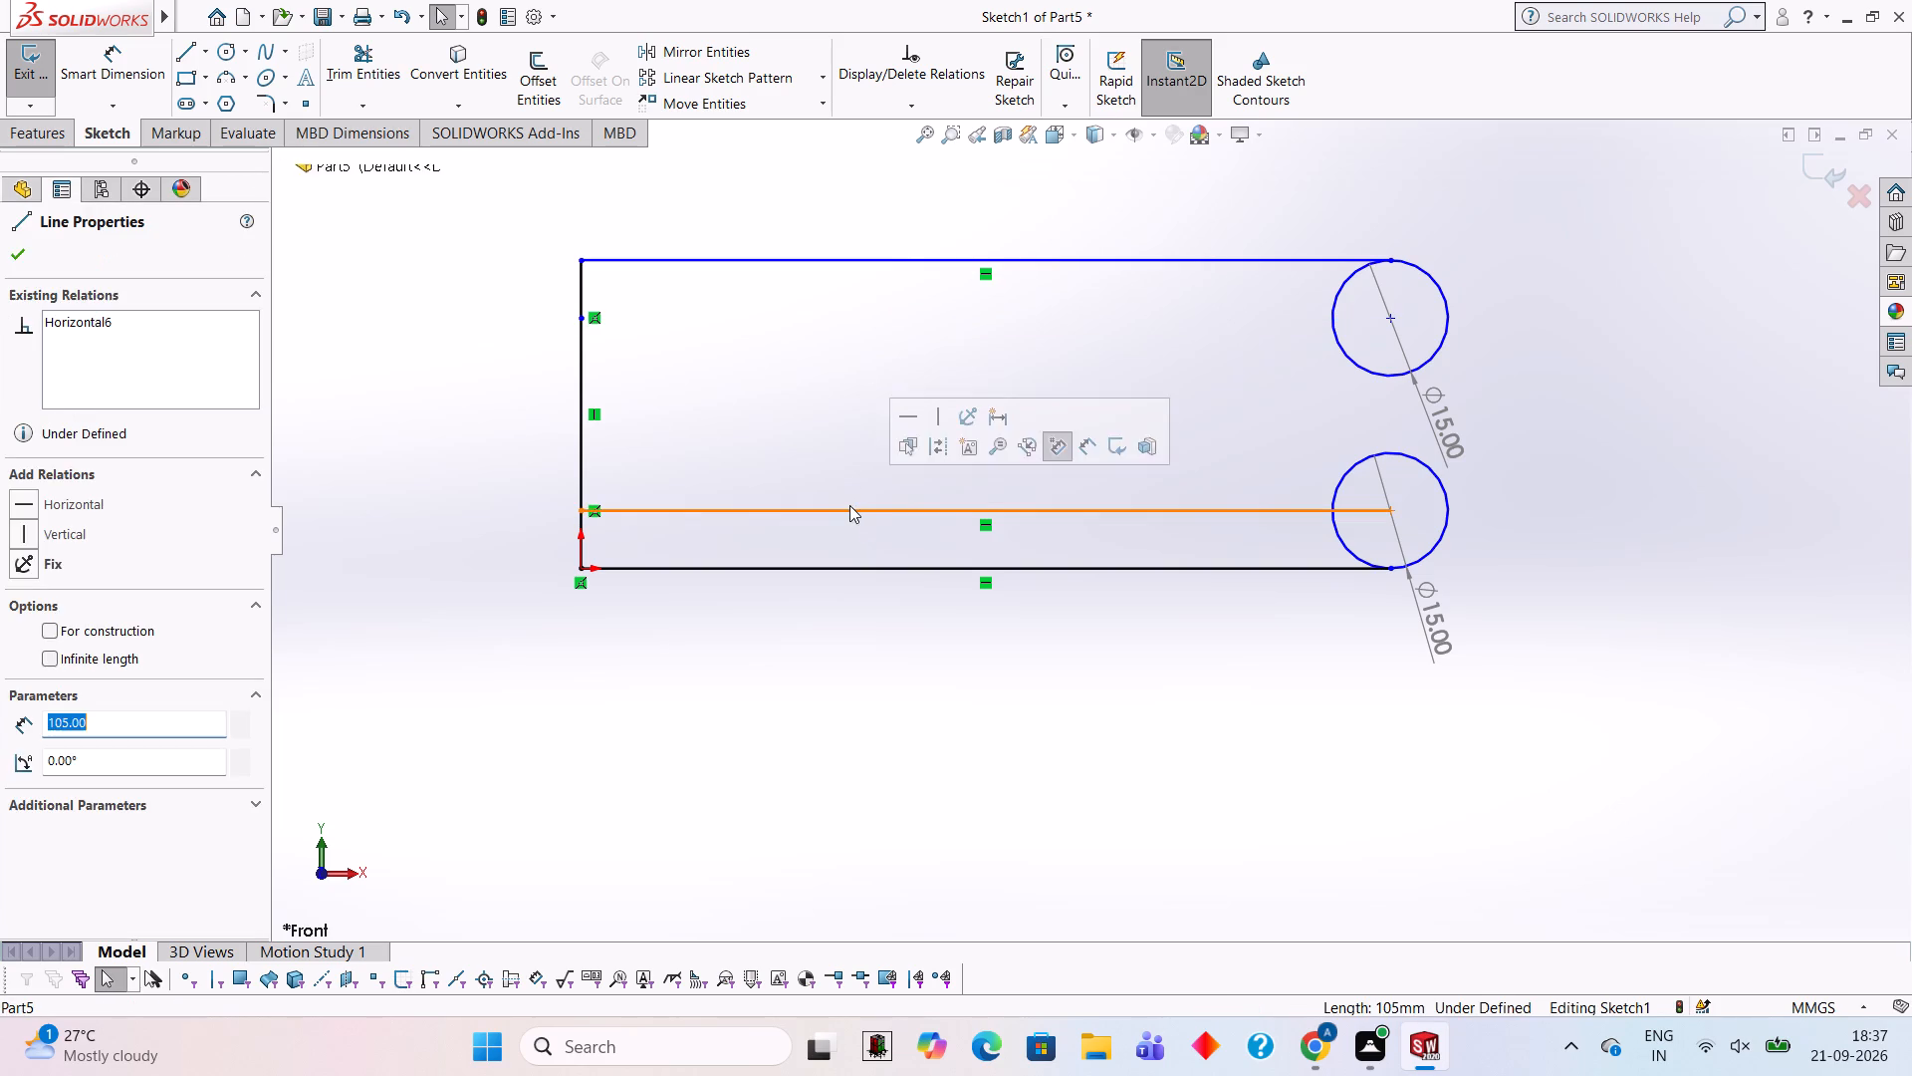
key("Delete")
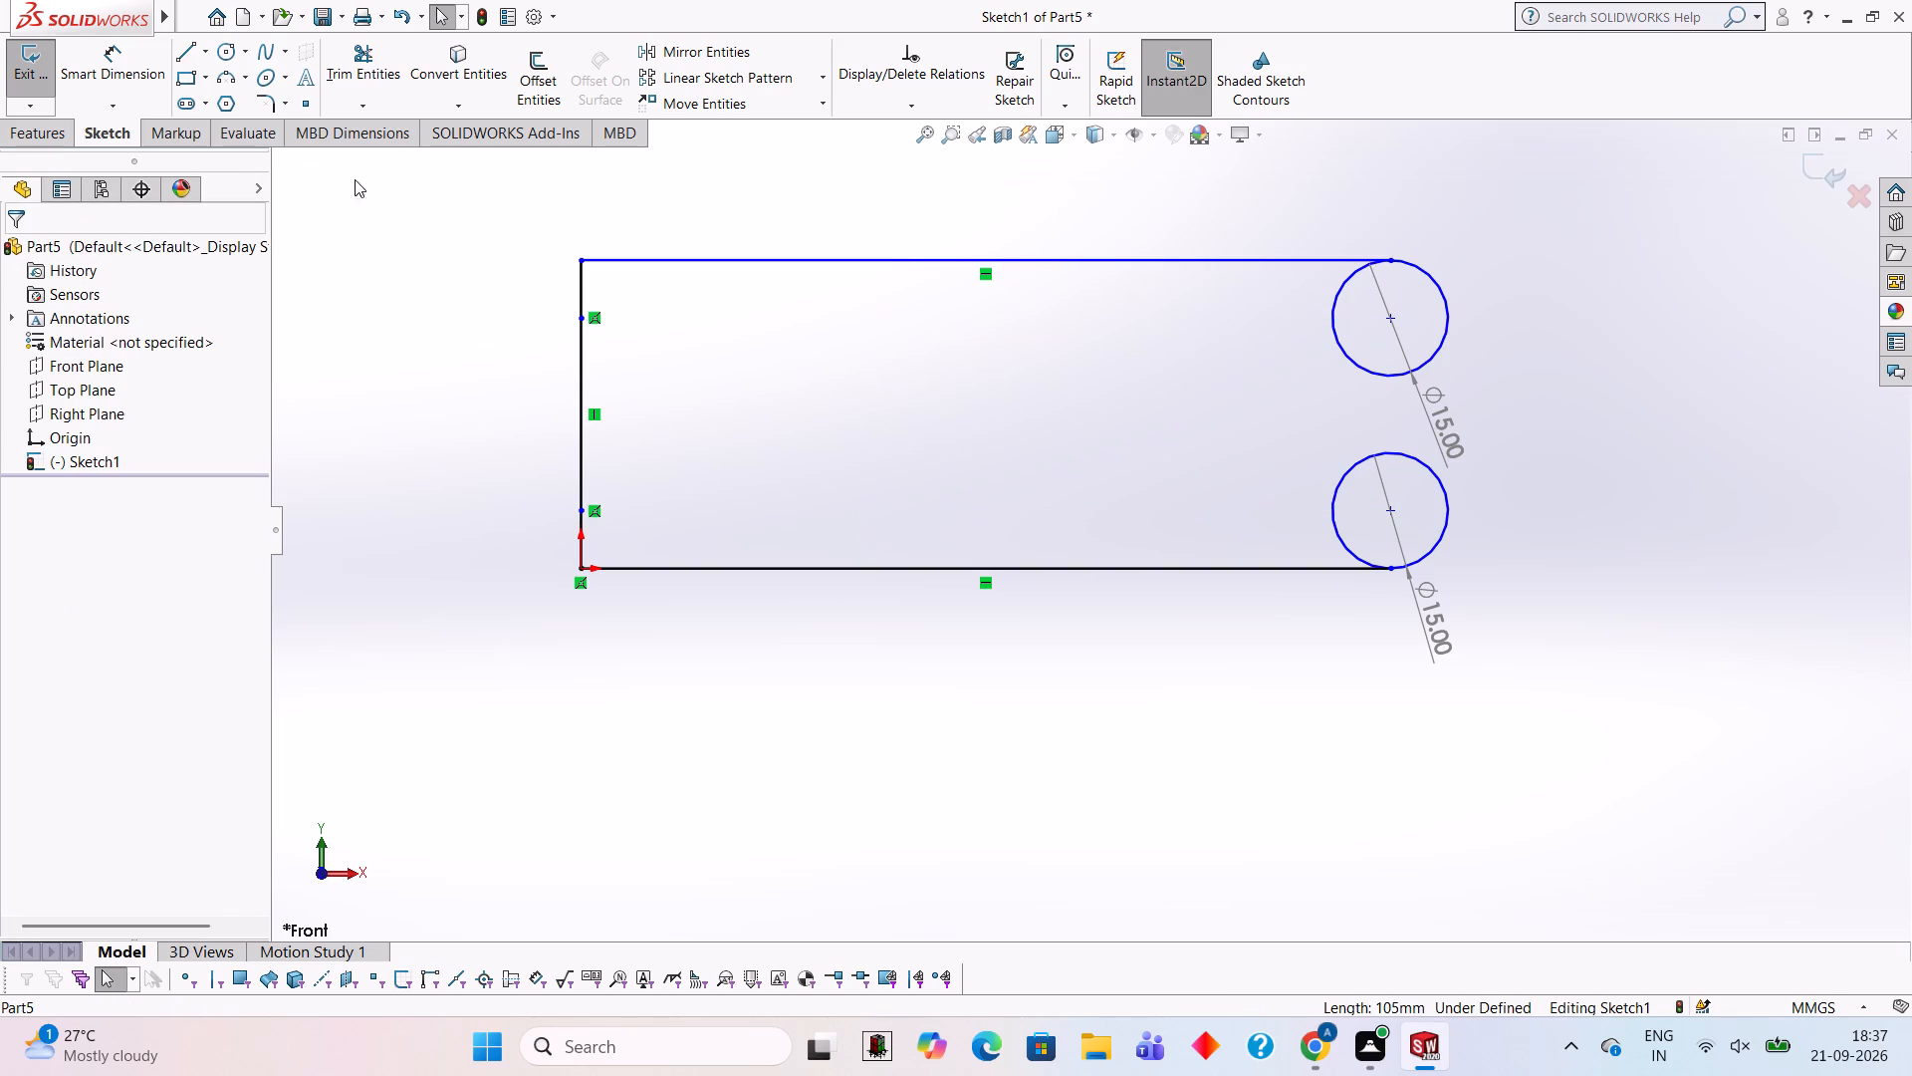
Draw a vertical line joining the outermost points of the two circles, farthest from the origin.
left_click(191, 55)
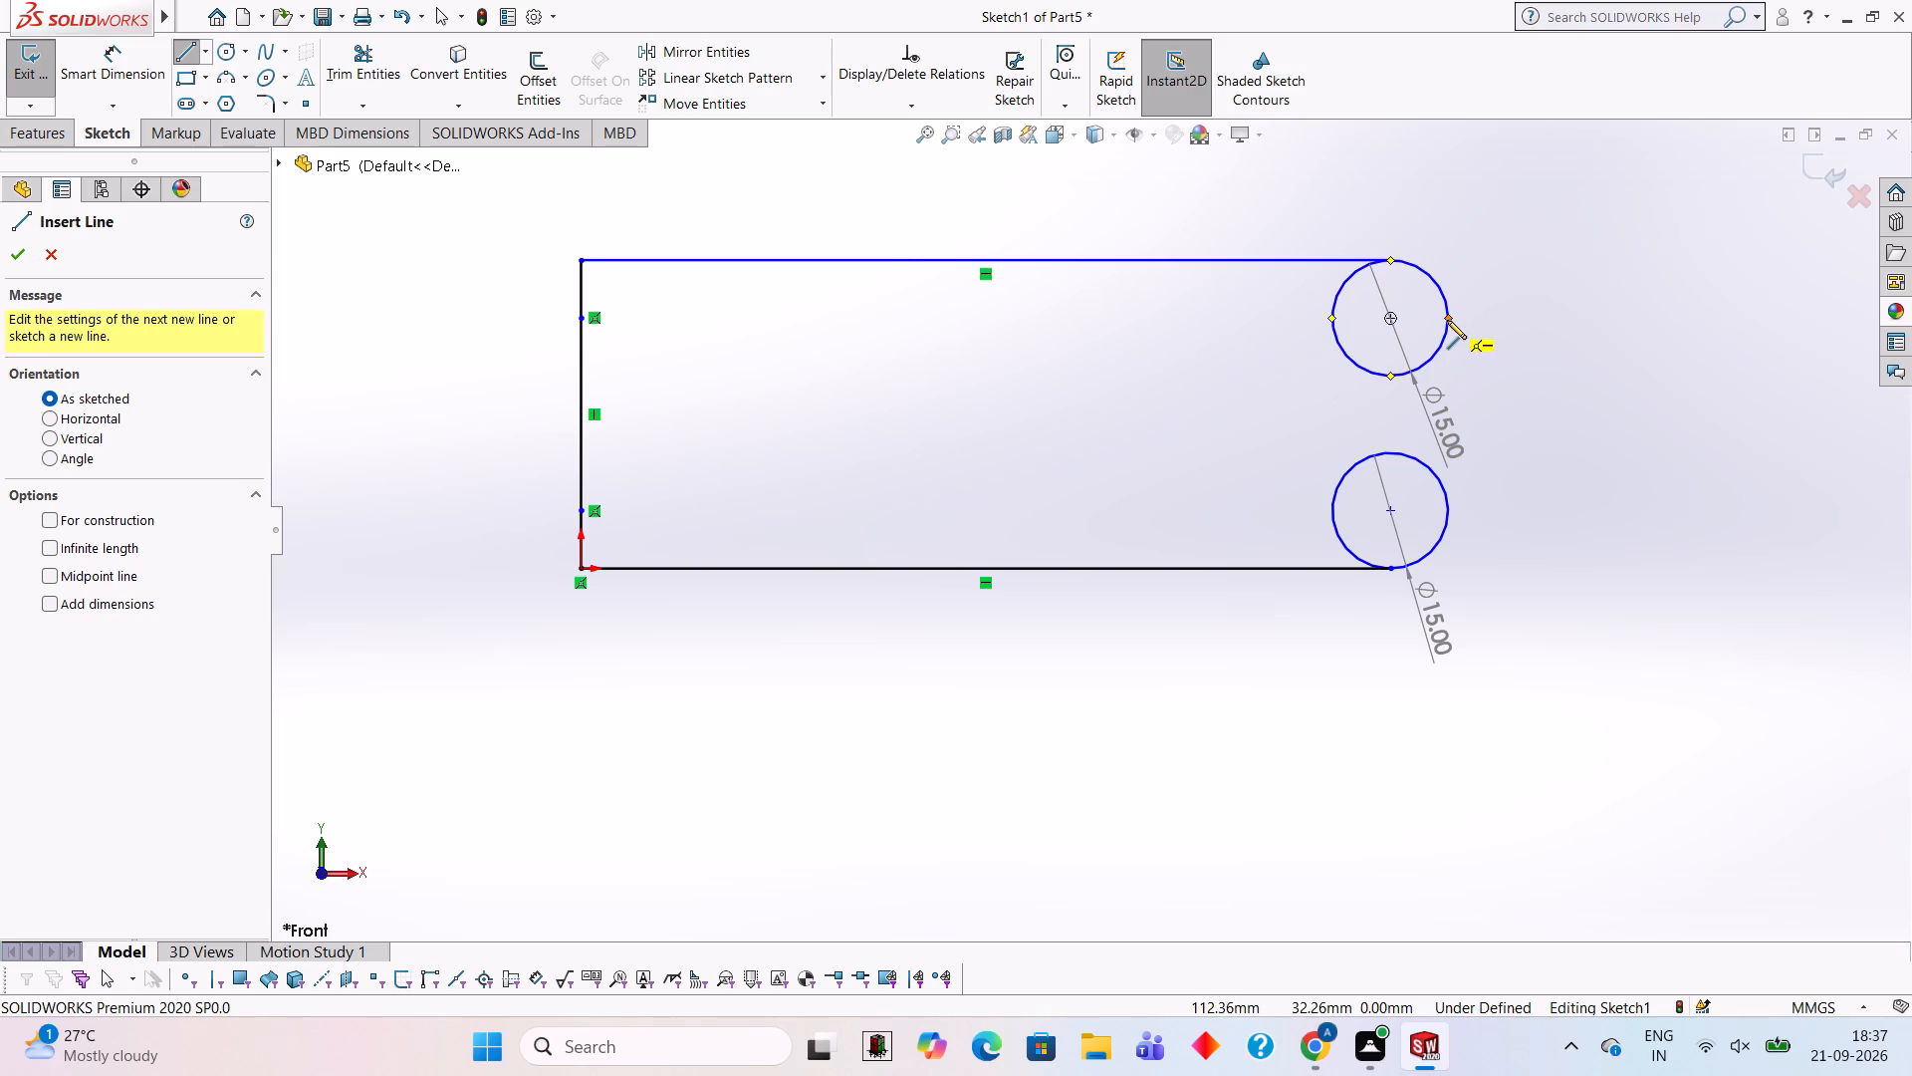
left_click(1447, 320)
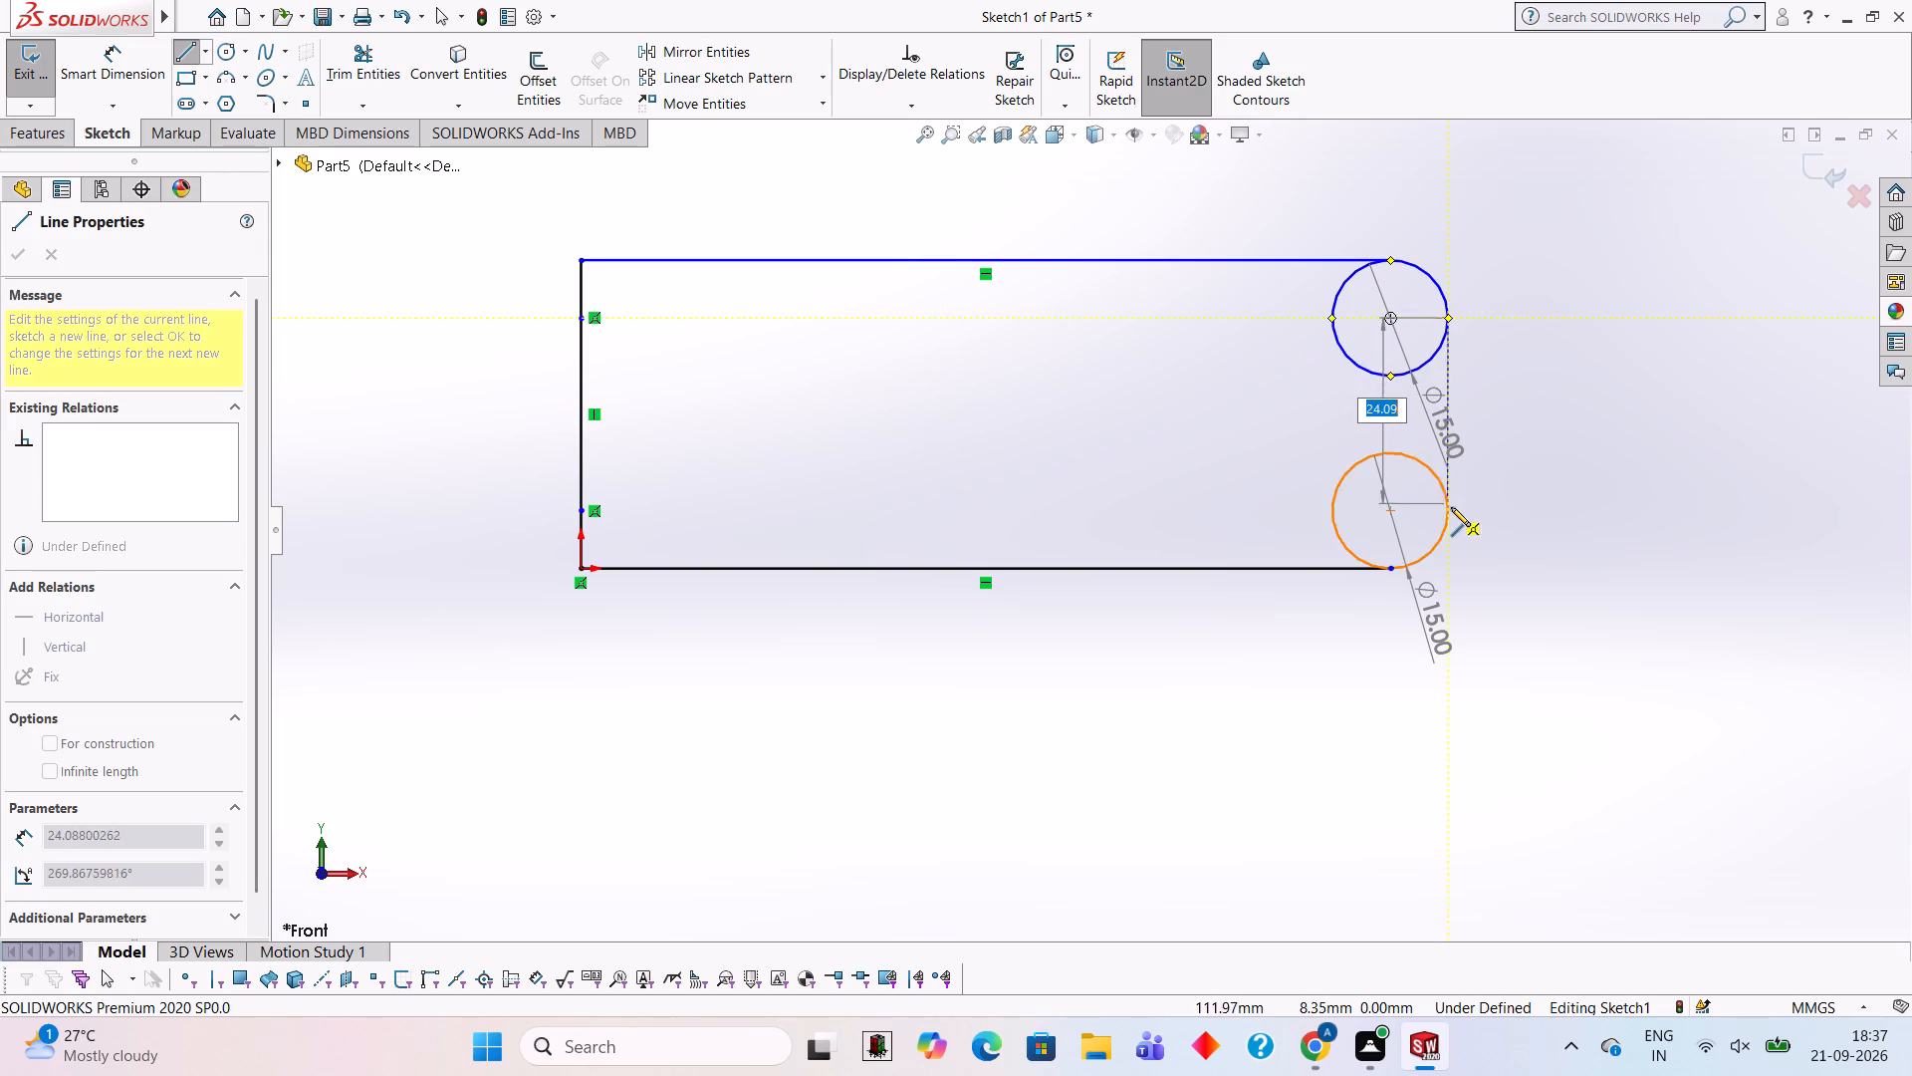
left_click(1447, 510)
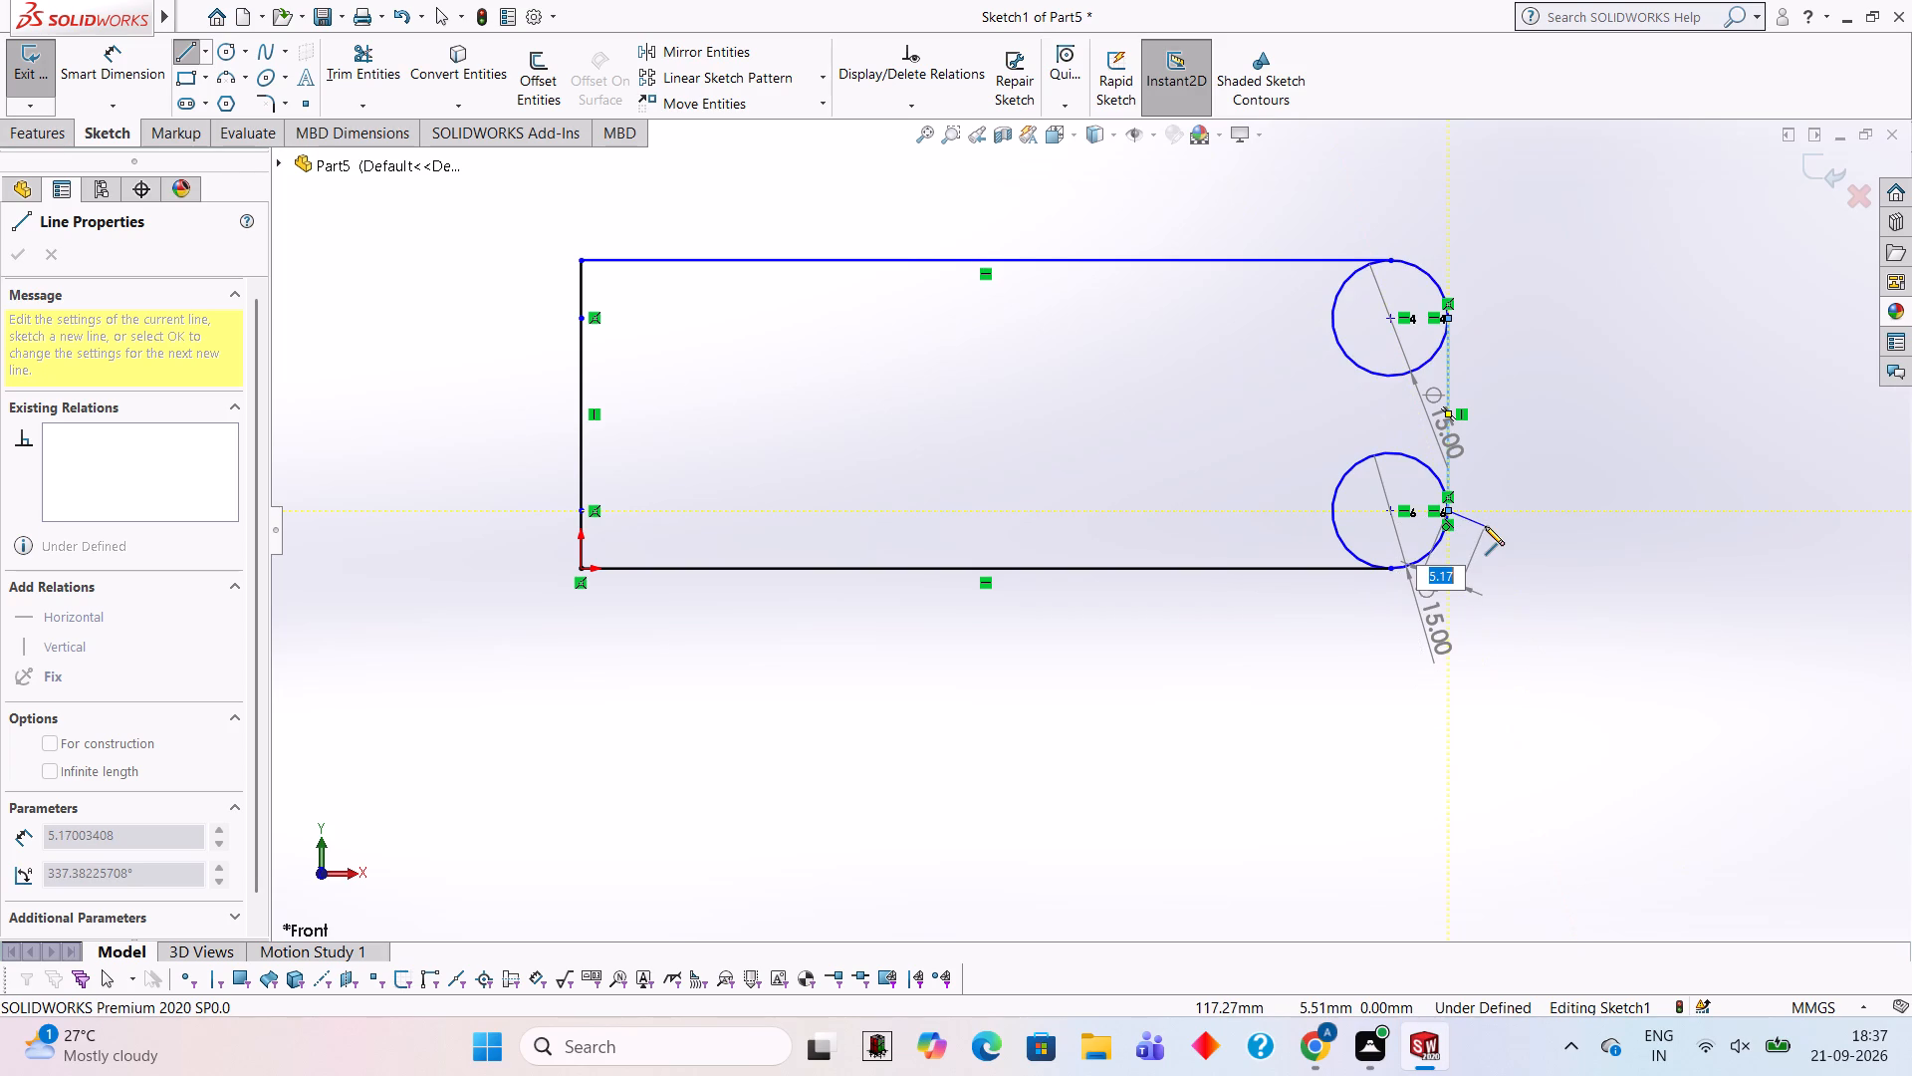
key("Escape")
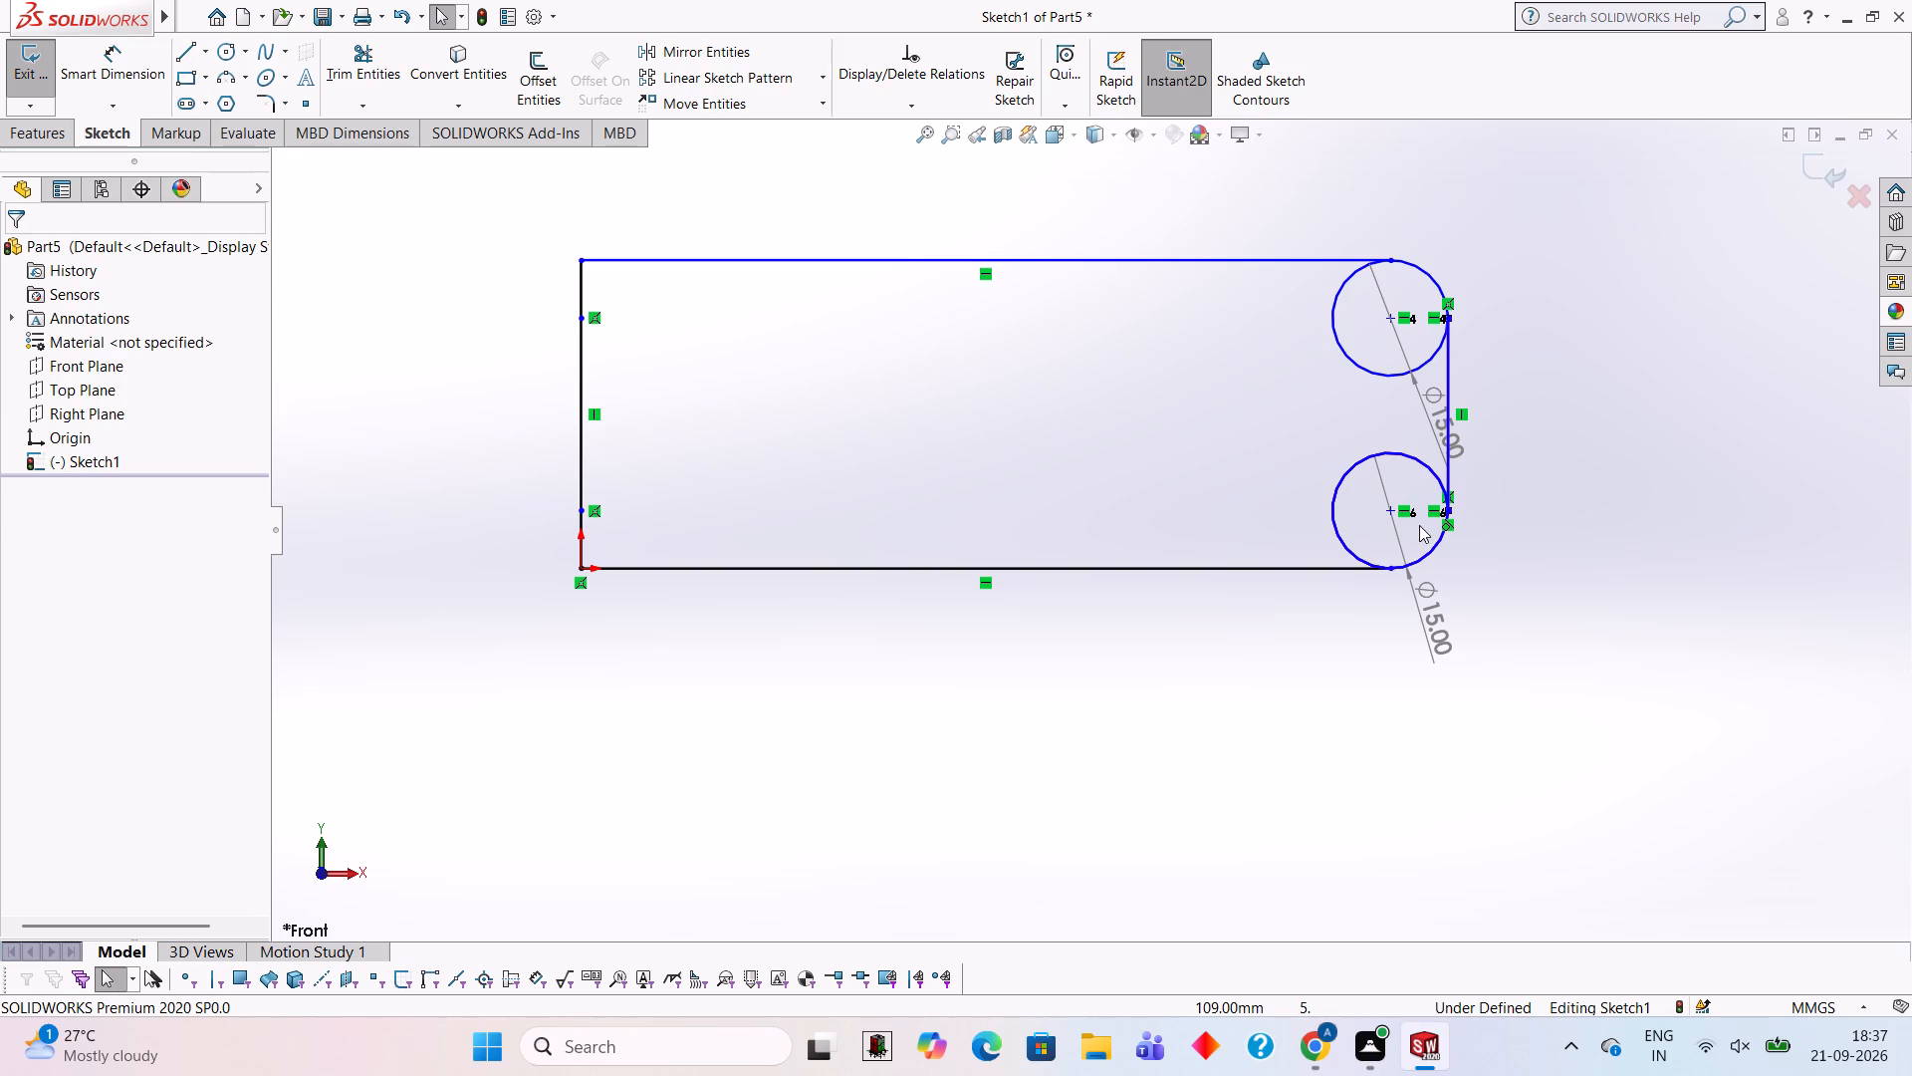
Trim the inner portions of both circles, leaving only the rounded corner arcs of the outline.
left_click(373, 62)
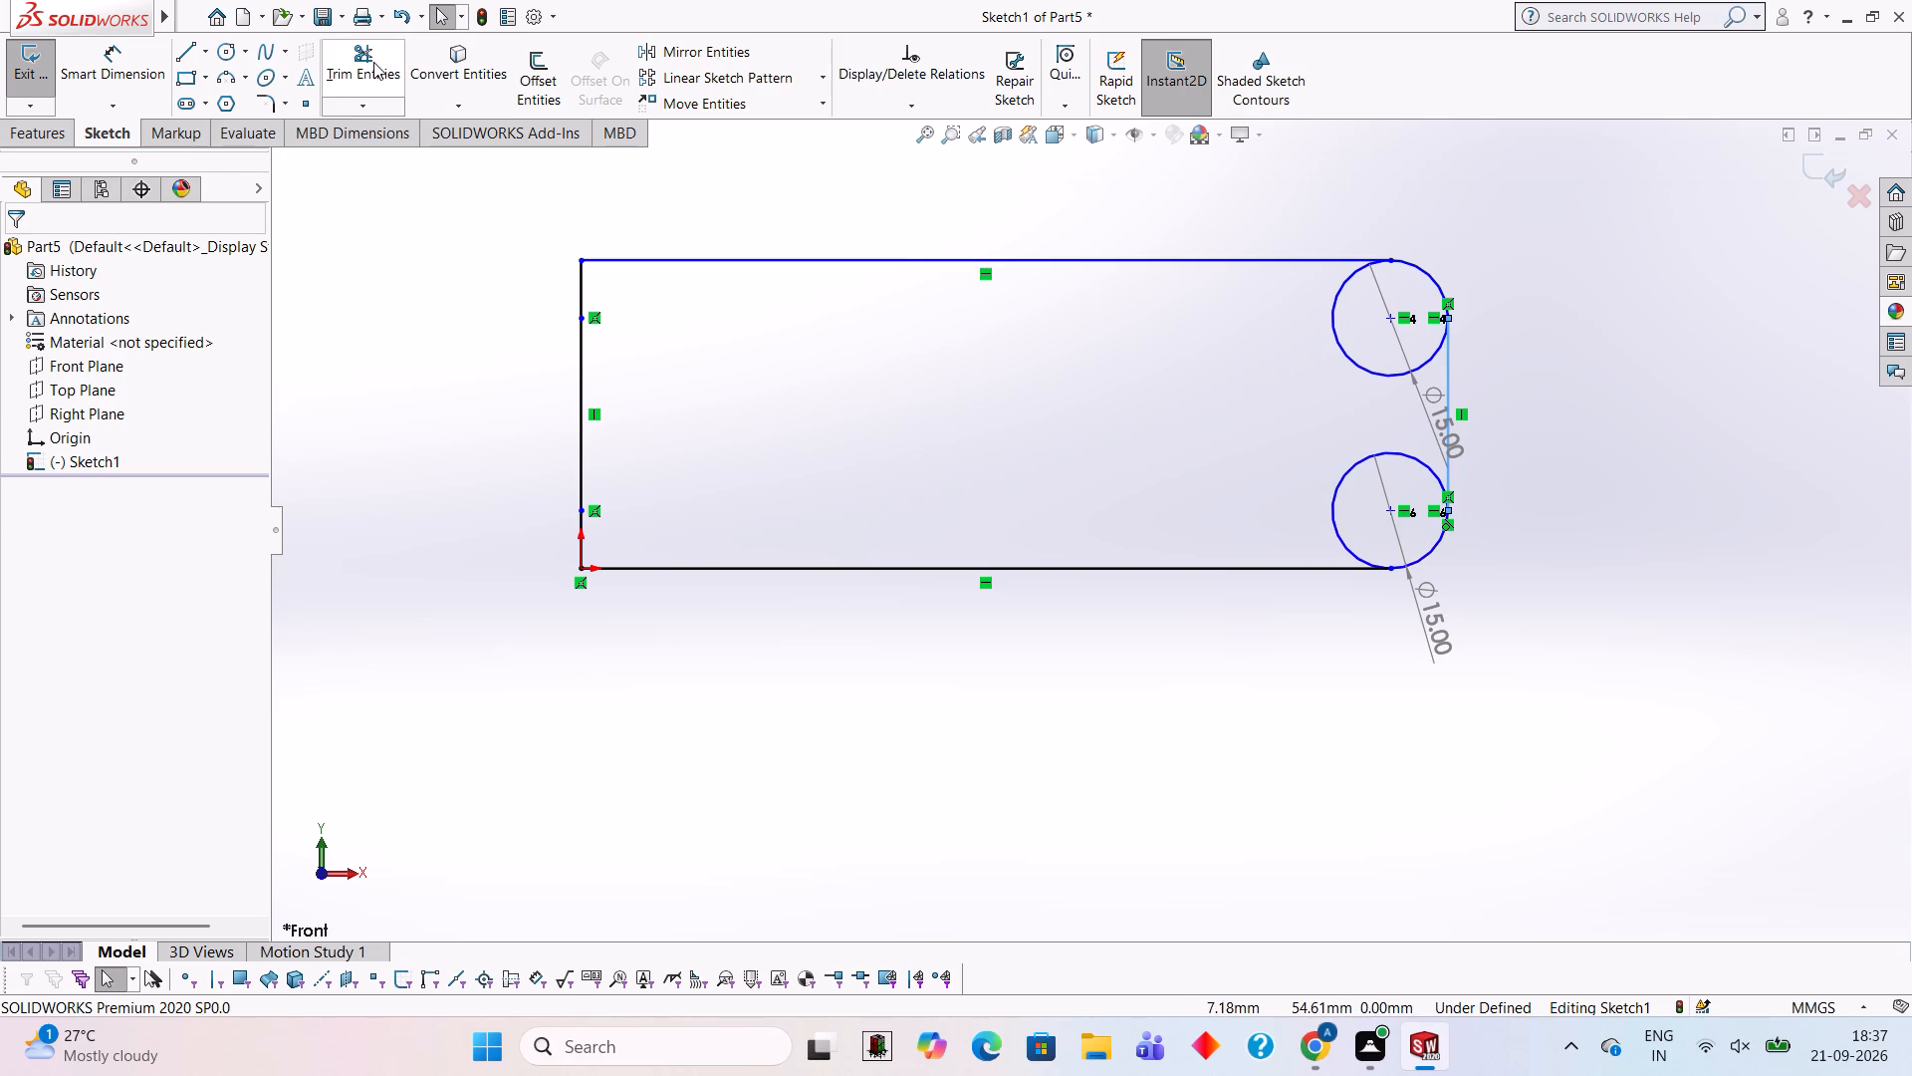
left_click(1348, 364)
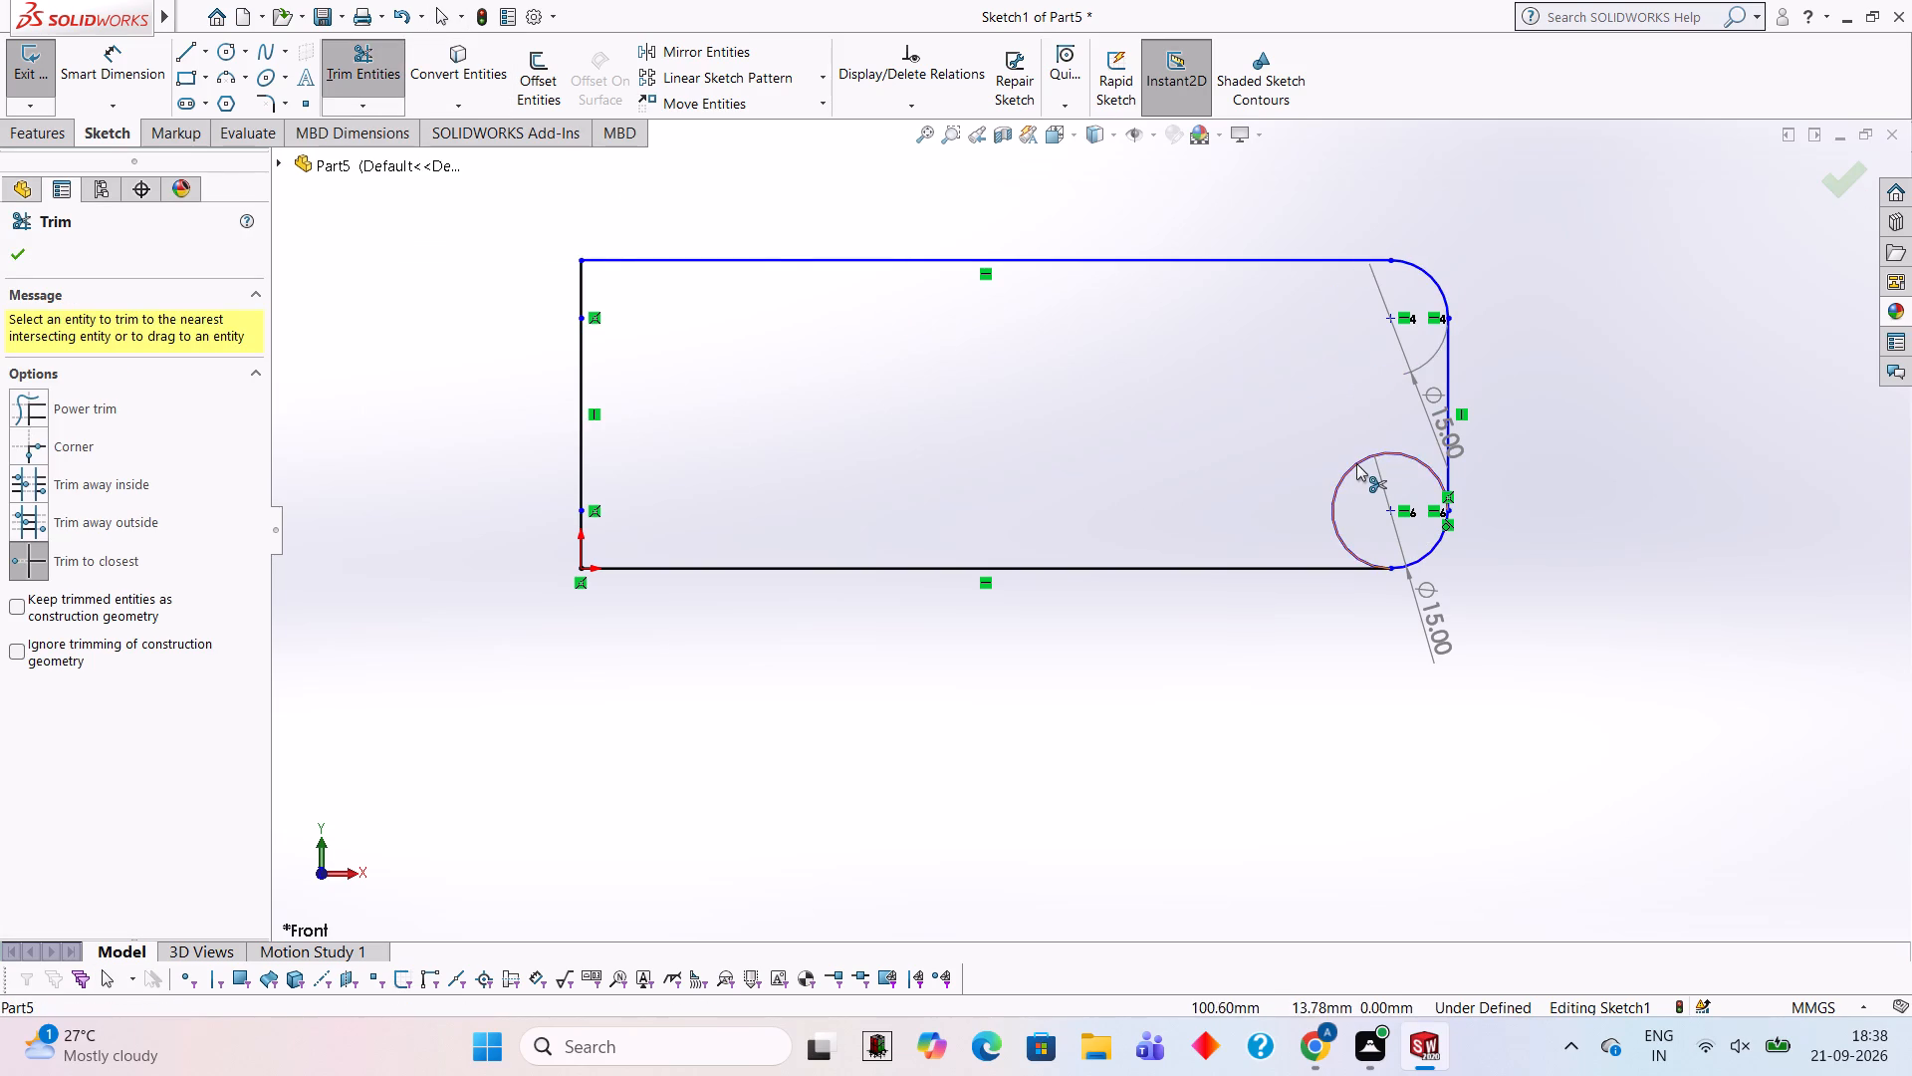
left_click(1356, 463)
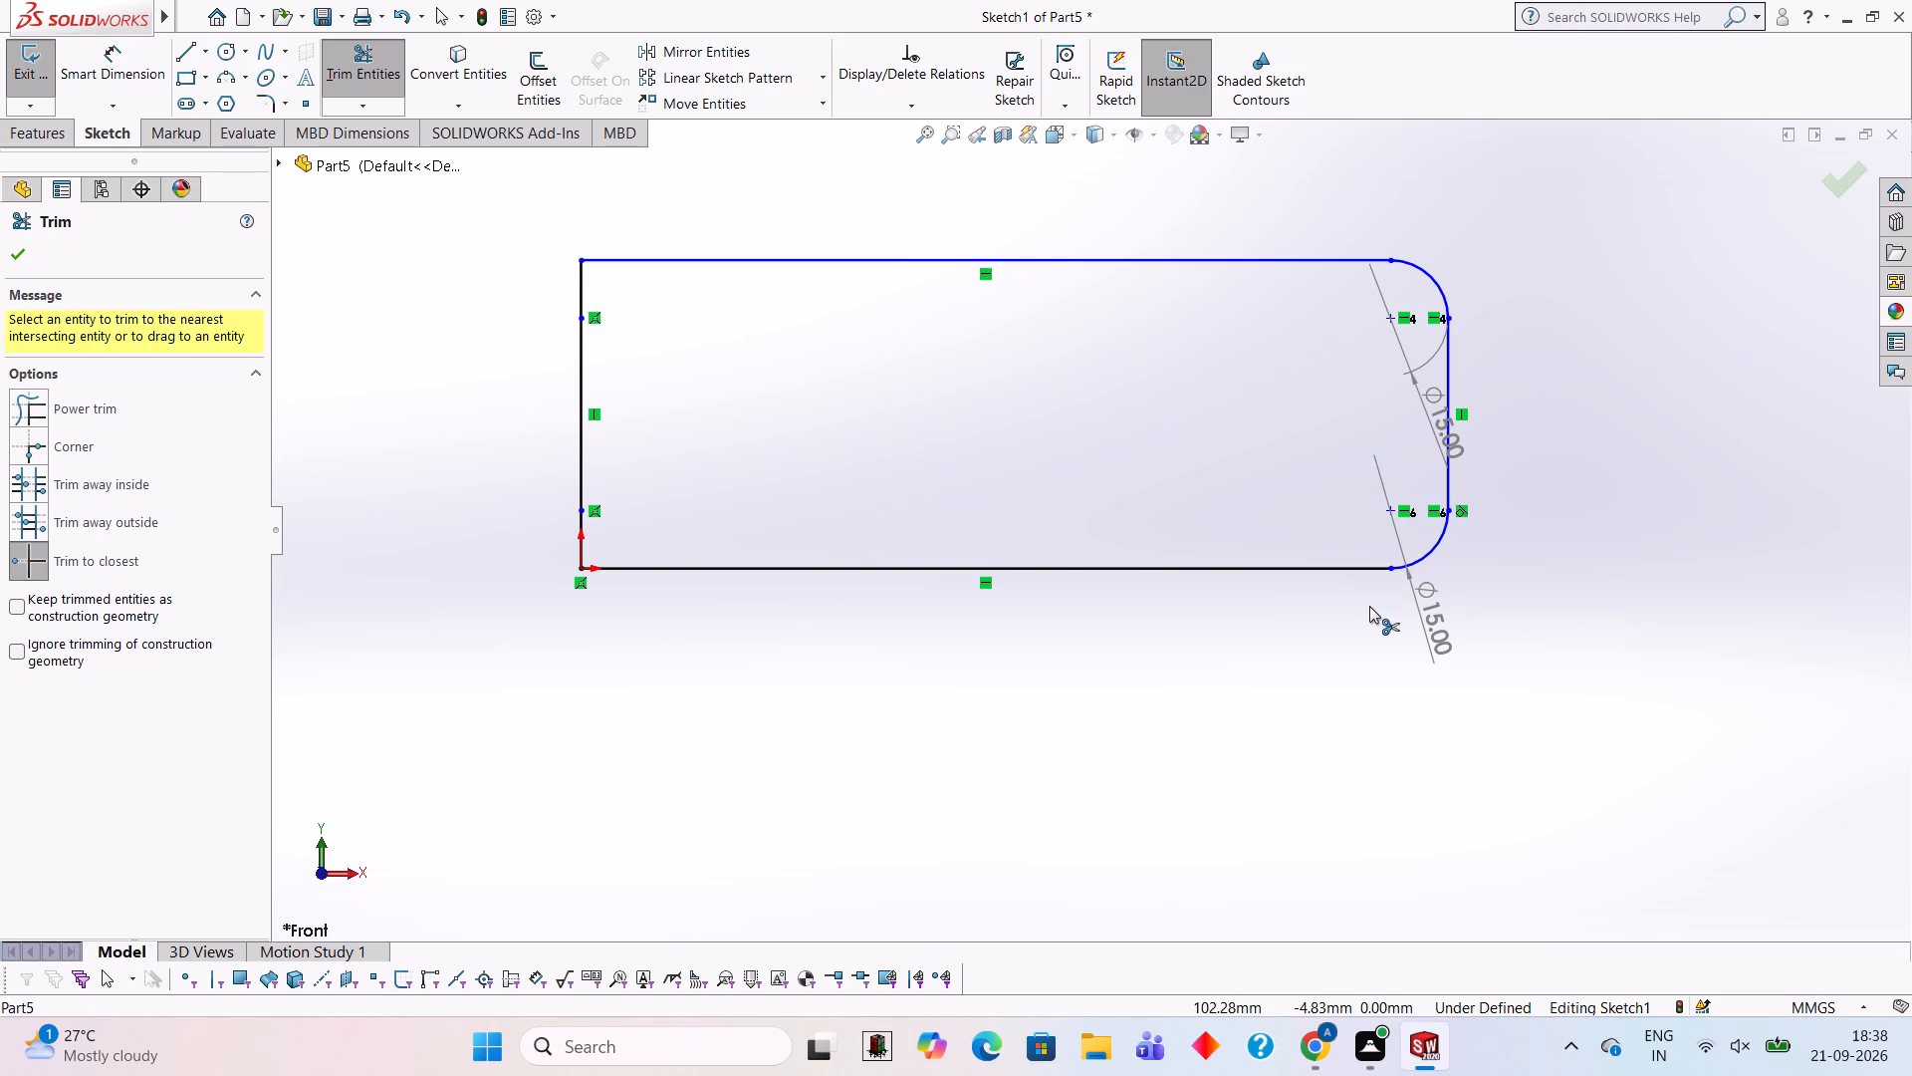
left_click(1483, 467)
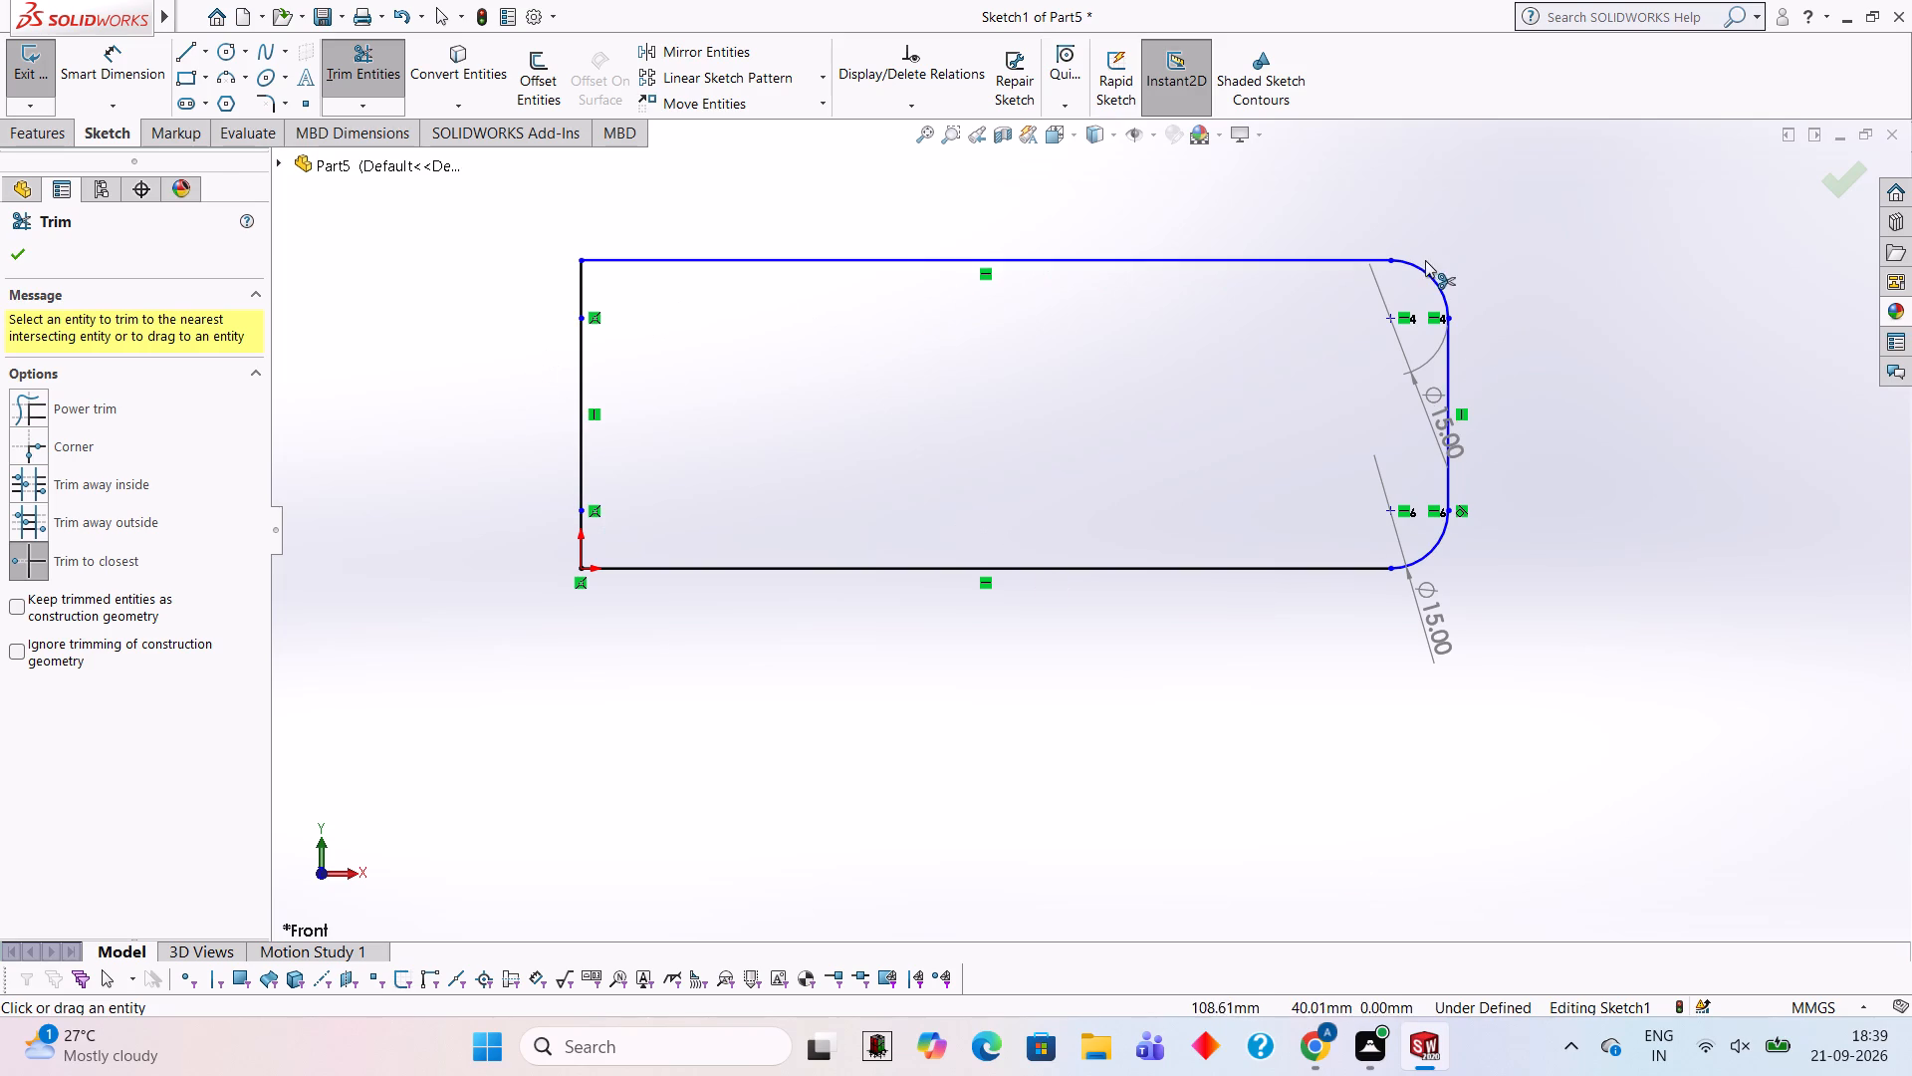
left_click(1446, 229)
Trim away all the vertical line segments between the origin and the start of the top line.
middle_click_drag(1558, 318, 1486, 556)
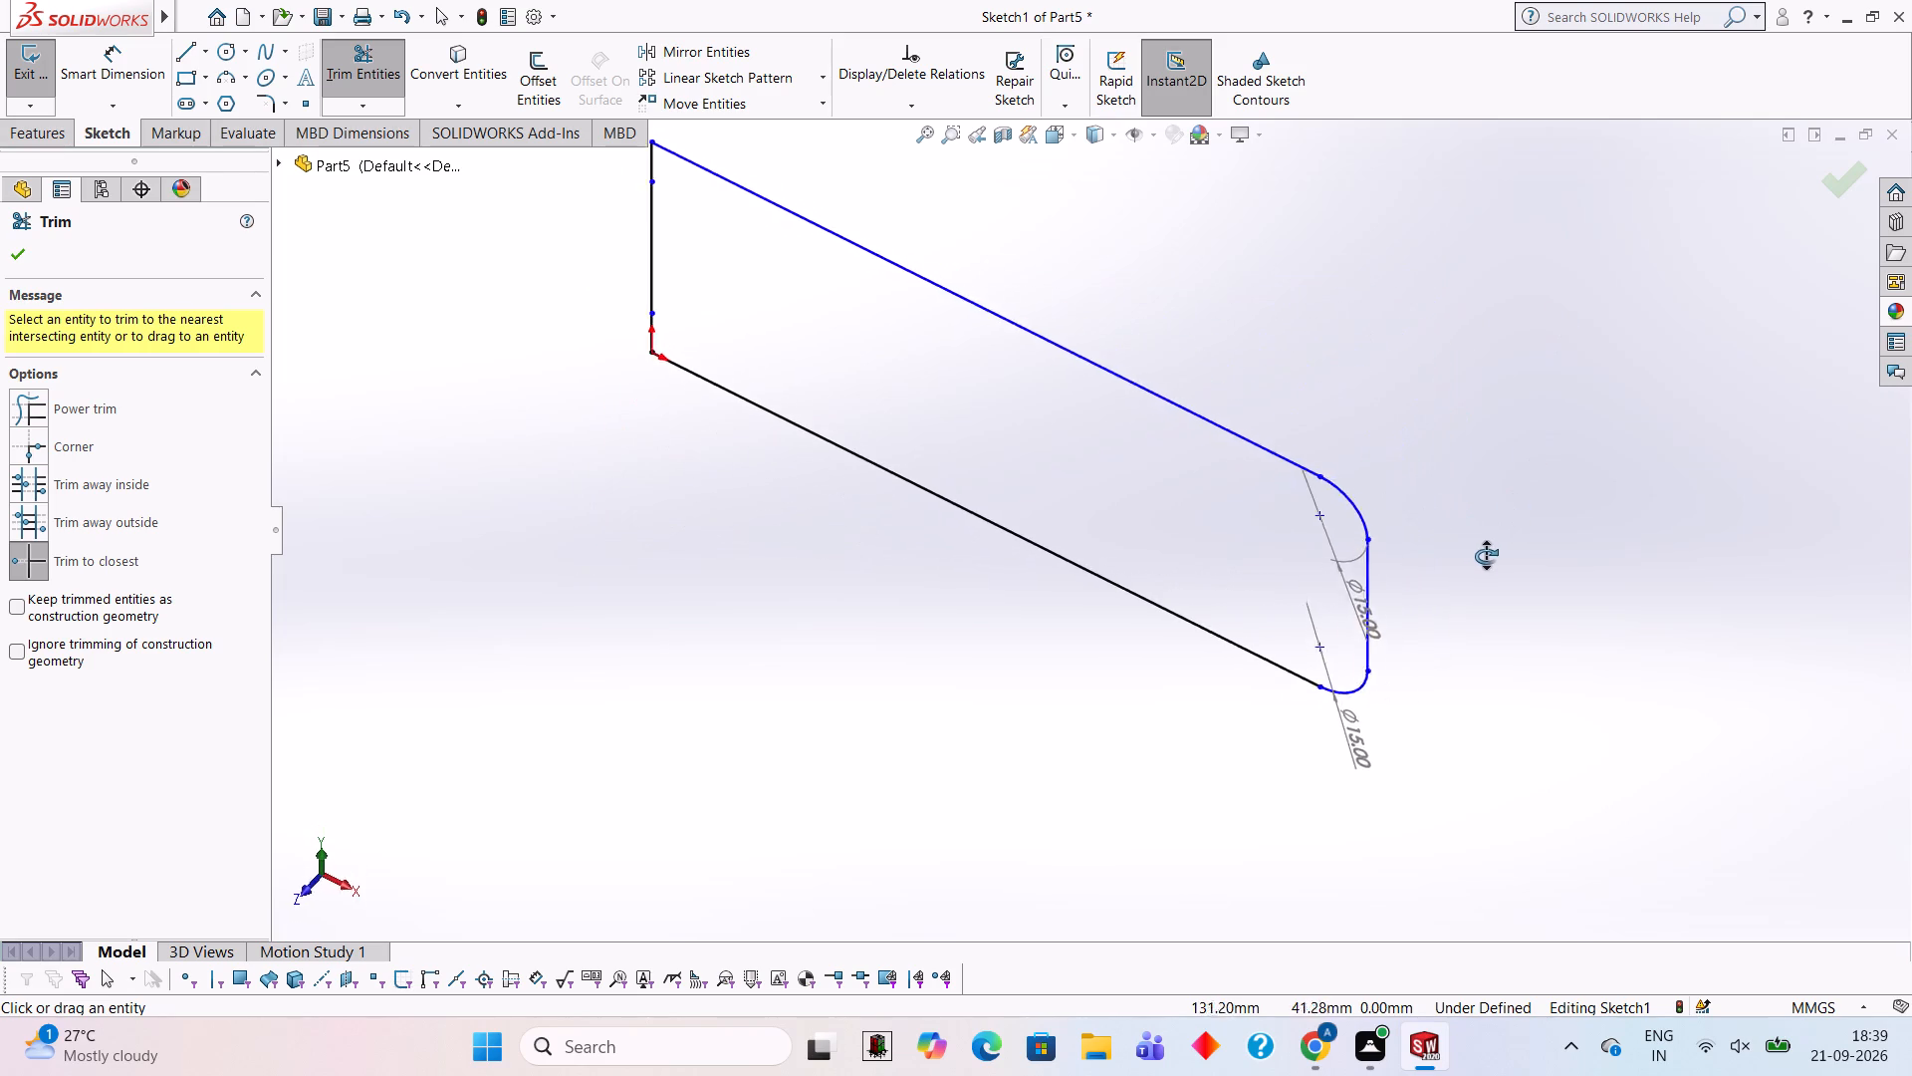
middle_click_drag(1486, 556, 1553, 437)
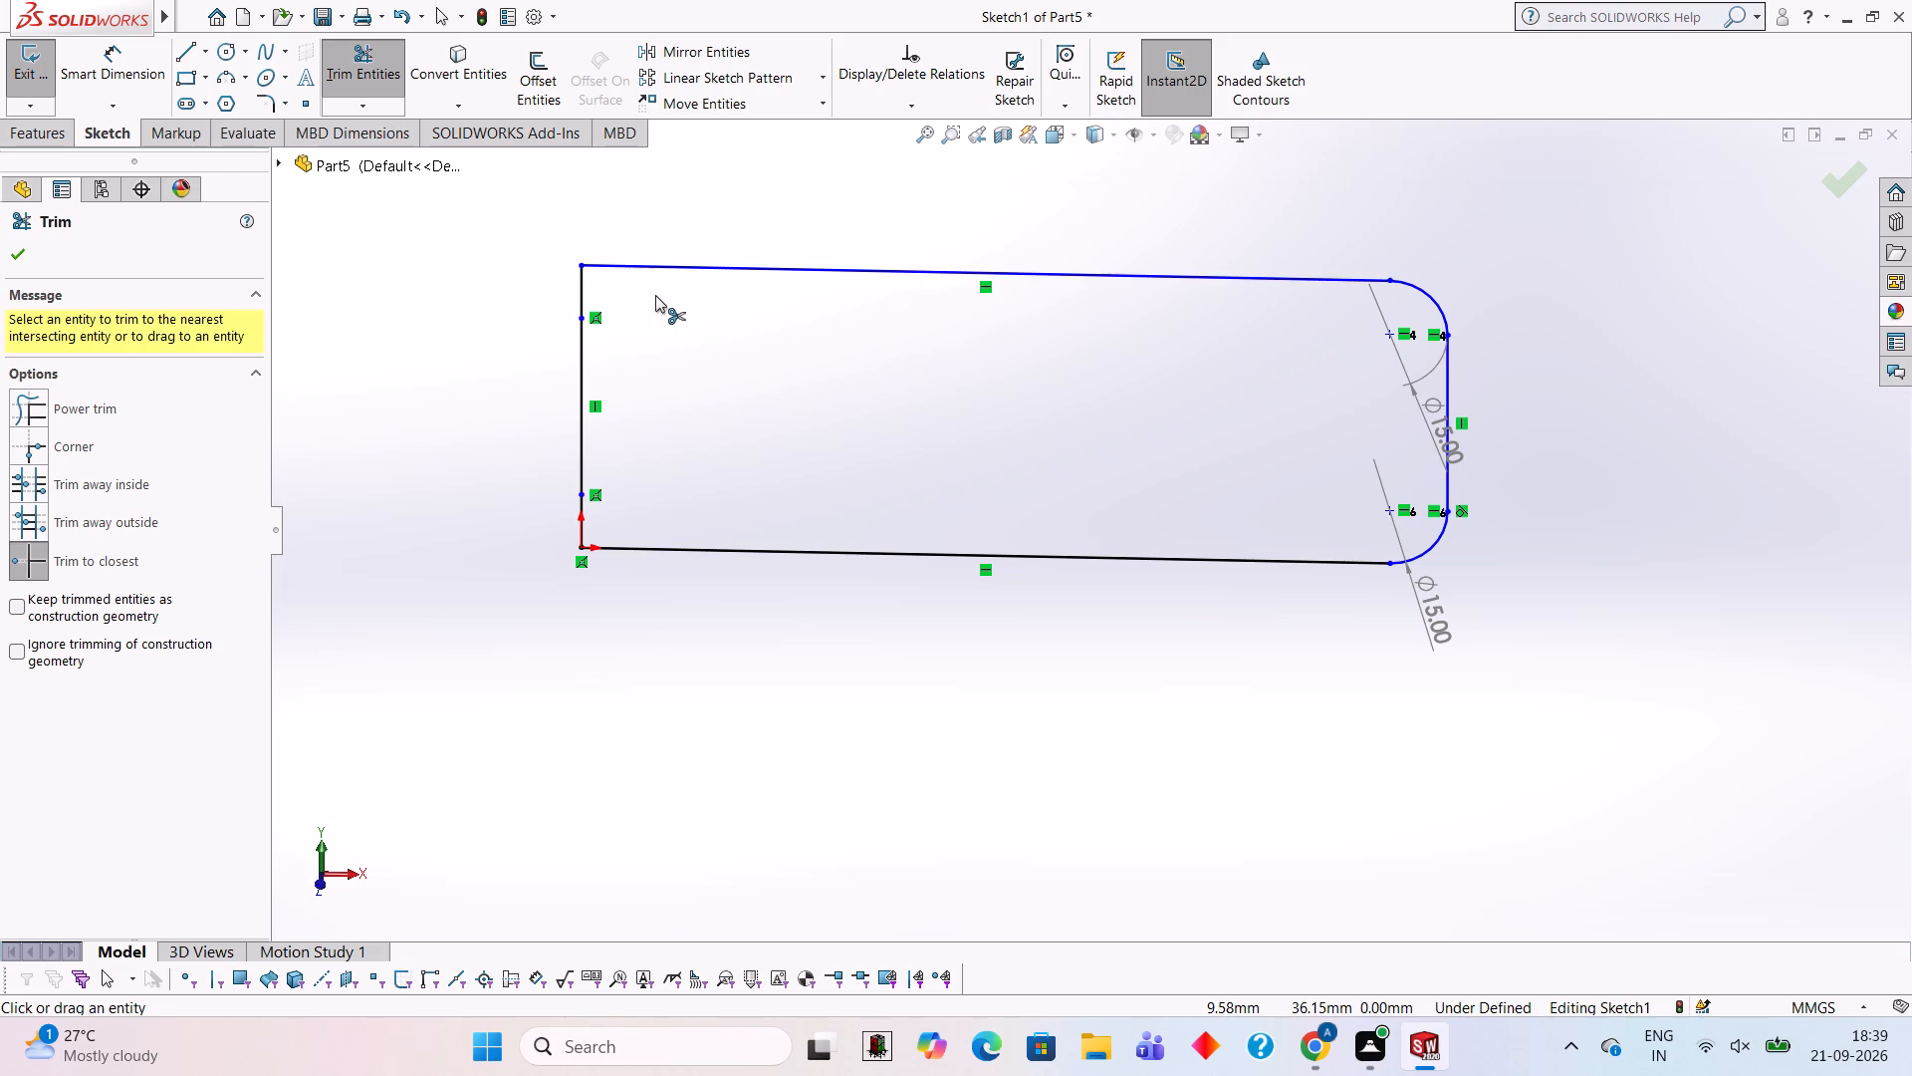
left_click(578, 292)
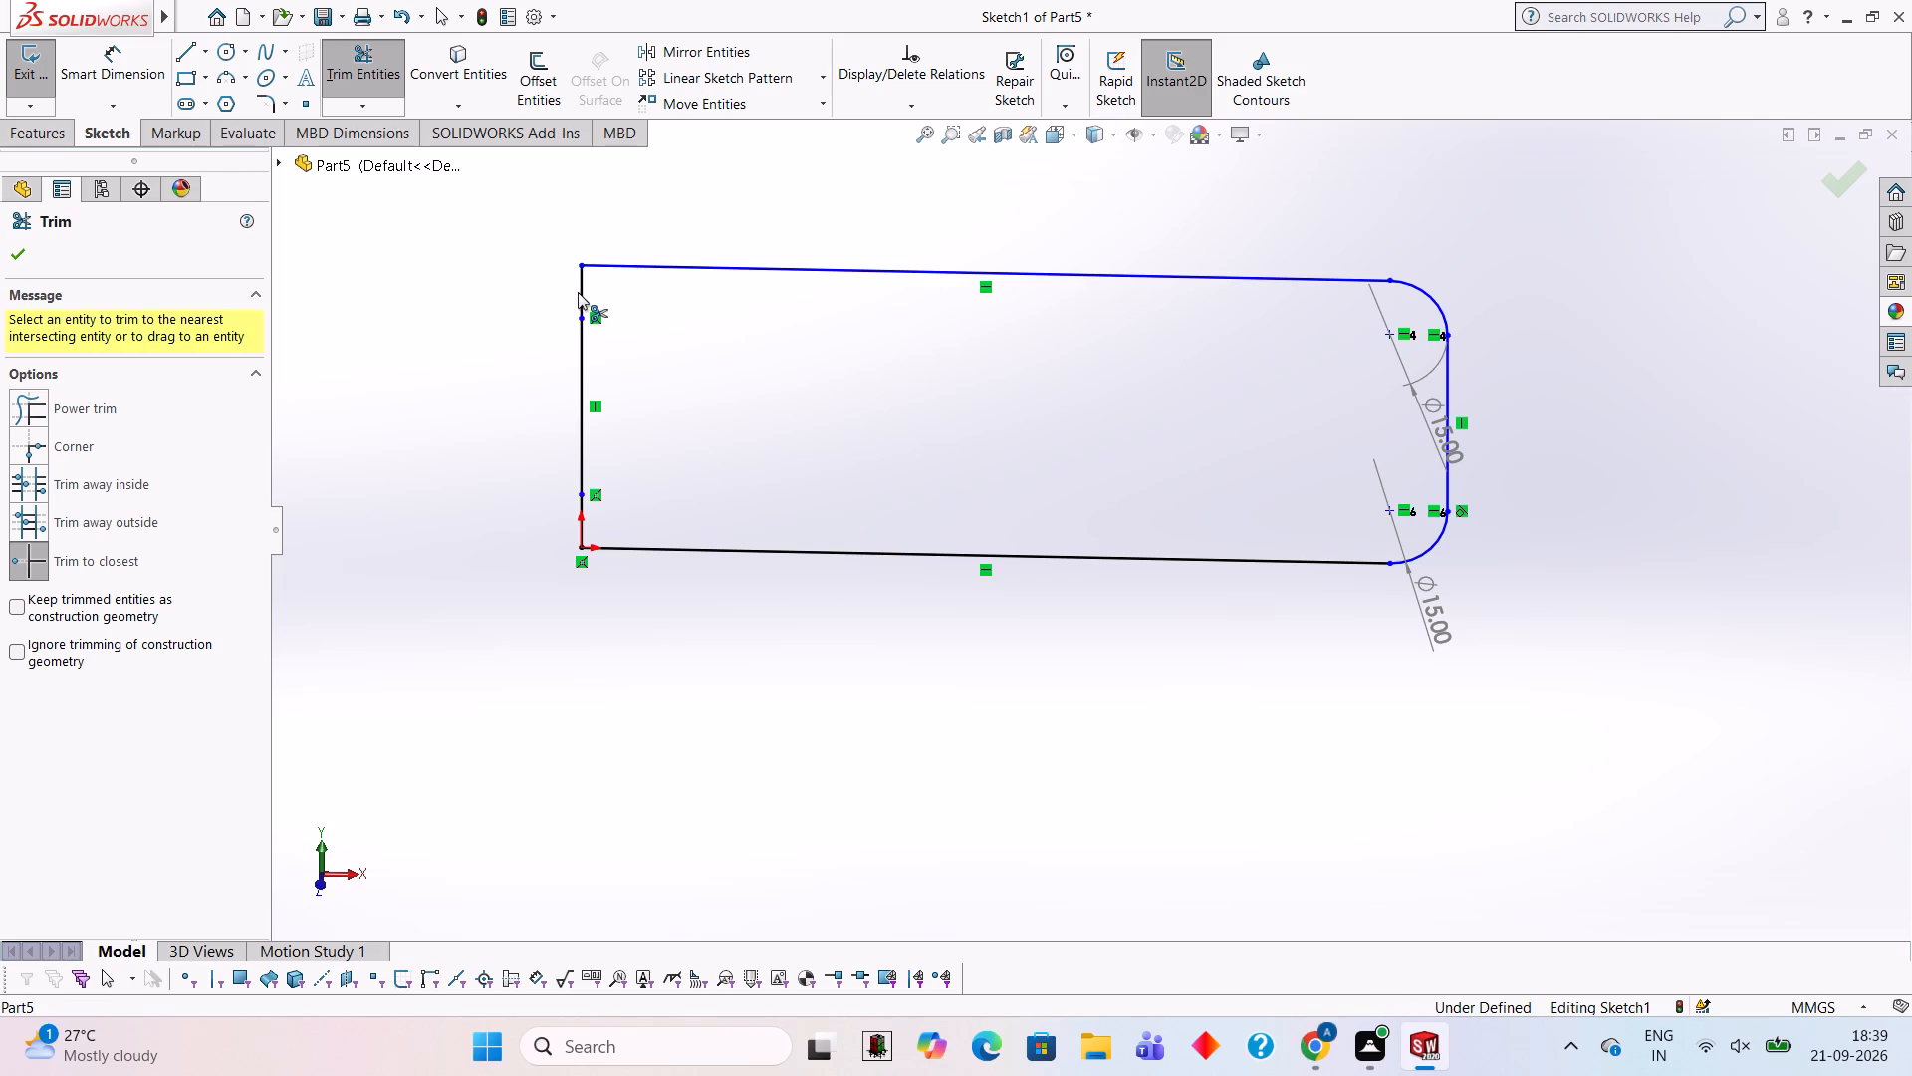
key("Delete")
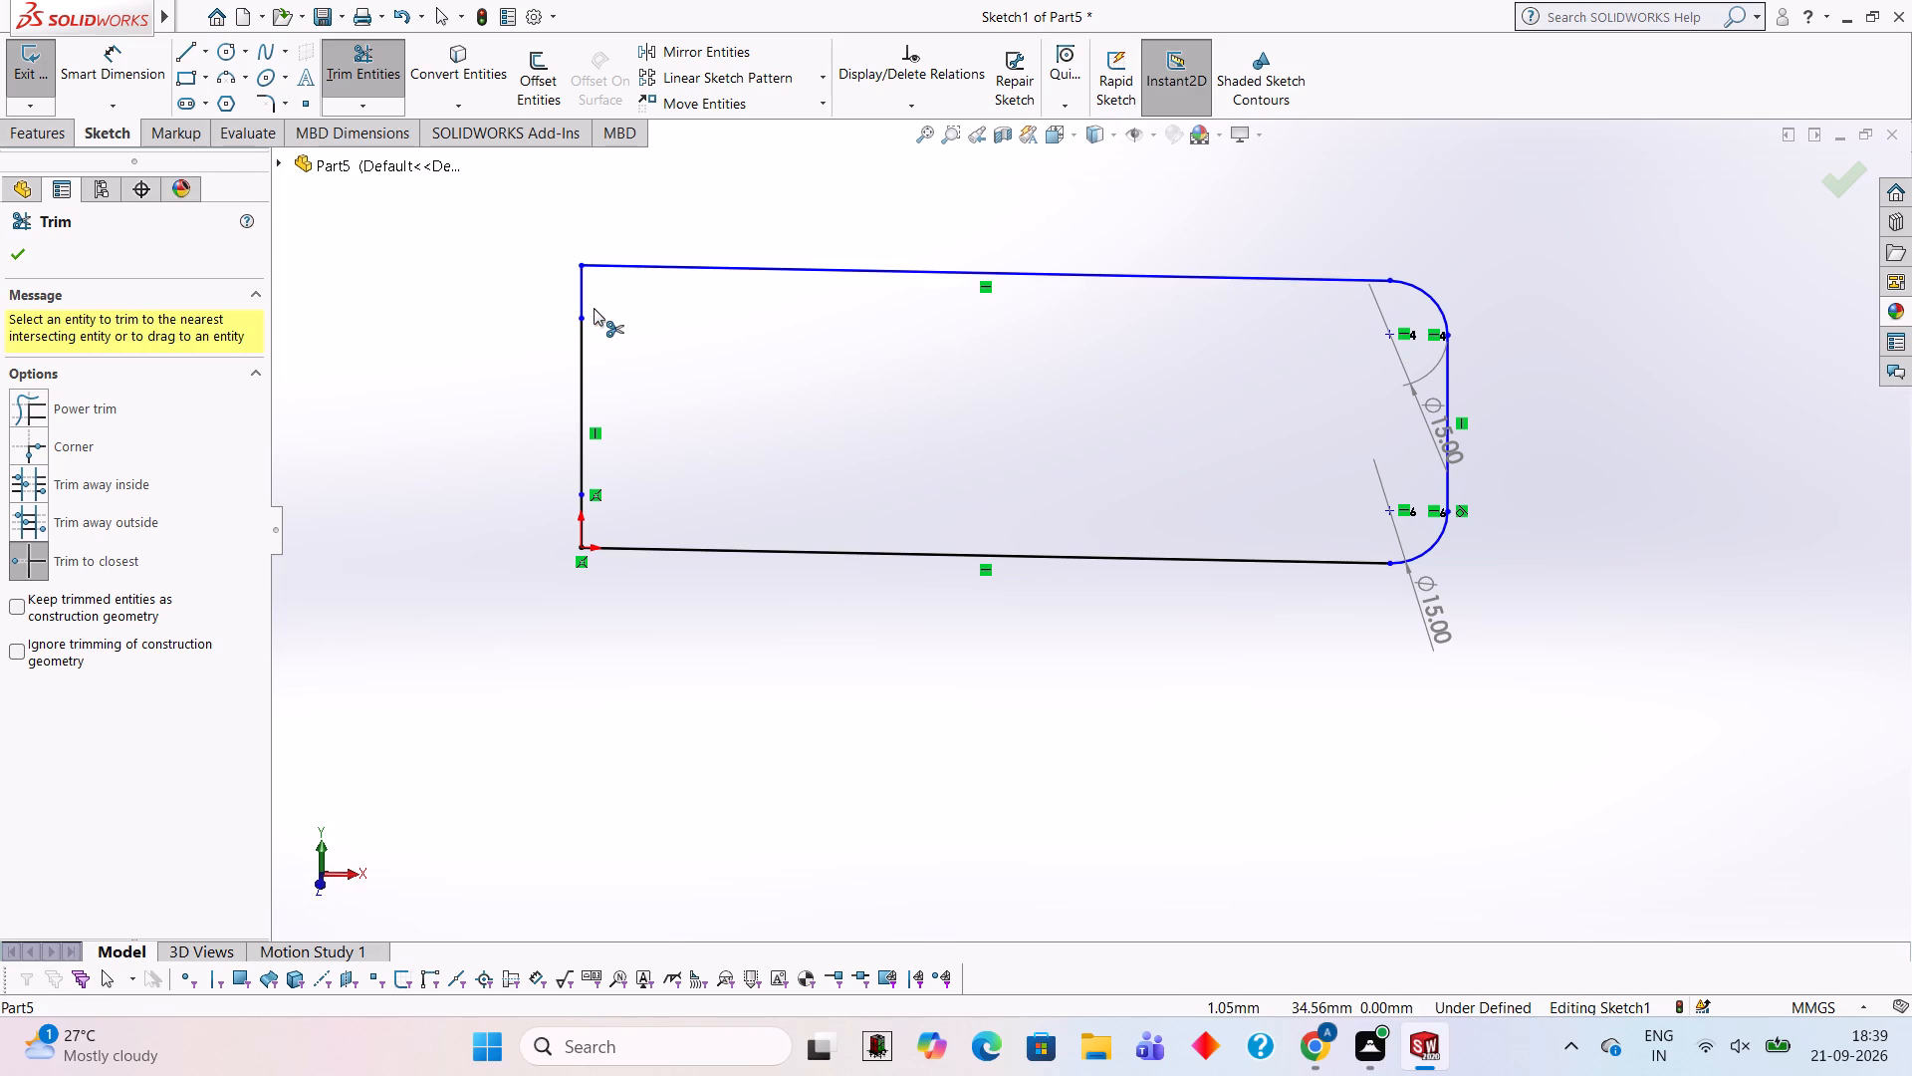
left_click(737, 350)
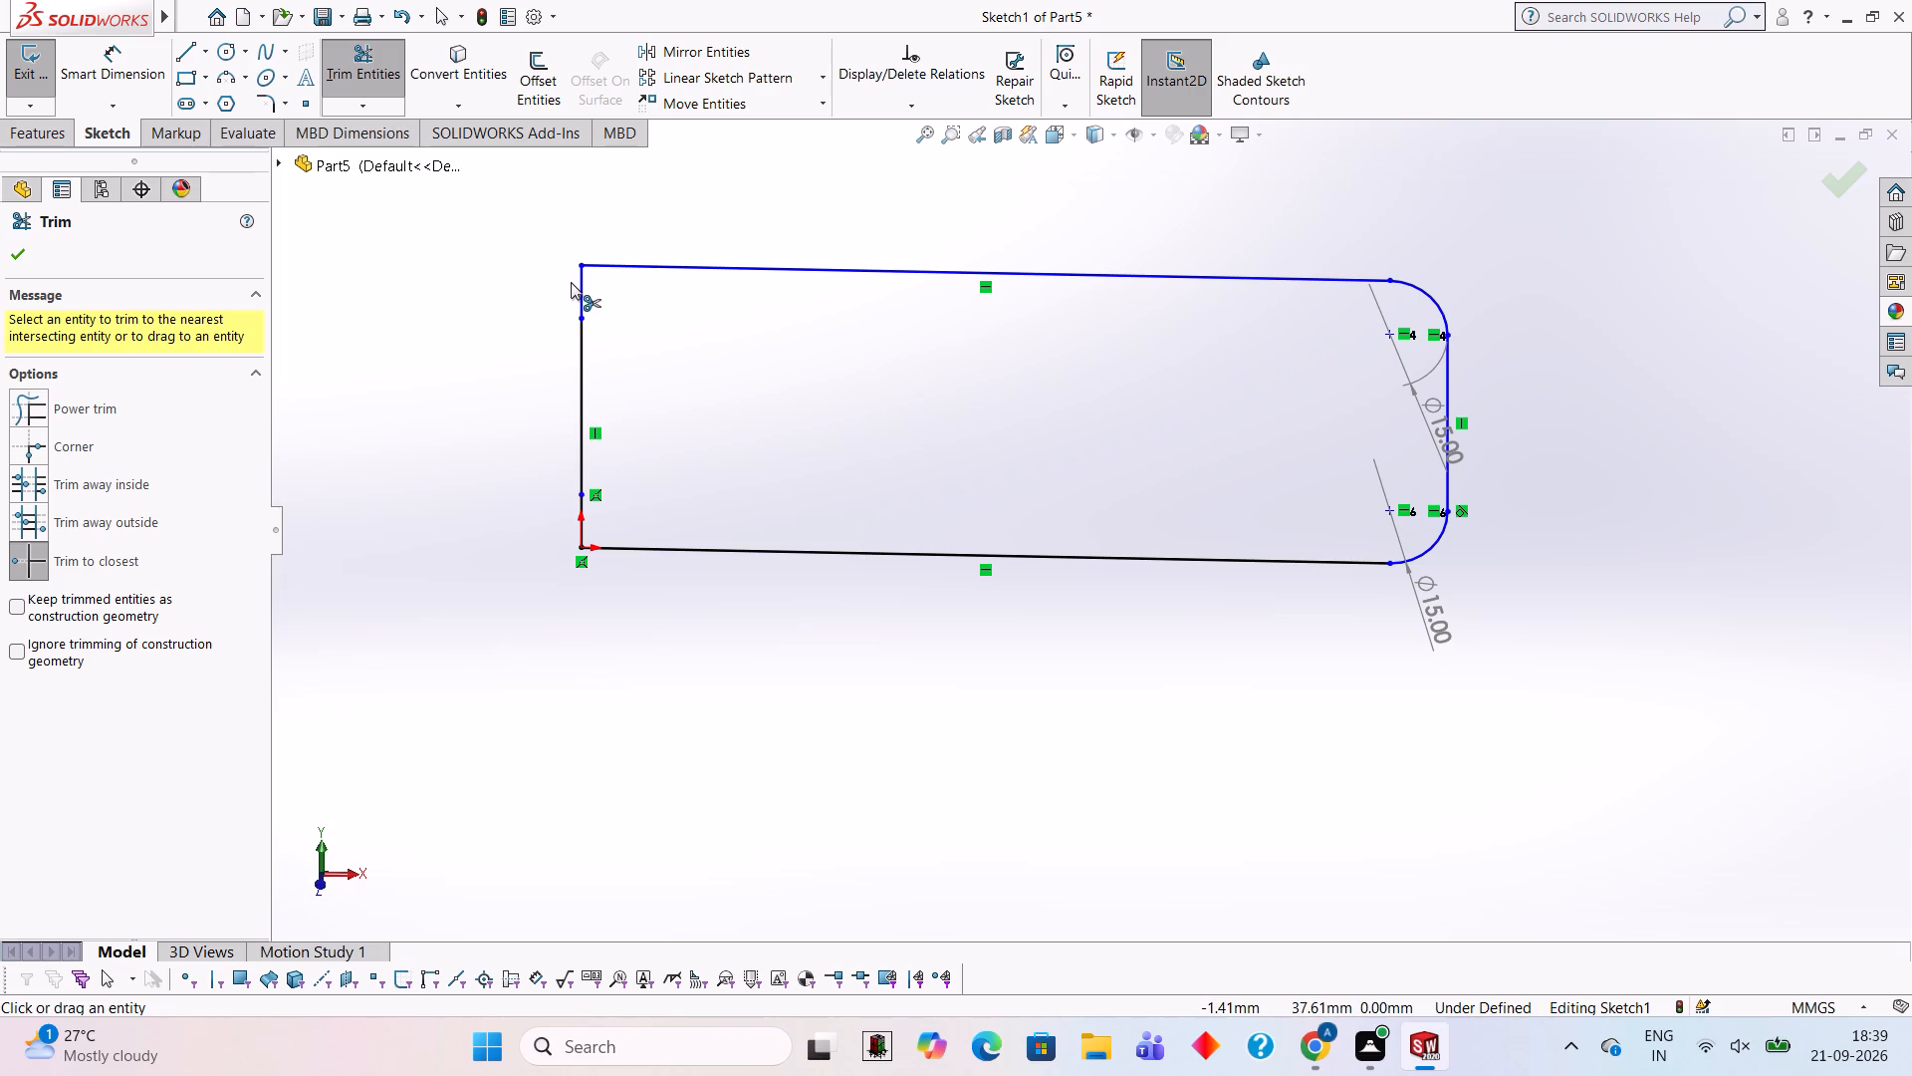
left_click(583, 307)
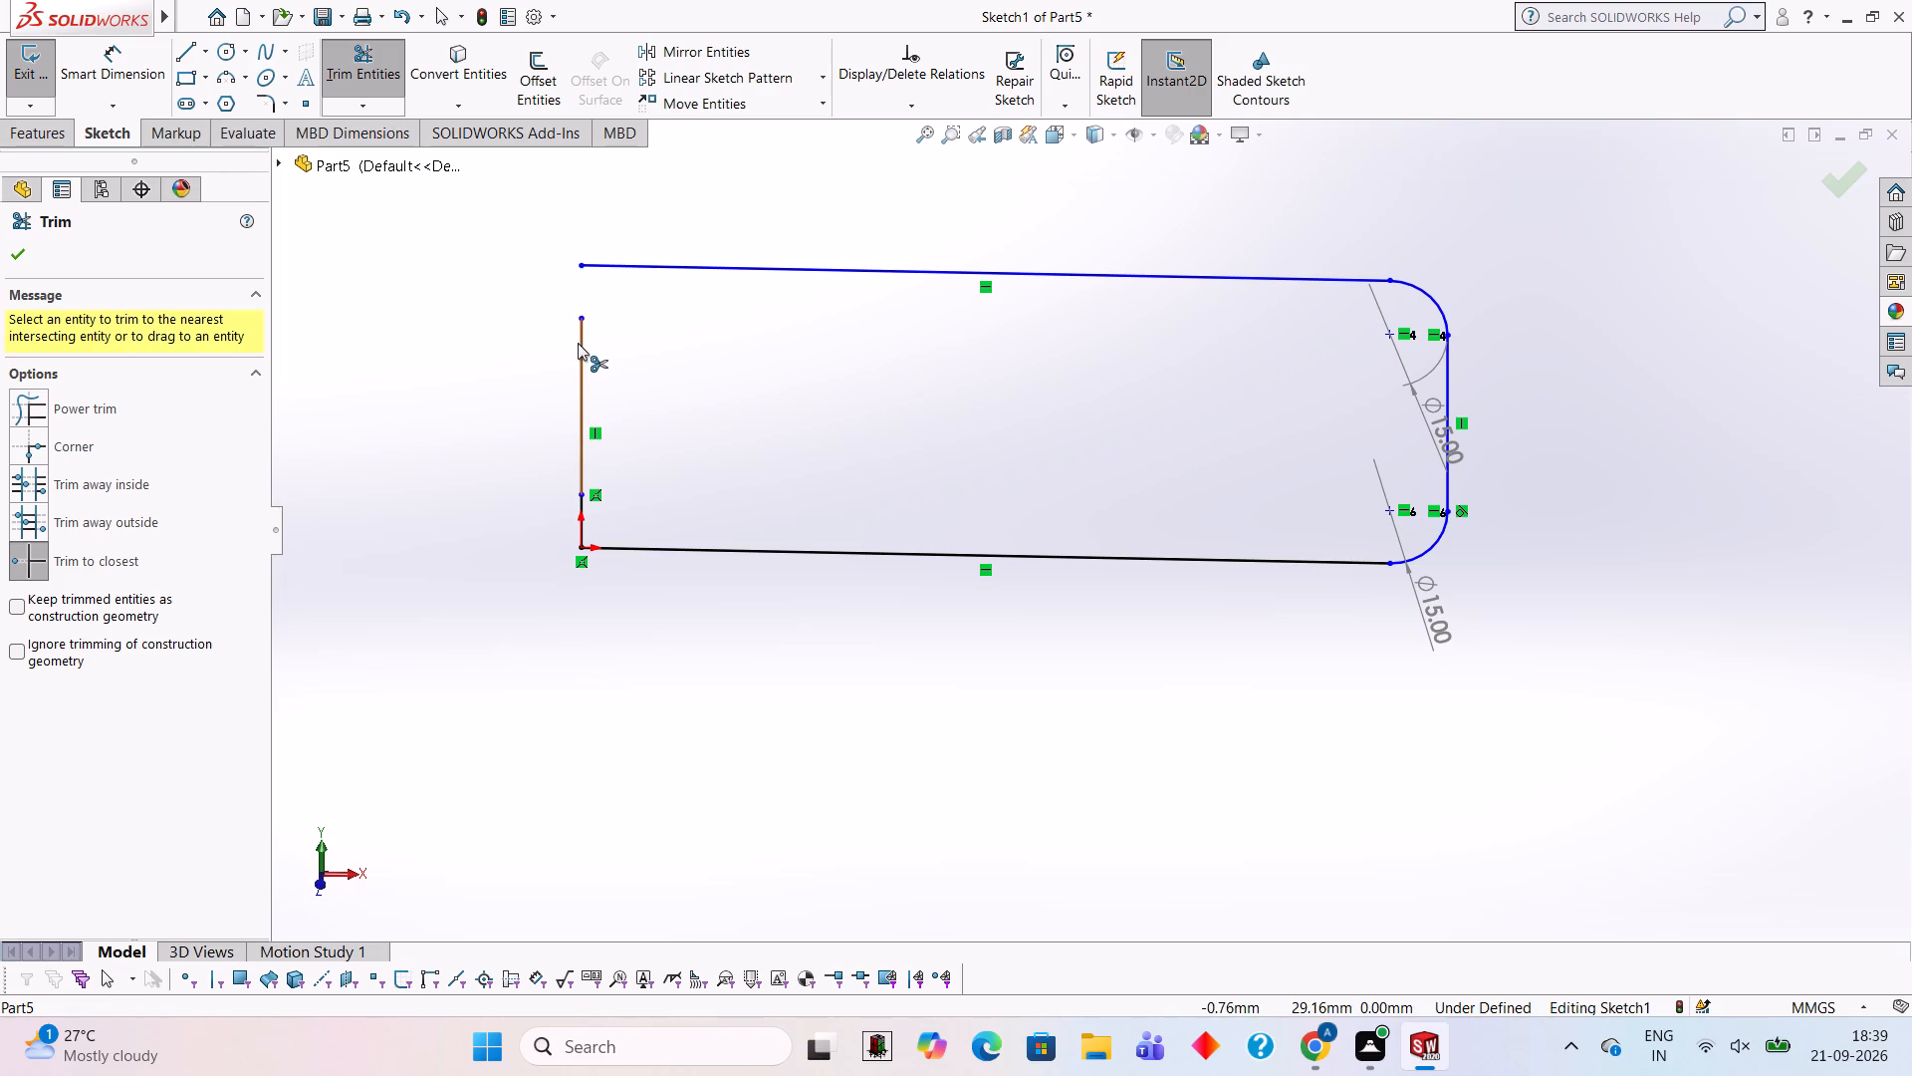
left_click(580, 344)
left_click(586, 498)
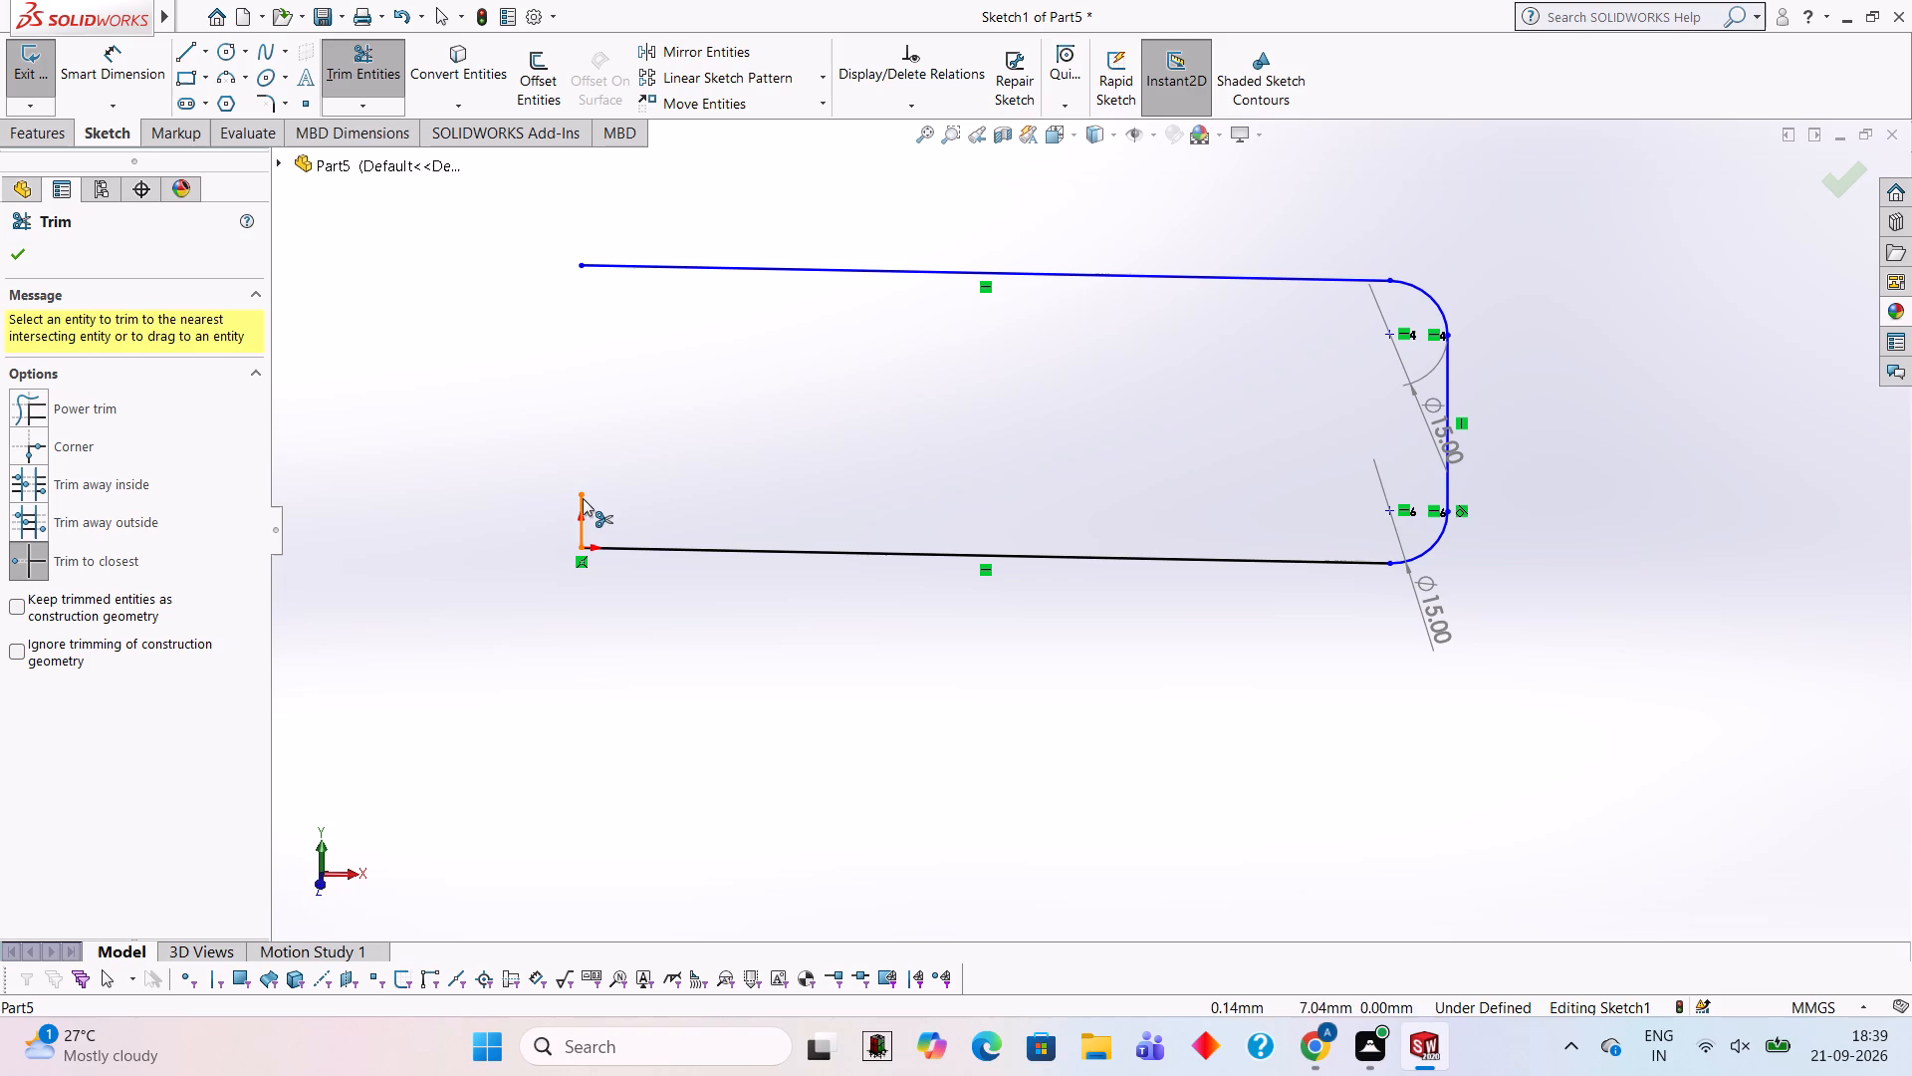
left_click(583, 498)
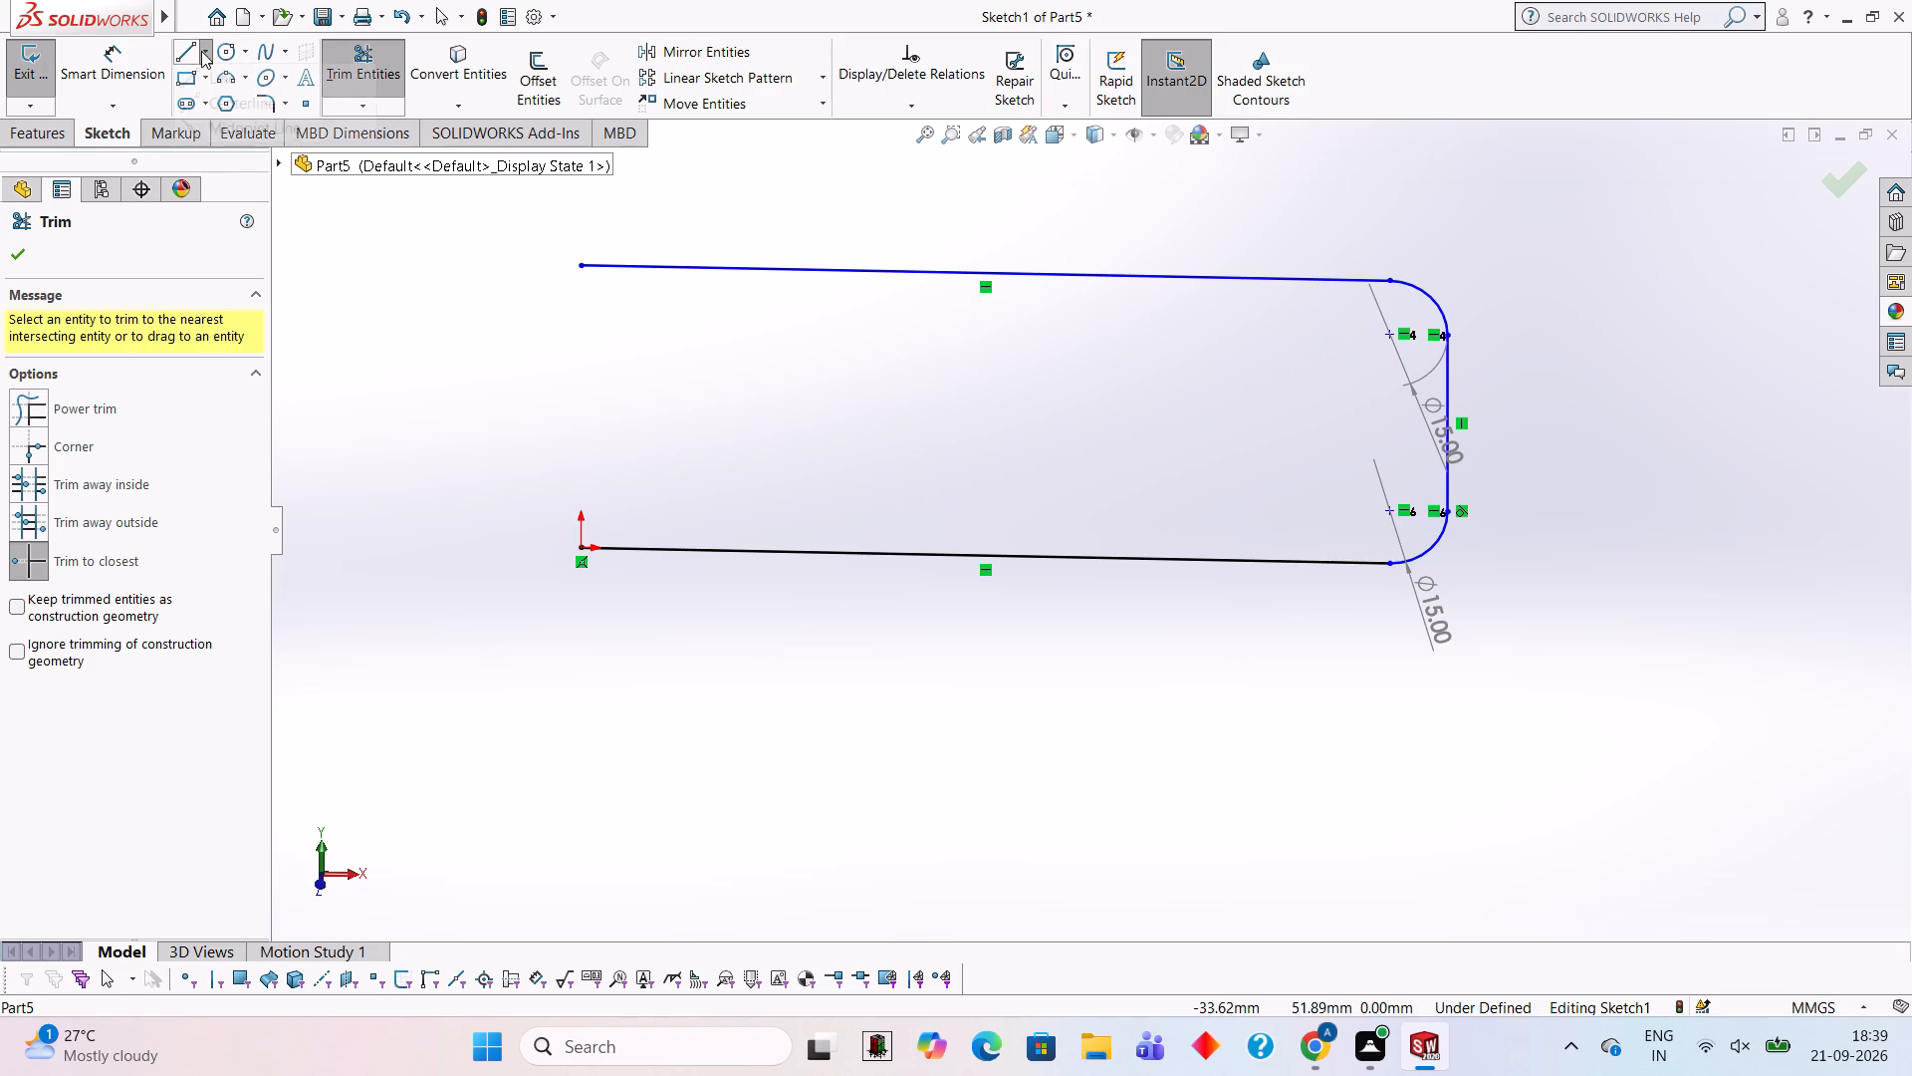
Draw a single 40 mm vertical line from the open end of the top line down to the origin, closing the profile.
left_click(201, 51)
left_click(198, 50)
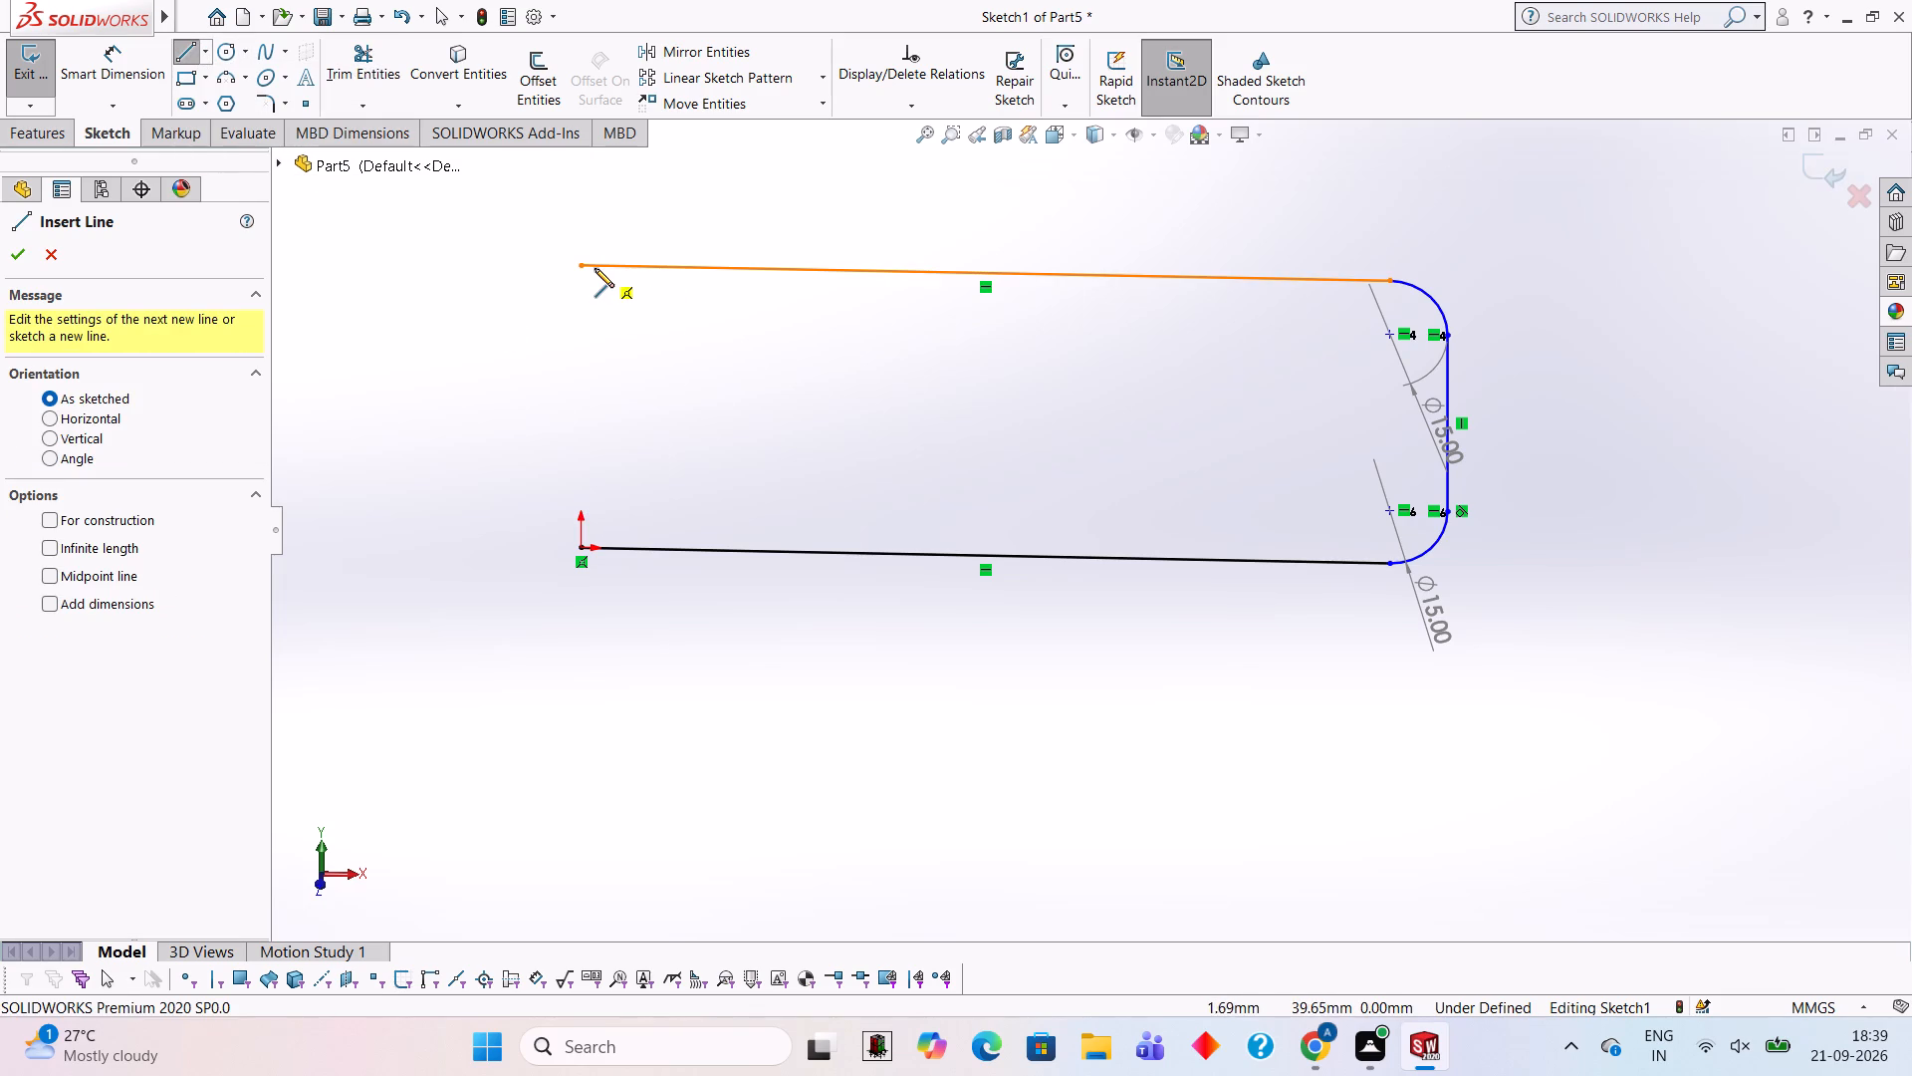
left_click(581, 269)
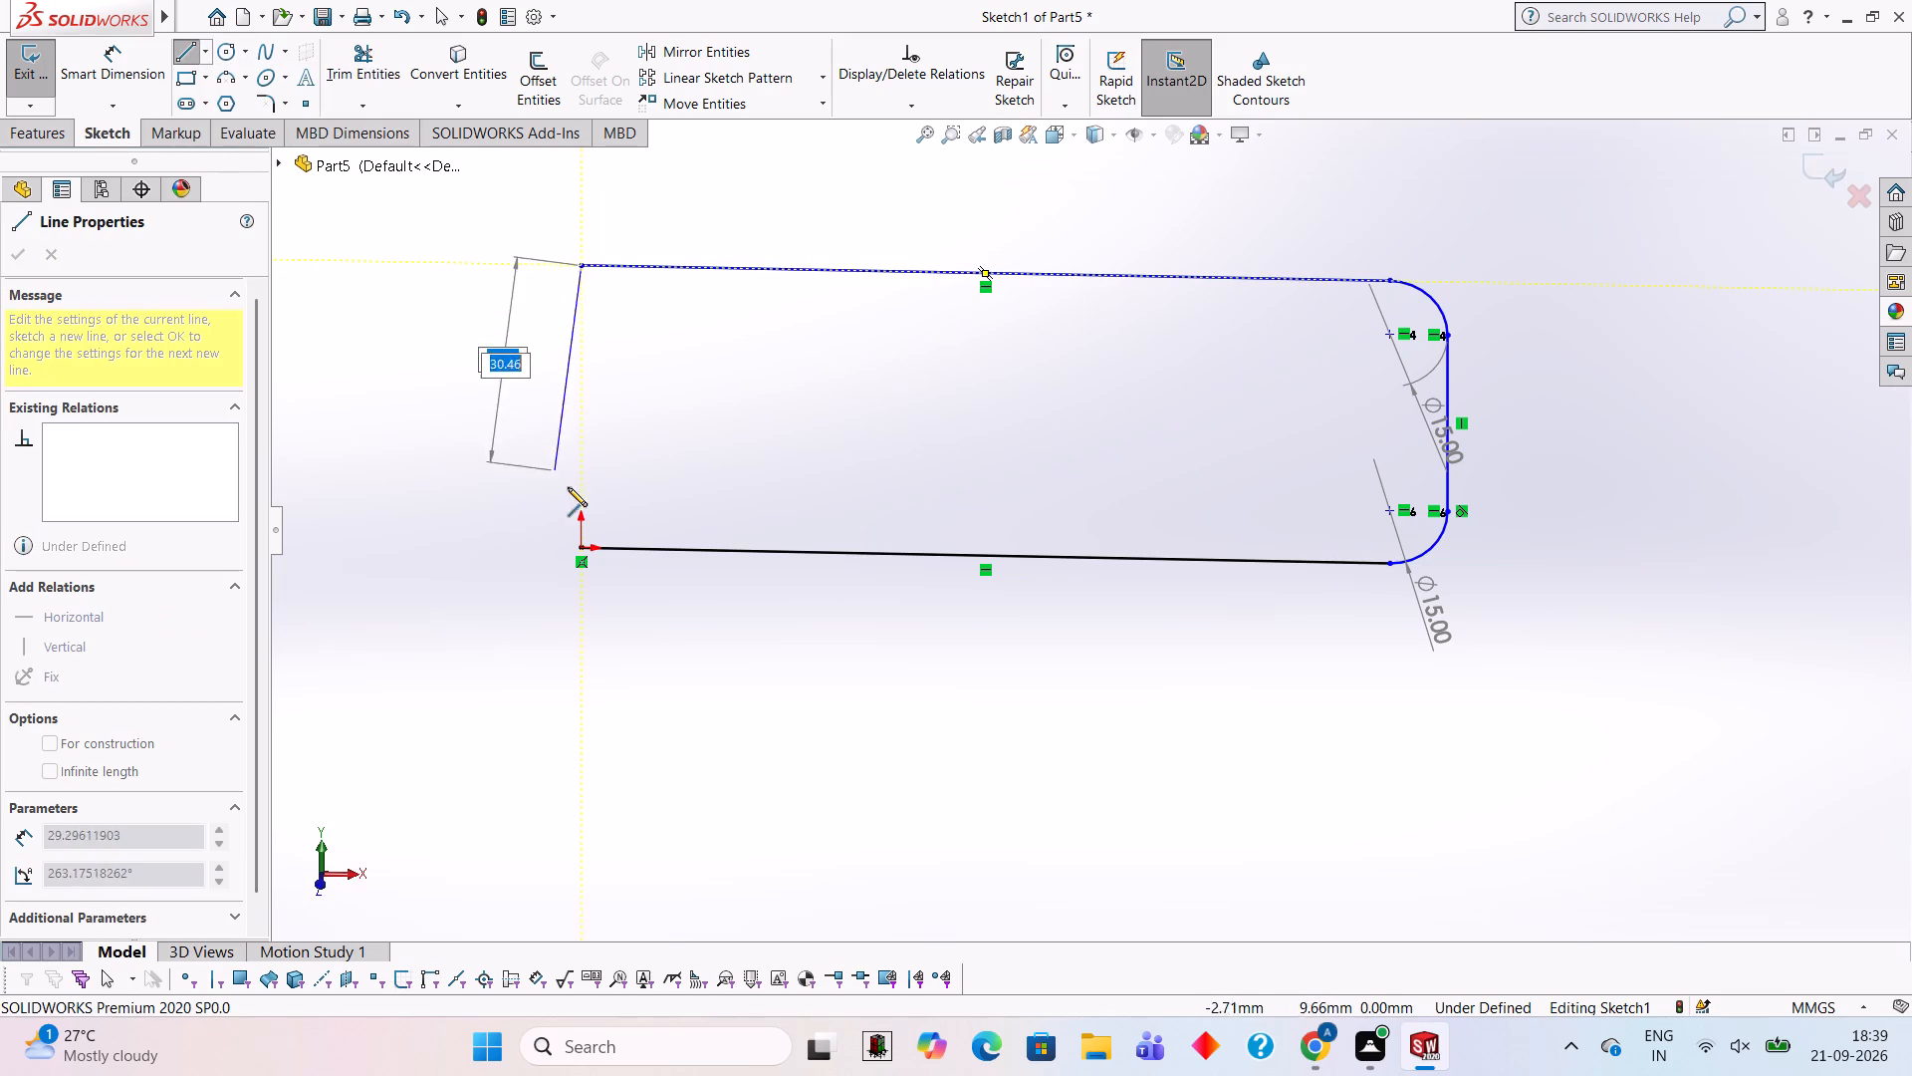
left_click(577, 543)
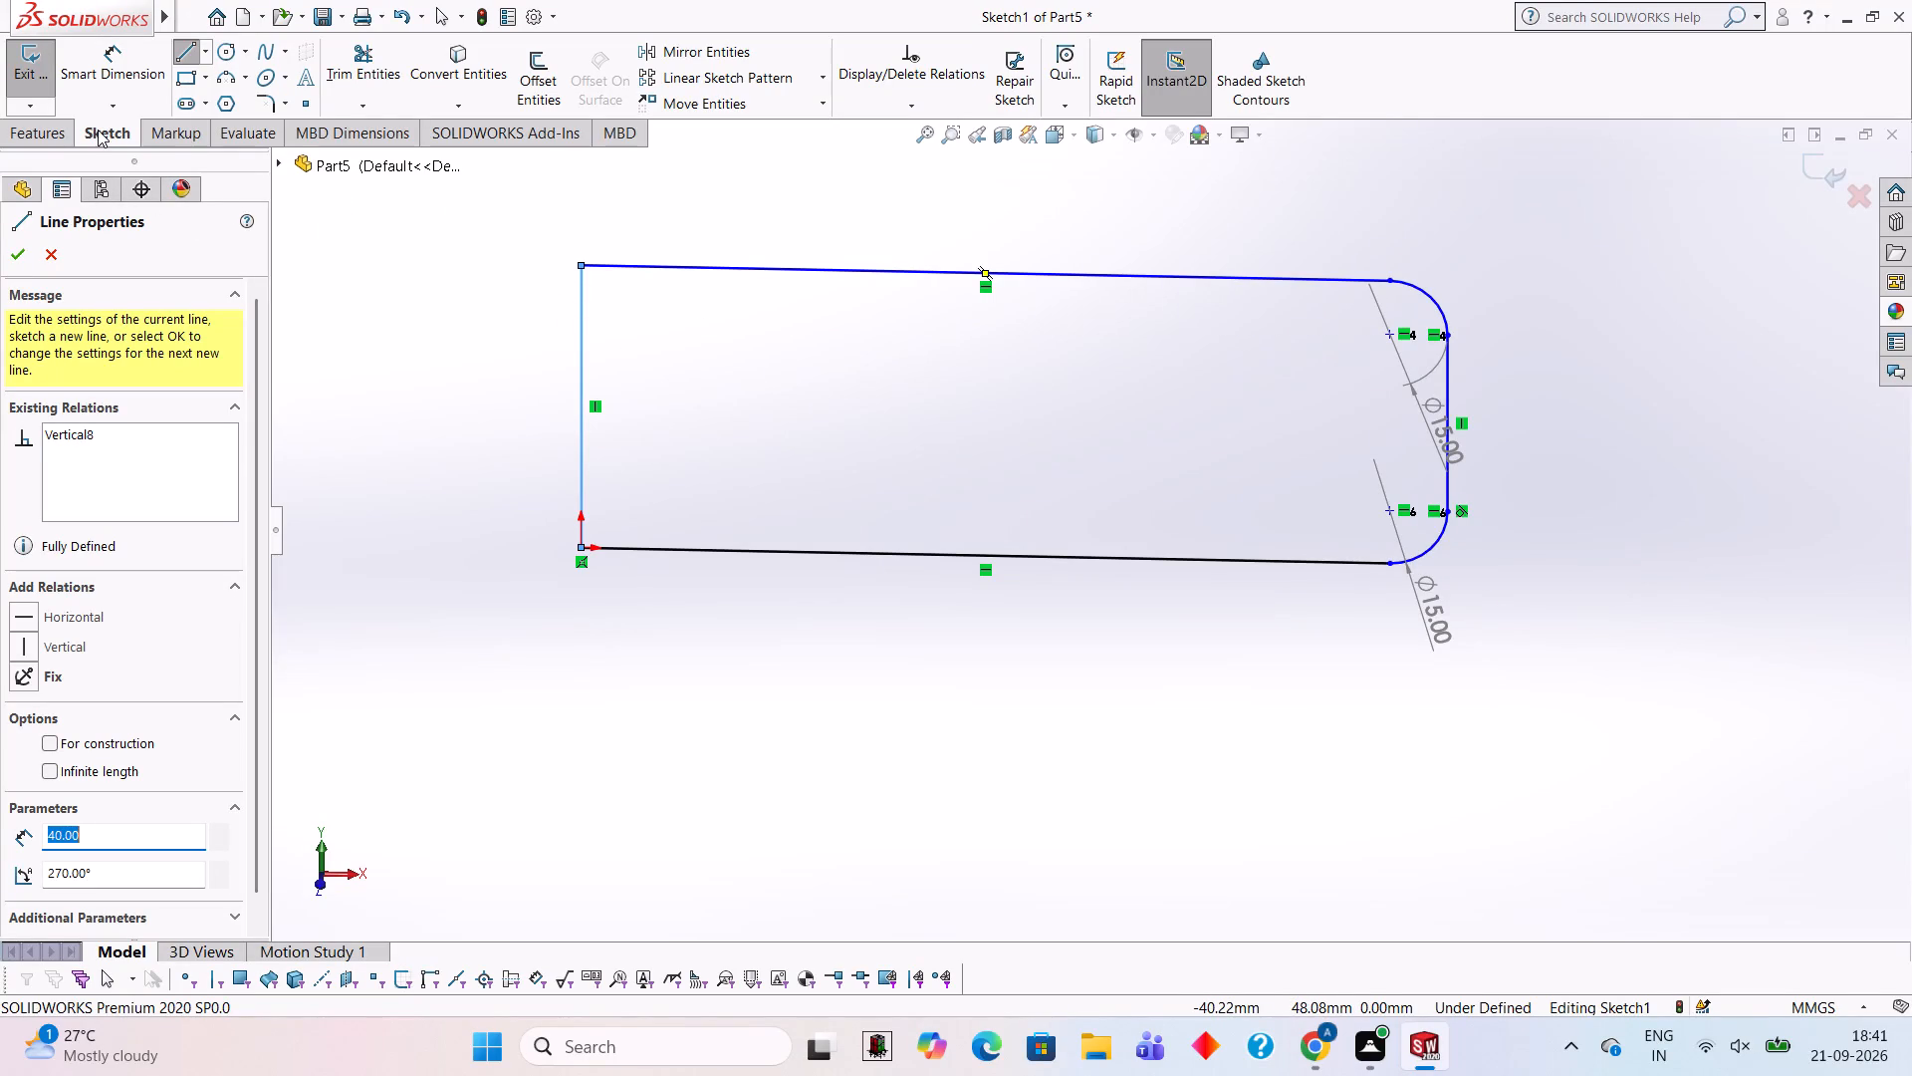
Extrude the closed profile as a blind boss to a depth of 20 mm.
left_click(35, 129)
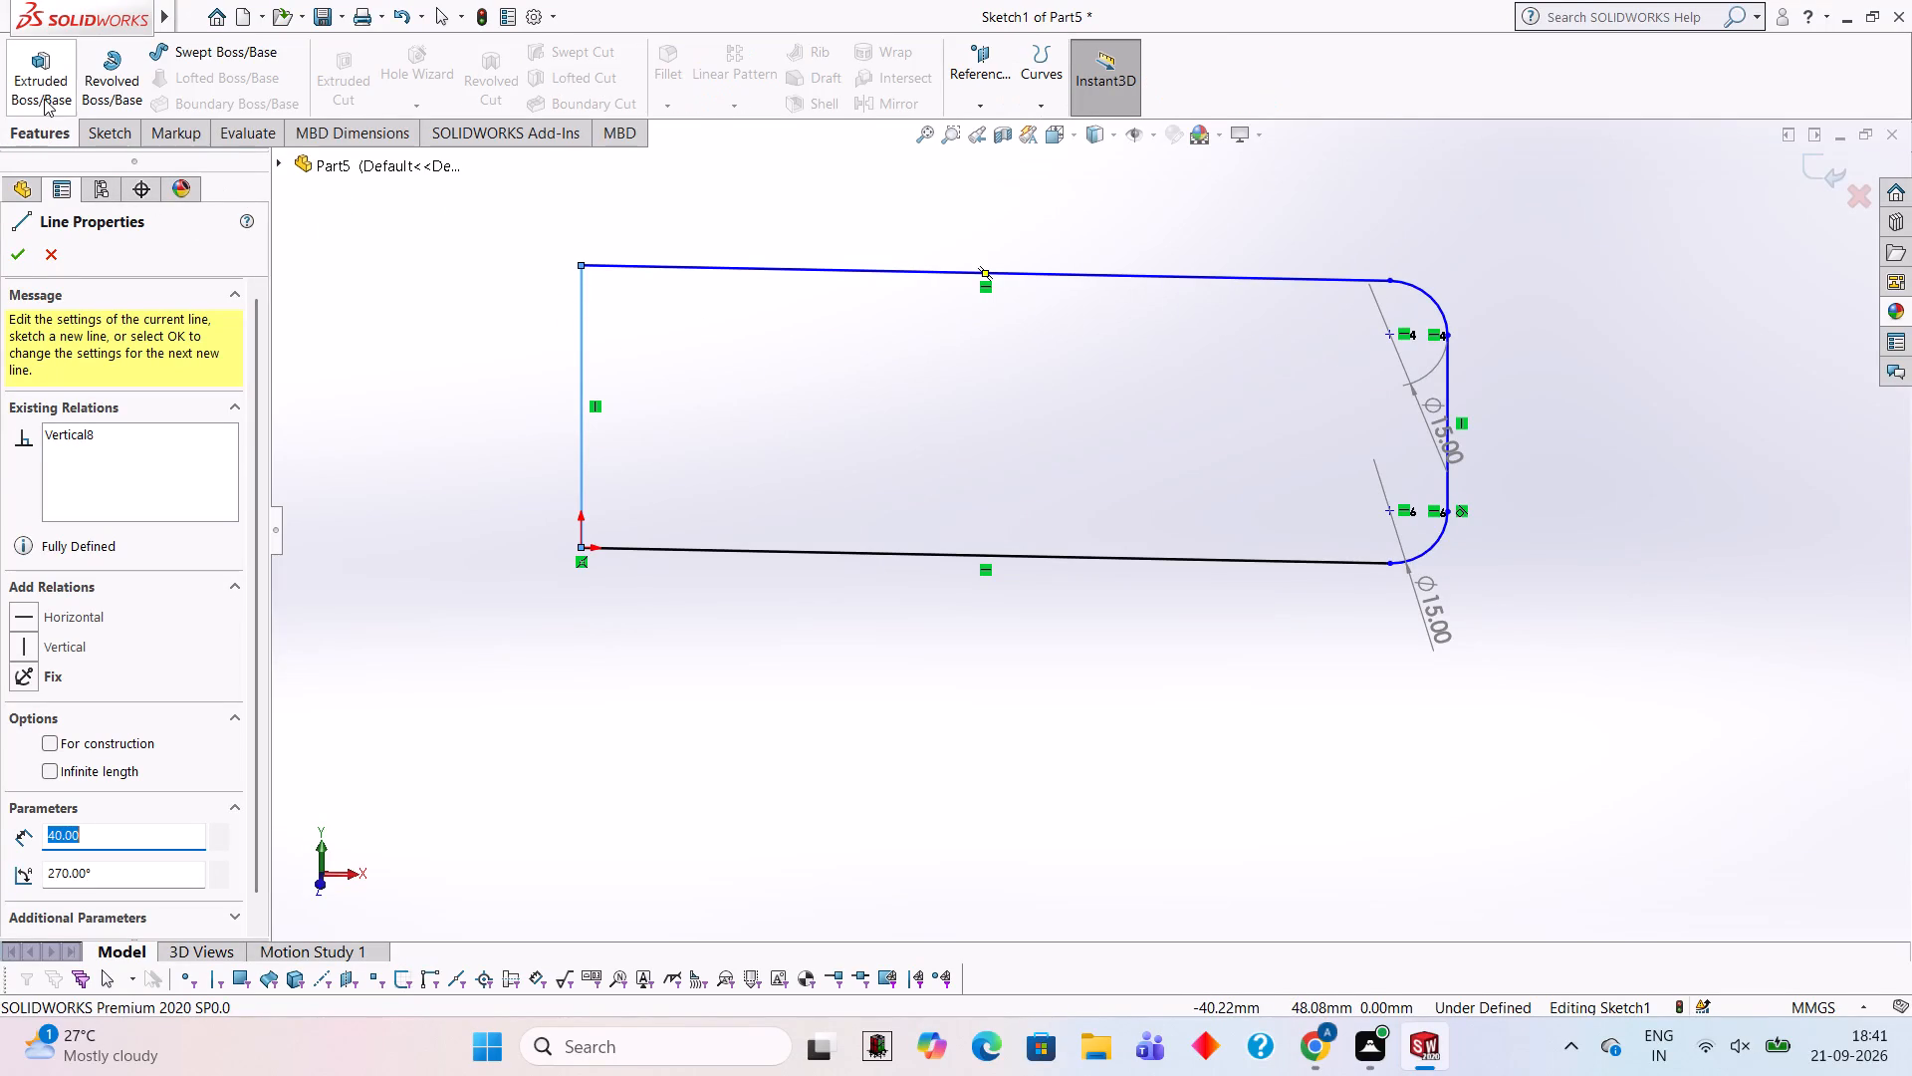
left_click(44, 99)
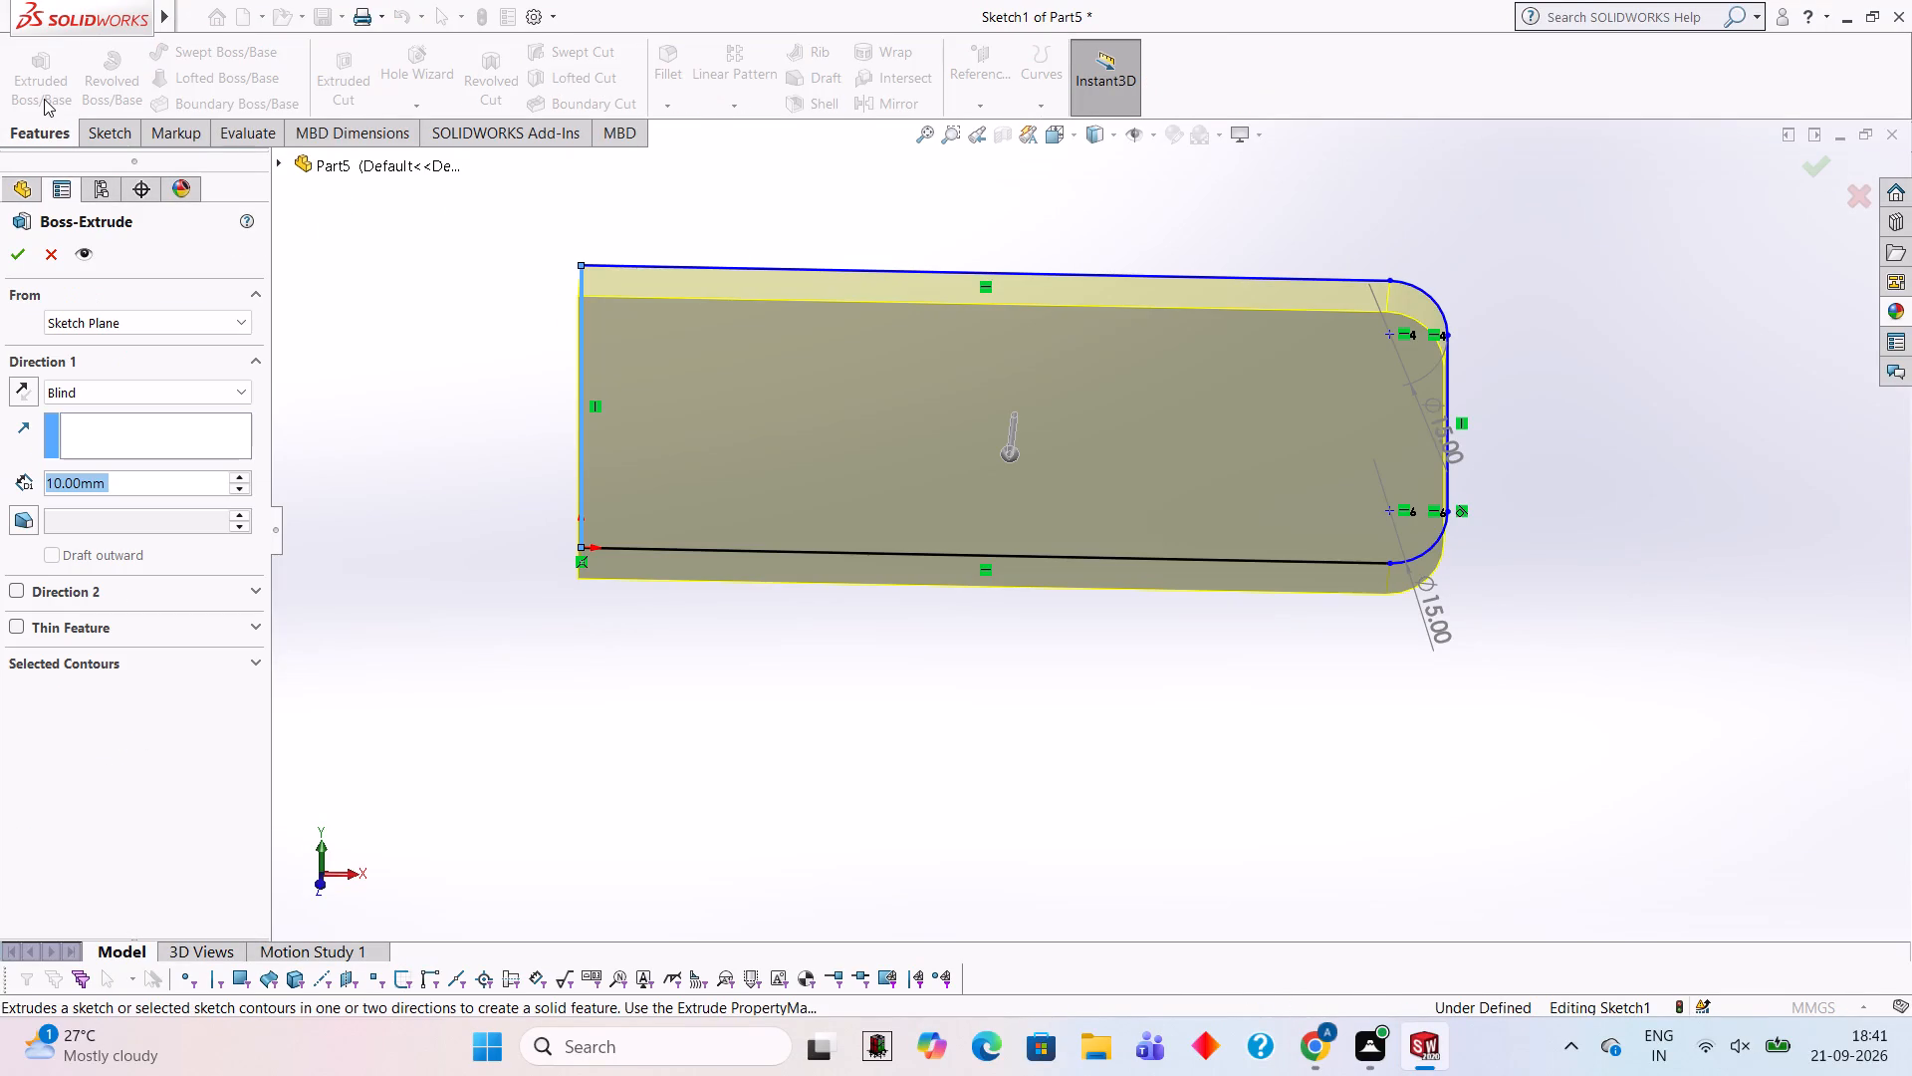
type("20")
key("Return")
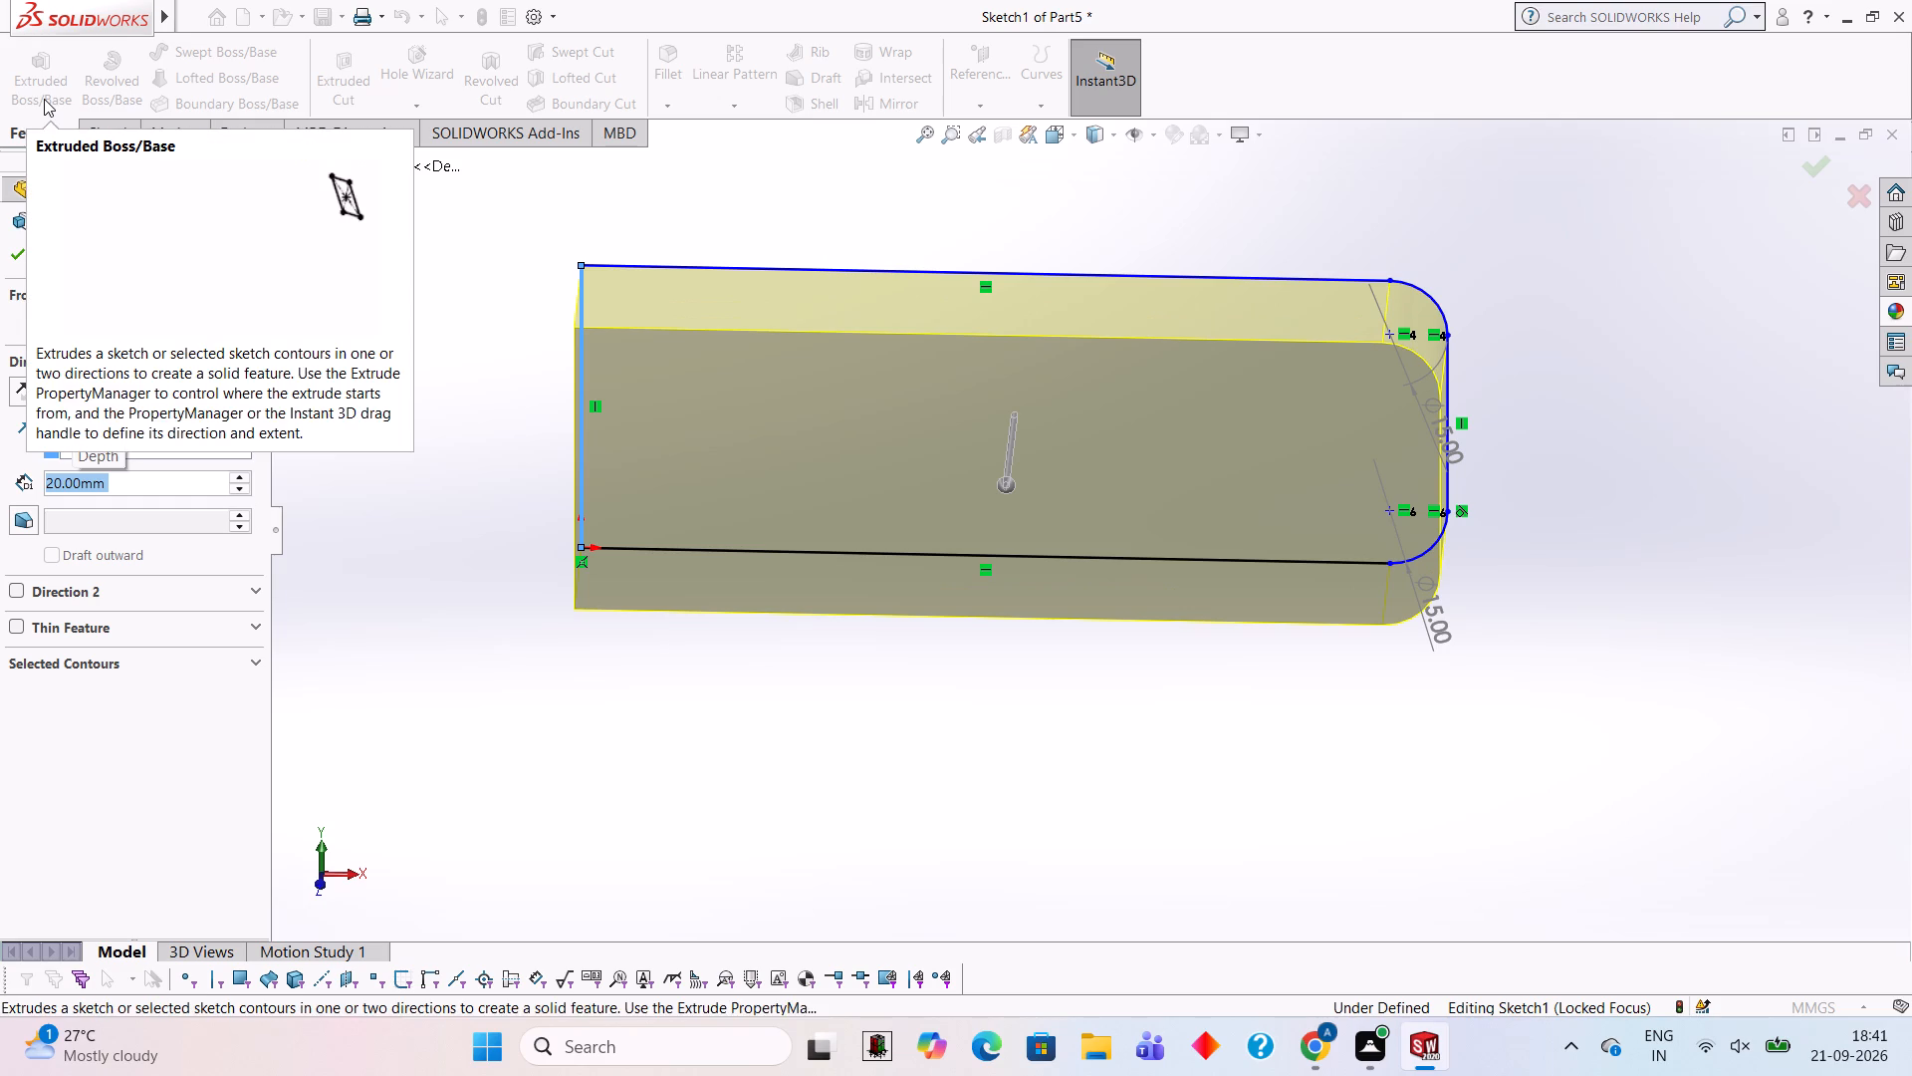
left_click(23, 252)
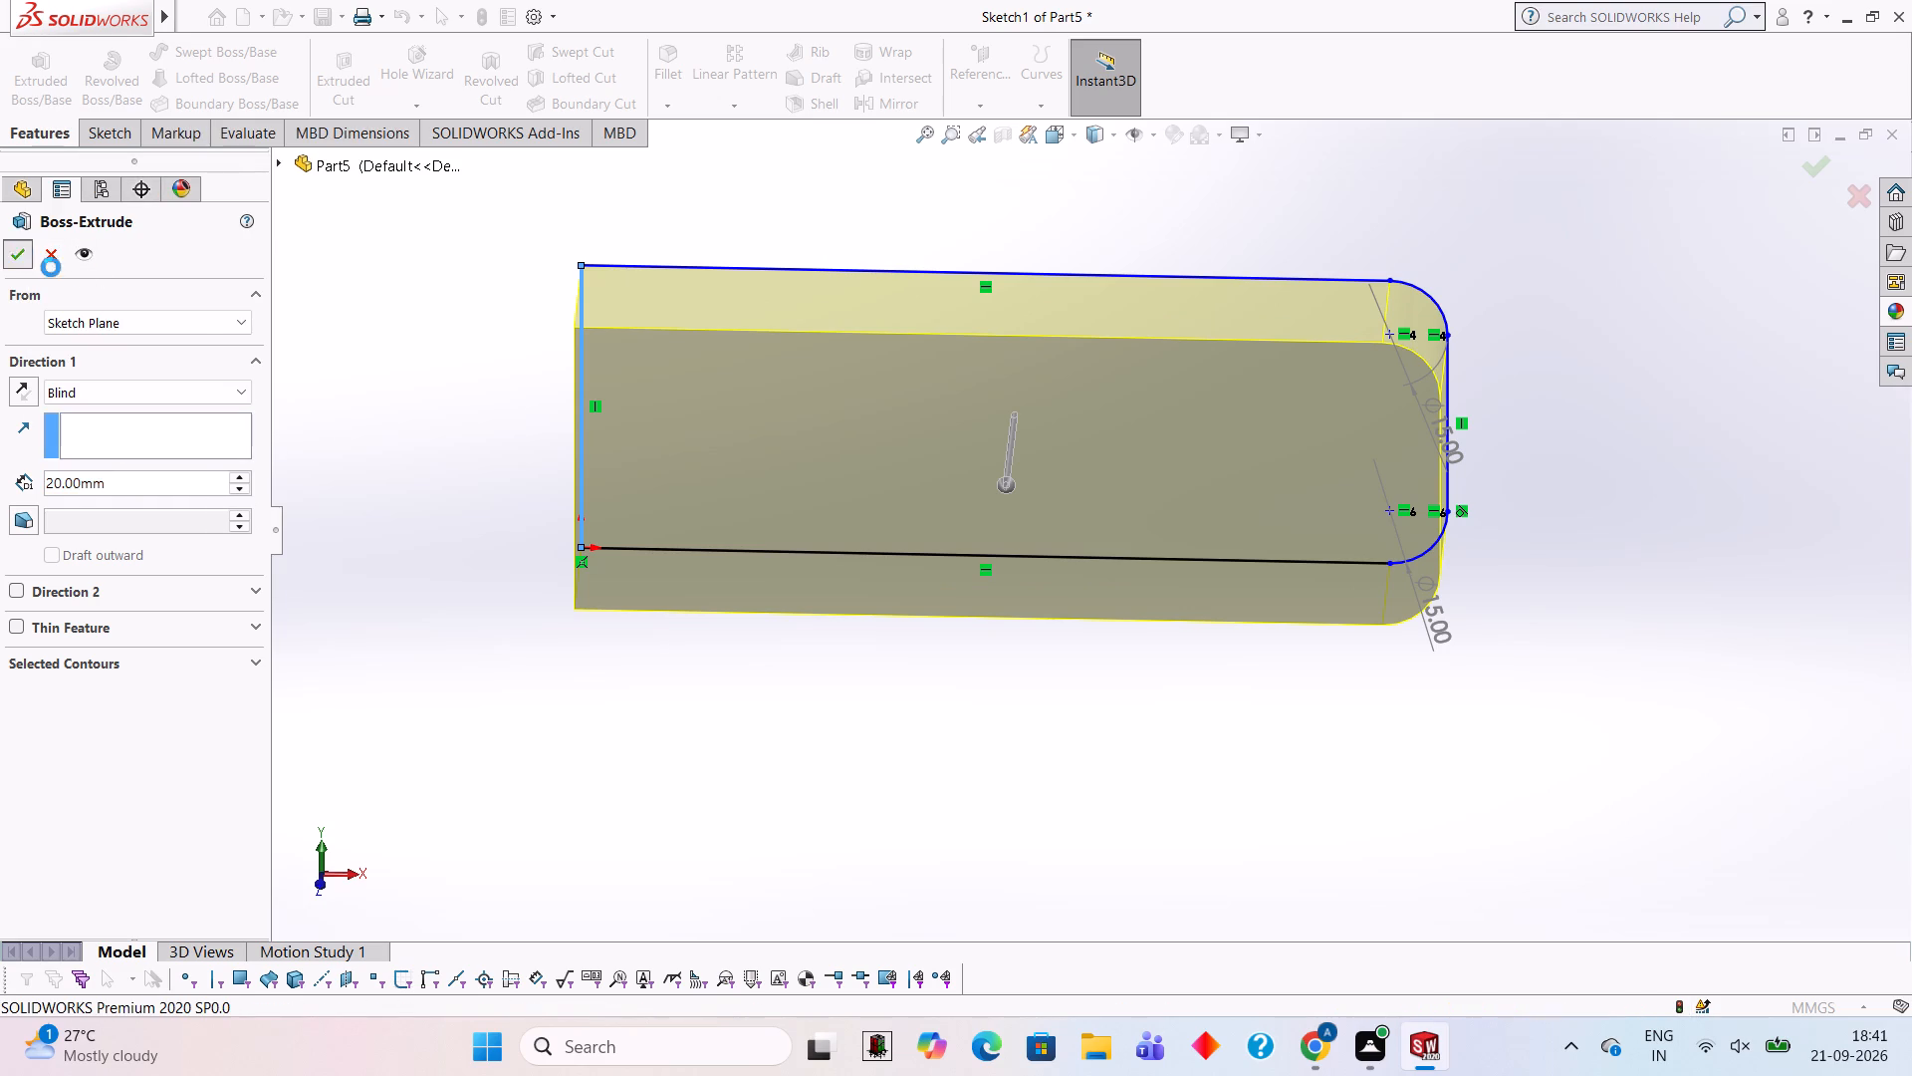
Examine the extruded block from the front, the rounded end and oblique angles to check its overall shape.
left_click(1482, 255)
middle_click_drag(1480, 264, 1390, 473)
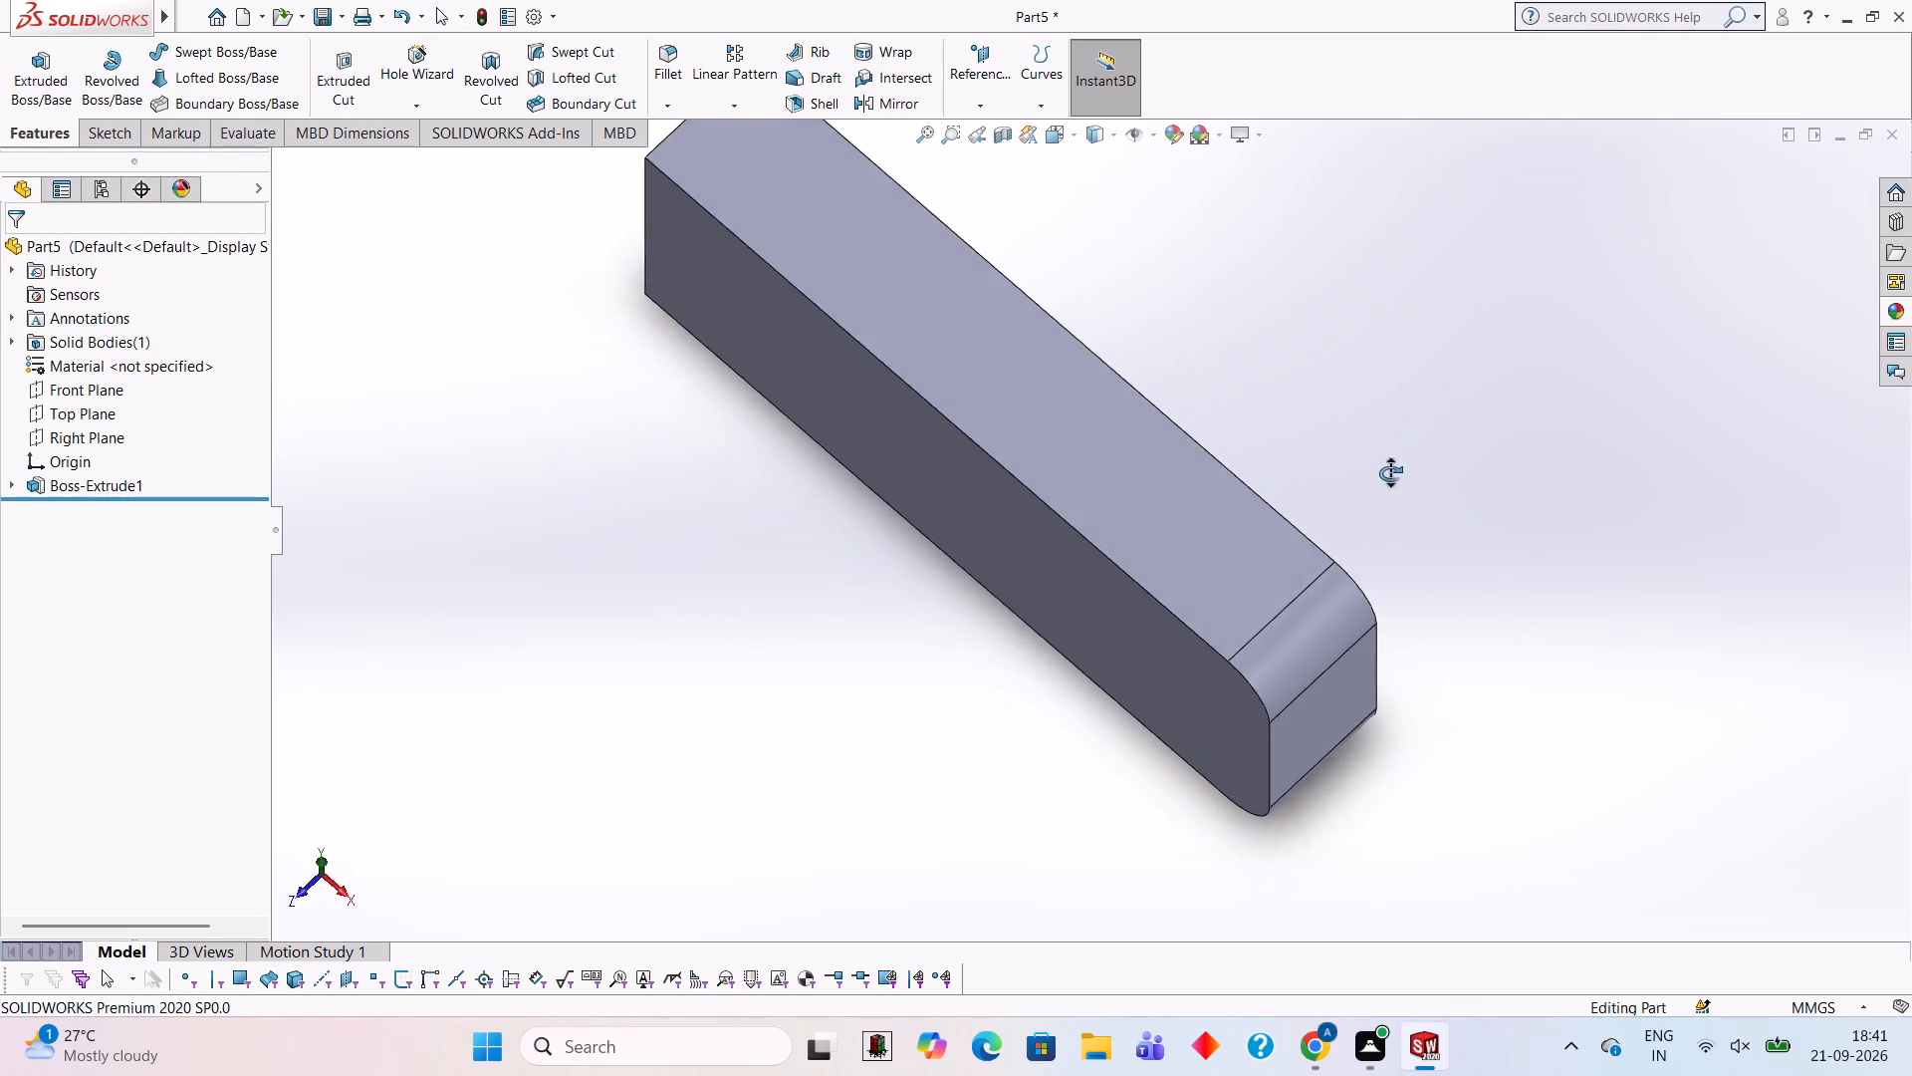
middle_click_drag(1390, 473, 1465, 261)
middle_click_drag(1499, 406, 1525, 347)
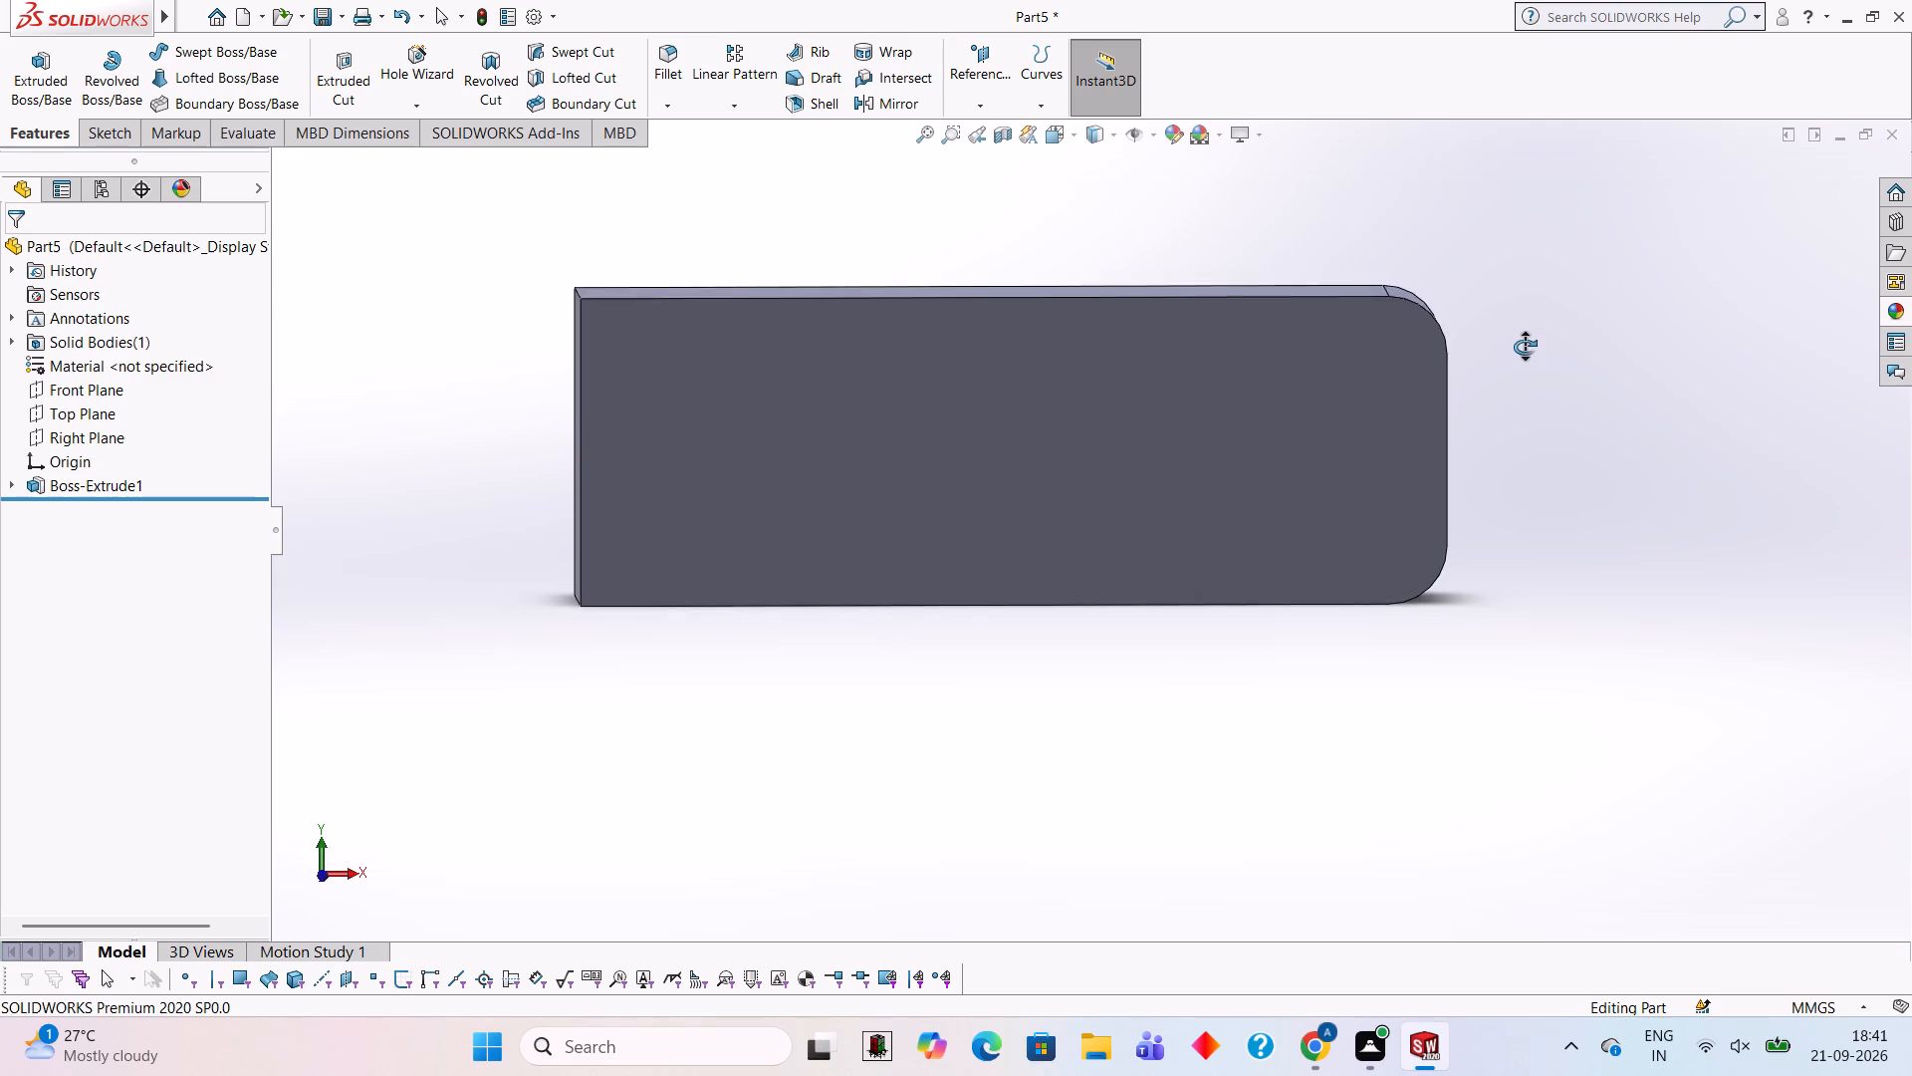
middle_click_drag(1525, 347, 1319, 335)
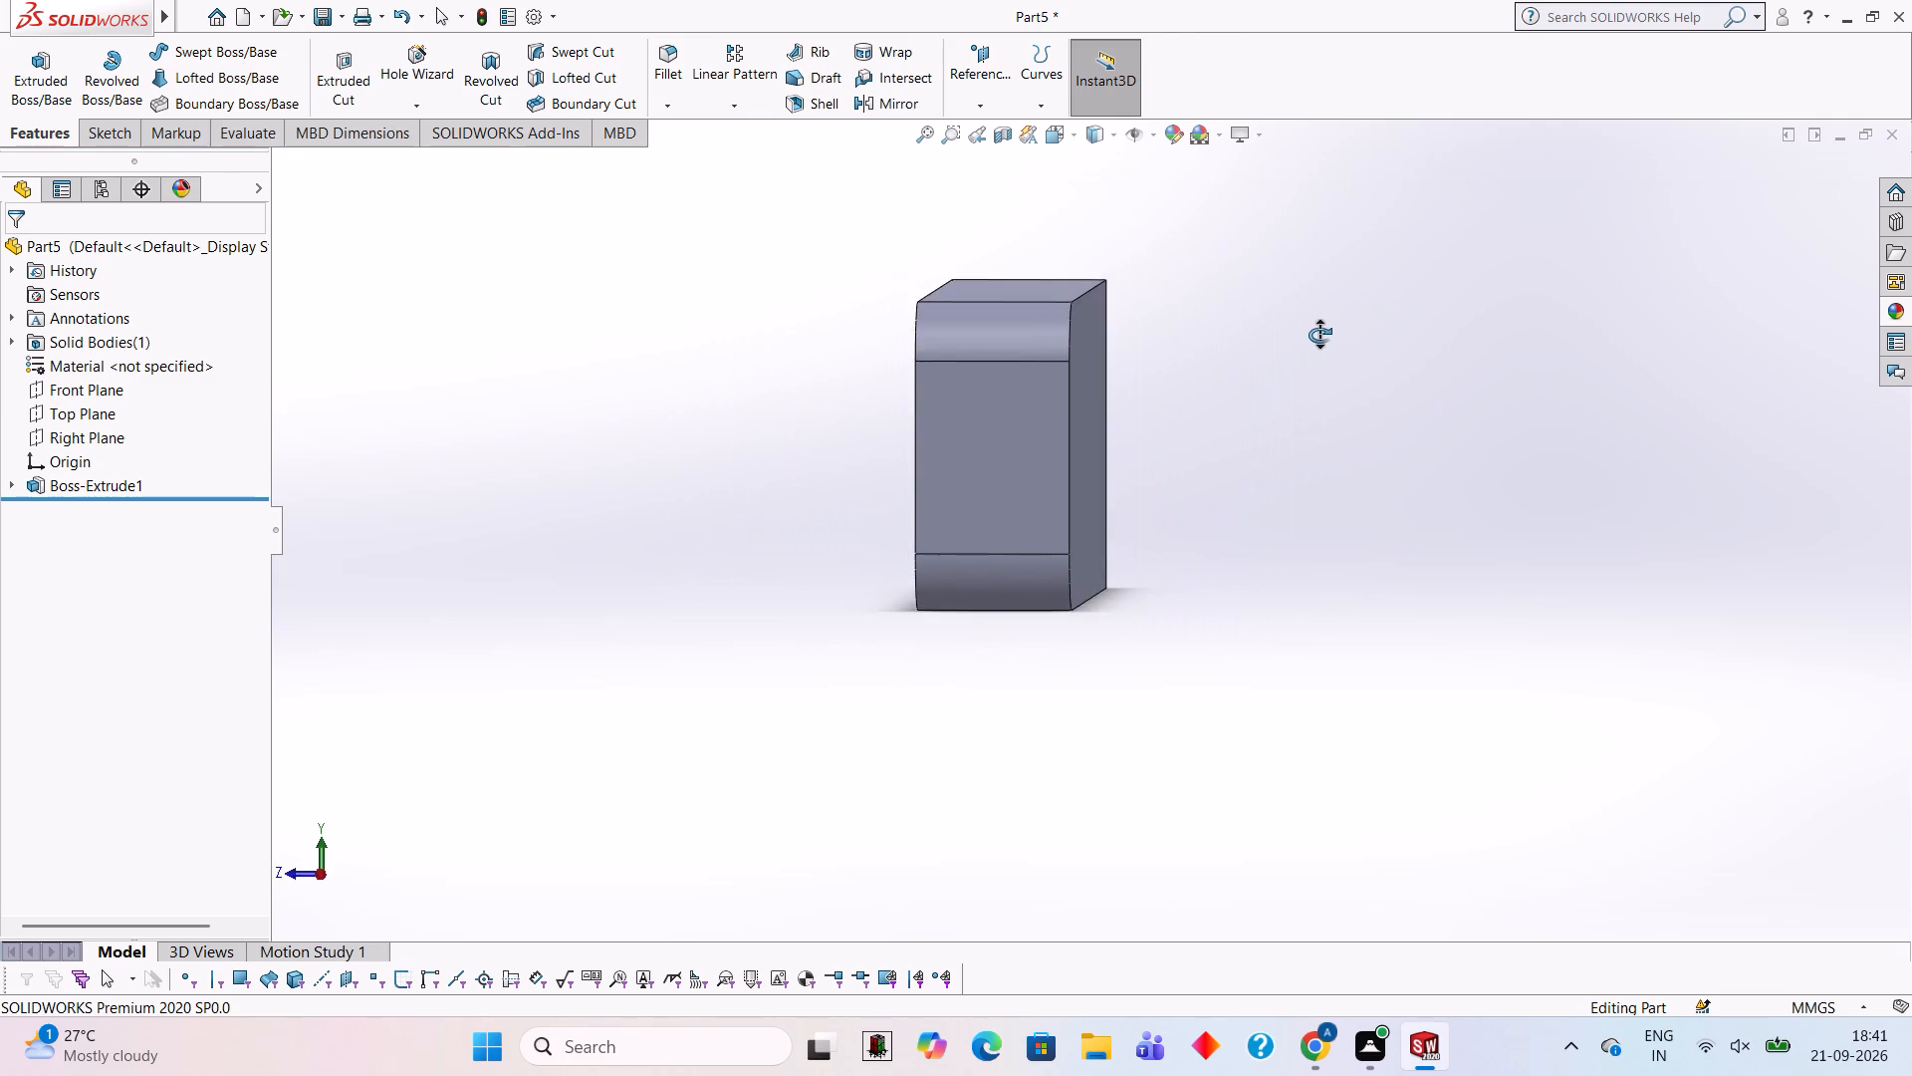
middle_click_drag(1319, 335, 1526, 343)
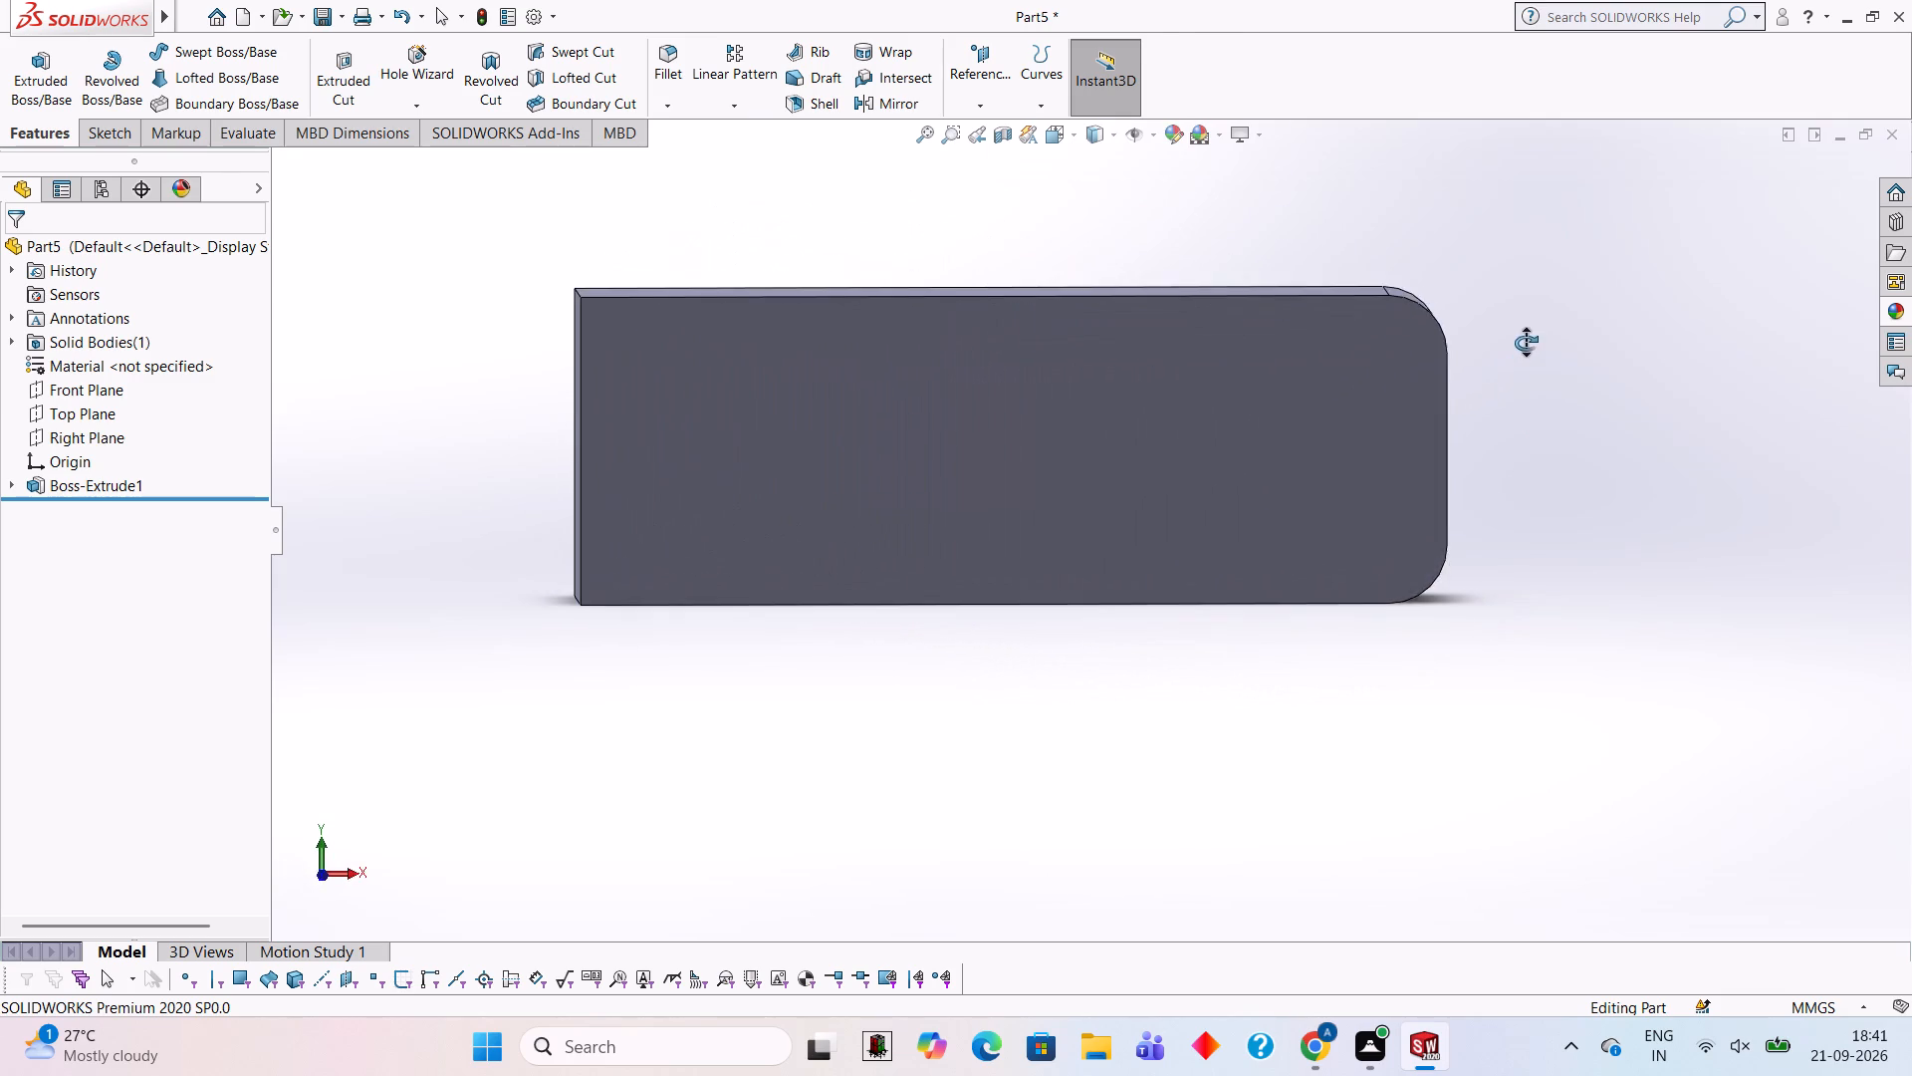
middle_click_drag(1526, 343, 1512, 398)
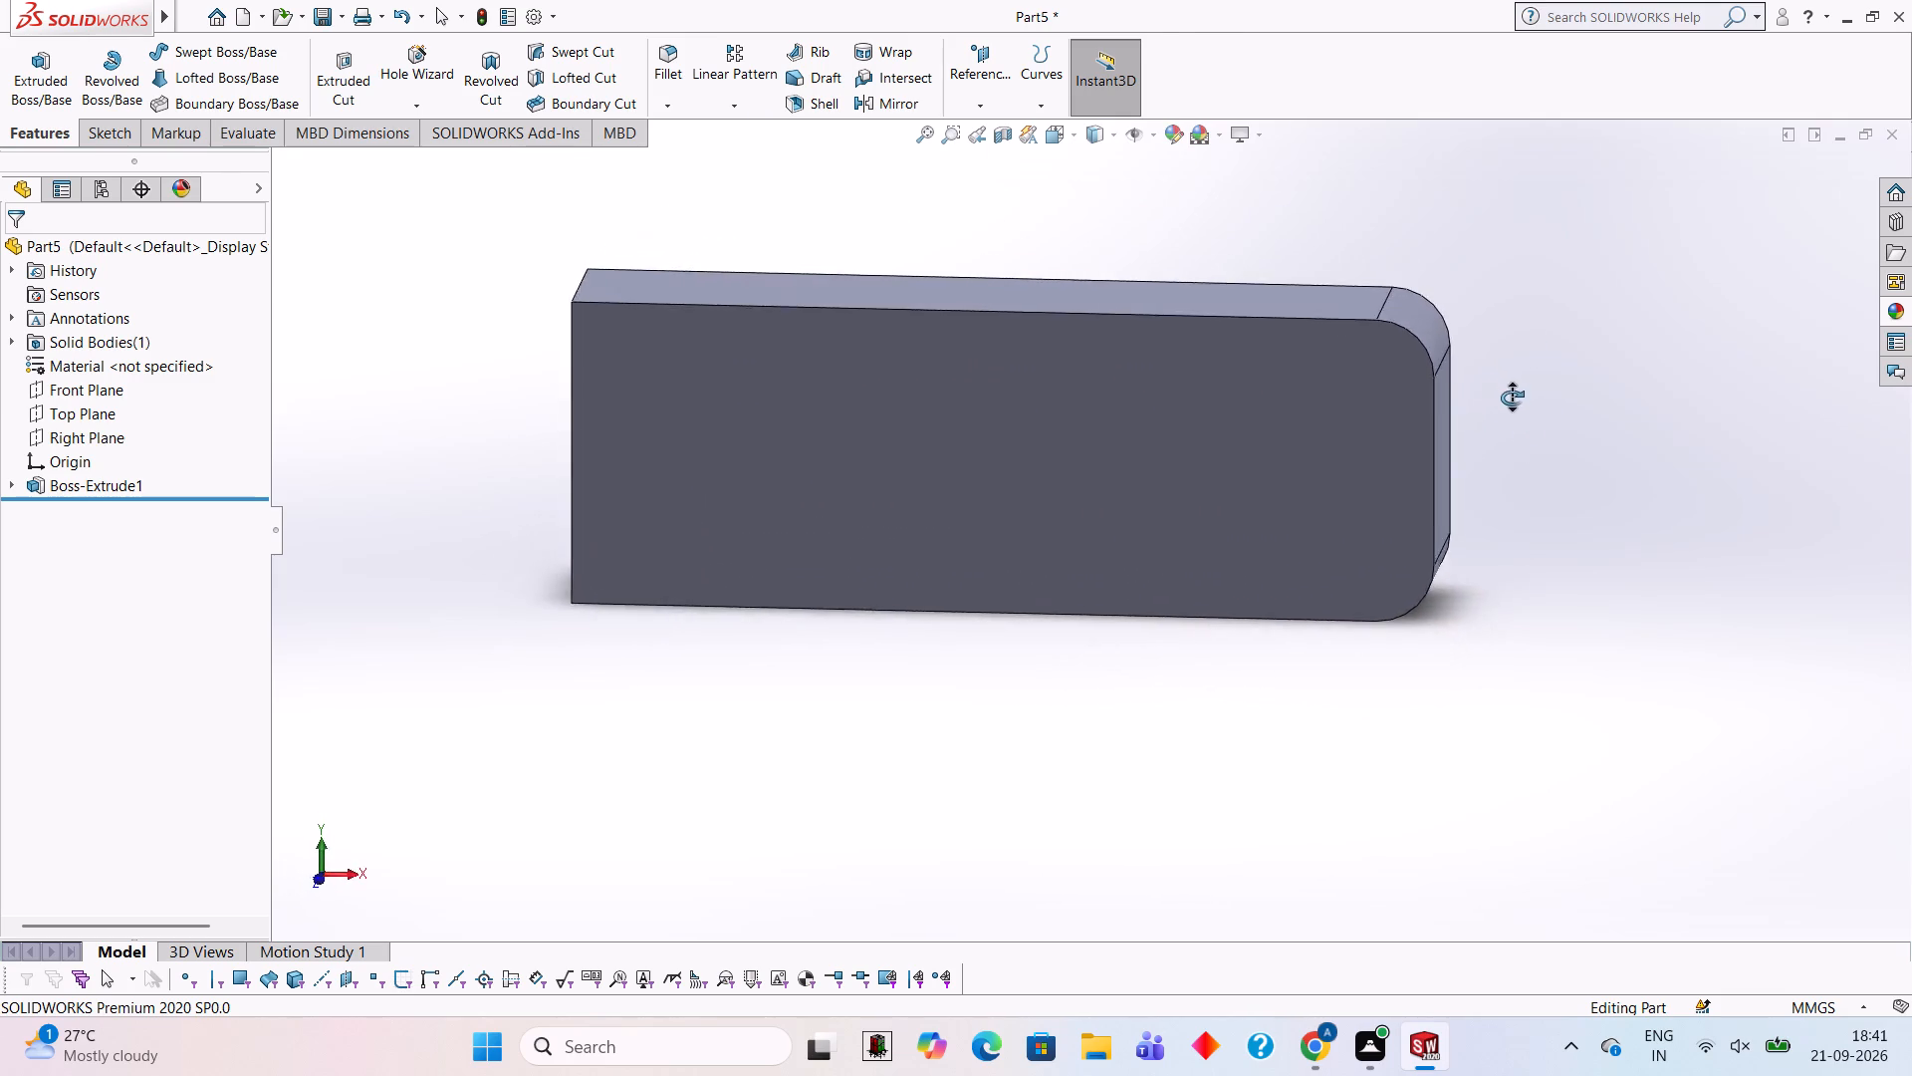
middle_click_drag(1512, 398, 1464, 377)
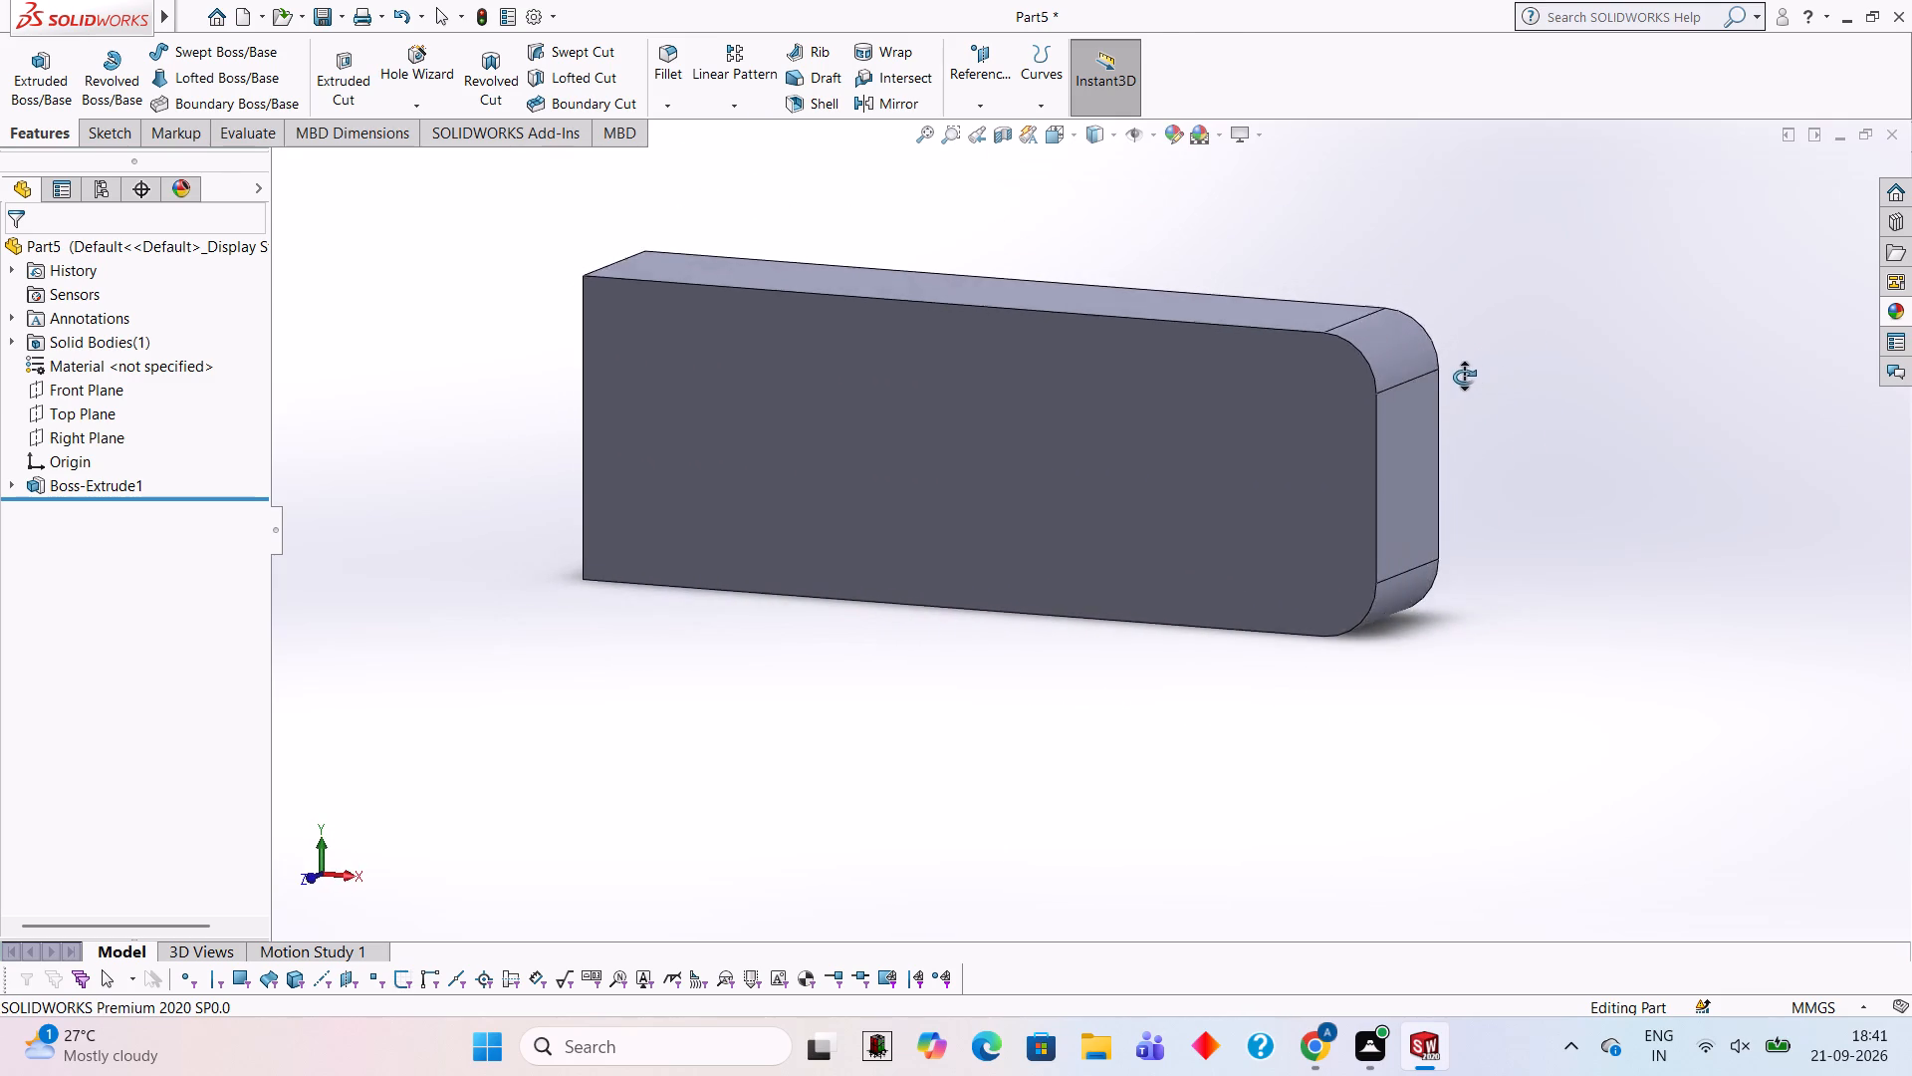
middle_click_drag(1464, 377, 1500, 374)
middle_click_drag(1493, 375, 1457, 377)
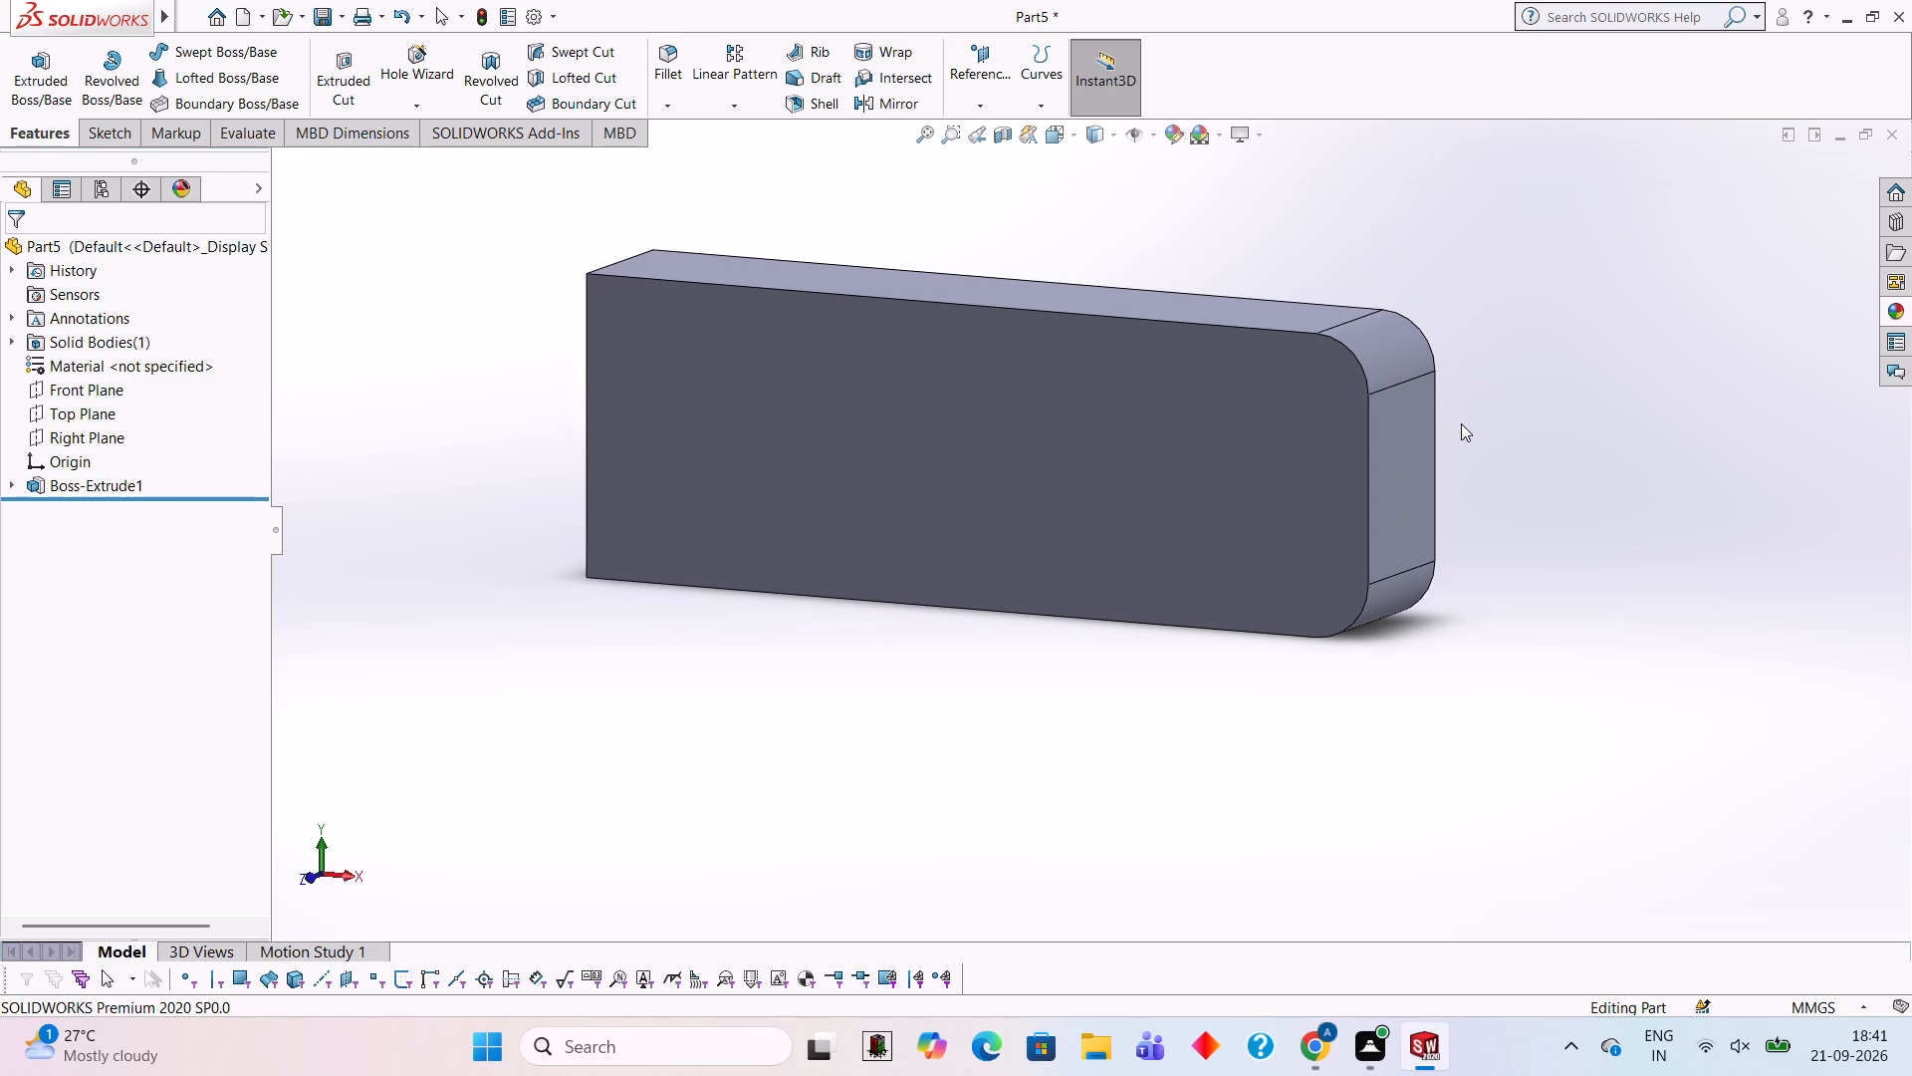
left_click(1513, 386)
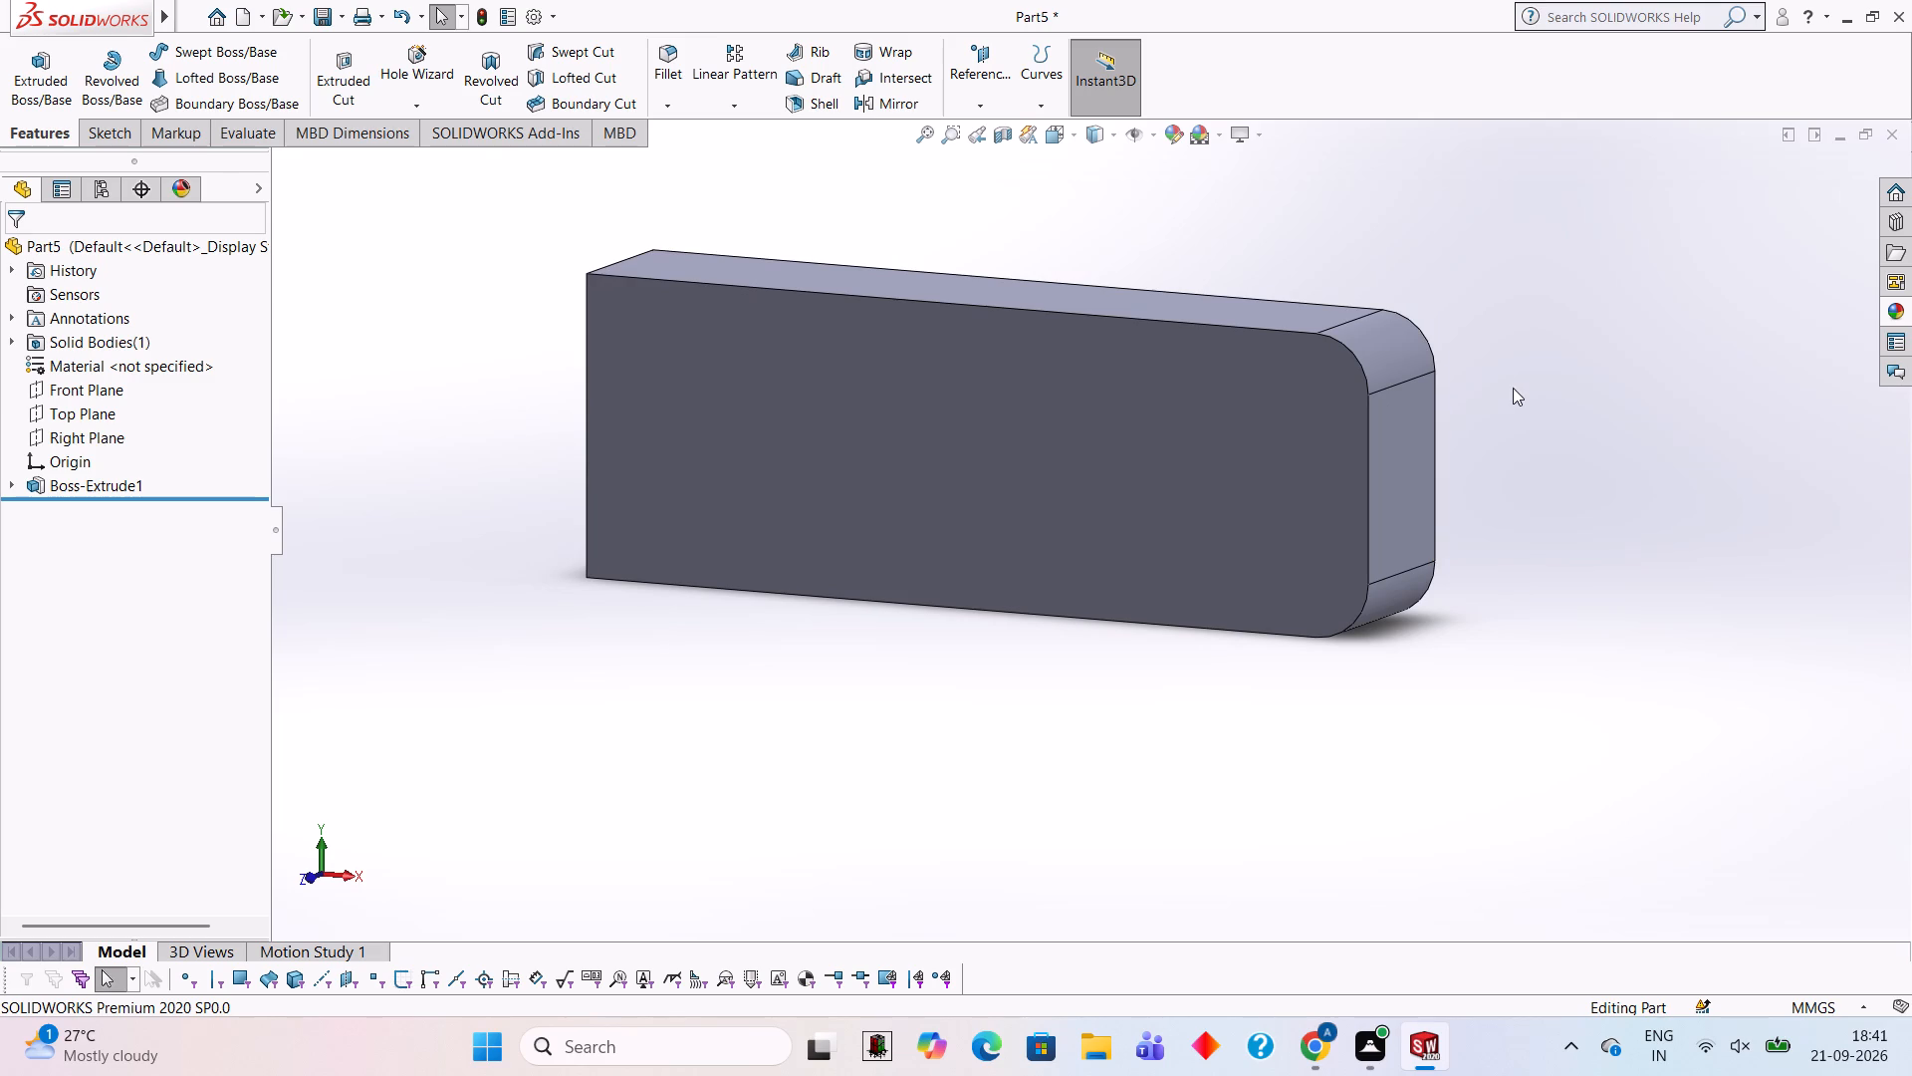
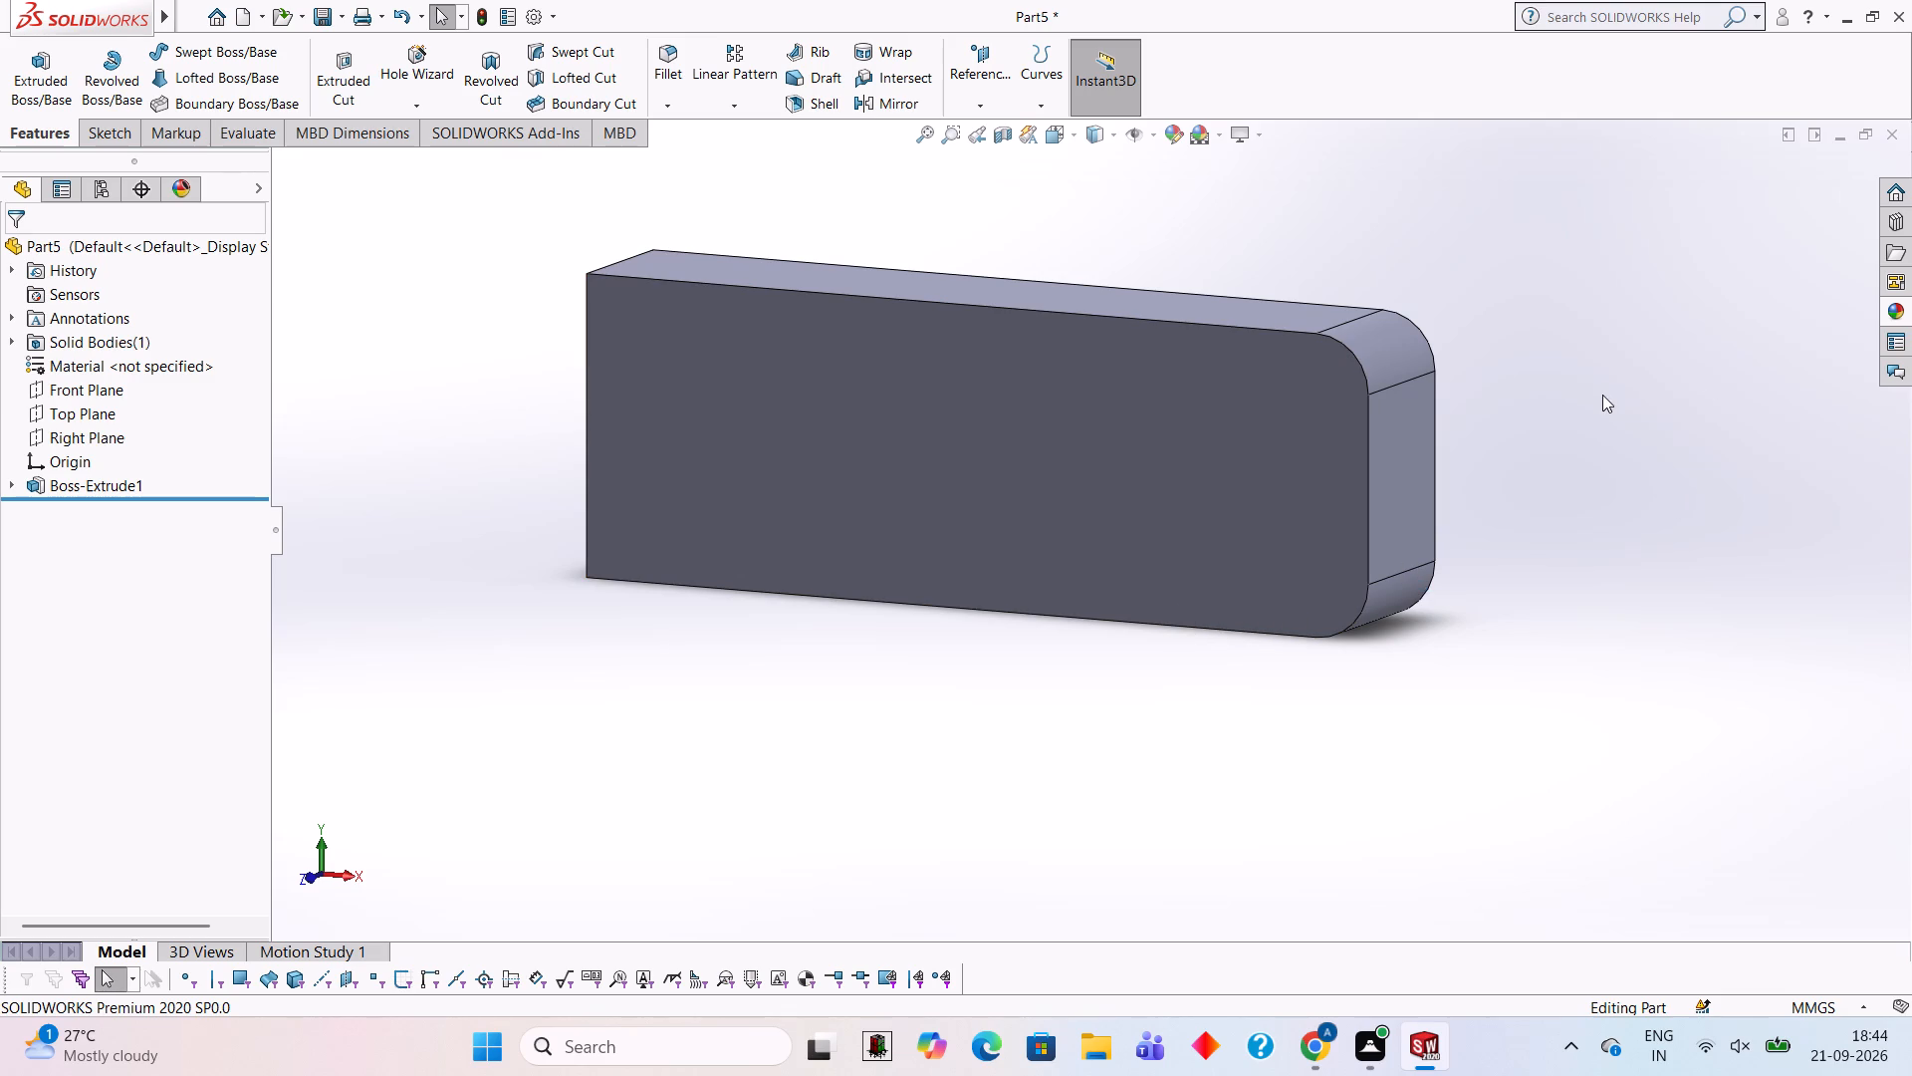
Start a new sketch on the flat bottom face of the block and view it face-on.
left_click_drag(1480, 491, 1496, 420)
middle_click_drag(1496, 420, 1506, 289)
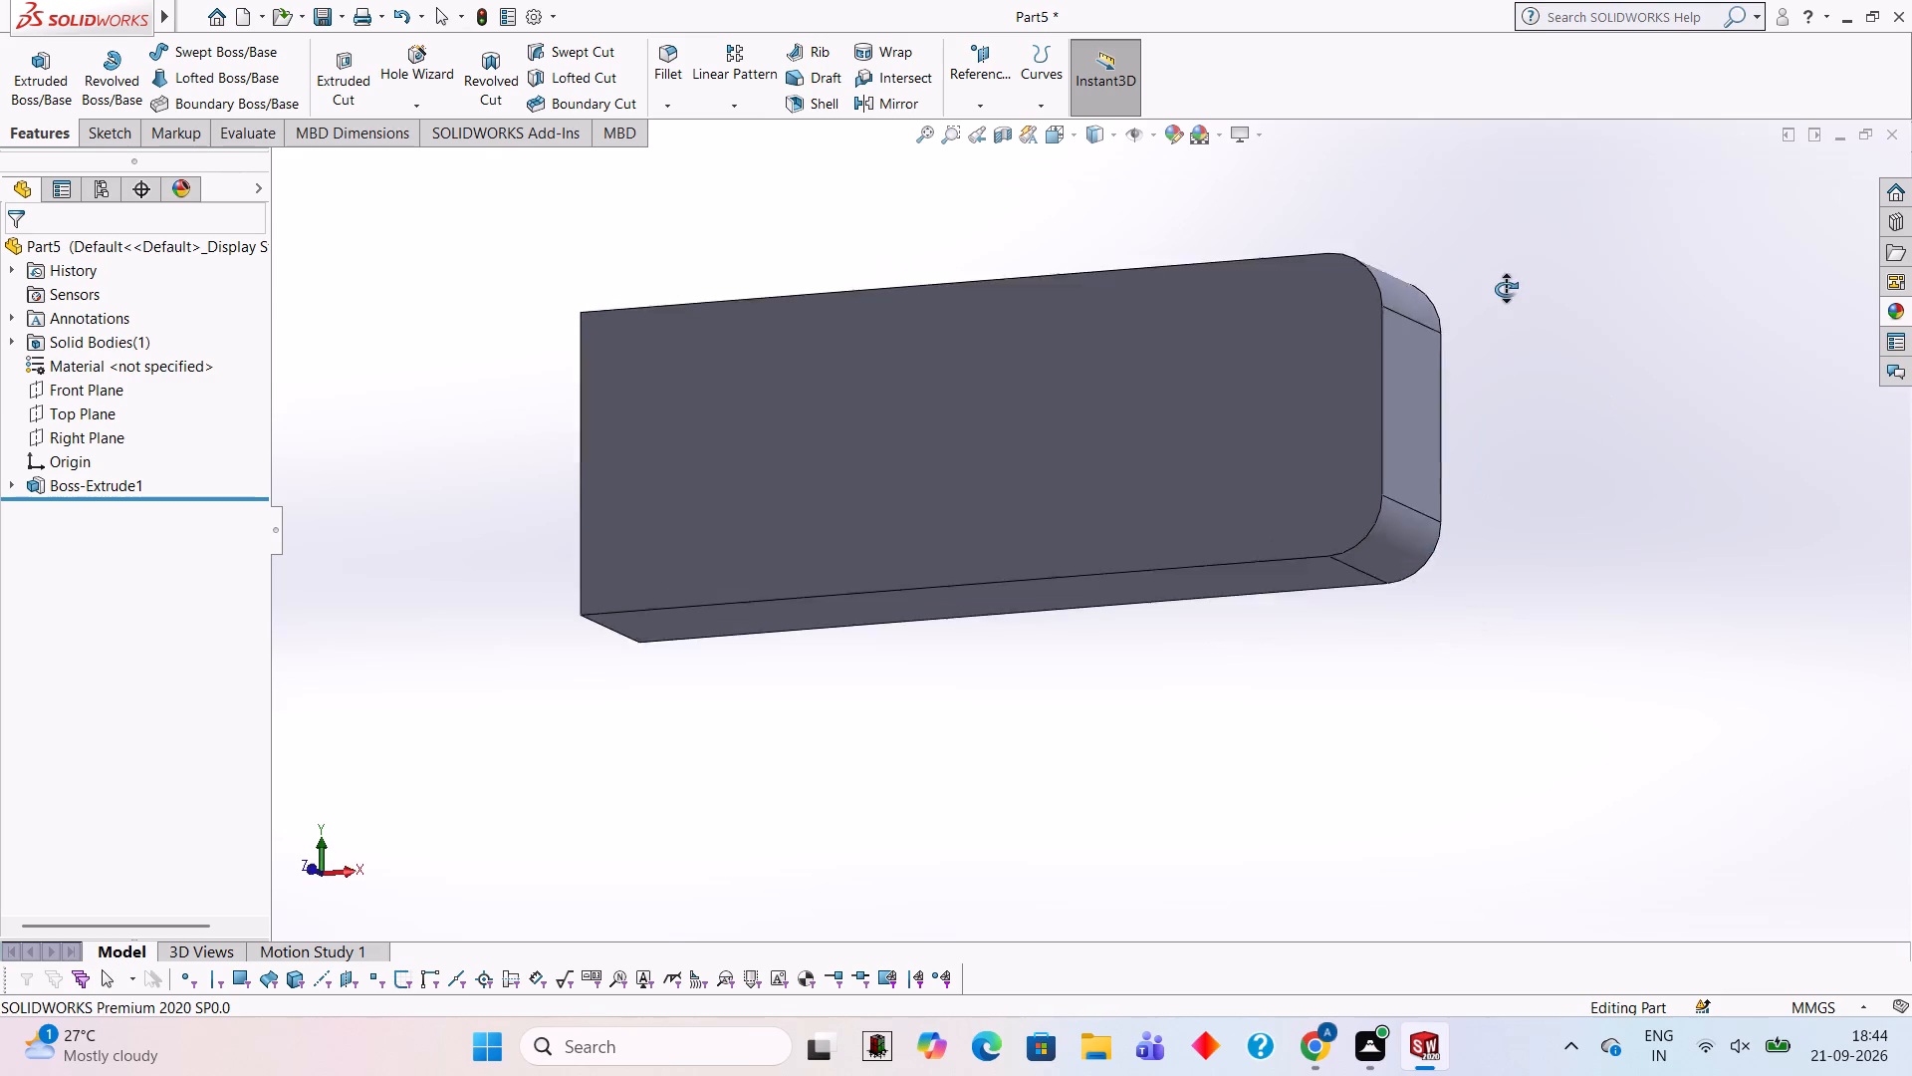
middle_click_drag(1506, 289, 1529, 294)
middle_click_drag(1368, 640, 1370, 357)
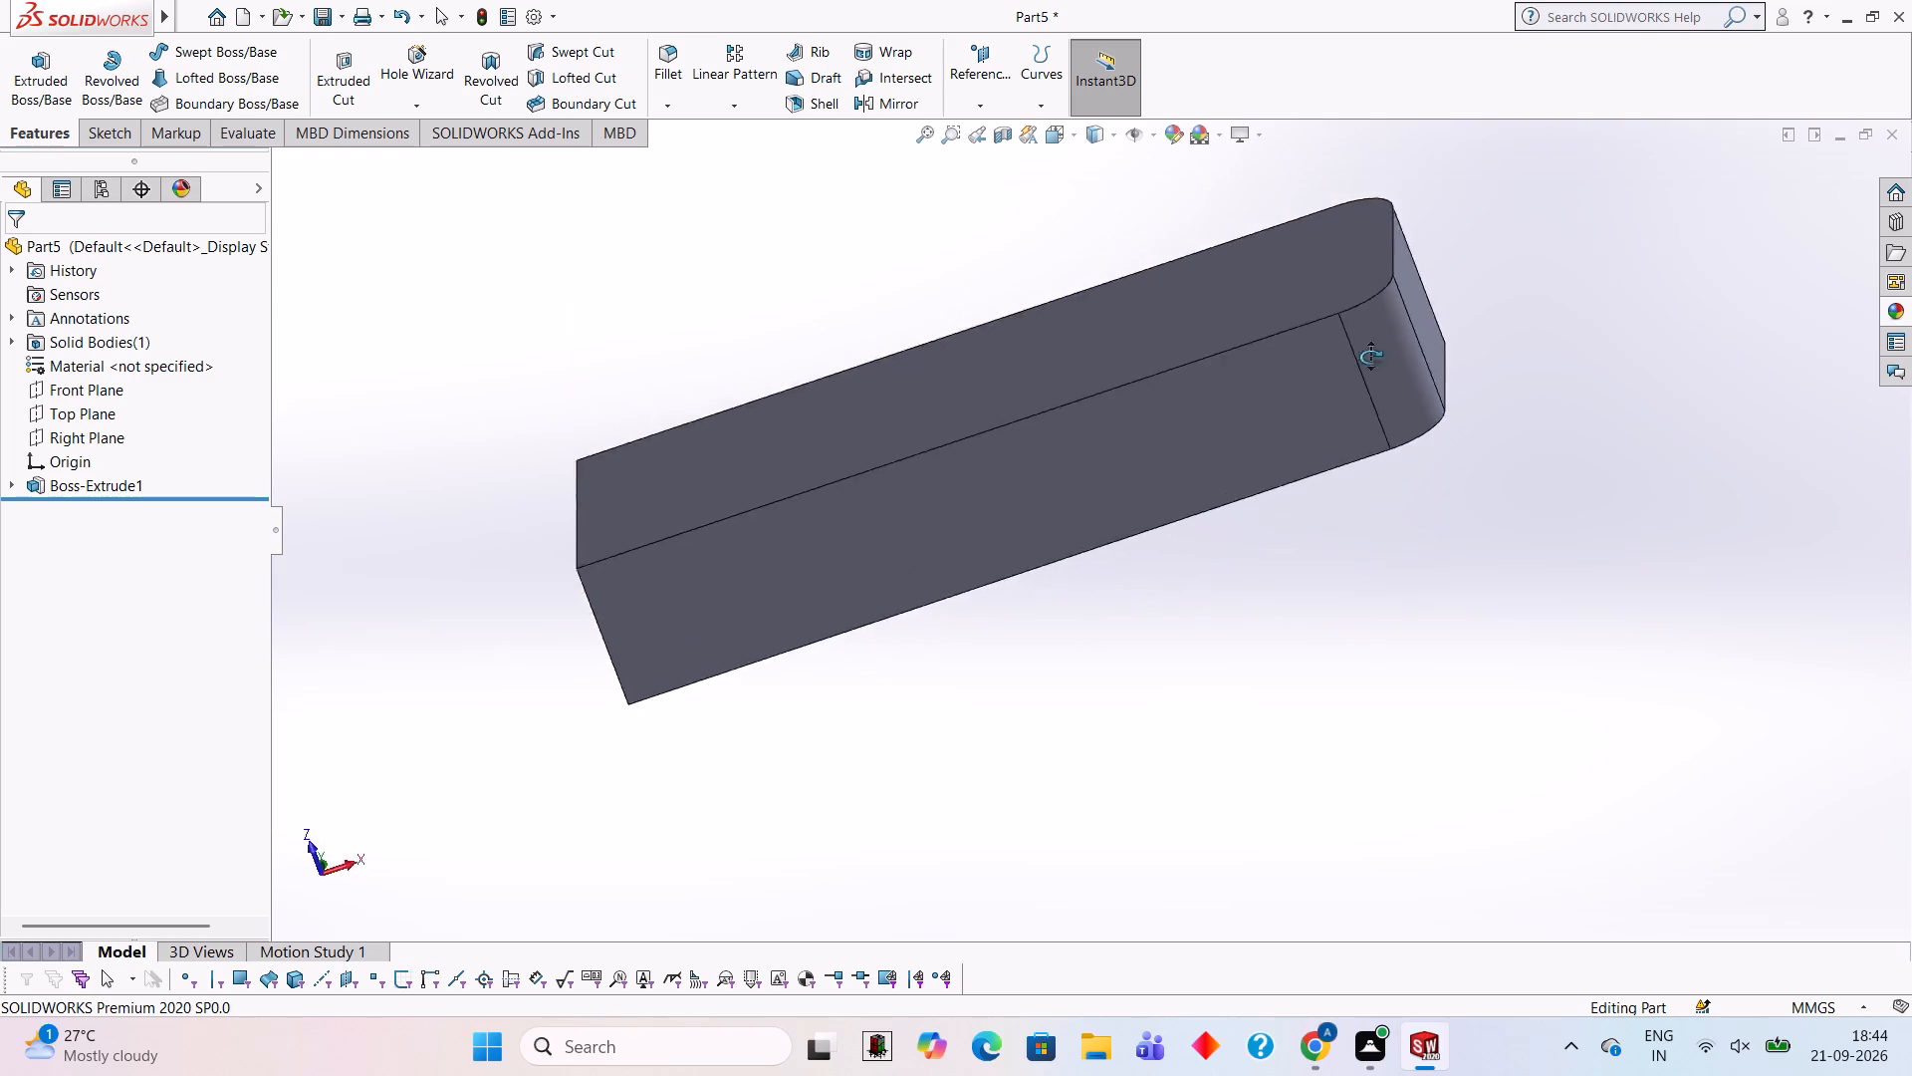
middle_click_drag(1370, 357, 1406, 291)
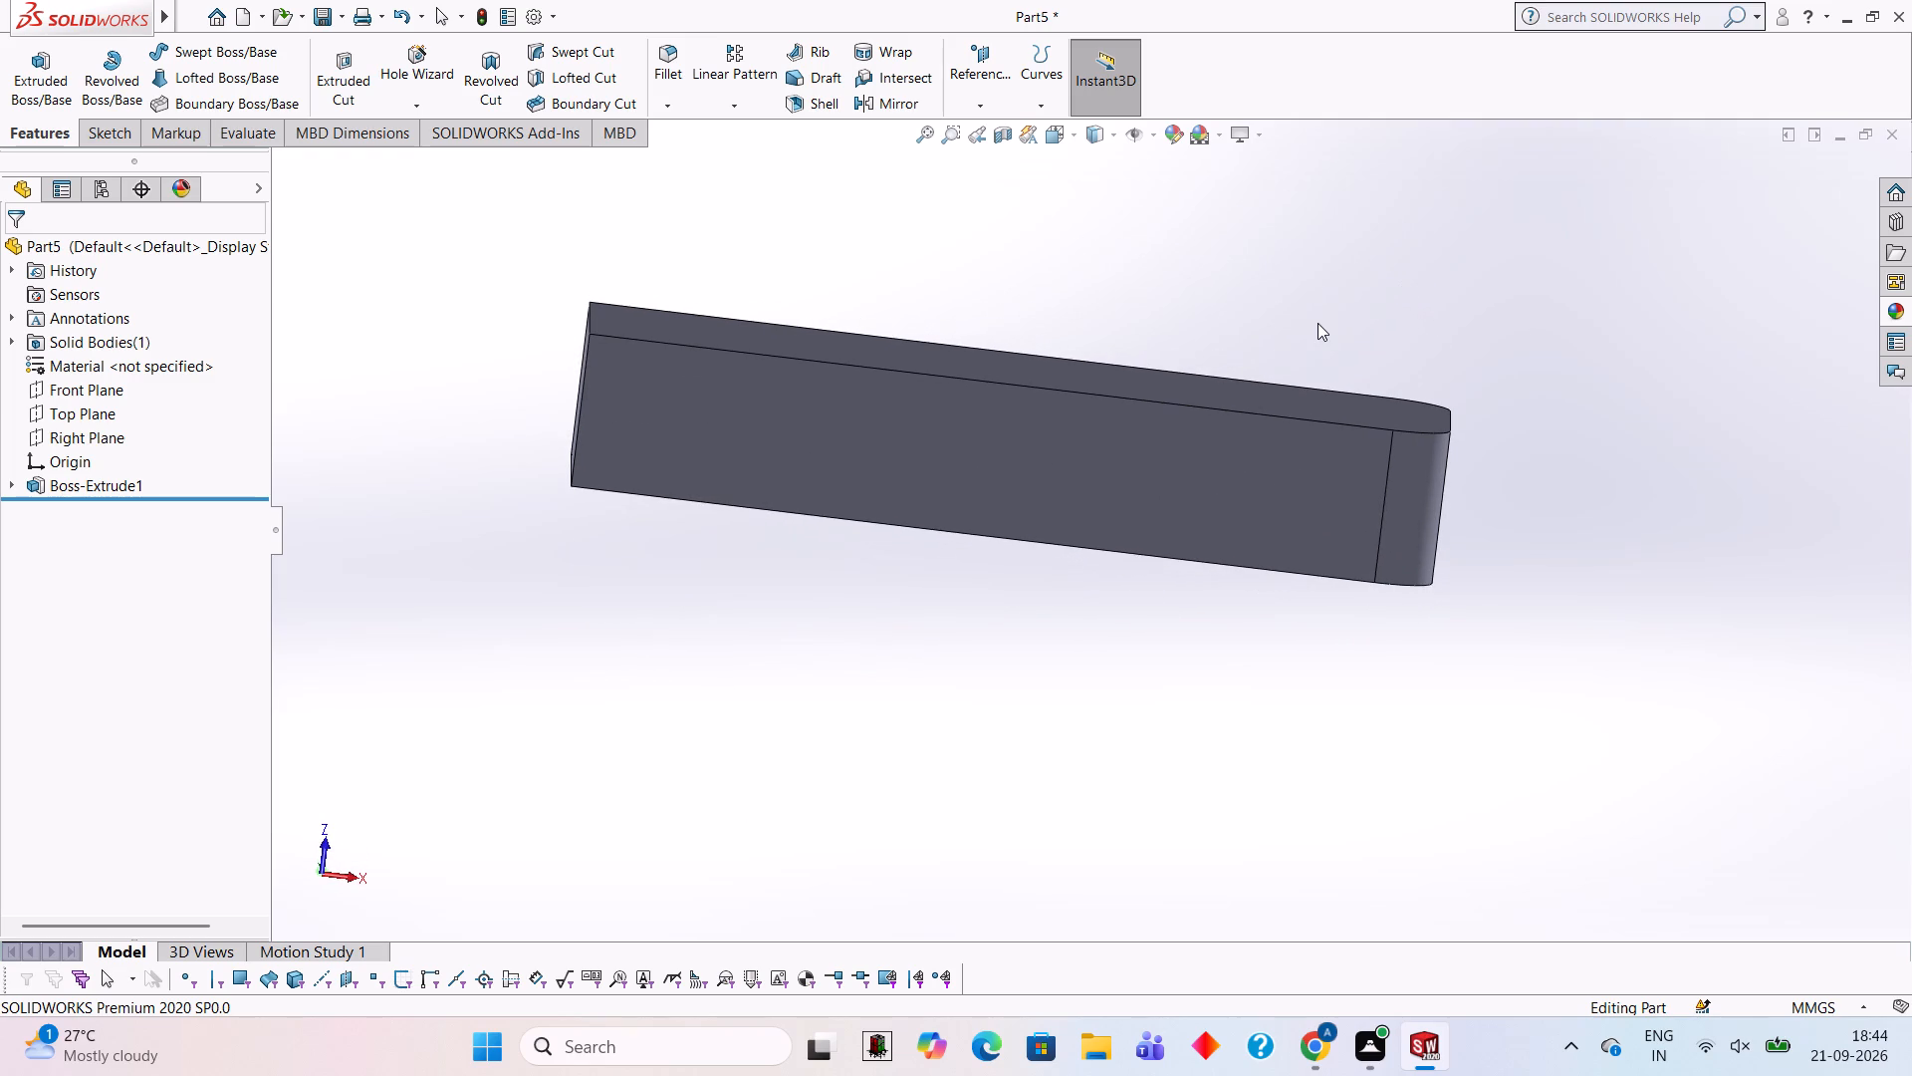
left_click(1110, 449)
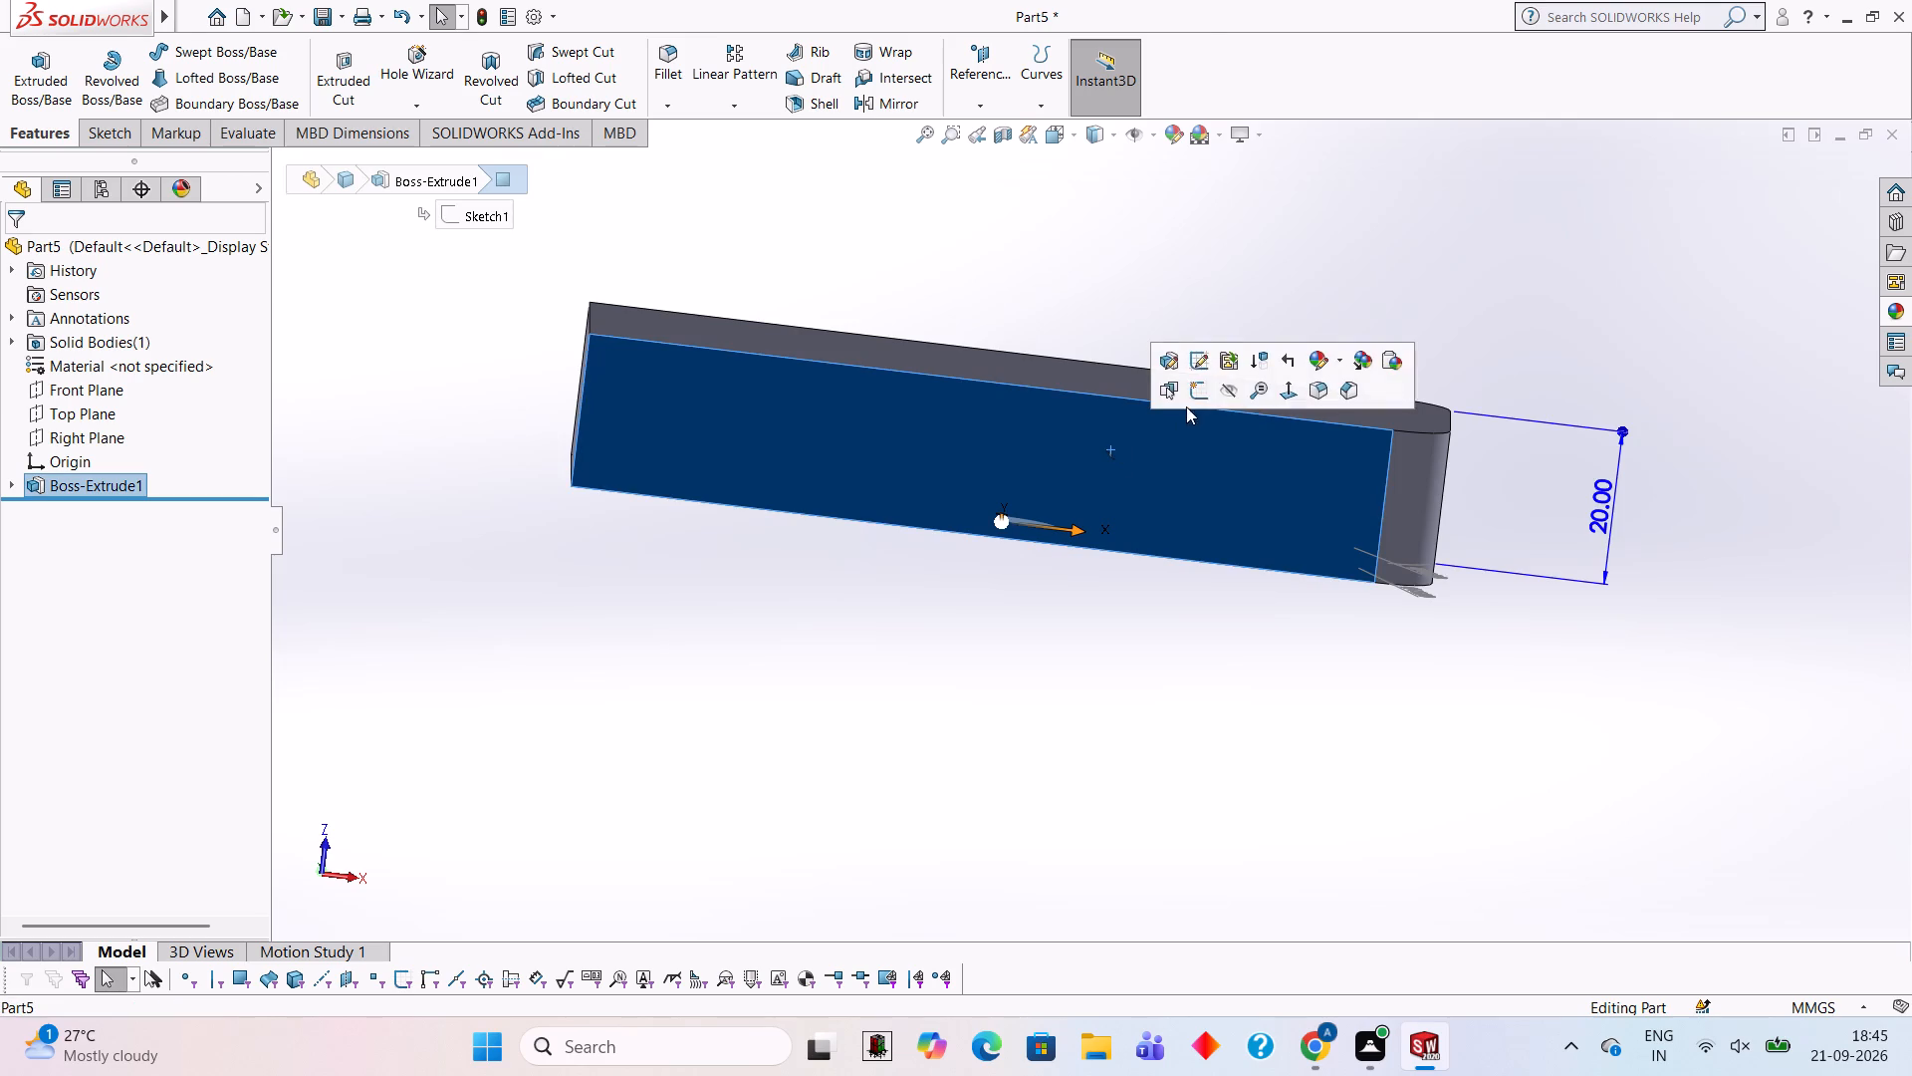
left_click(1201, 394)
key("ctrl+8")
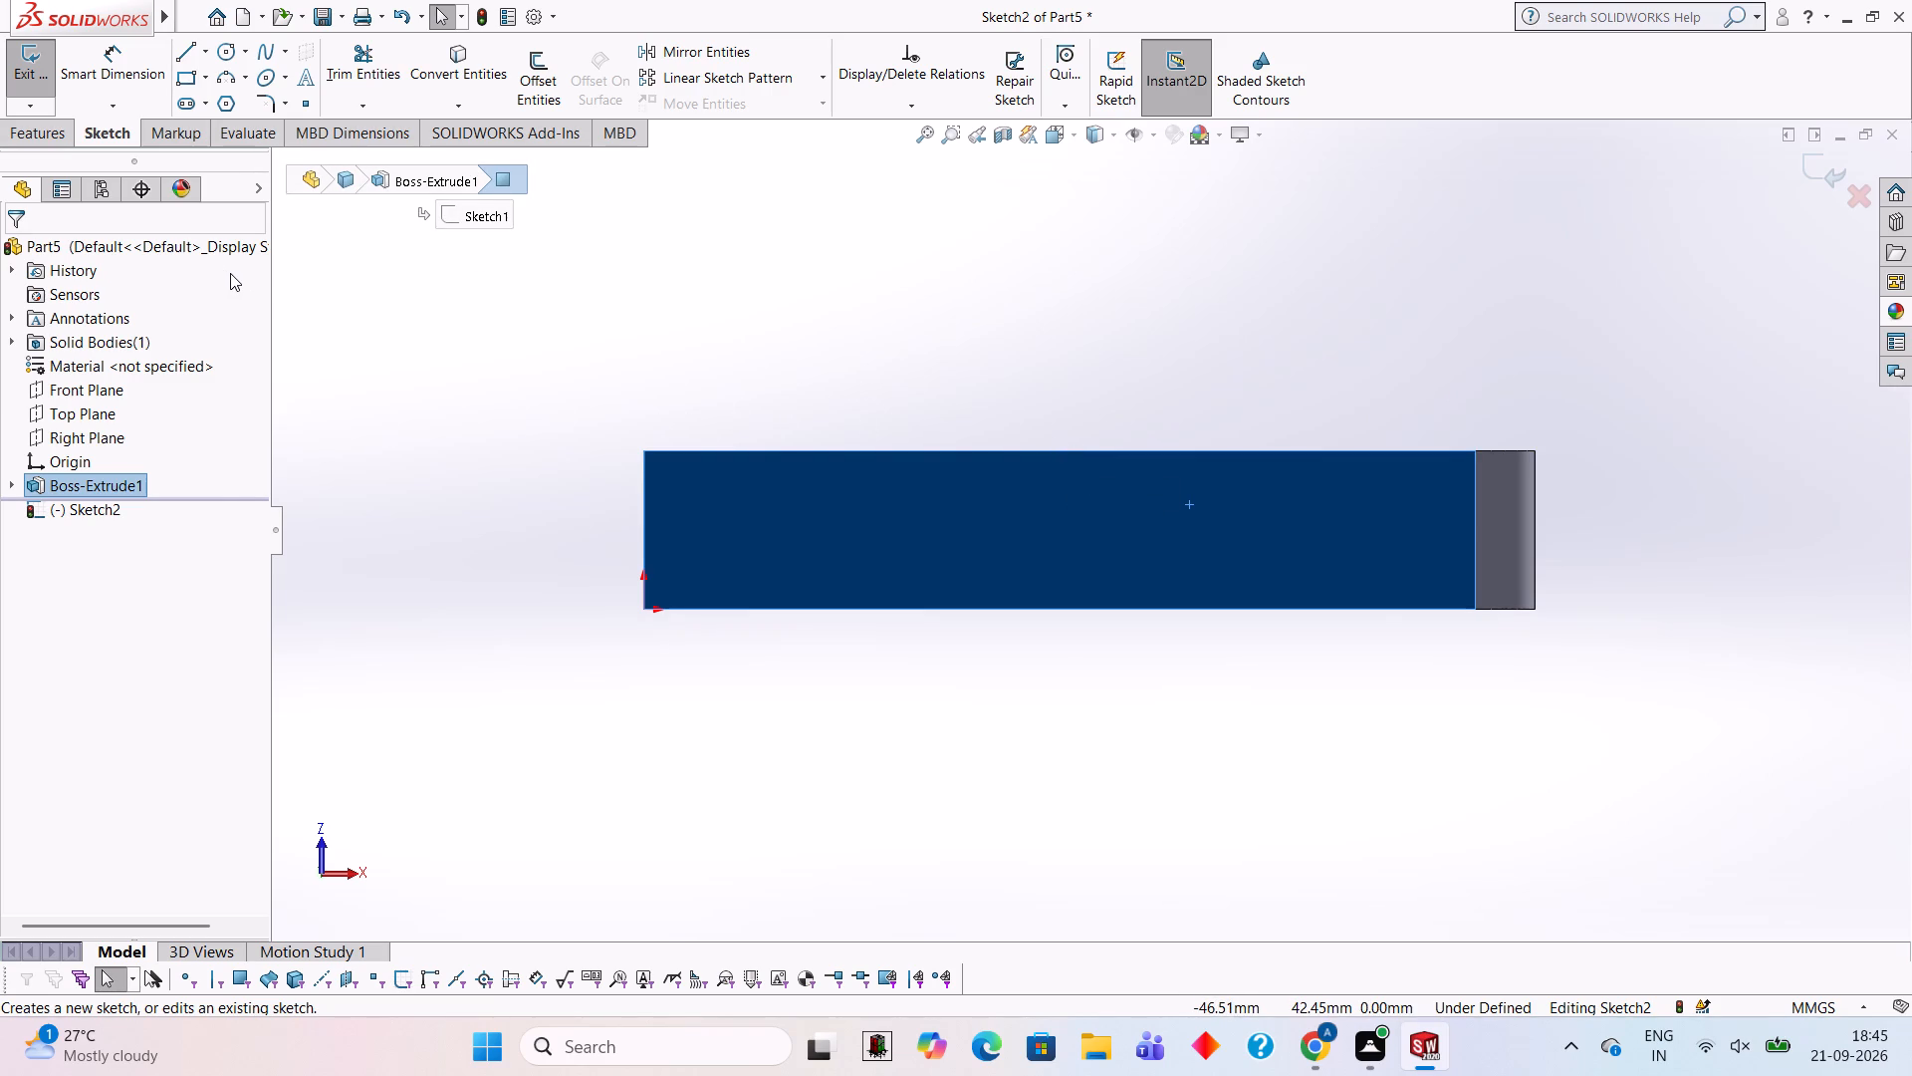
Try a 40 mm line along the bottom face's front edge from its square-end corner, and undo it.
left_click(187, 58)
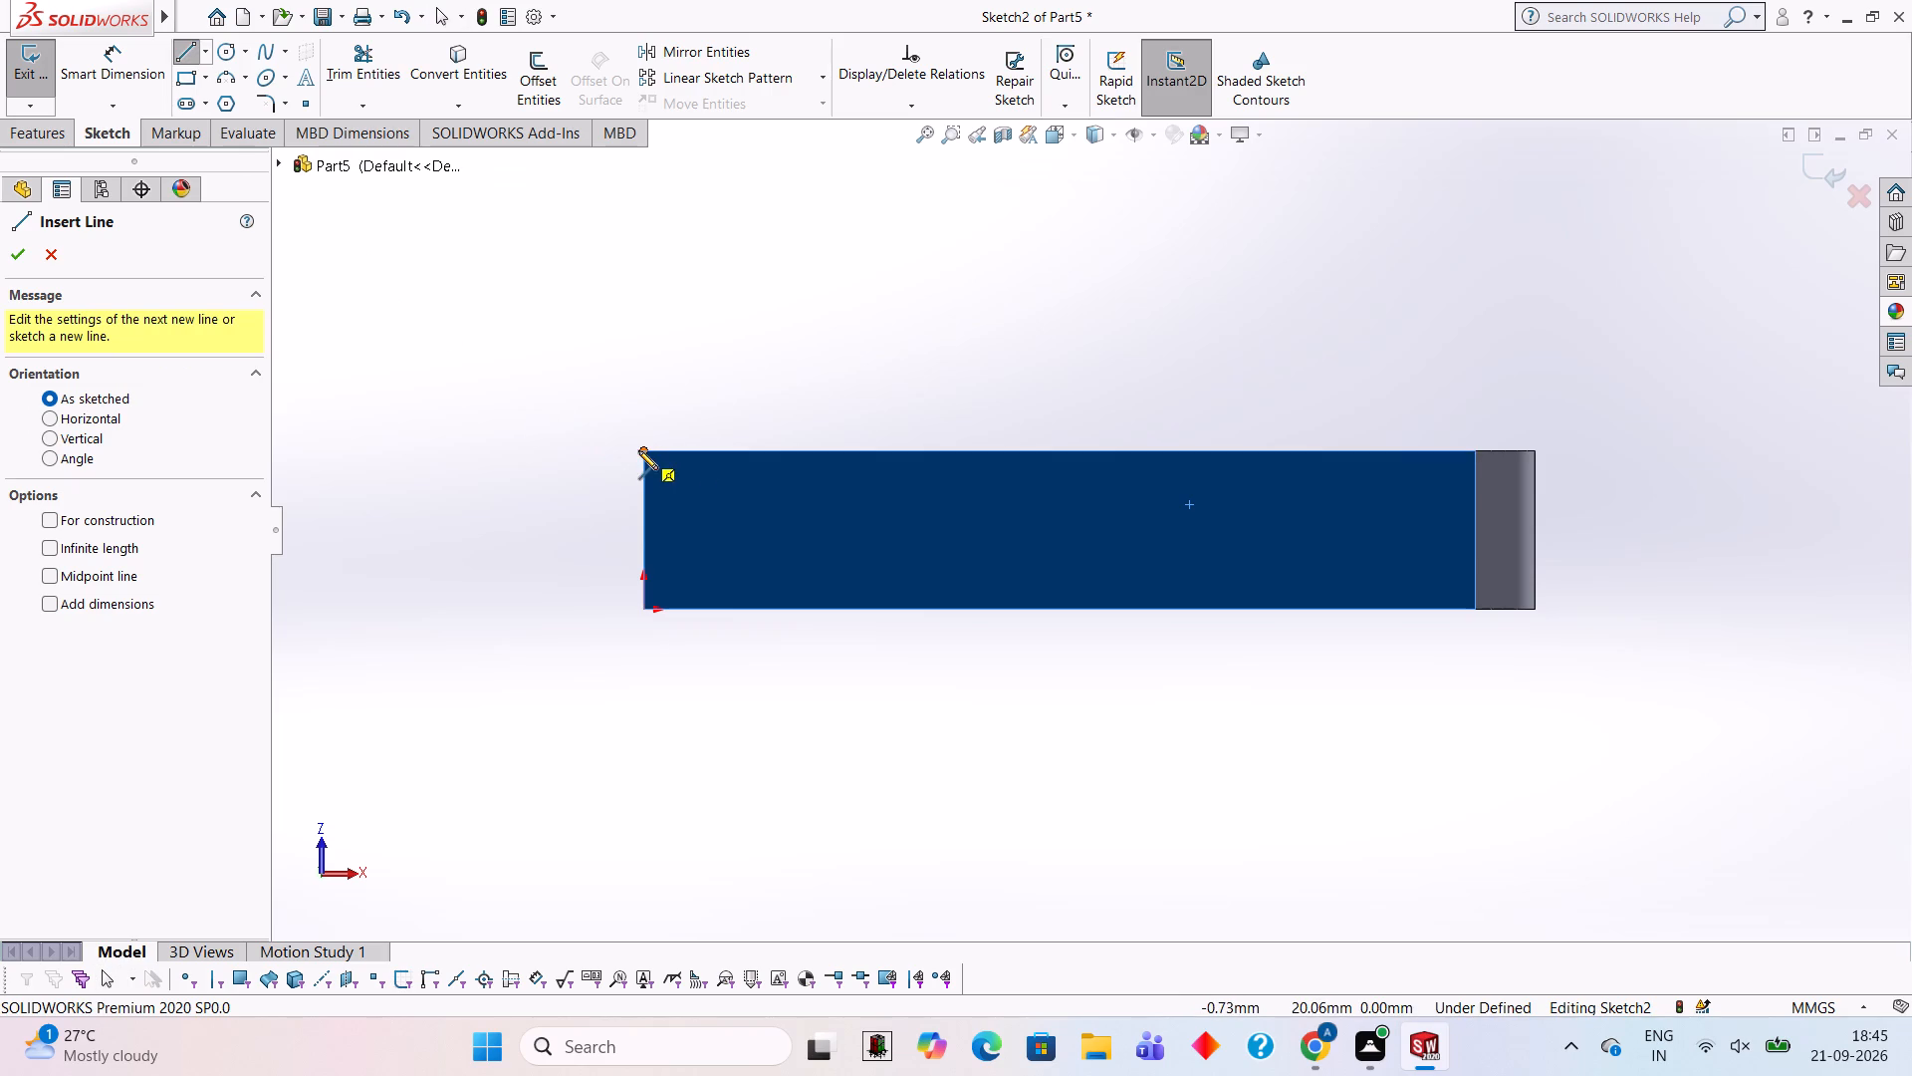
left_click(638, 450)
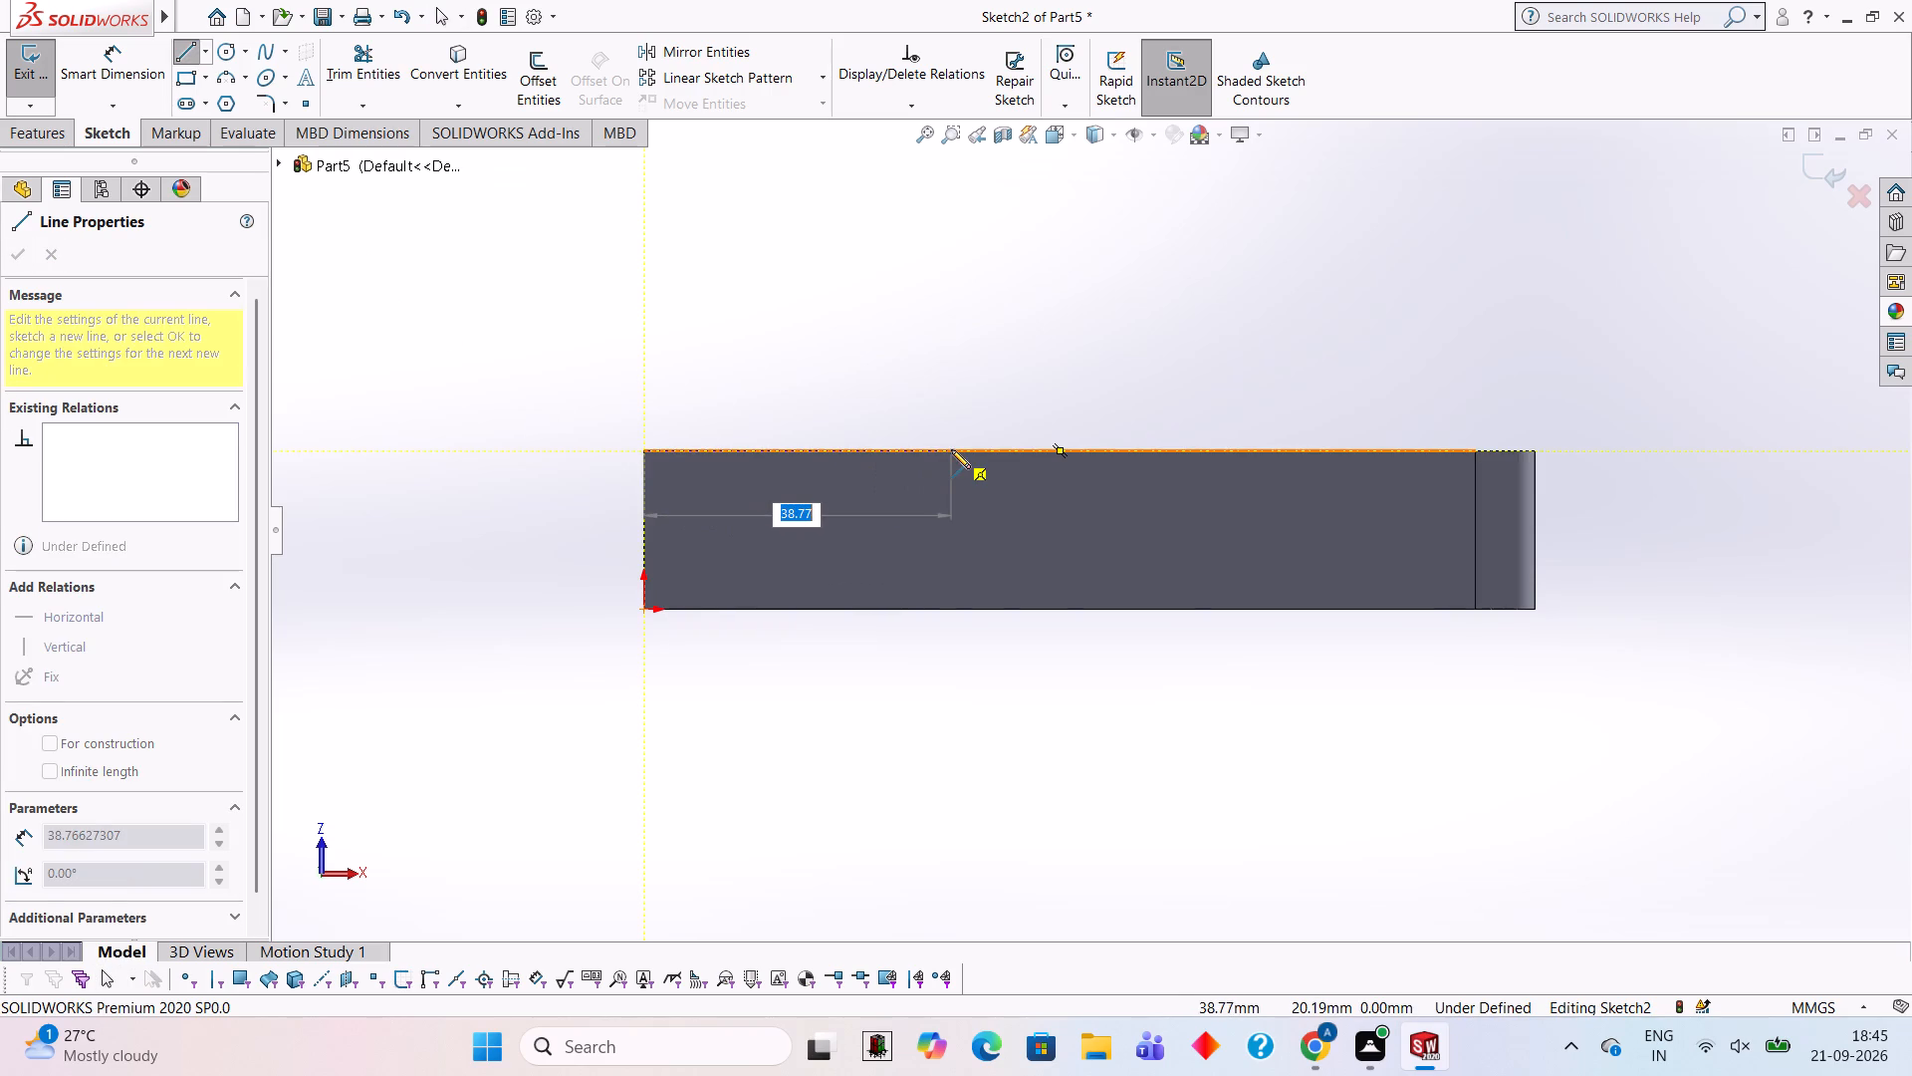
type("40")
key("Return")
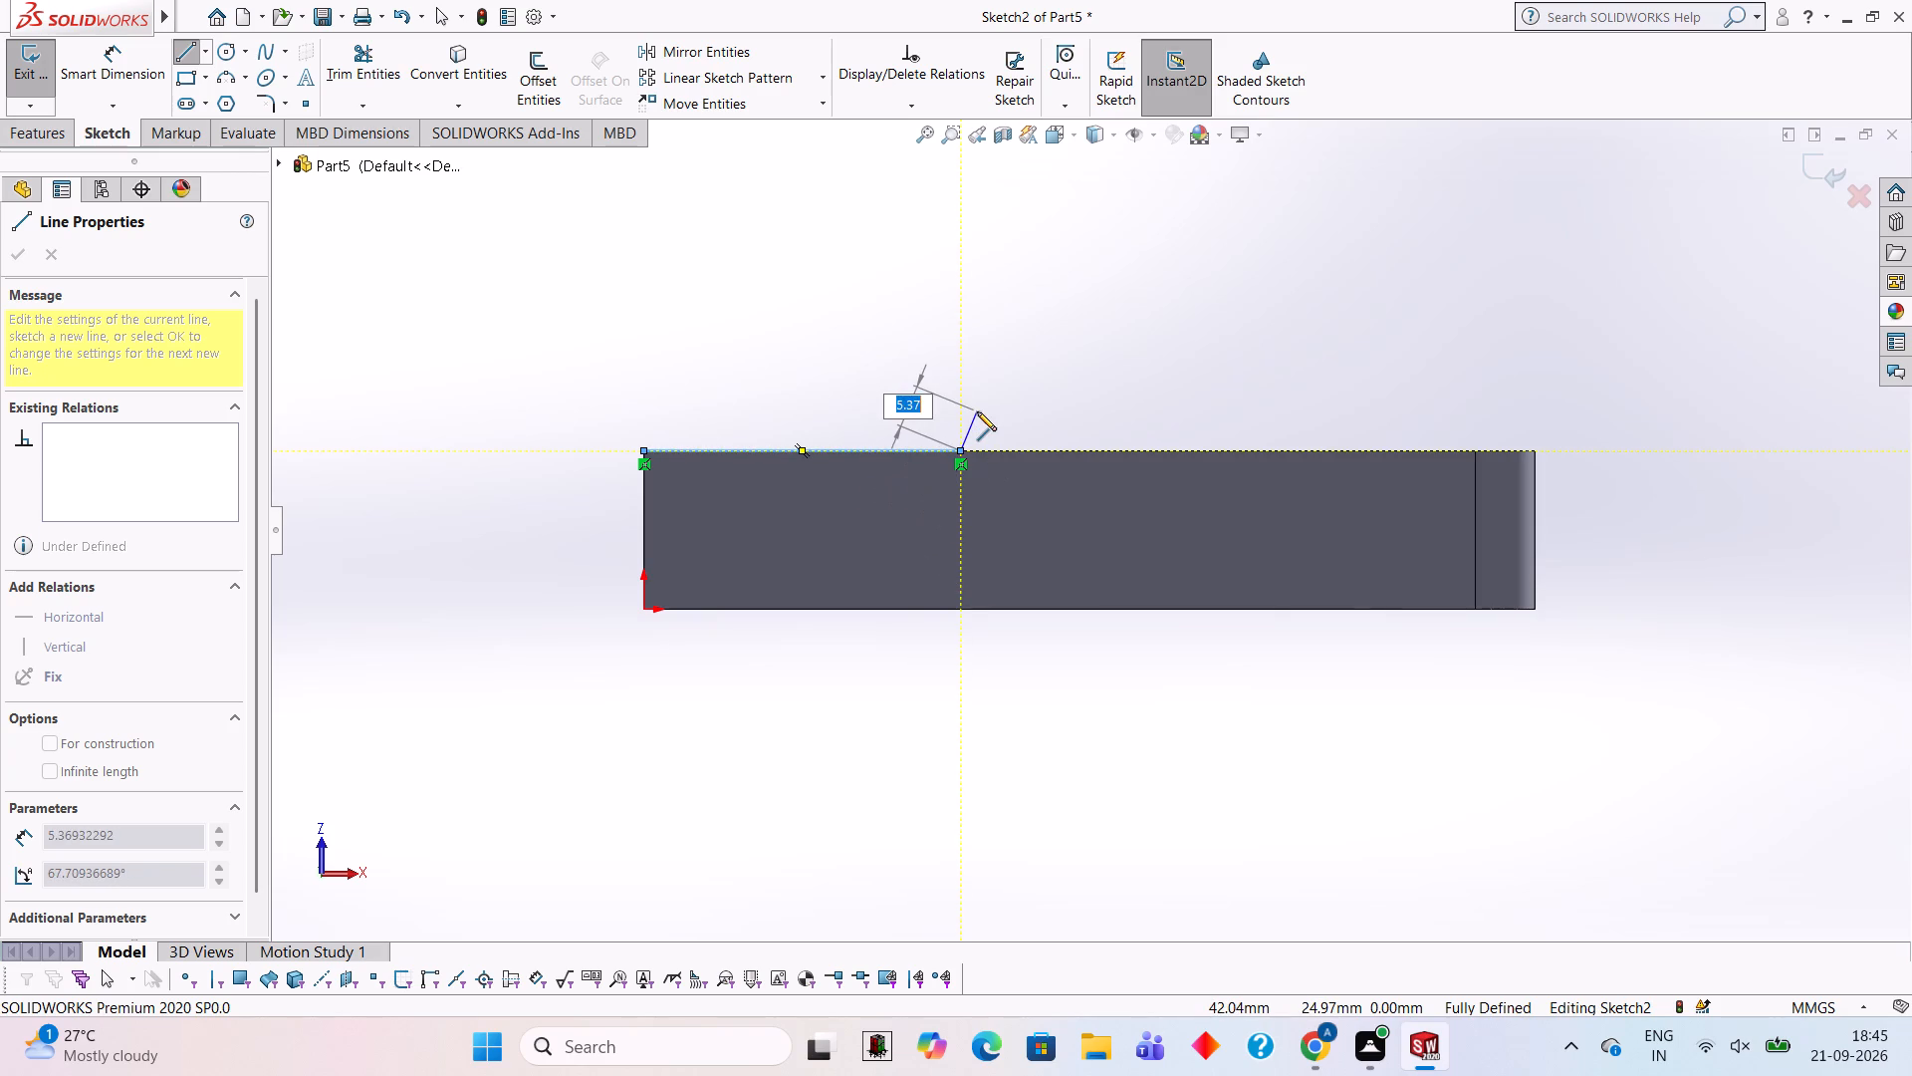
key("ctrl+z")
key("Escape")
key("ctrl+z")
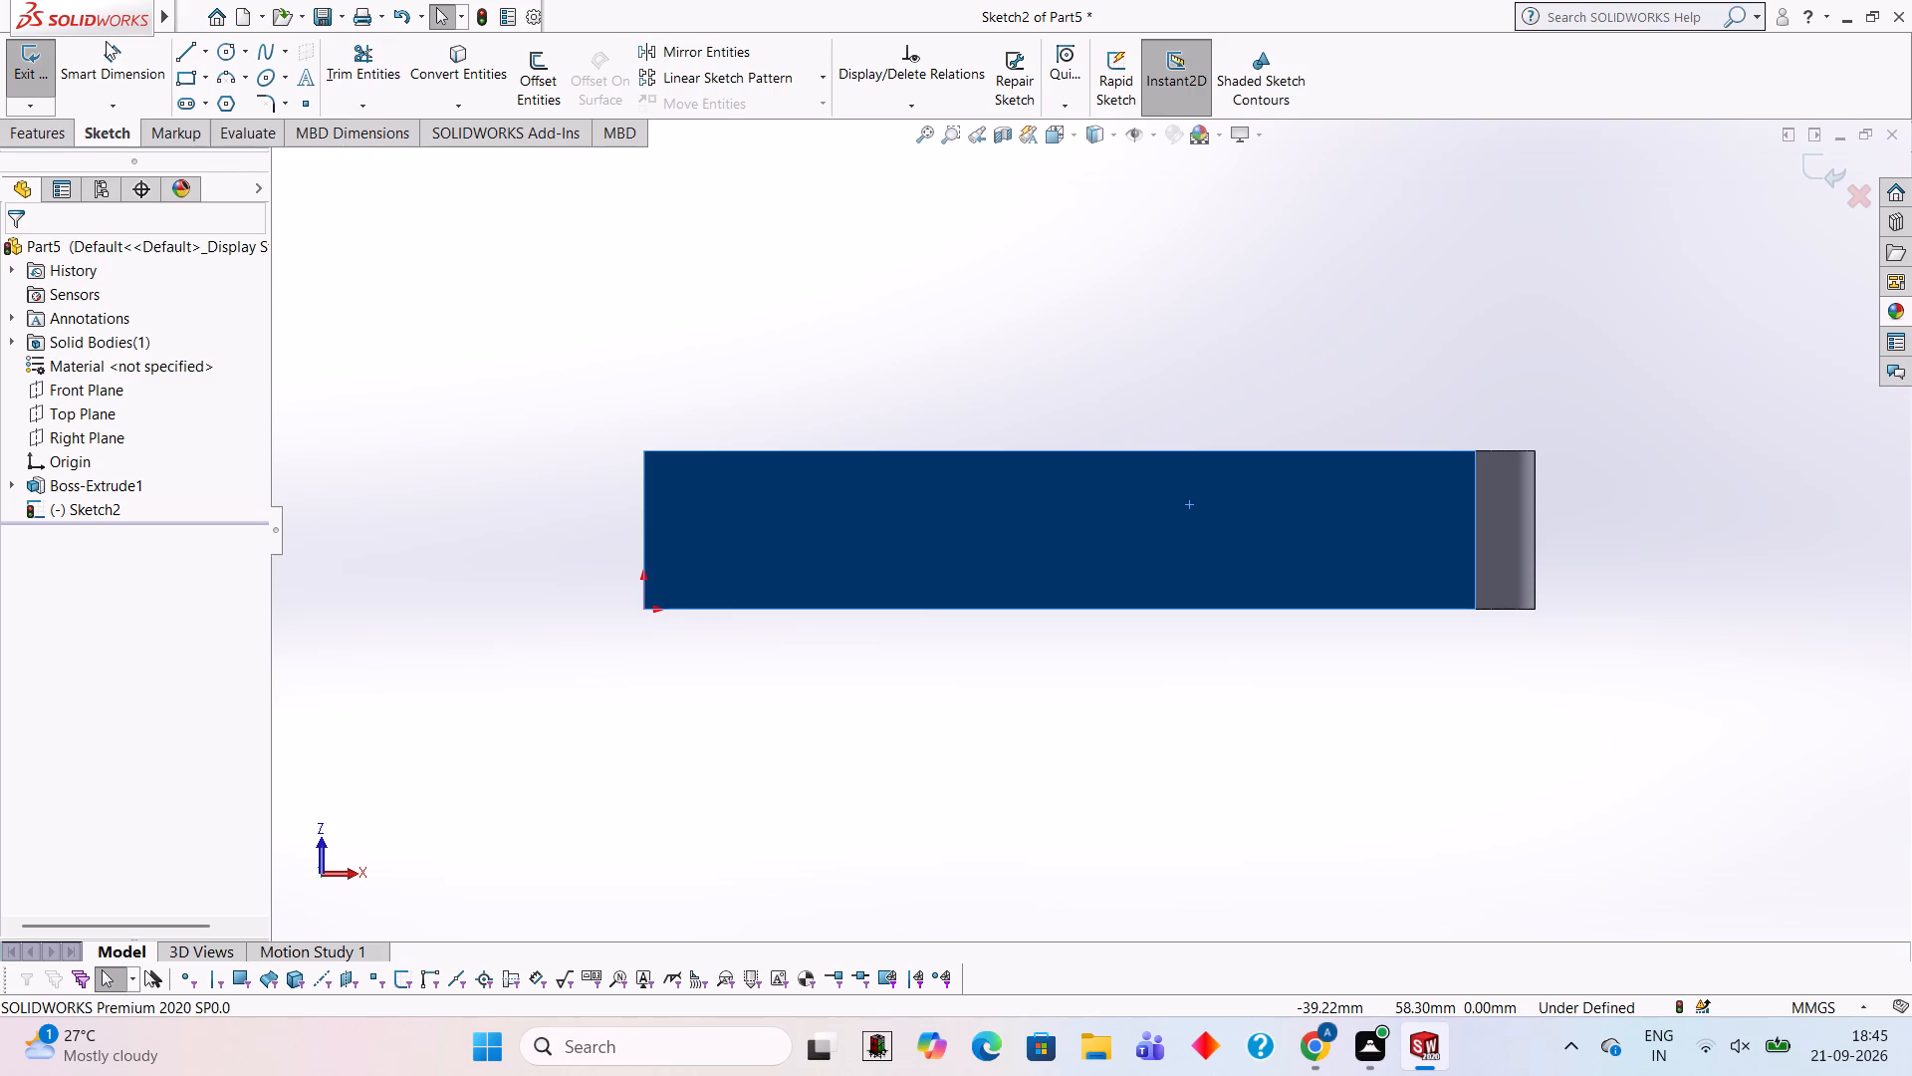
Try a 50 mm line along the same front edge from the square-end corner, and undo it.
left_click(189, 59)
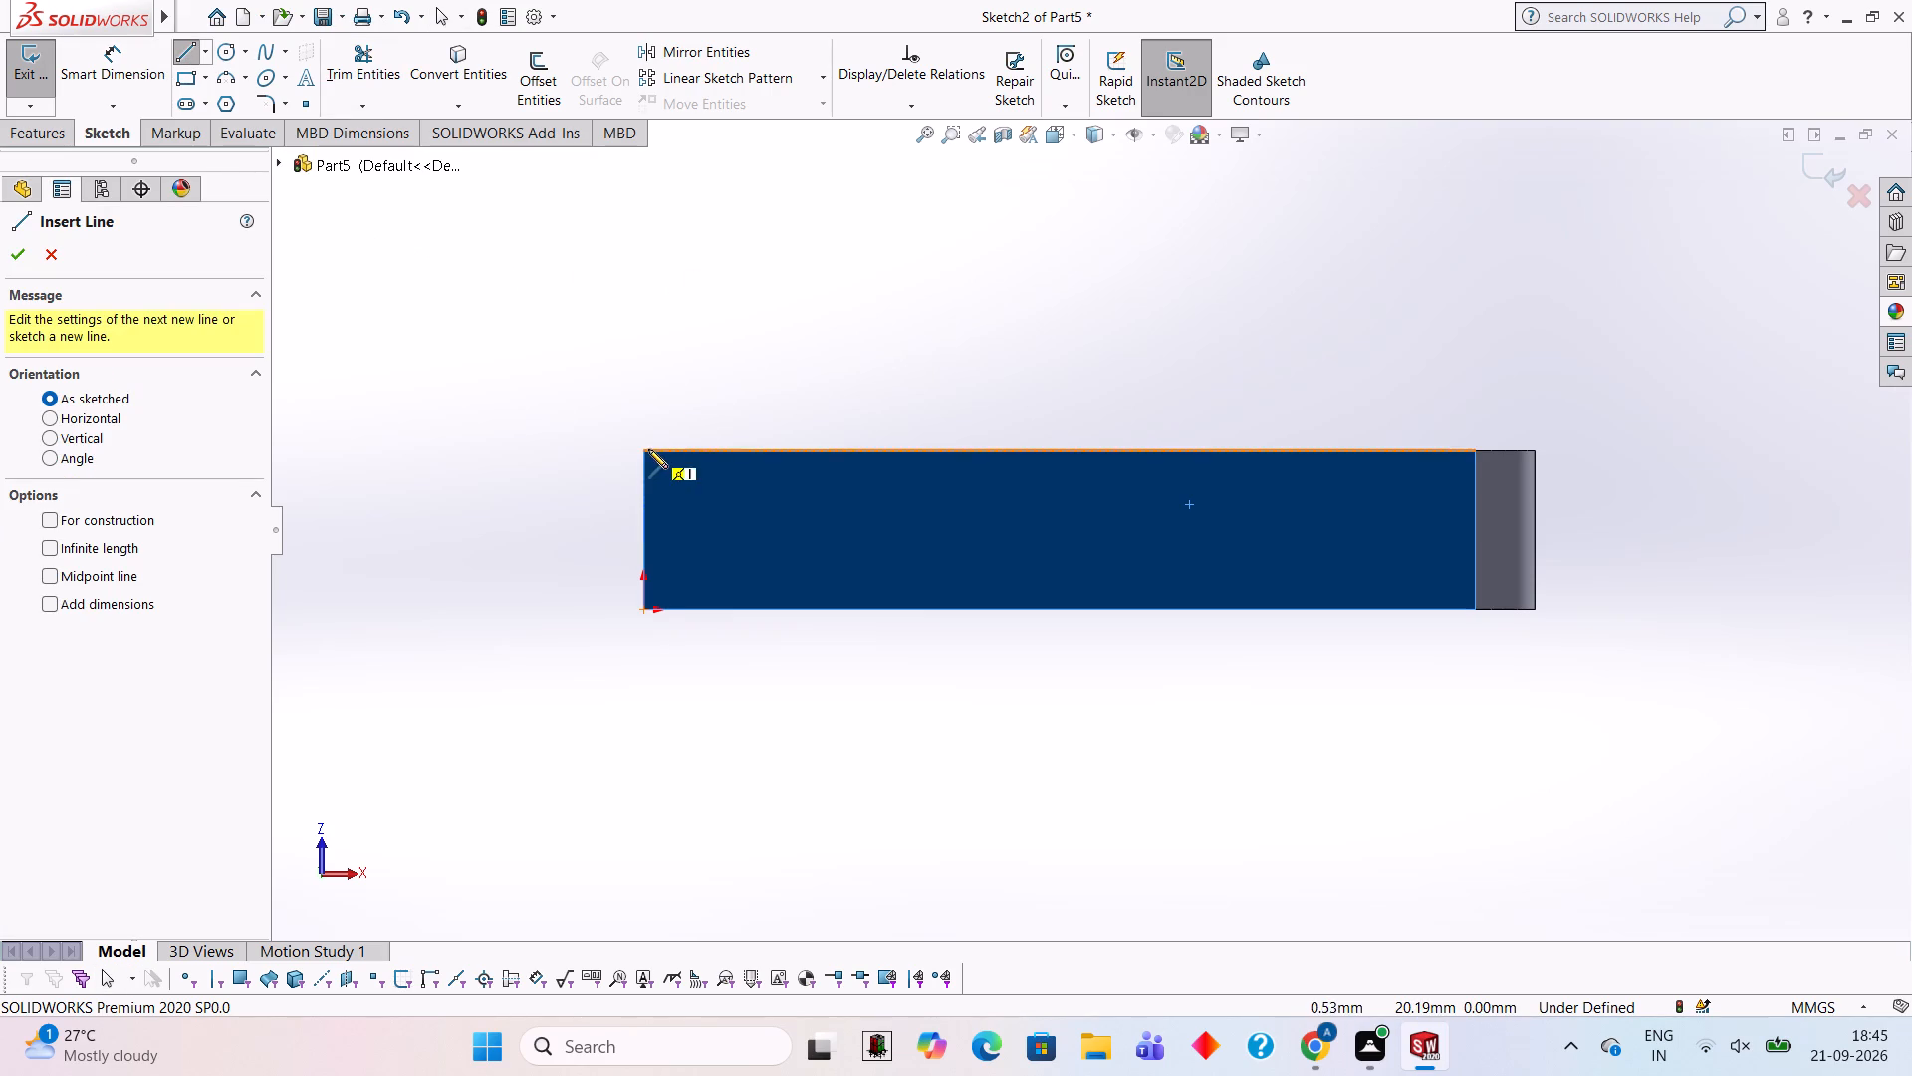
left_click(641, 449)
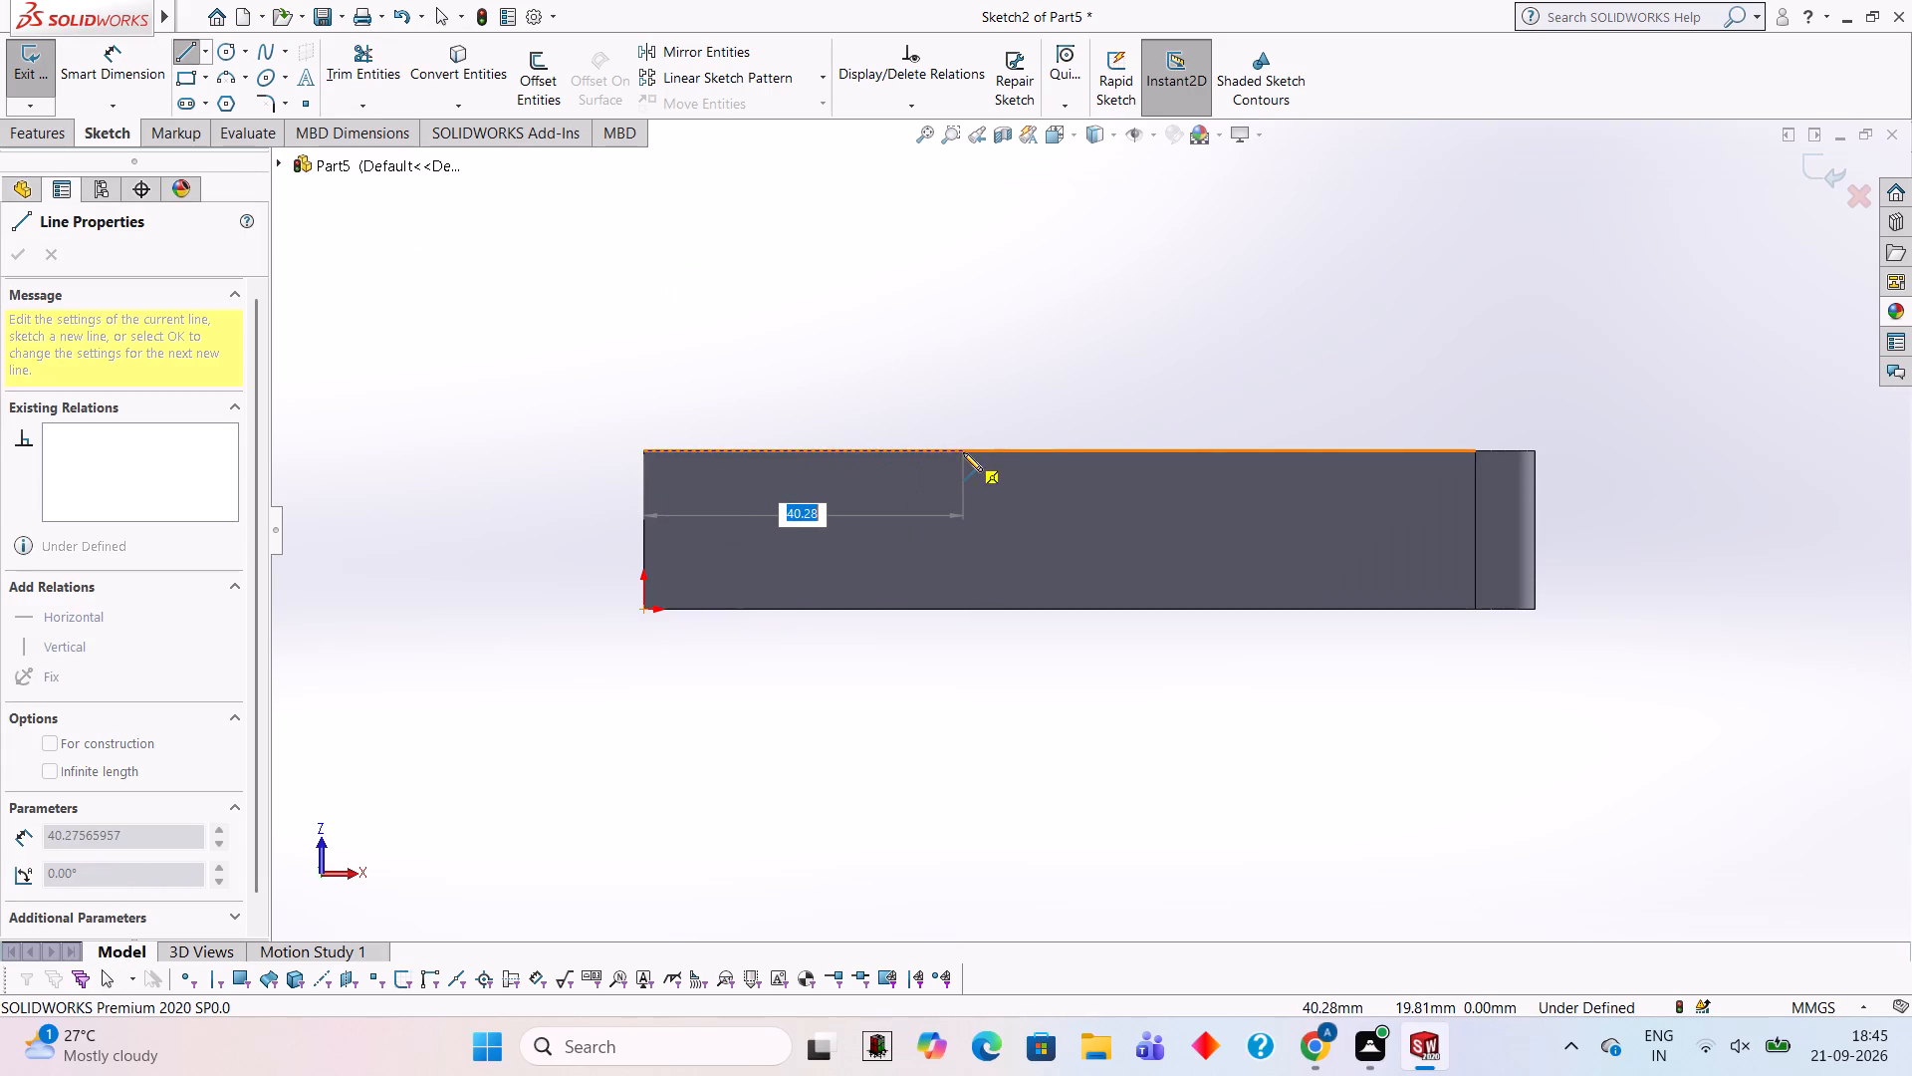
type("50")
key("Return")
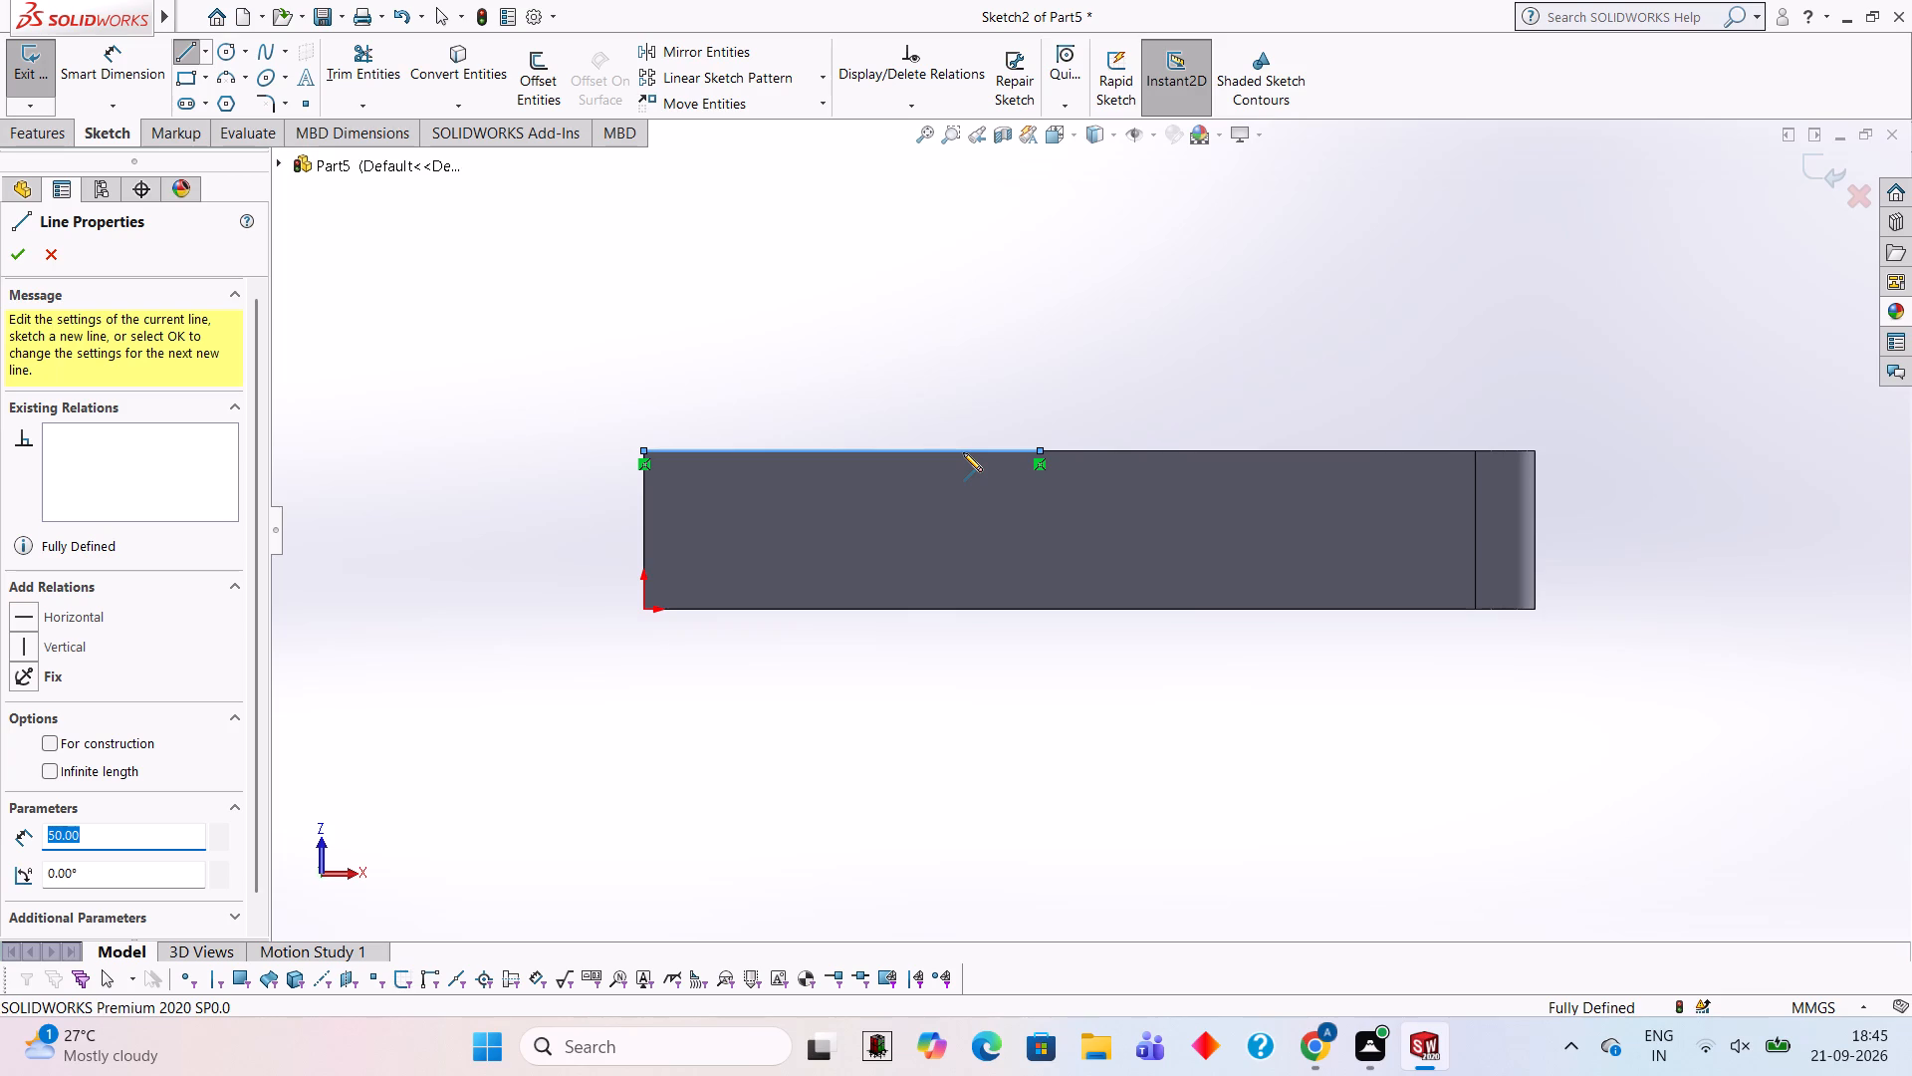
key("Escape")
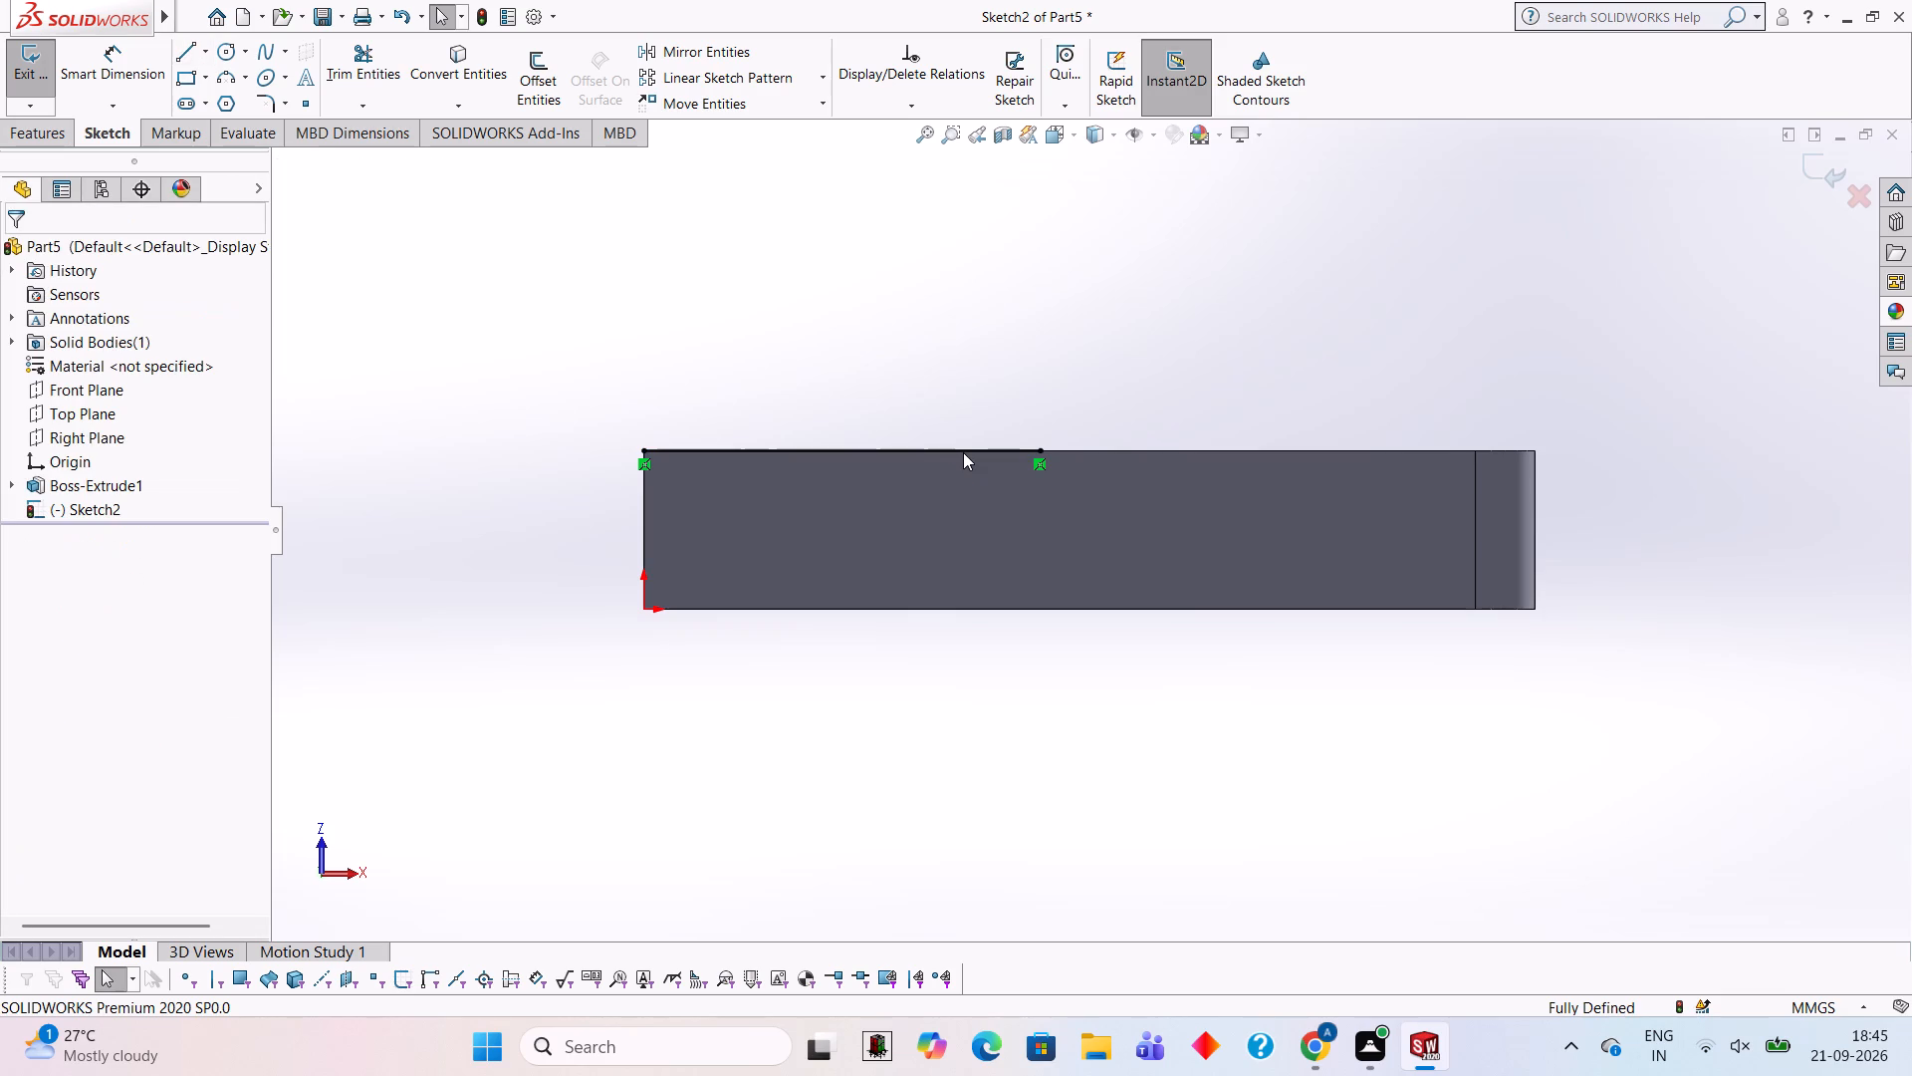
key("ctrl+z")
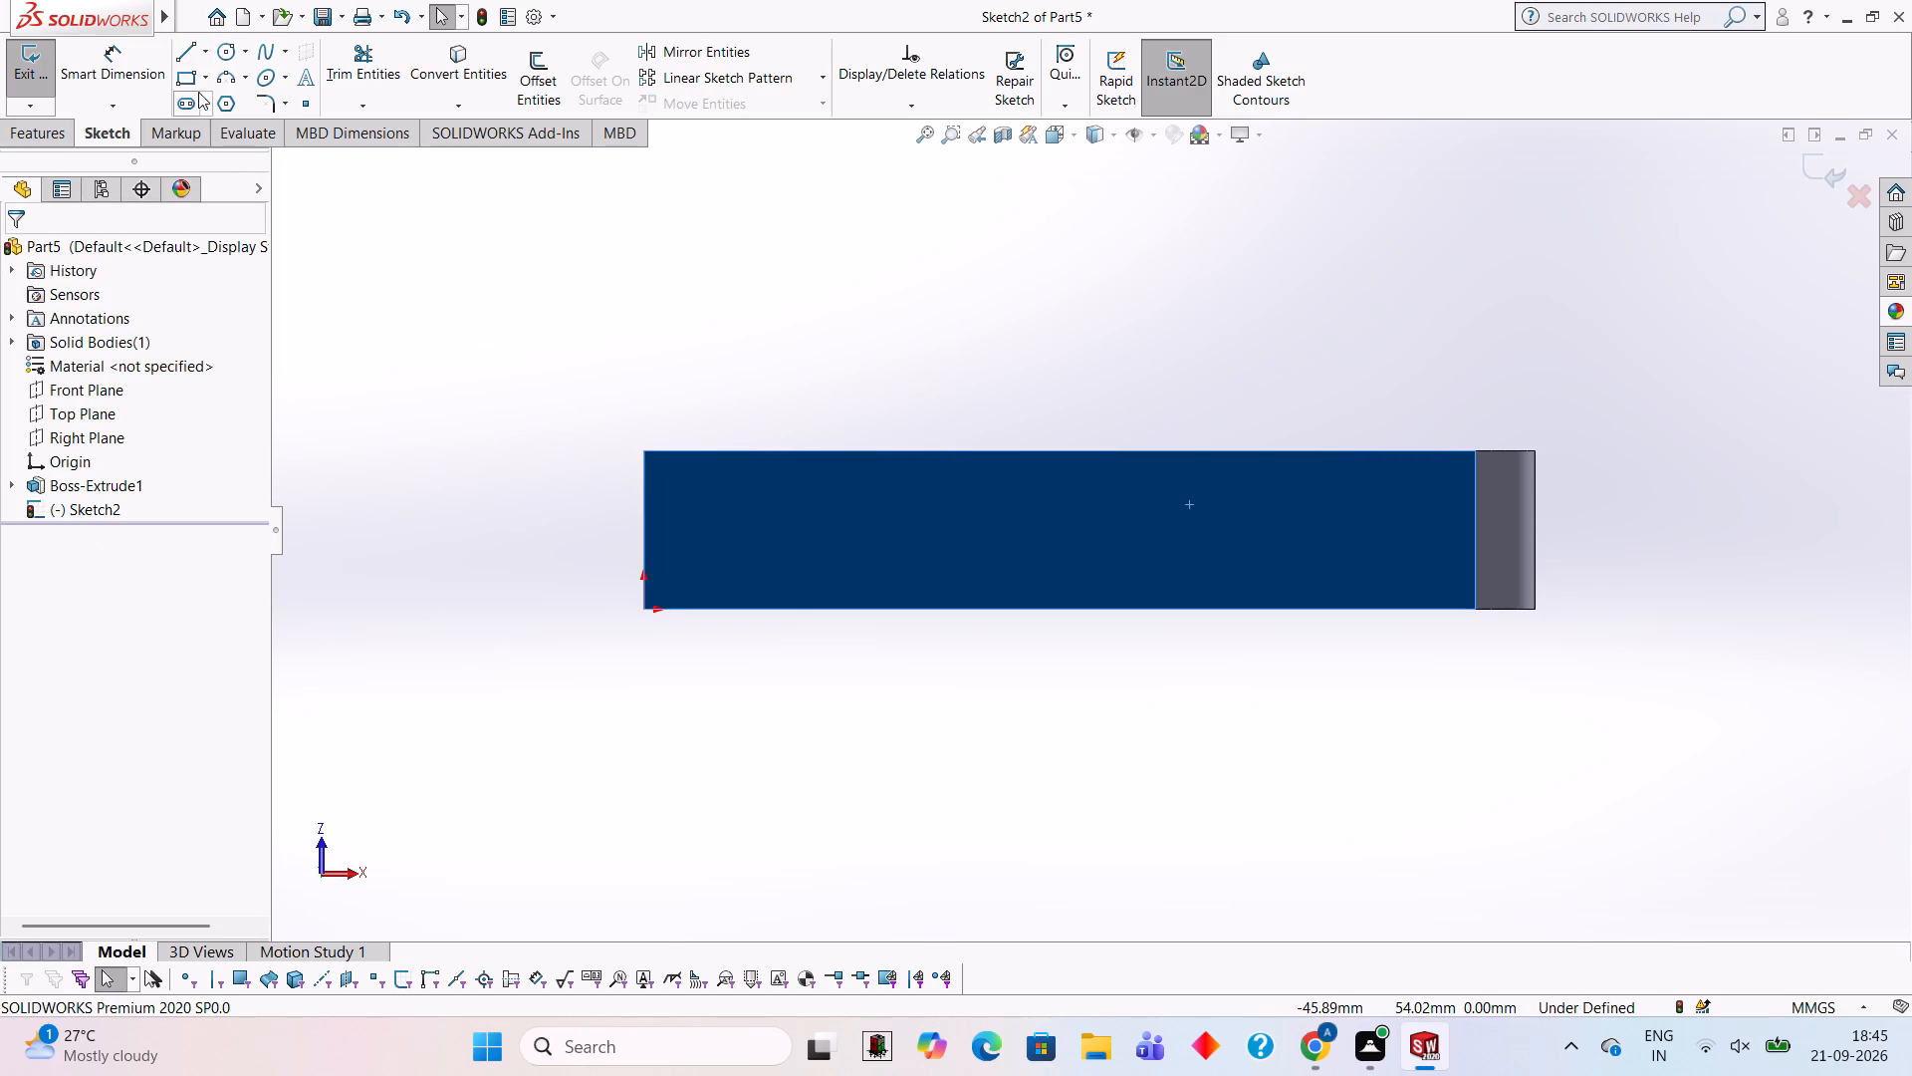
Sketch a closed 40 mm by 20 mm rectangle of lines at the square end, spanning the bottom face's full width.
left_click(176, 58)
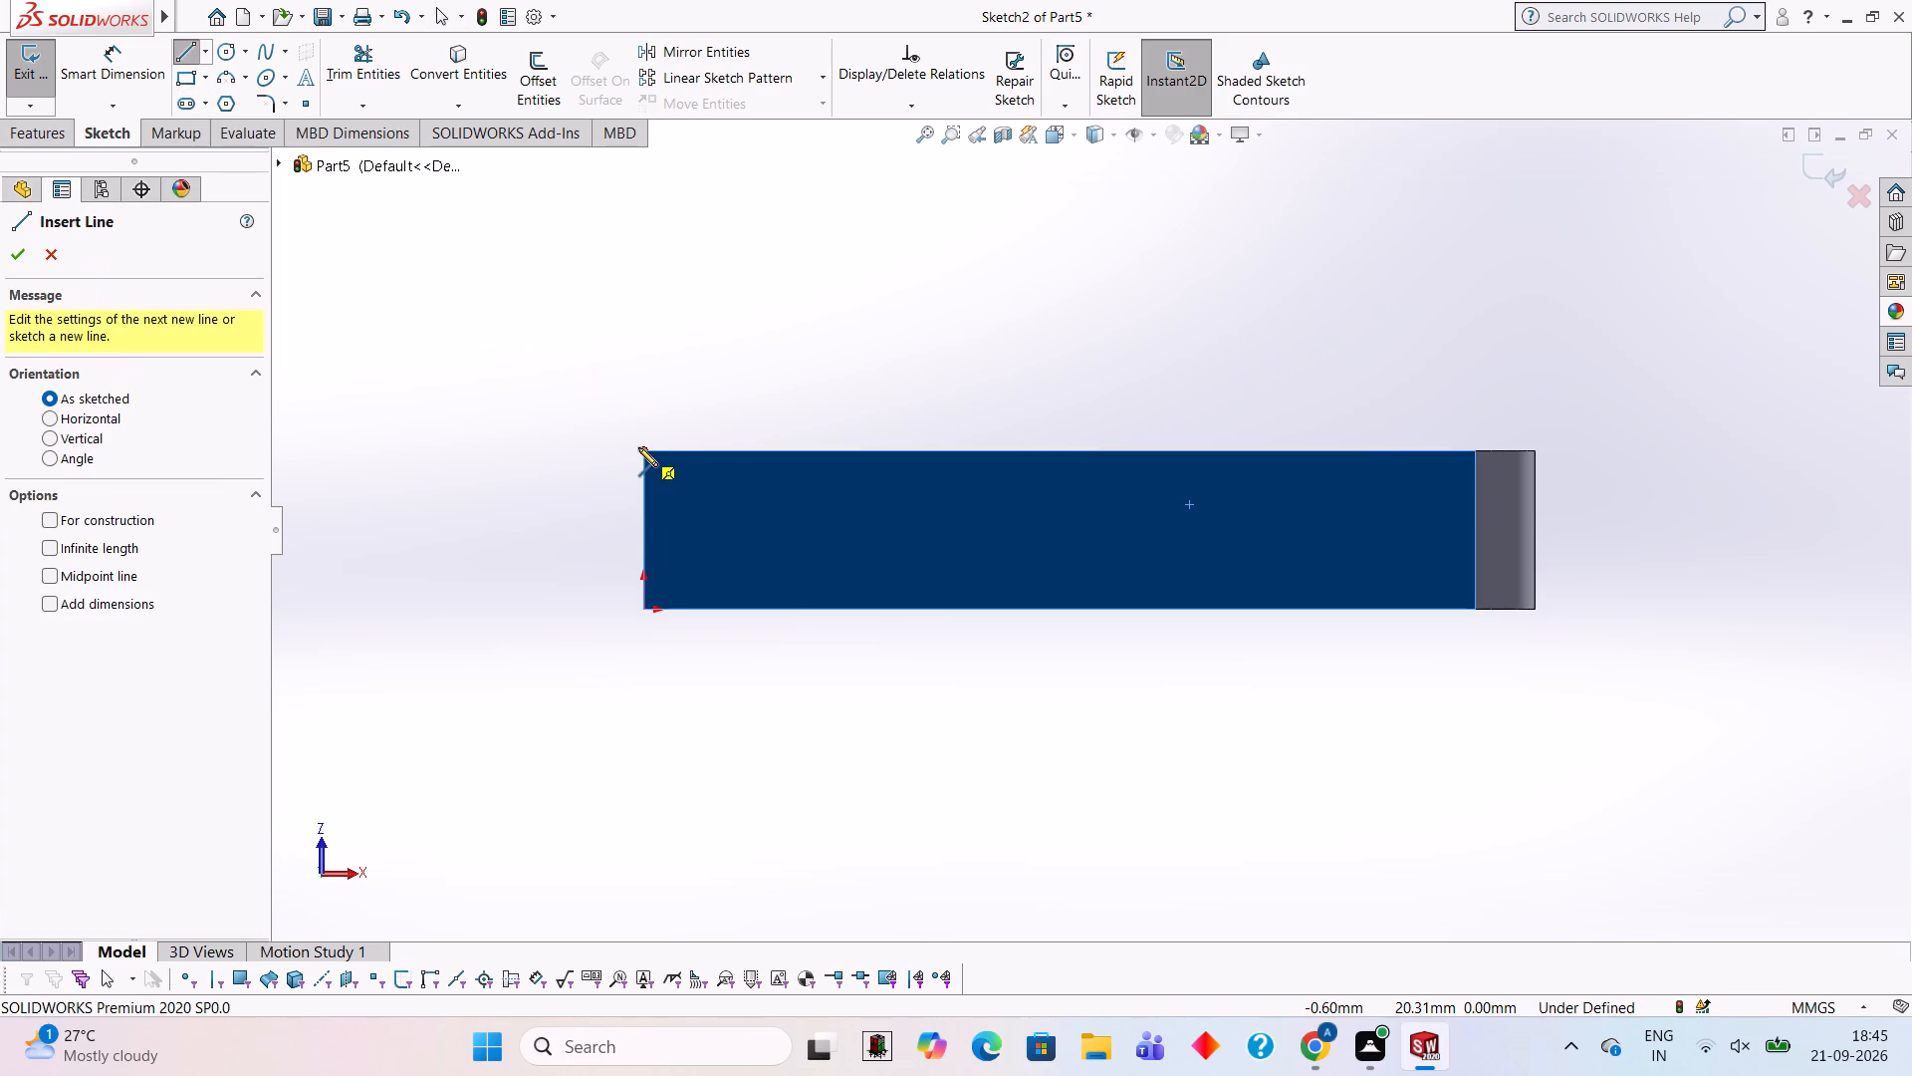
left_click(640, 448)
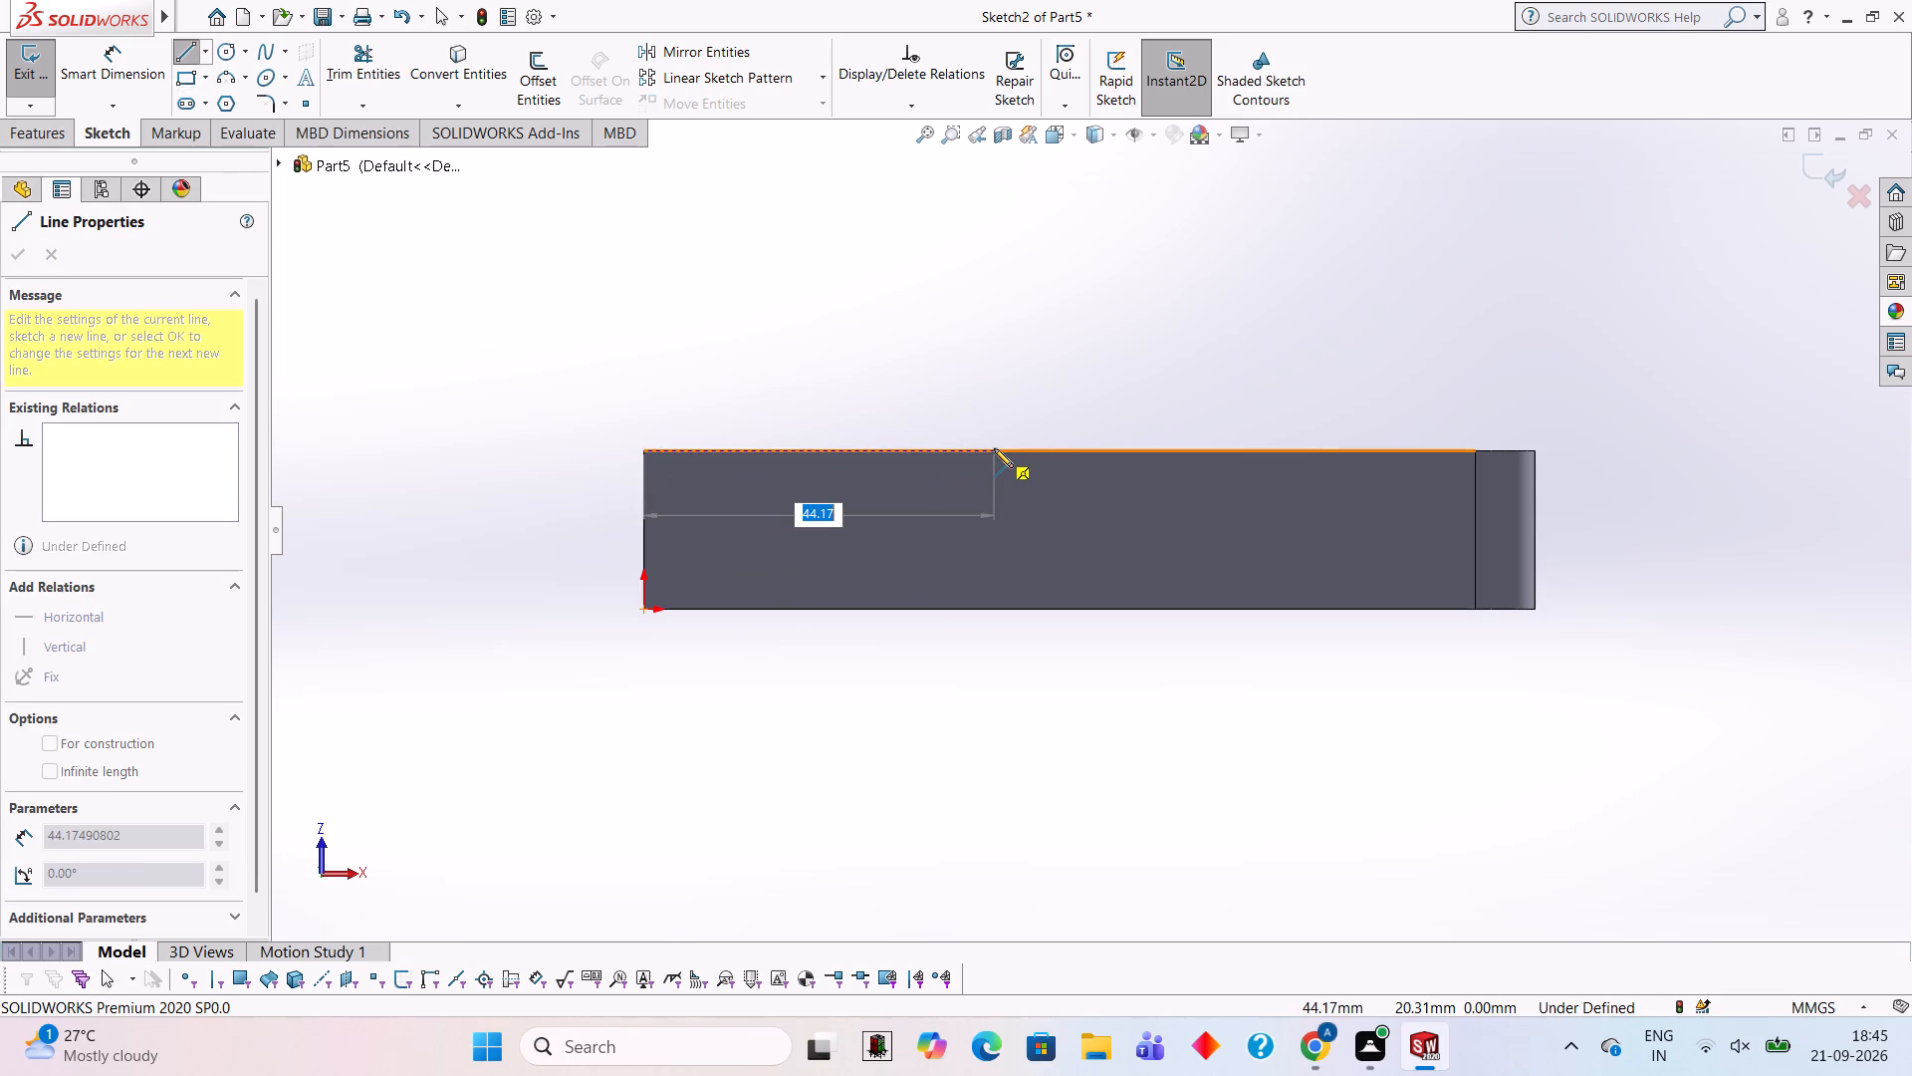
type("40")
key("Return")
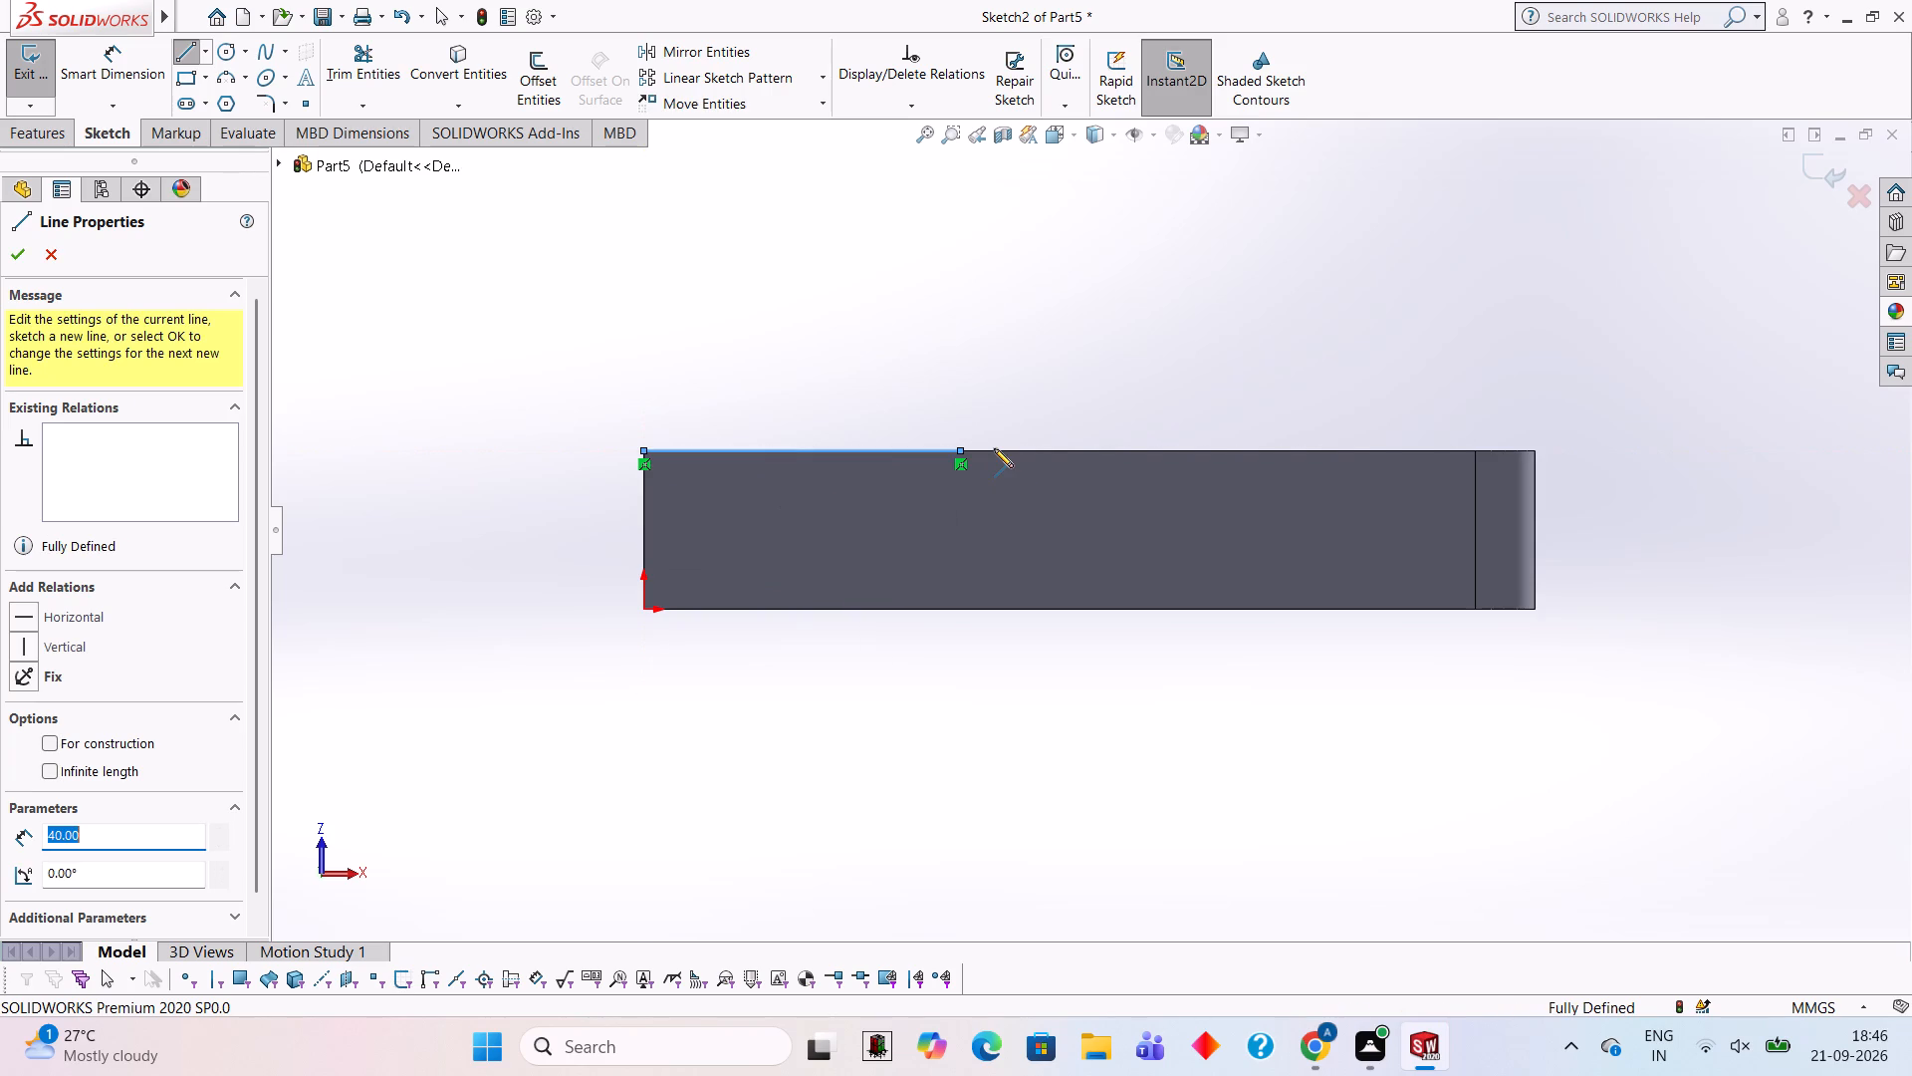
left_click(962, 607)
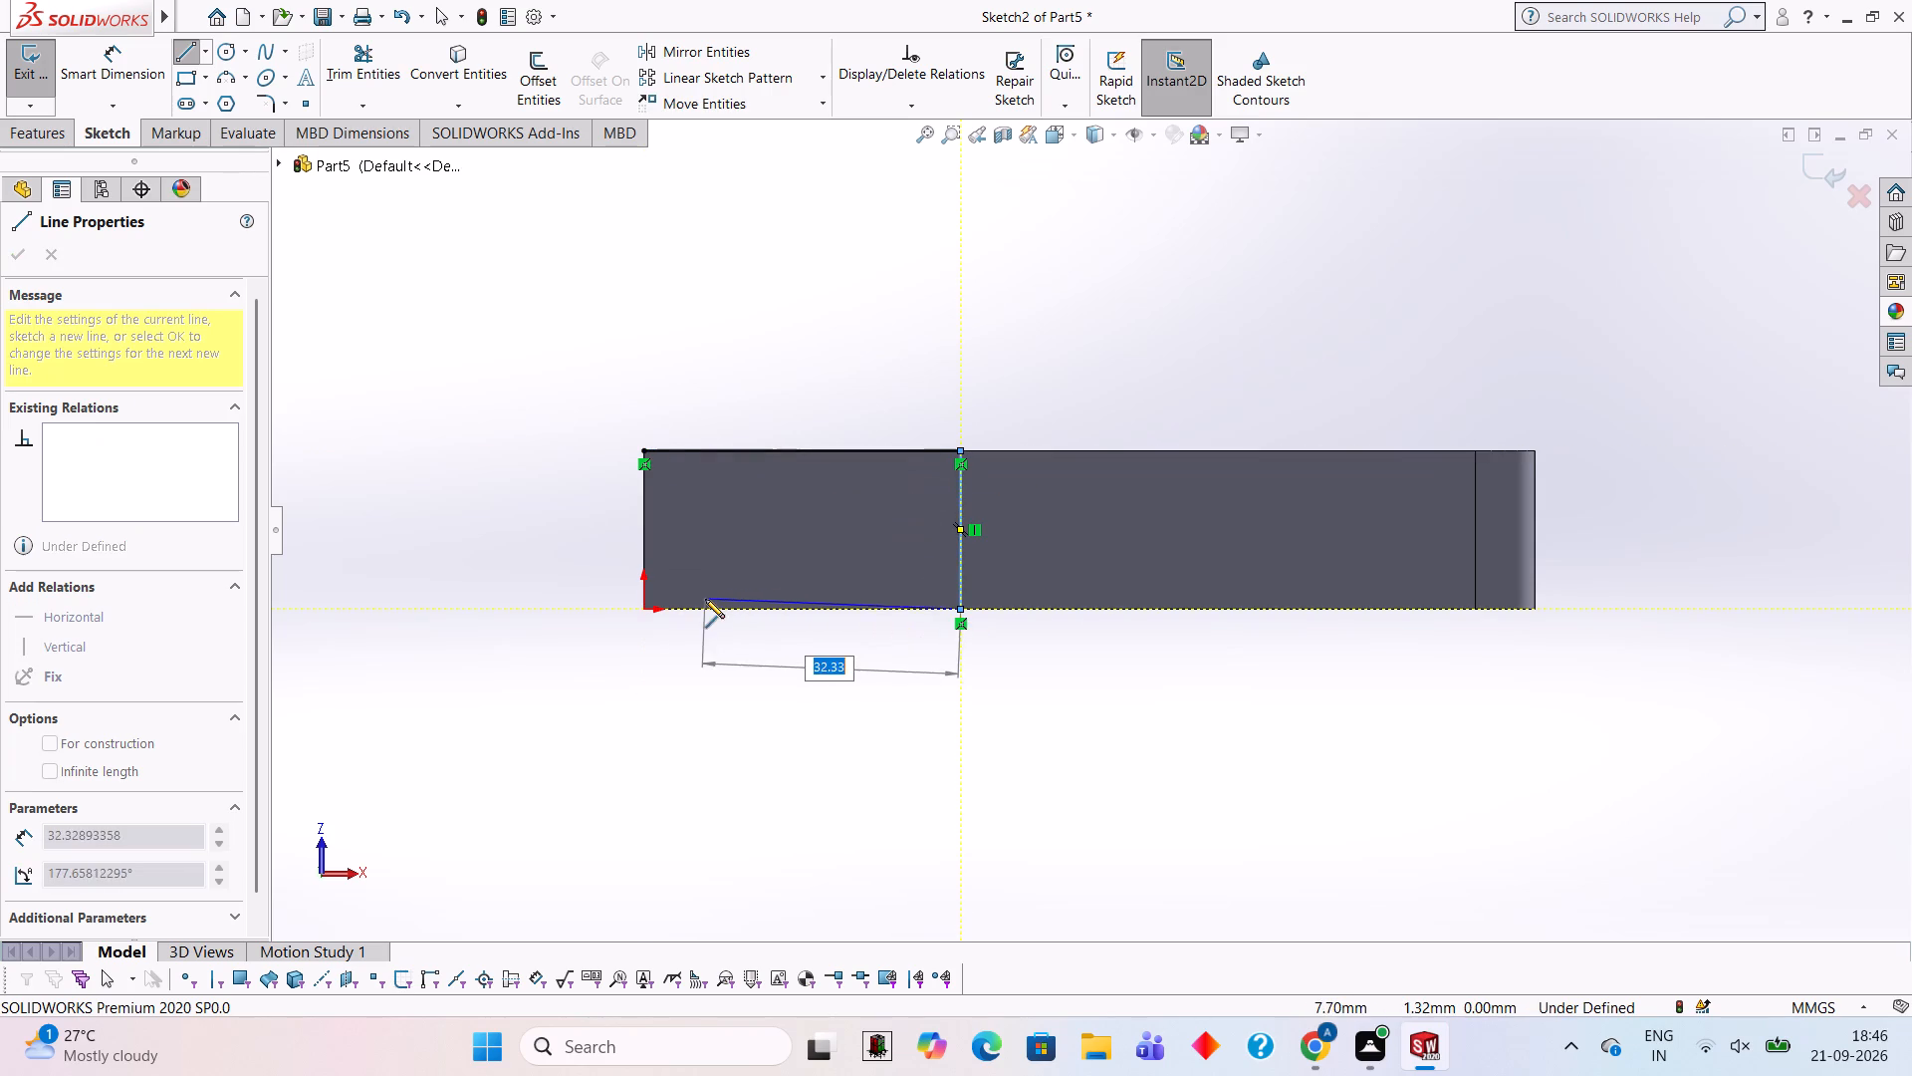
left_click(642, 610)
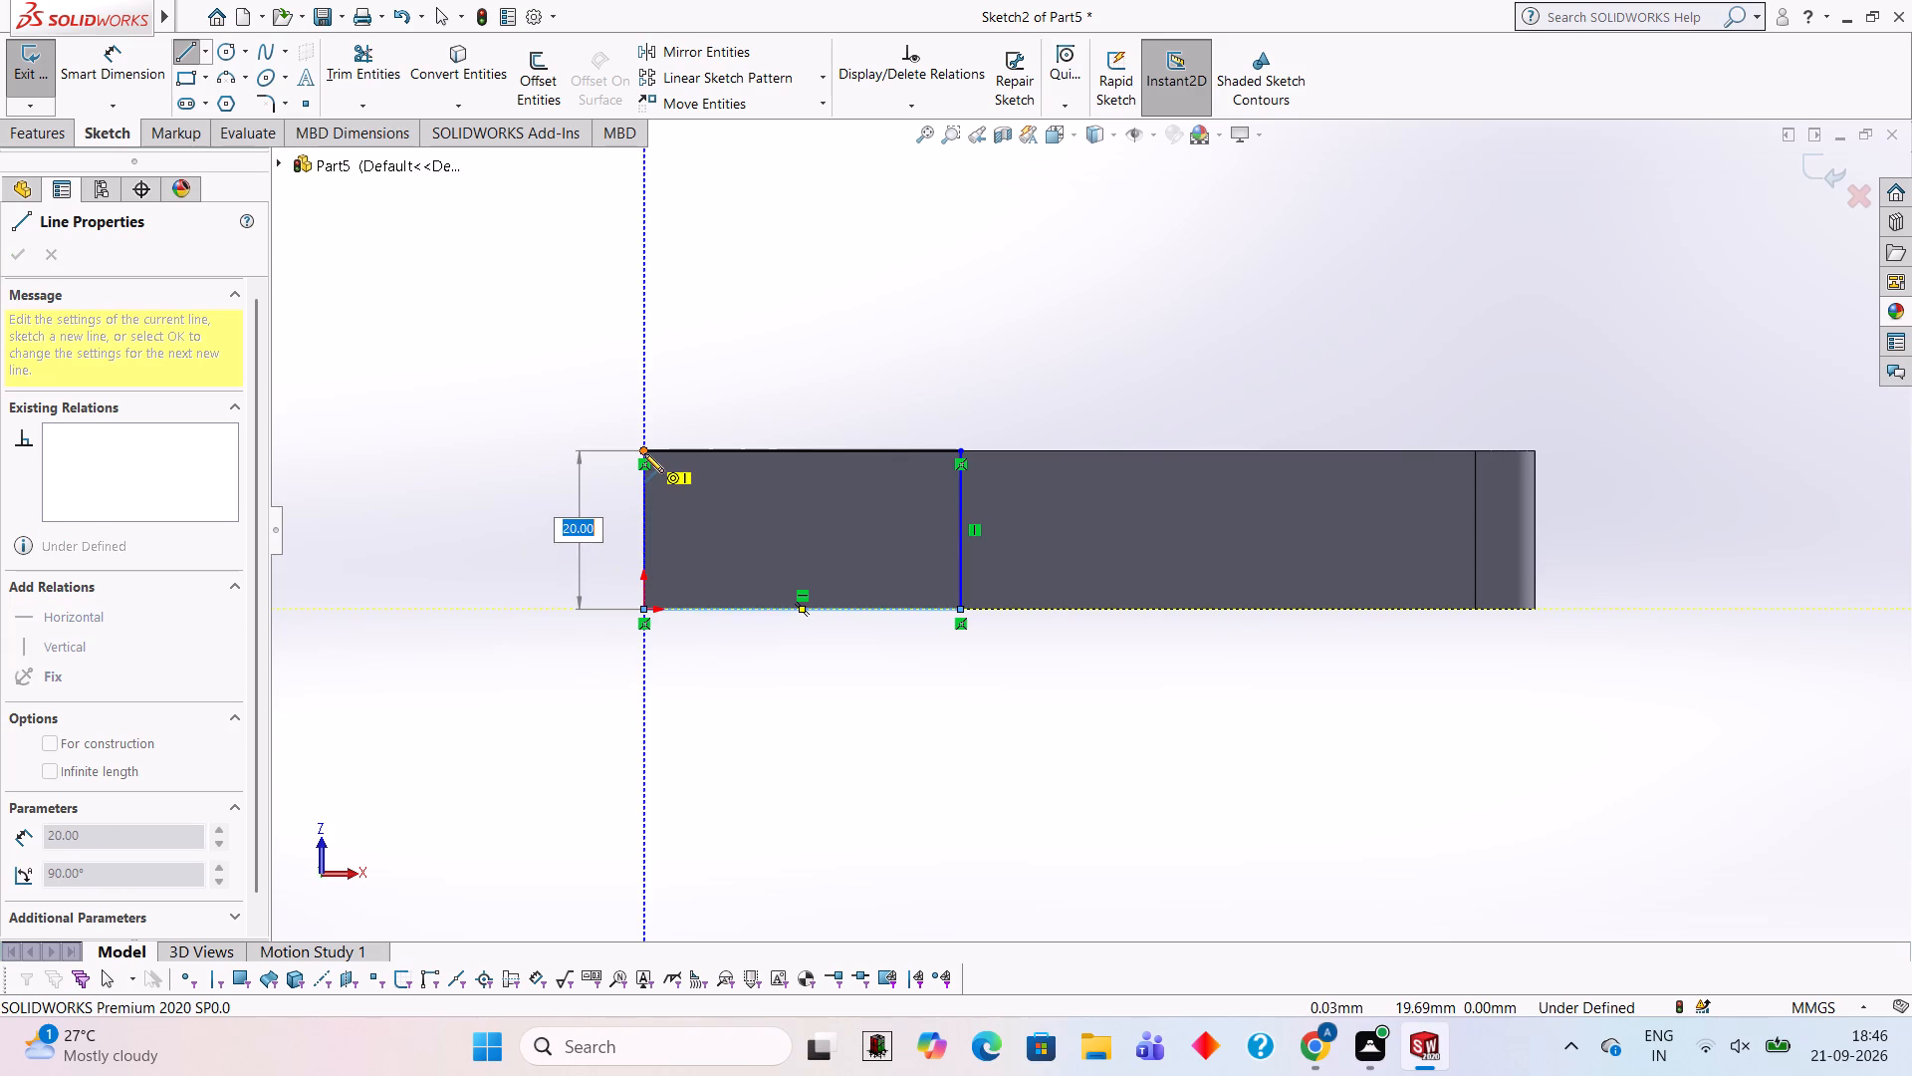
left_click(644, 453)
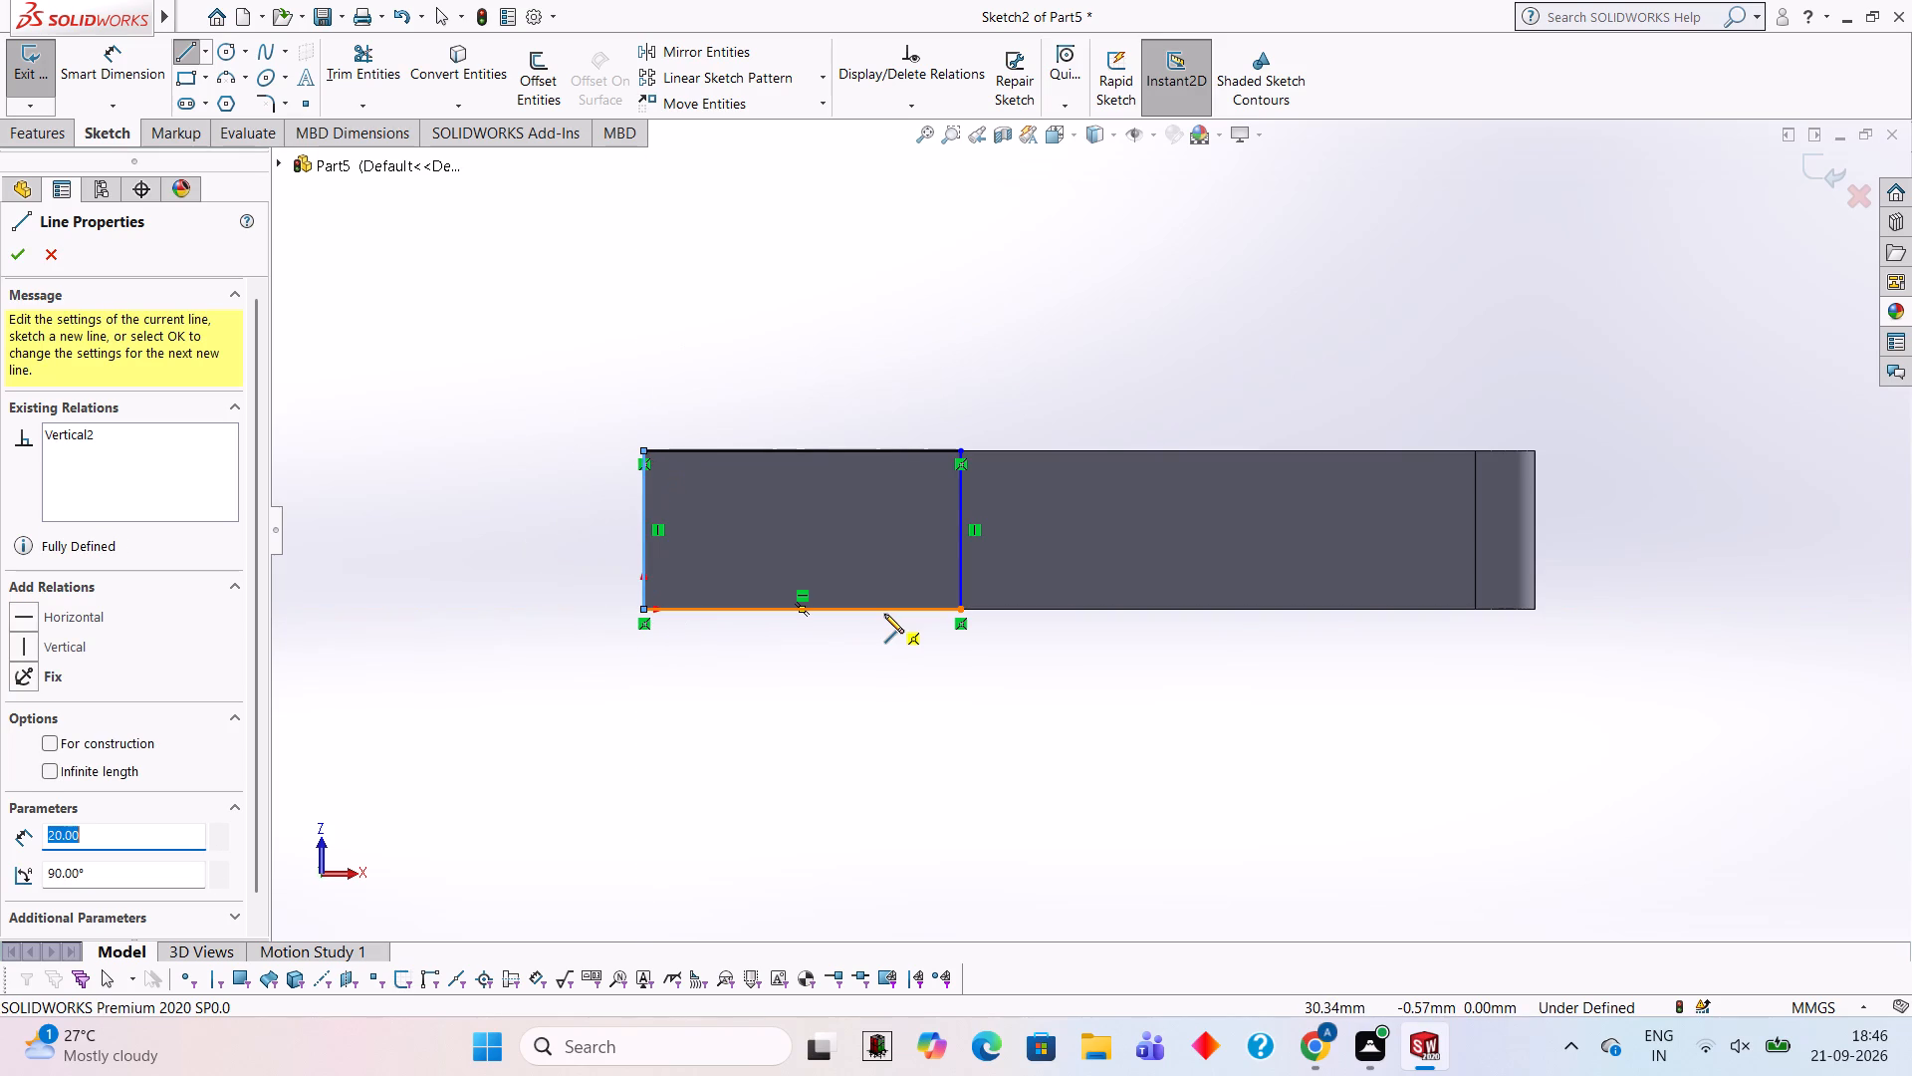
Extrude the rectangle as a blind boss to a depth of 20 mm, merged with the block.
left_click(31, 138)
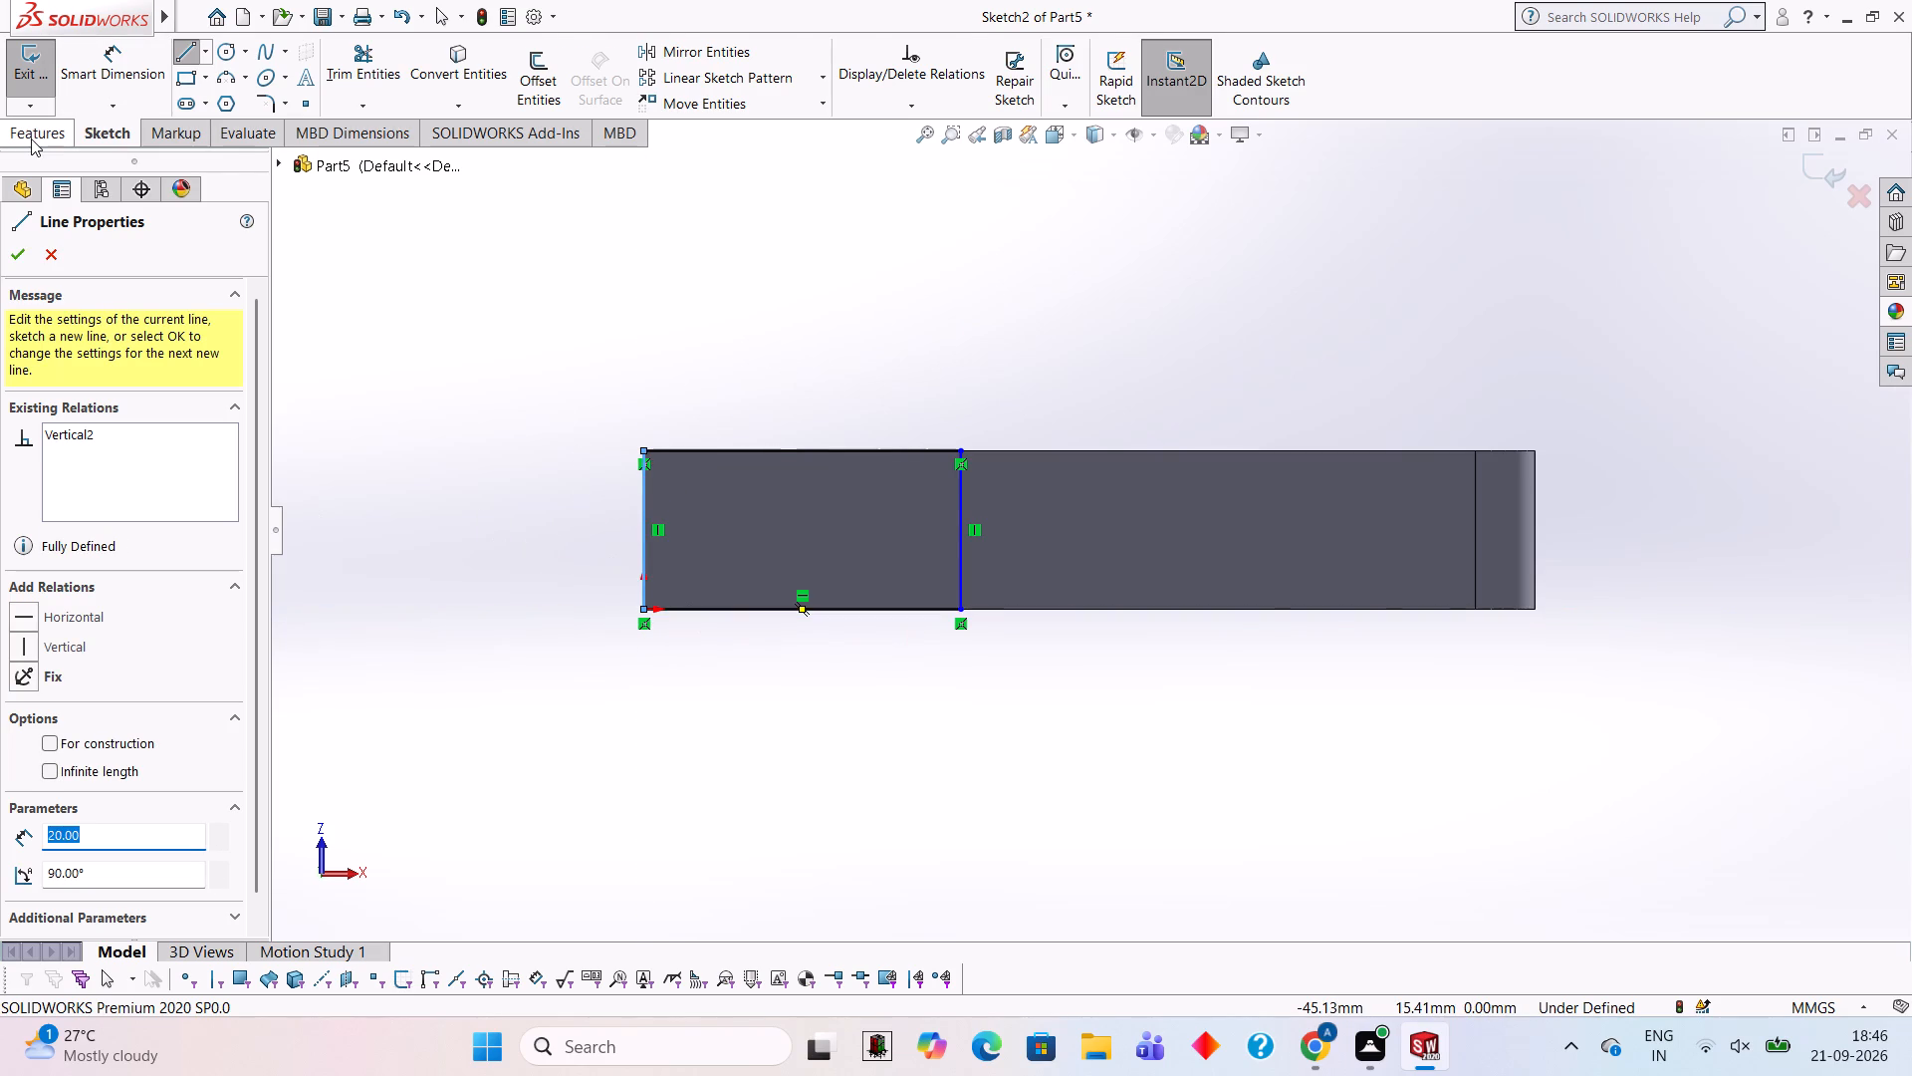
left_click(52, 89)
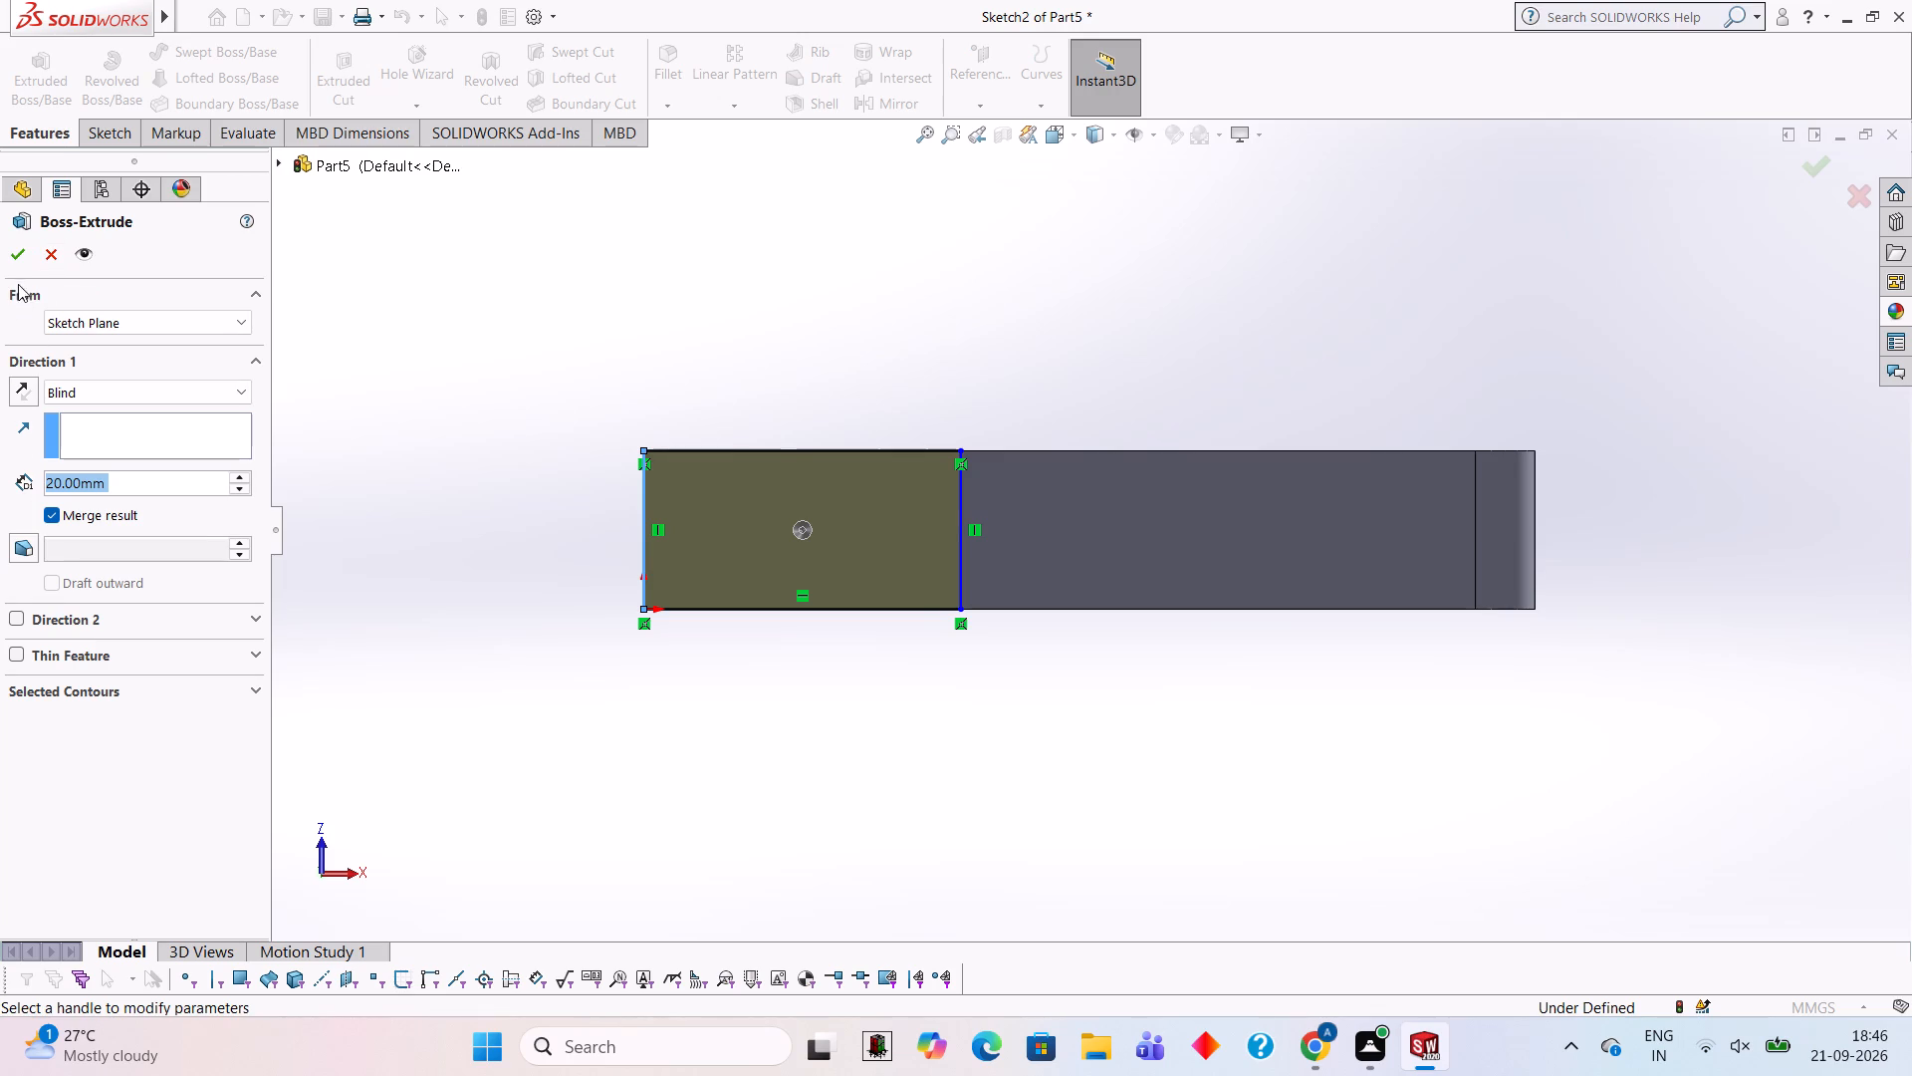
left_click(18, 257)
left_click(881, 350)
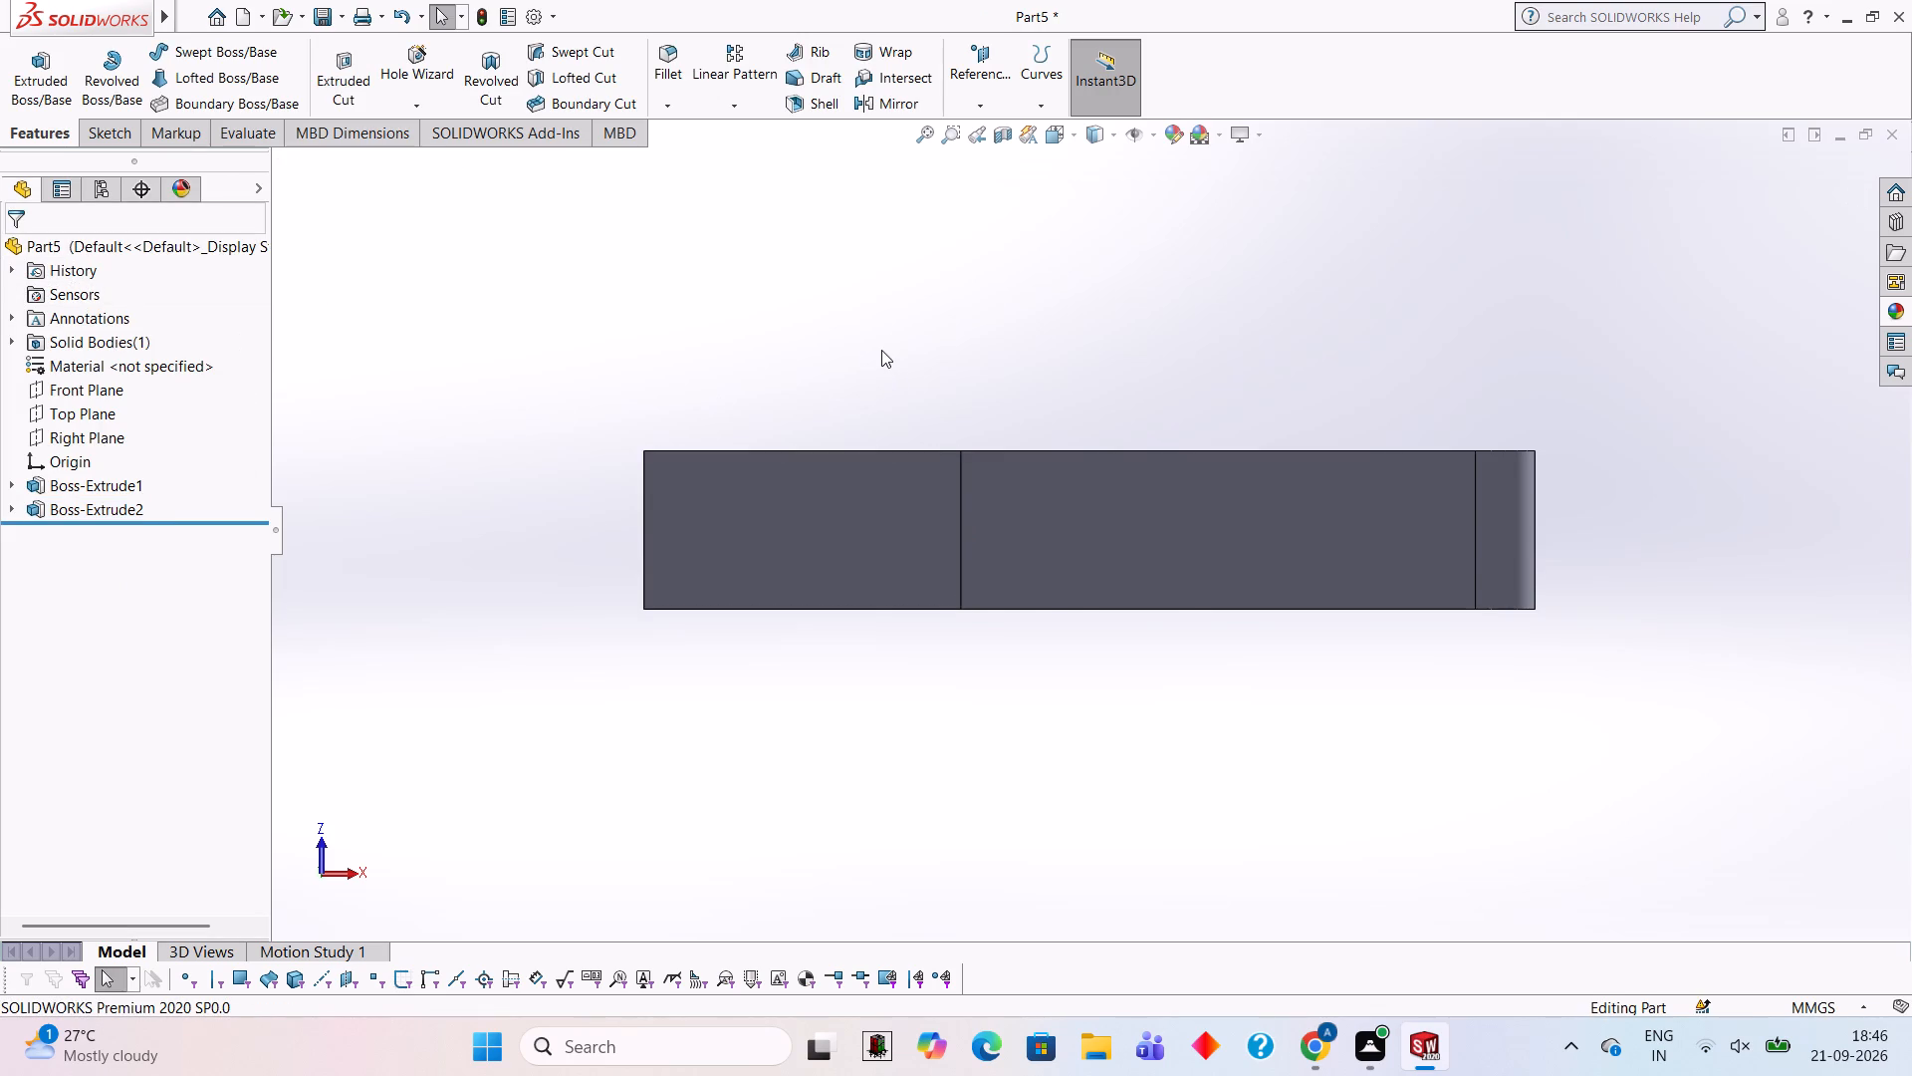
Start a new sketch on the large front face of the L-shaped body and view it face-on.
middle_click_drag(881, 350, 874, 536)
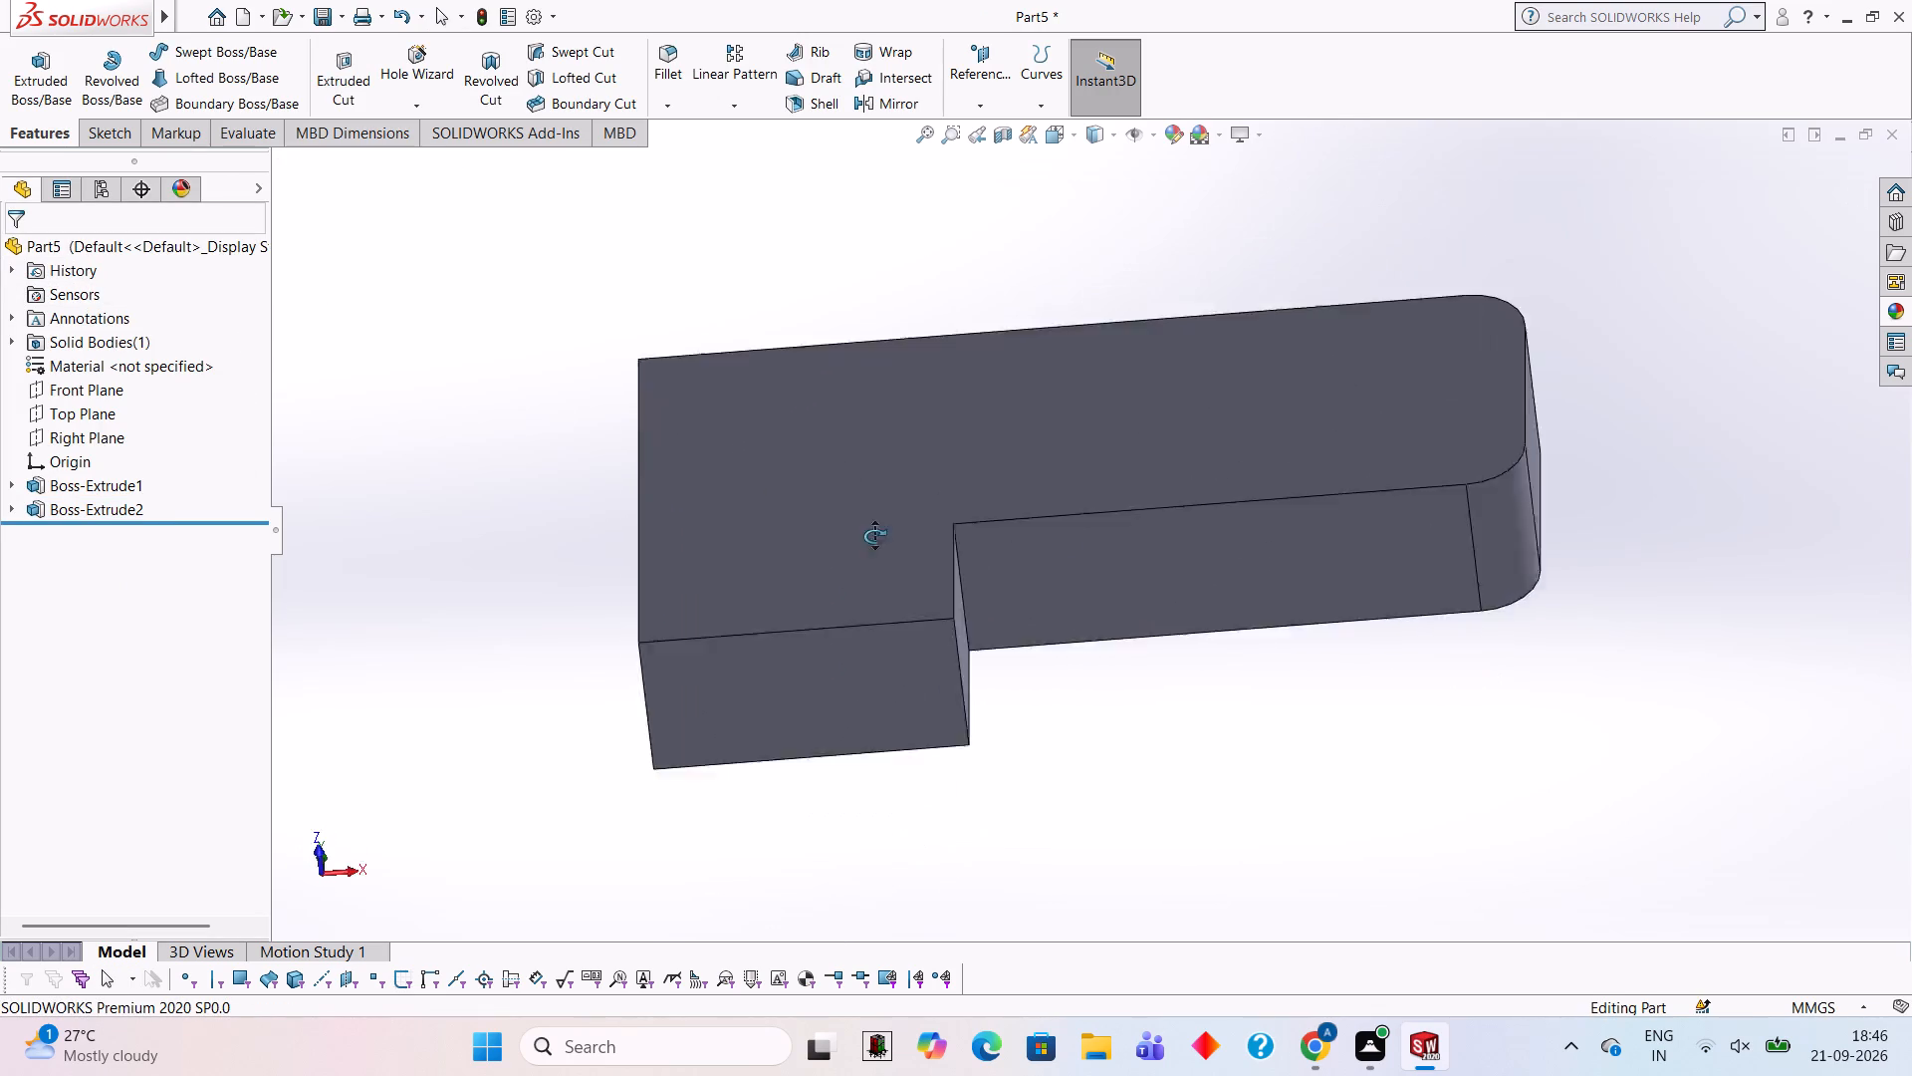
middle_click_drag(874, 536, 915, 634)
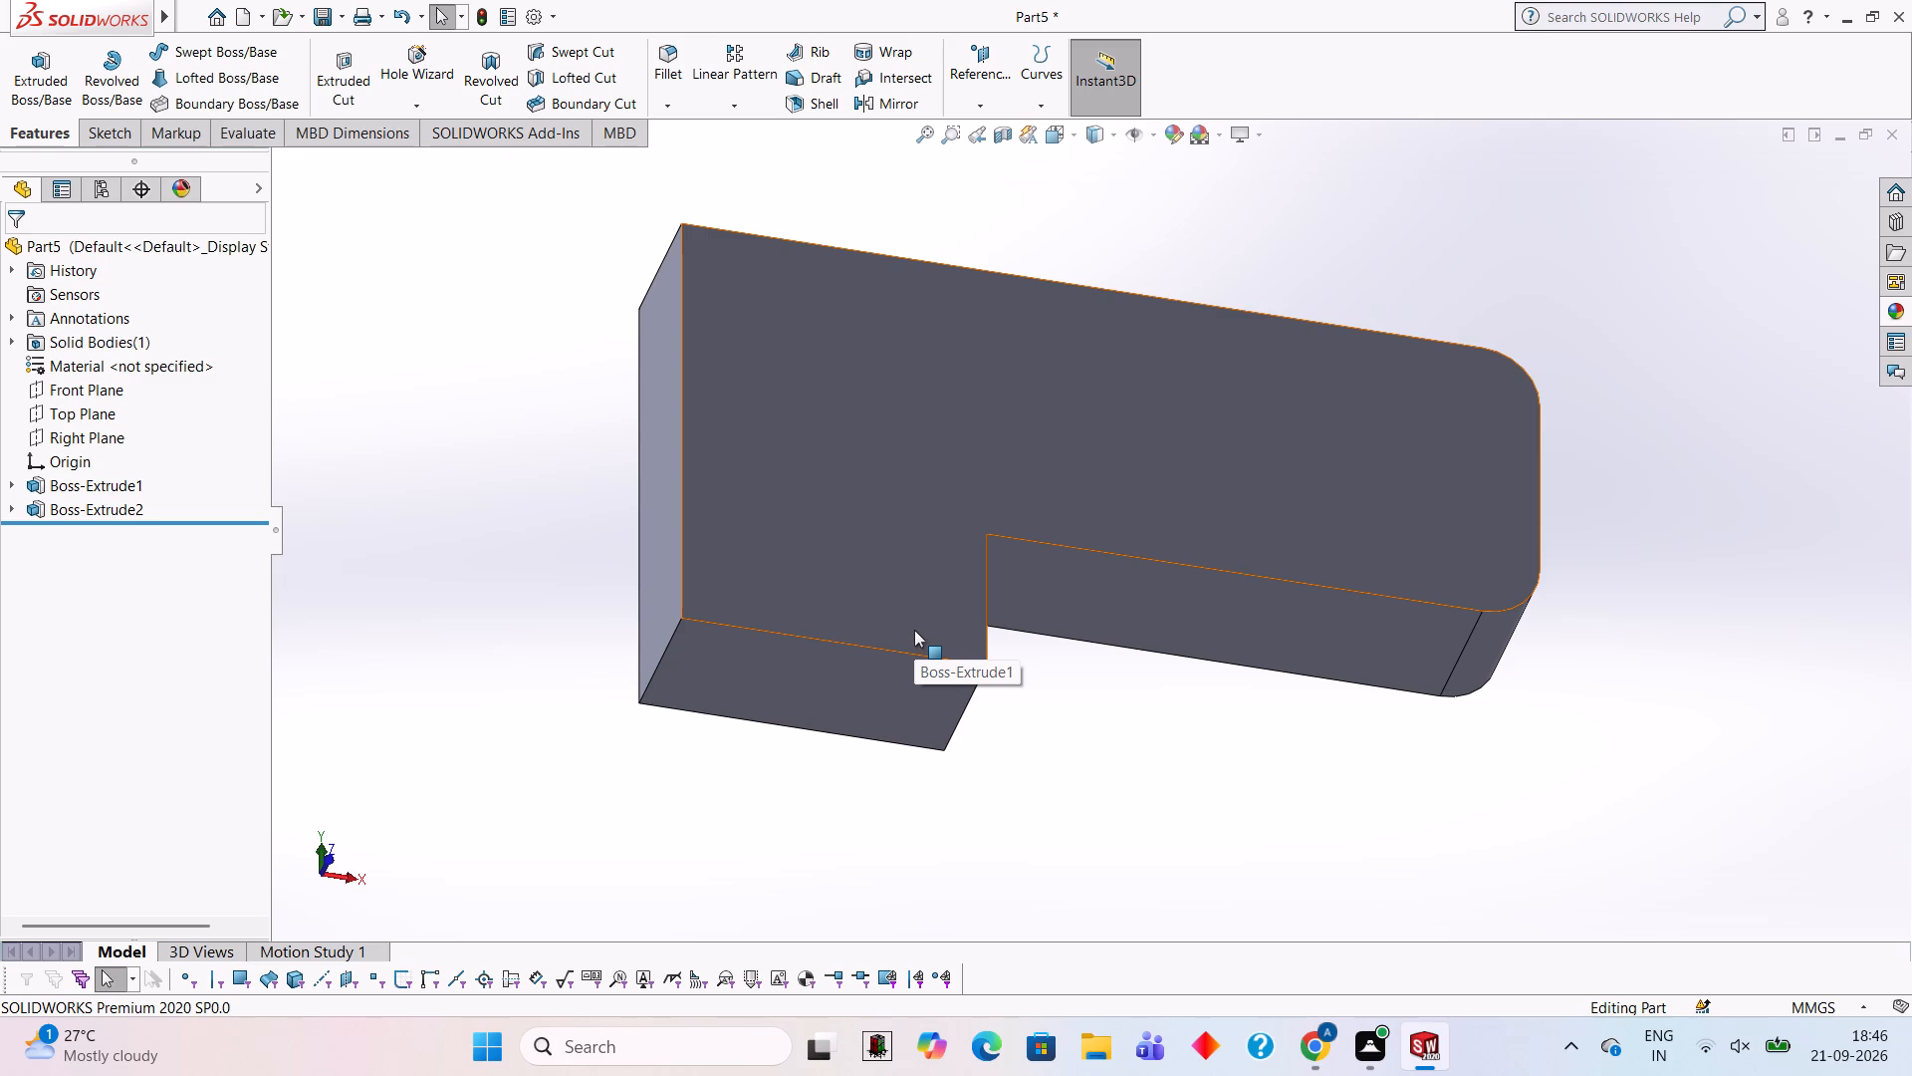
middle_click_drag(954, 329, 918, 470)
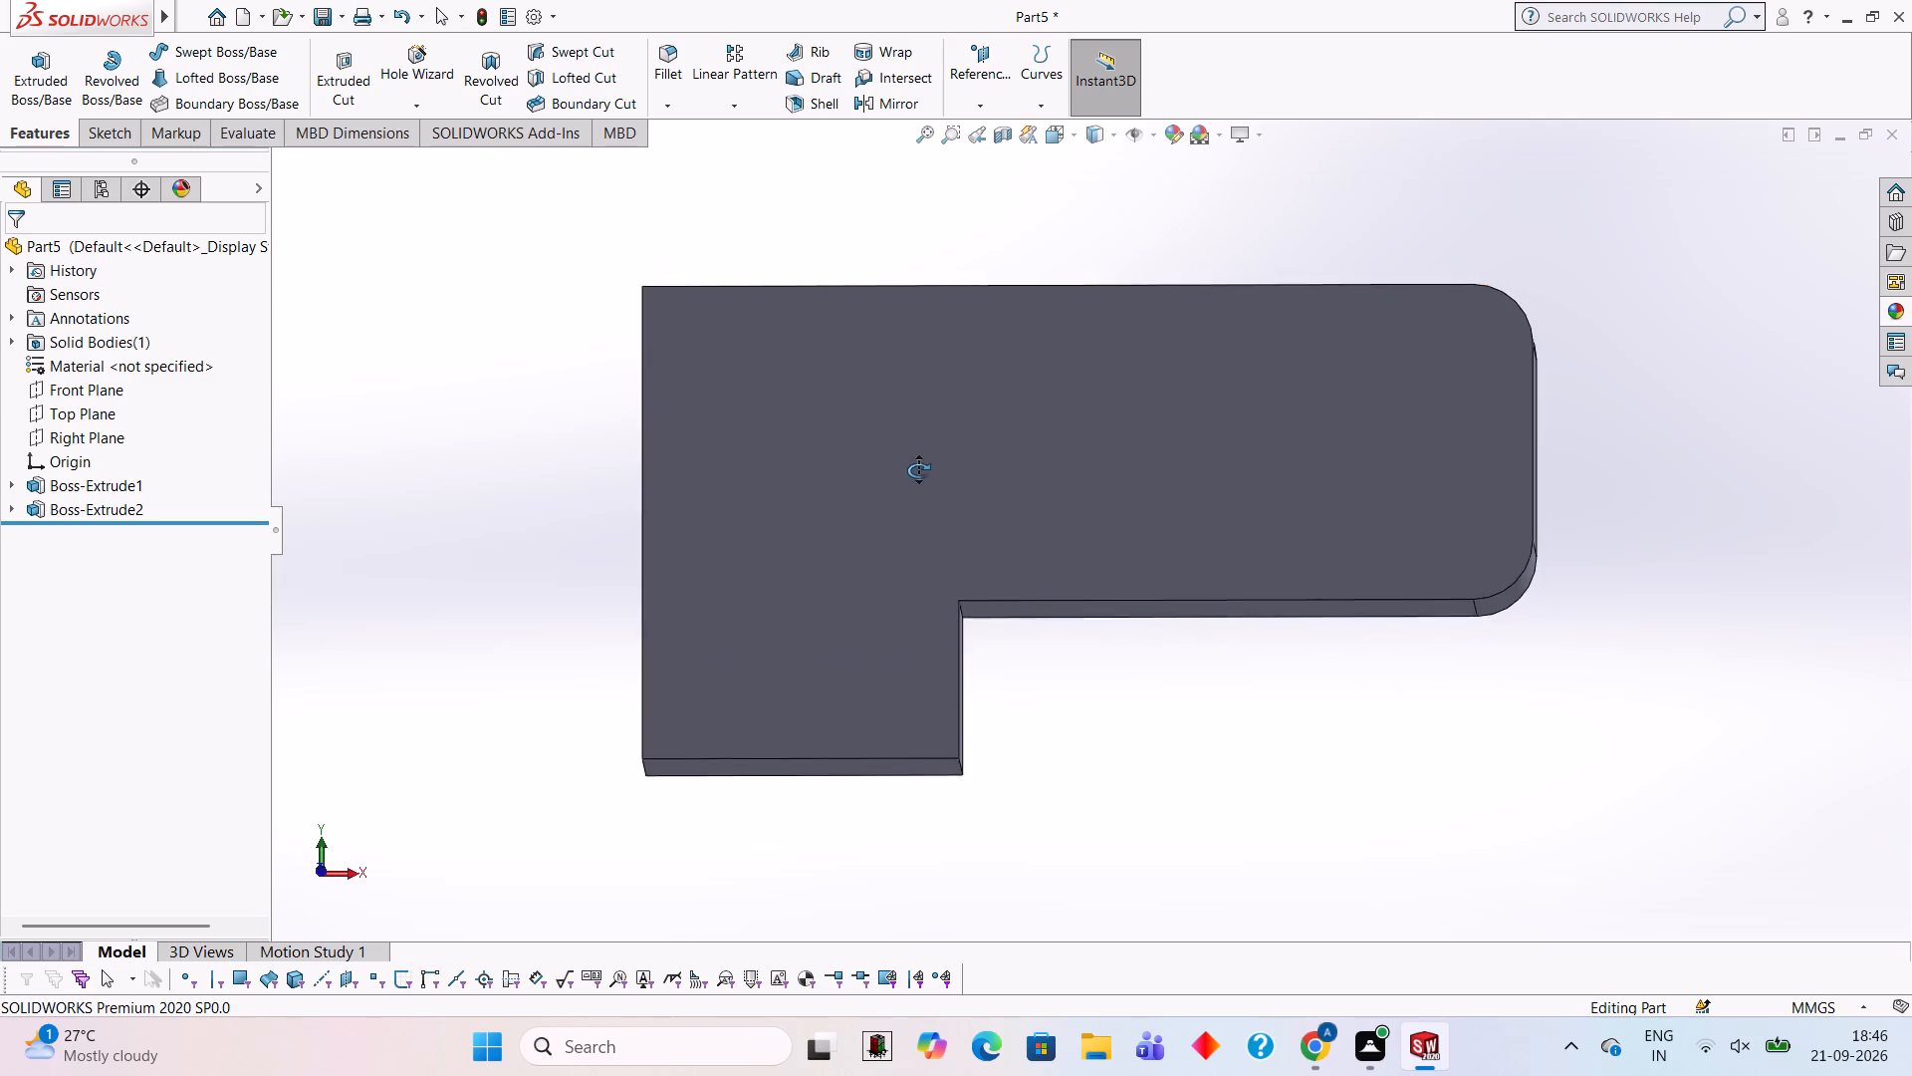
middle_click_drag(918, 470, 929, 476)
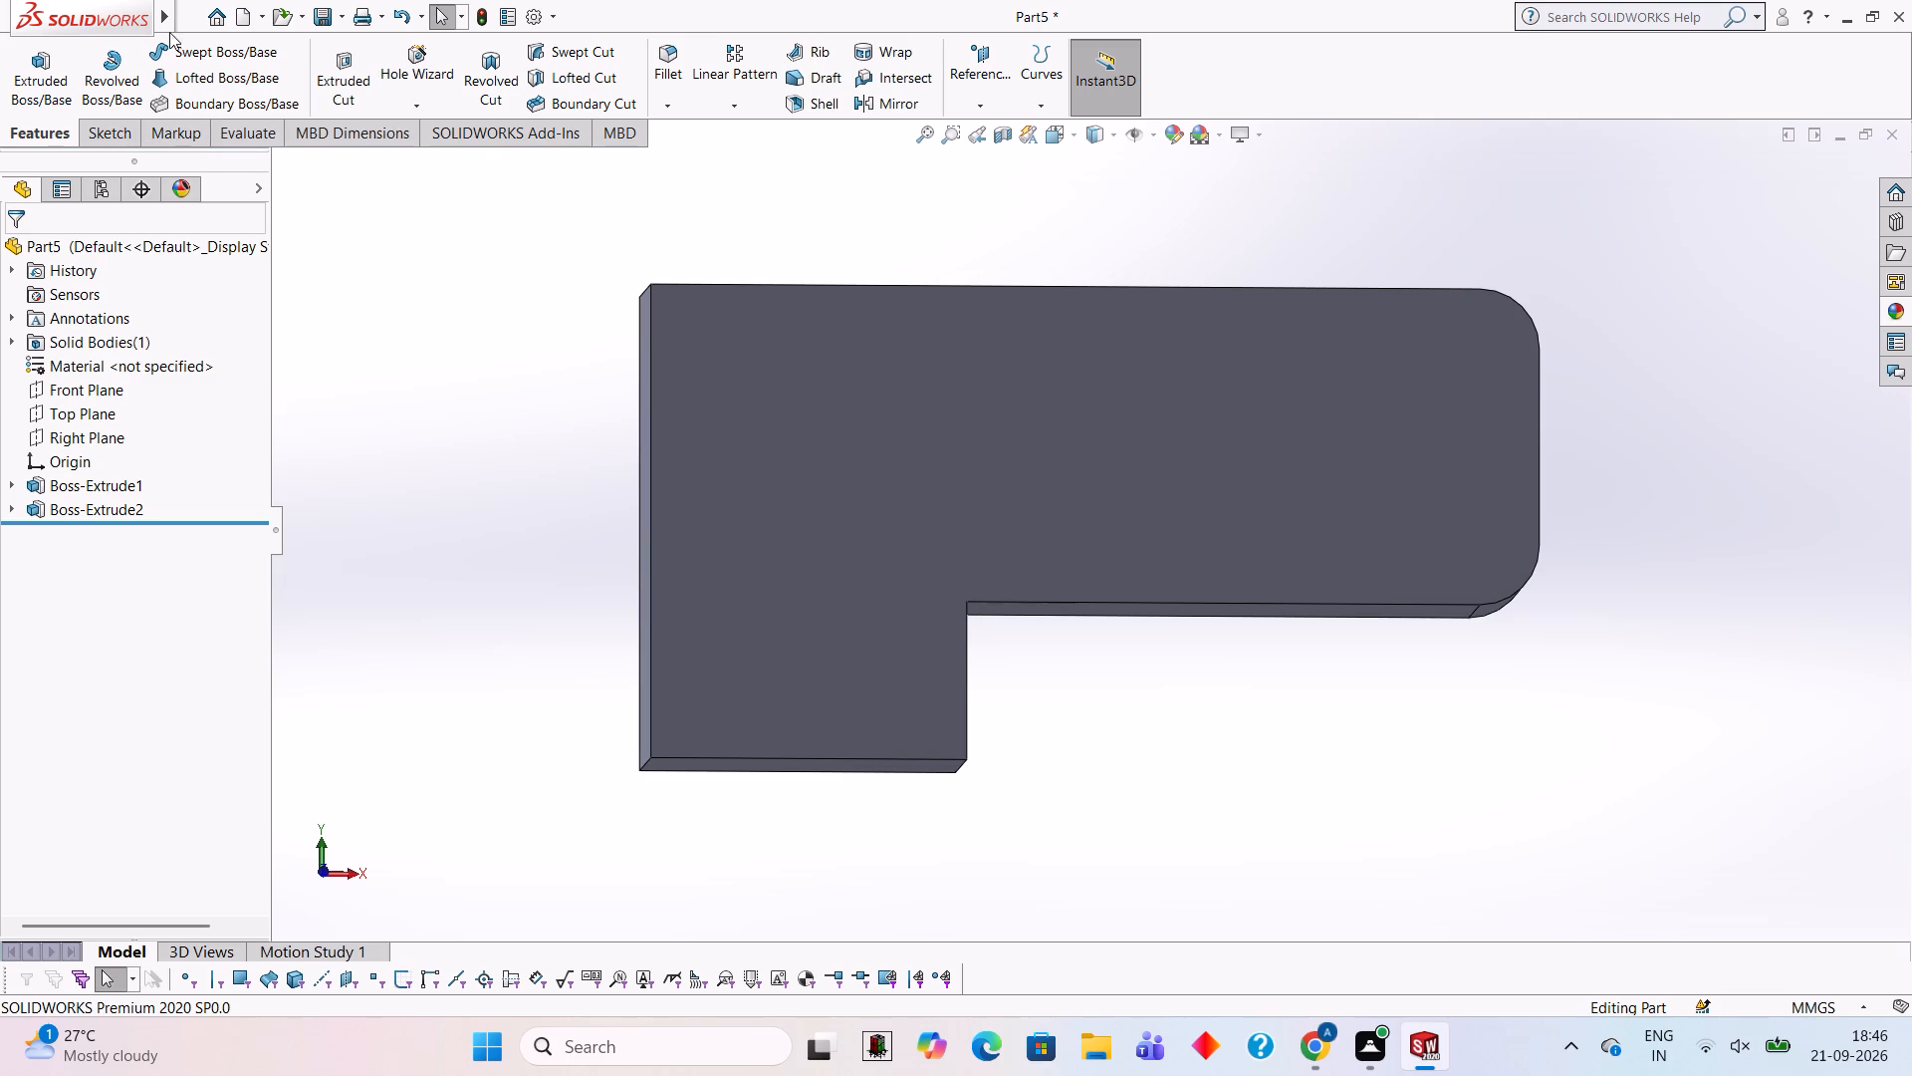
left_click(756, 444)
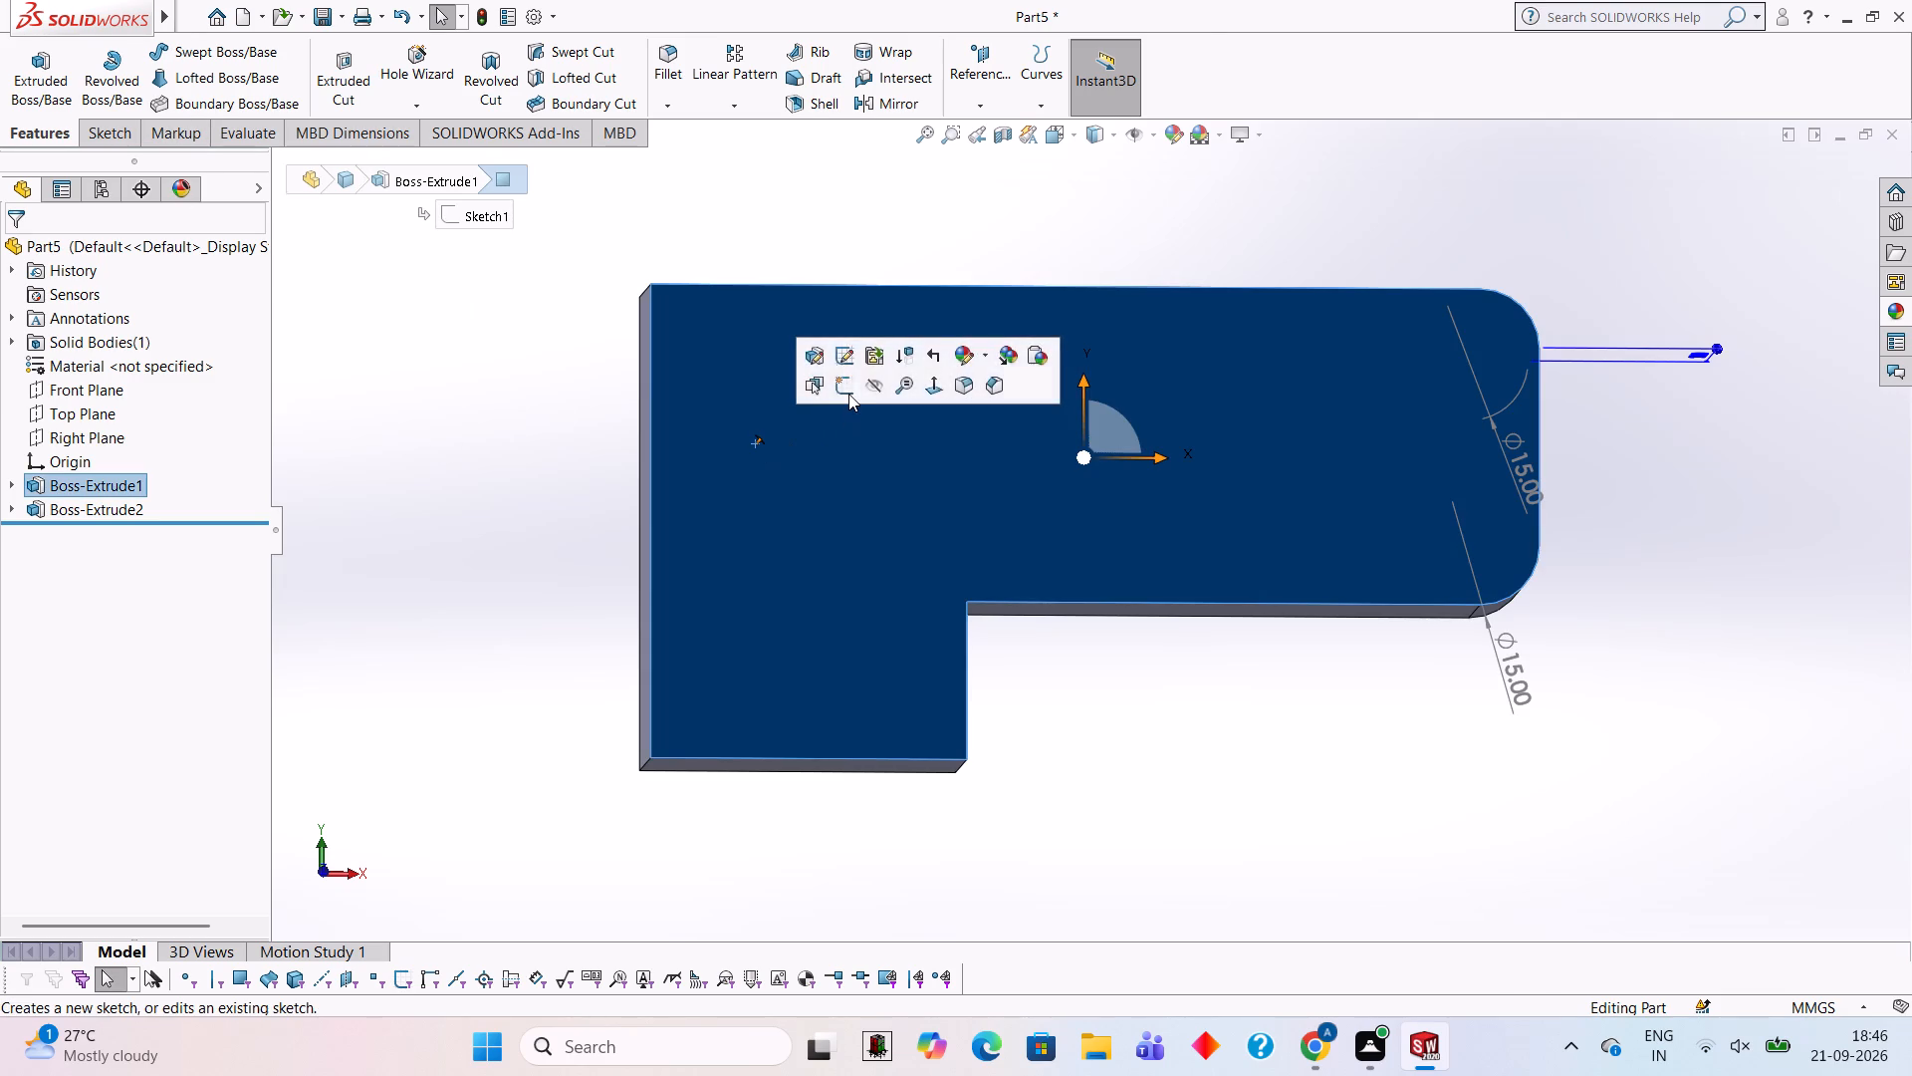
left_click(848, 394)
key("ctrl+8")
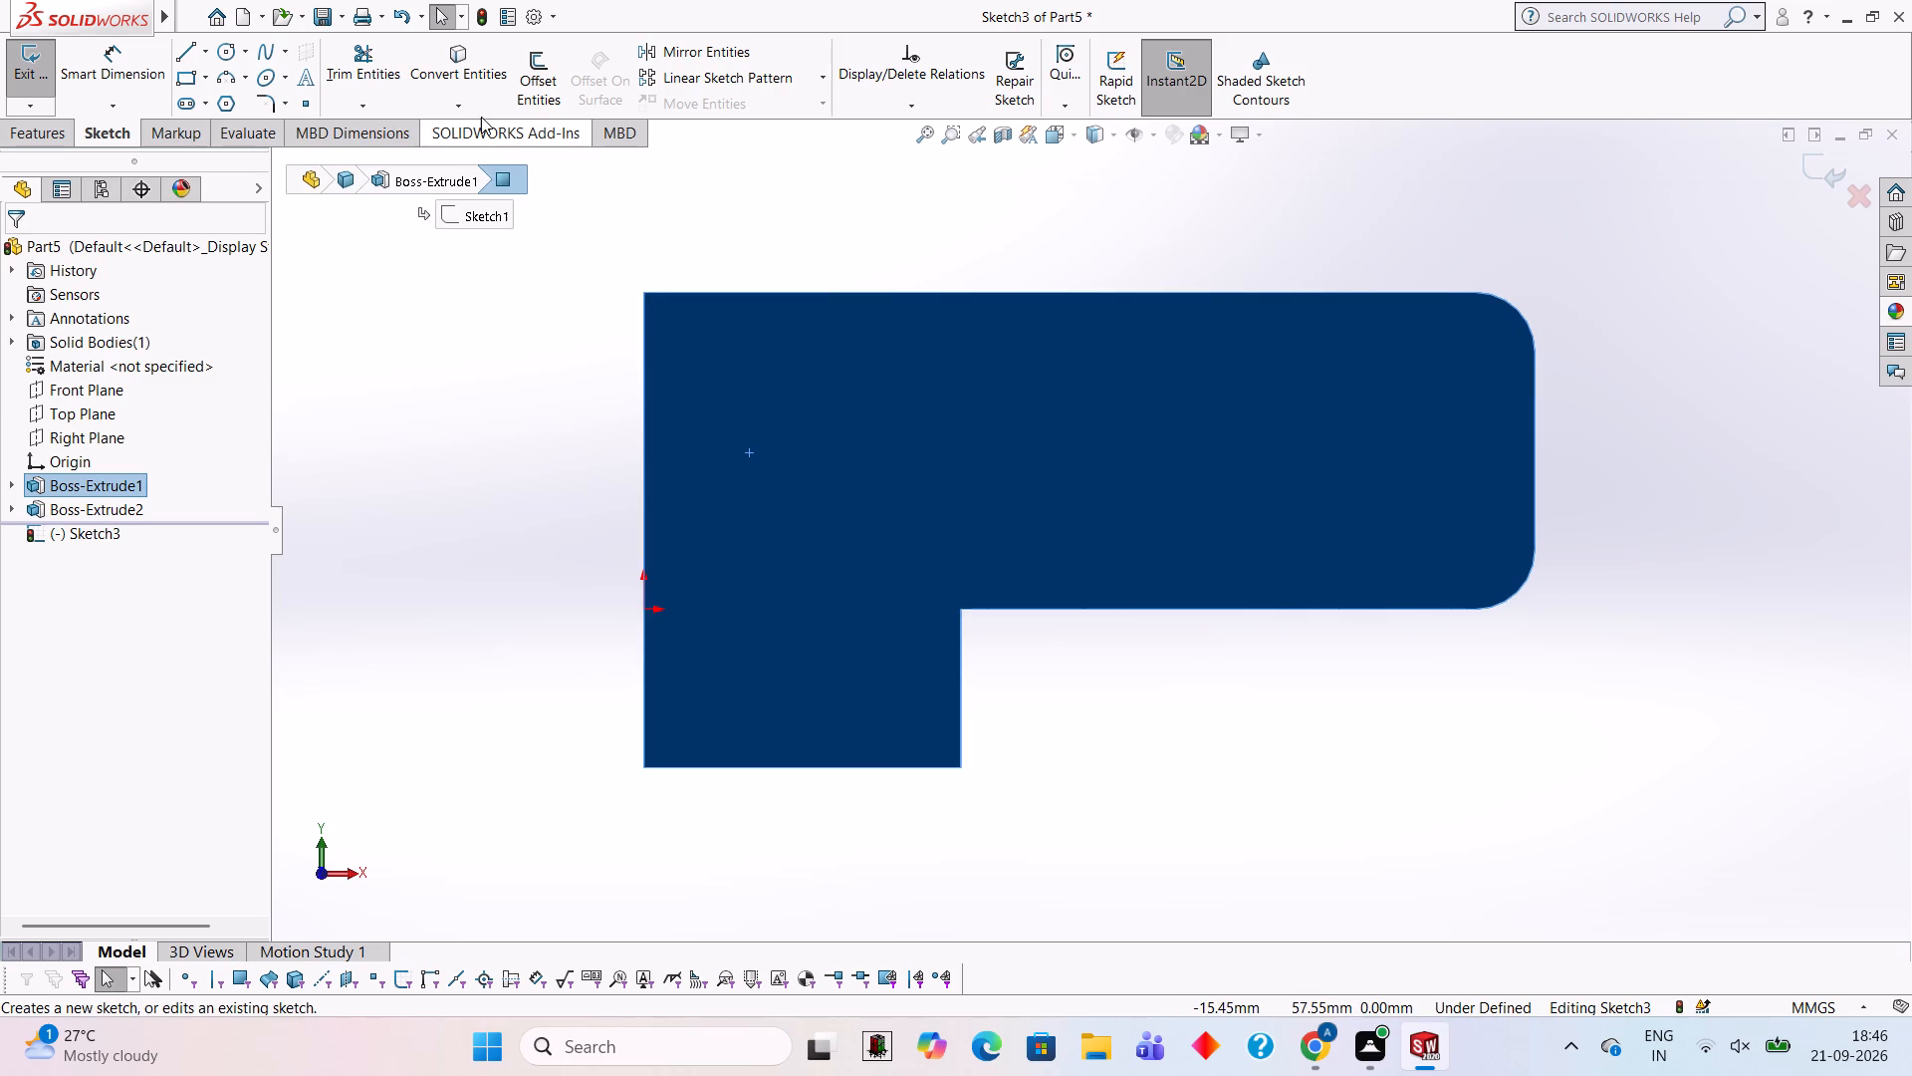
Sketch a closed 30 mm by 30 mm square of lines at the front face's upper square-end corner.
left_click(174, 57)
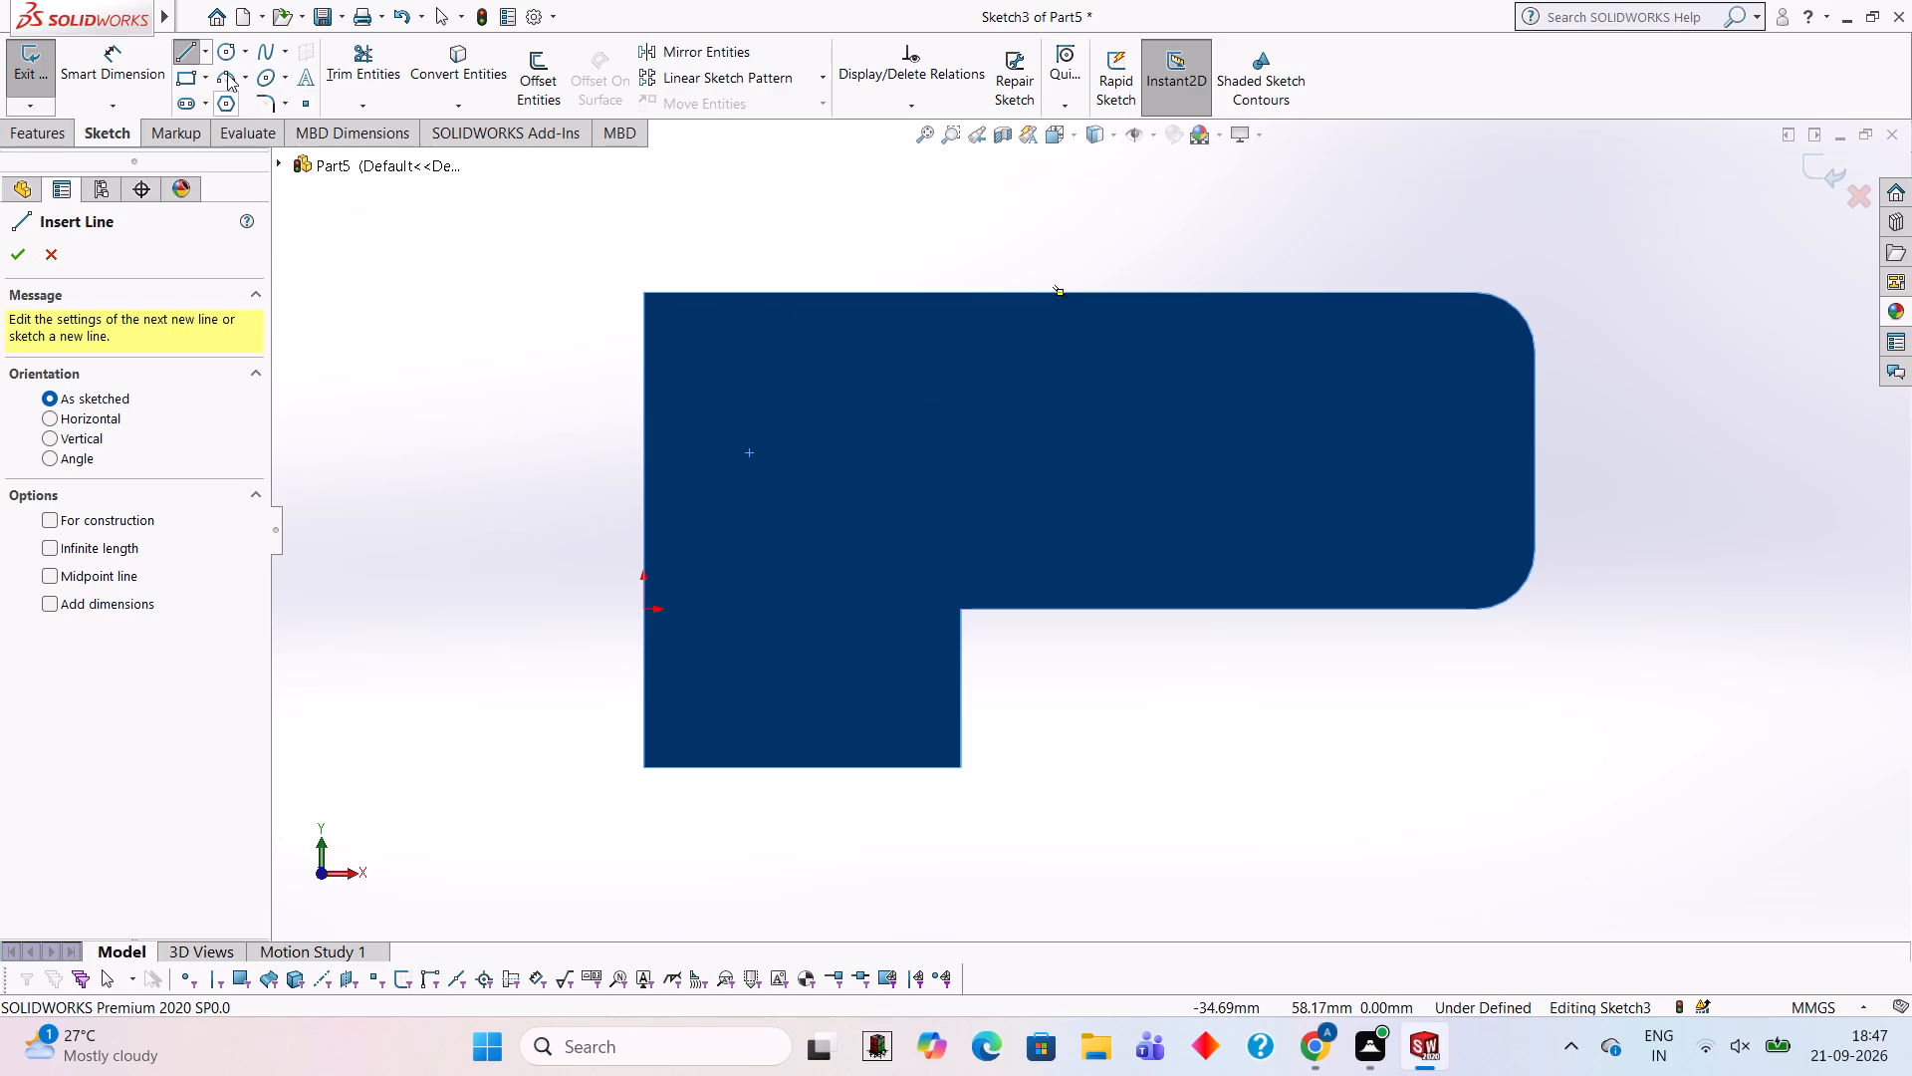
left_click(187, 51)
left_click(187, 51)
left_click(642, 292)
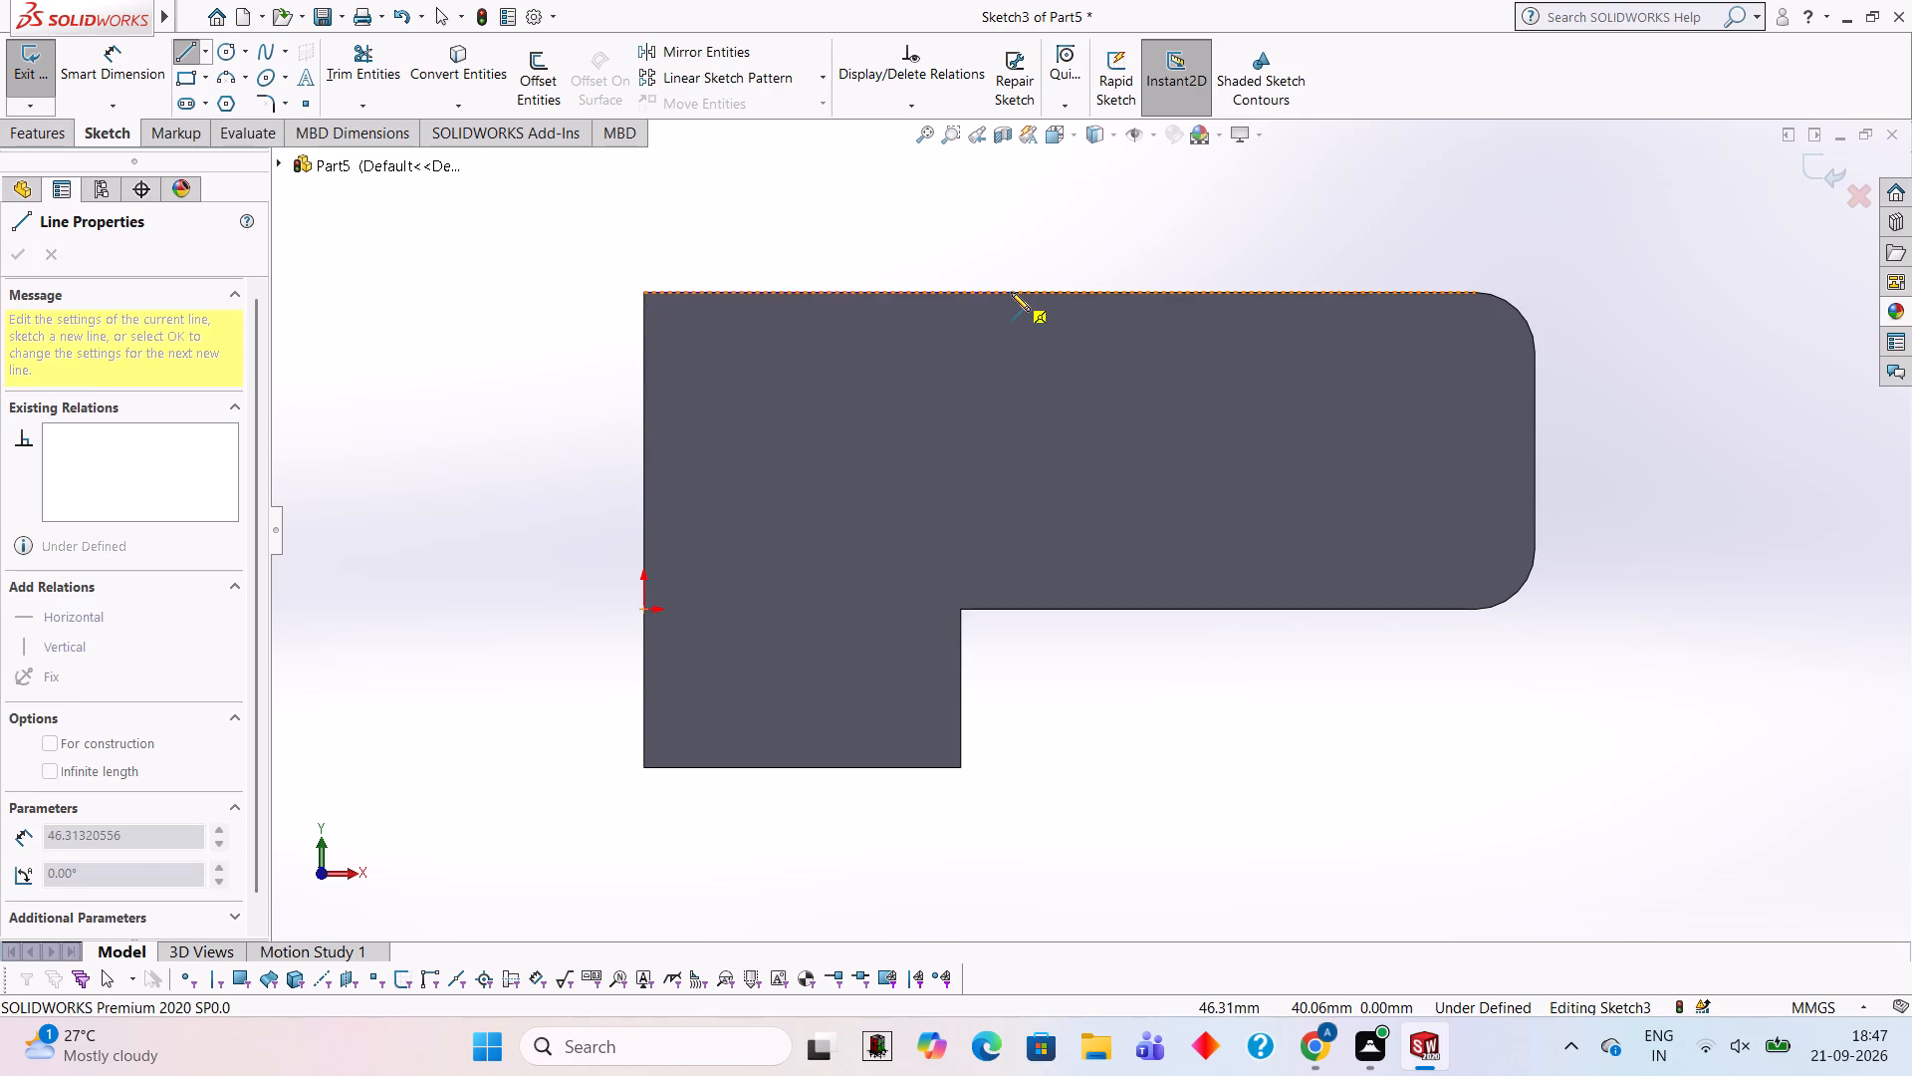
type("30")
key("Return")
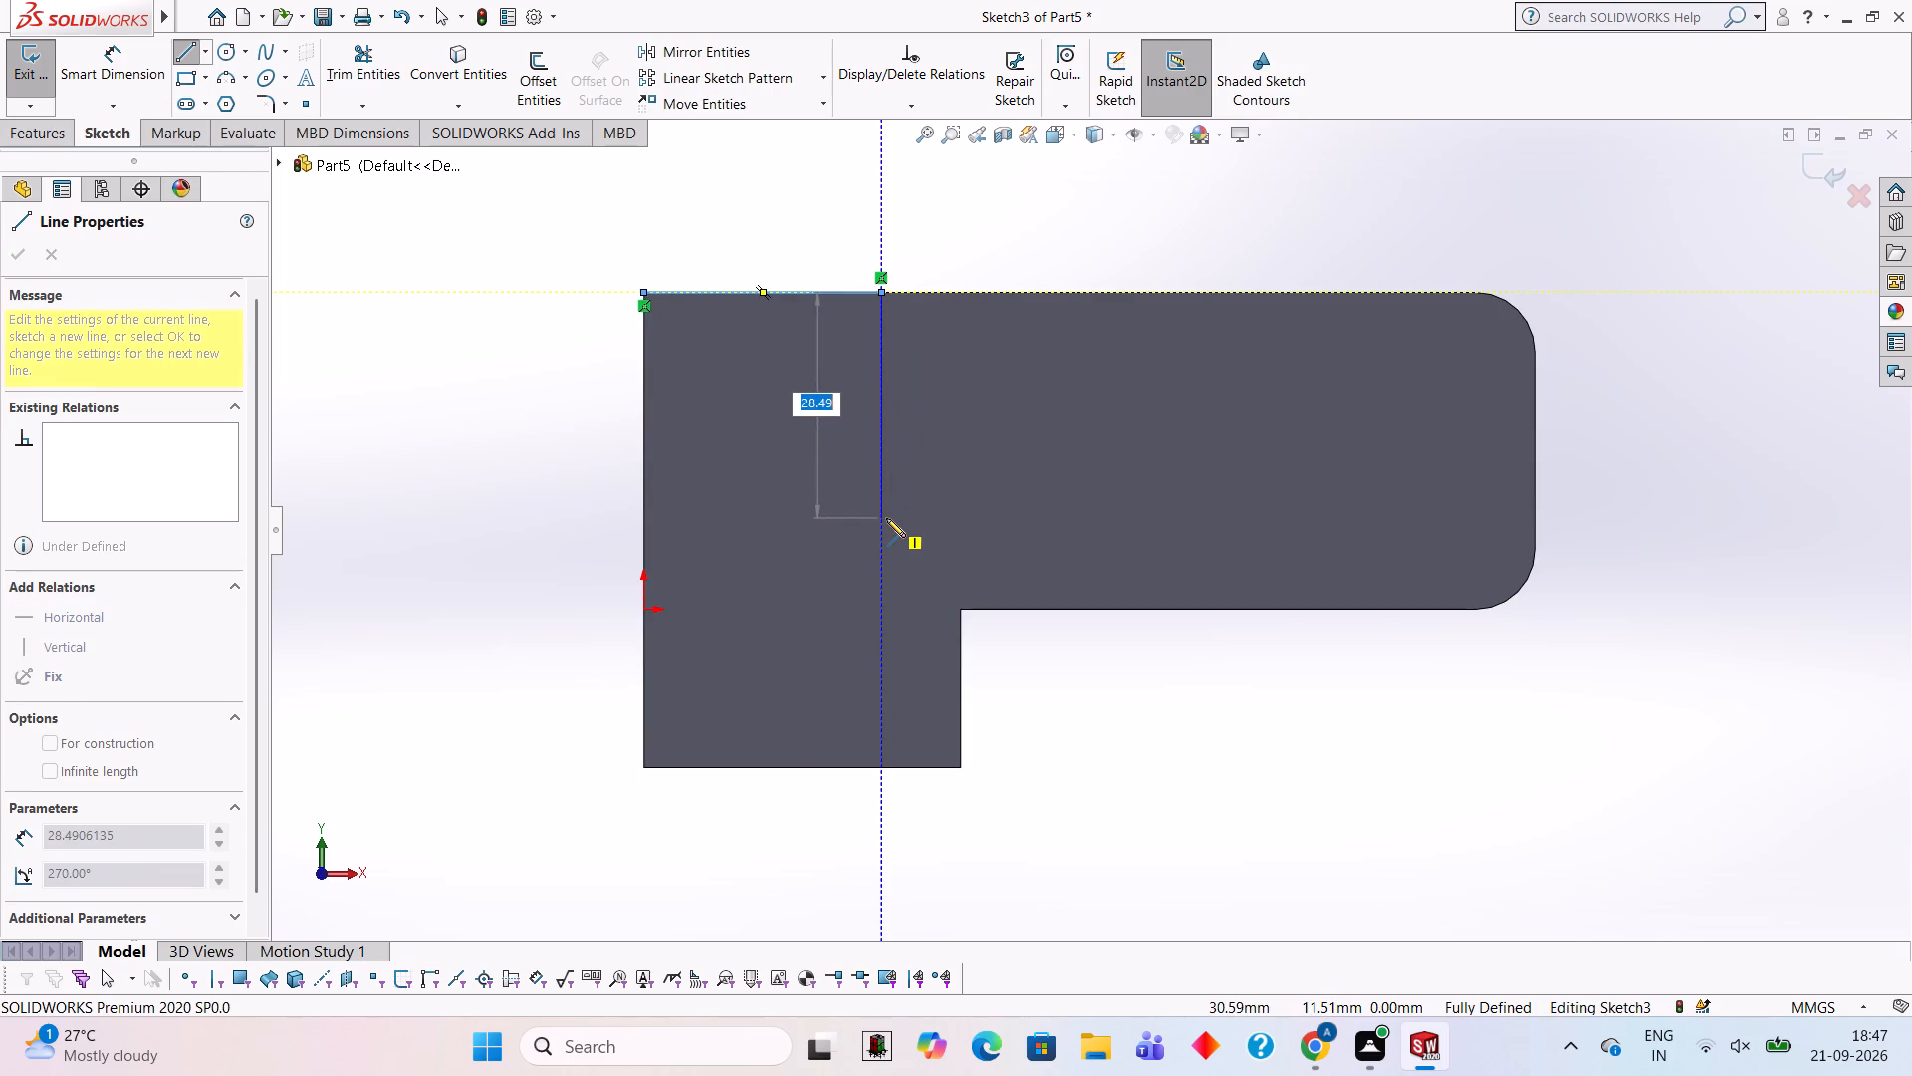
type("30")
key("Return")
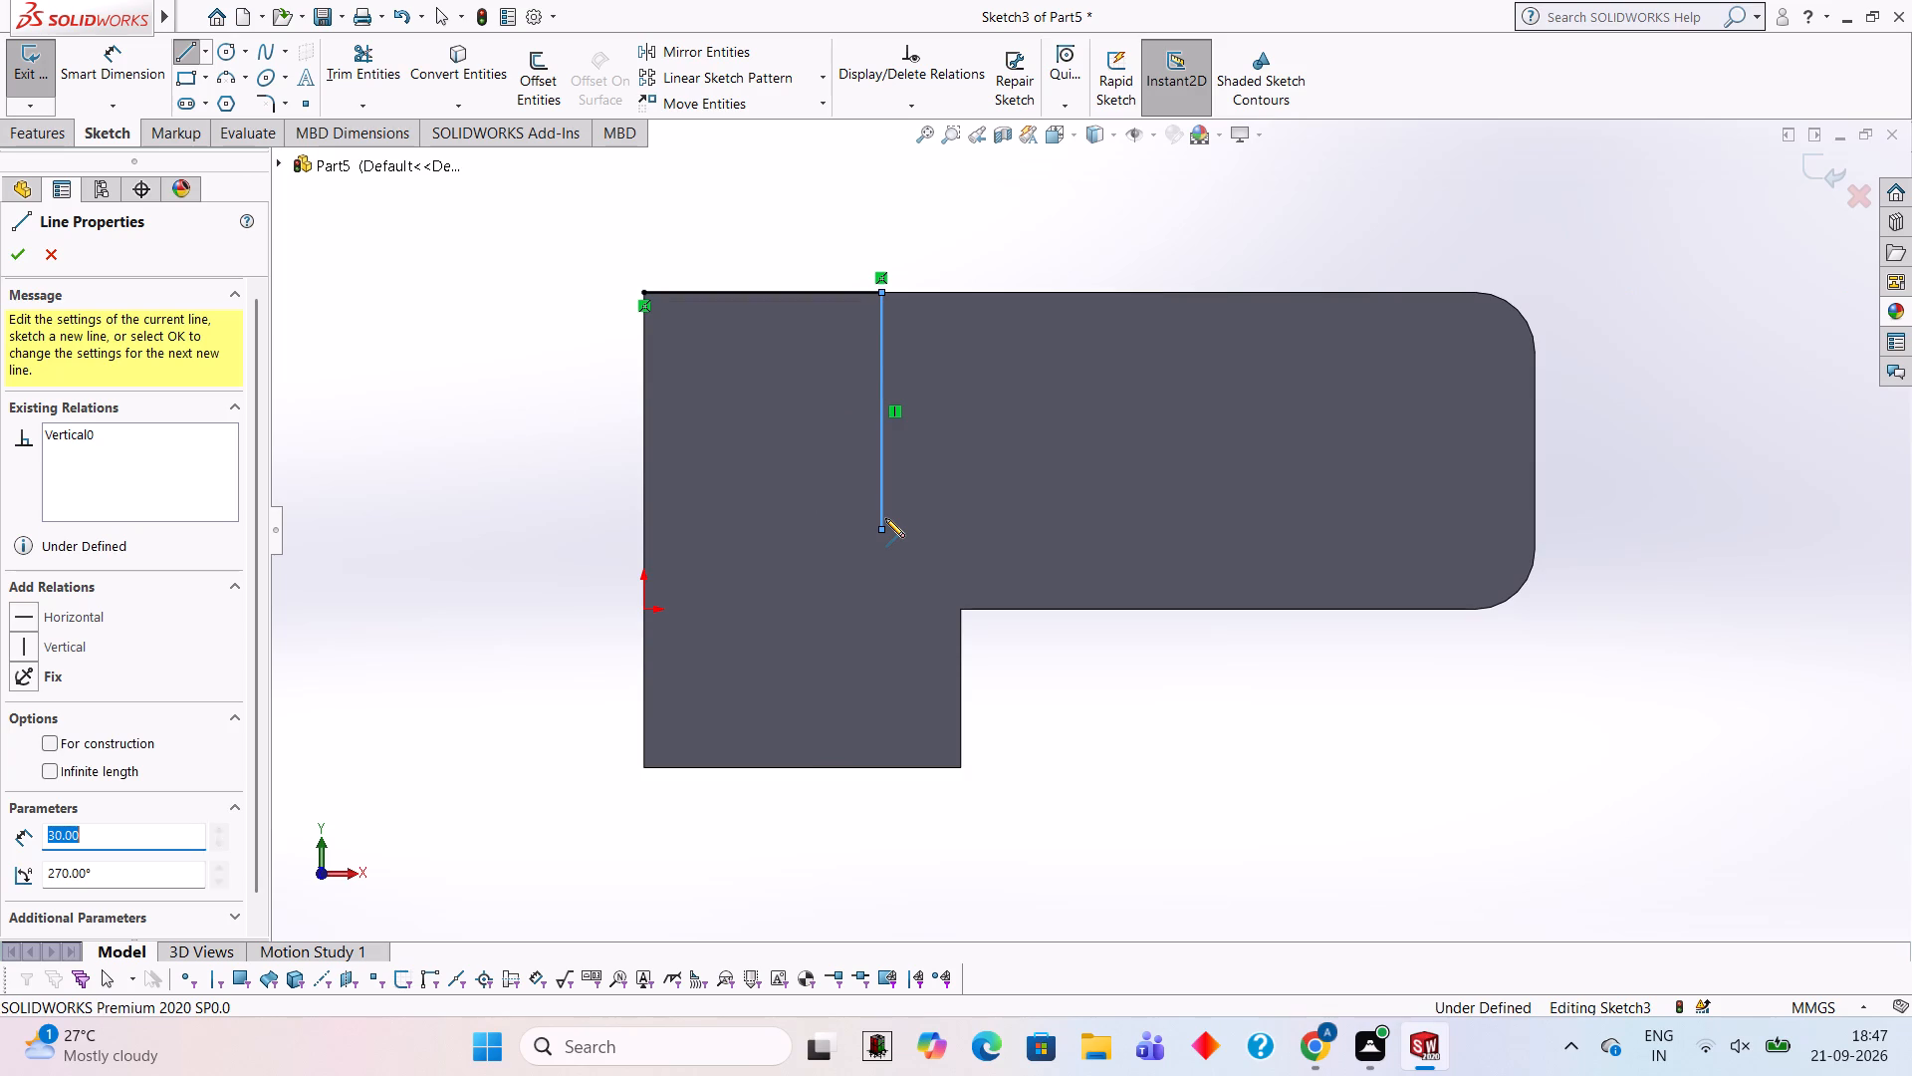
left_click(640, 529)
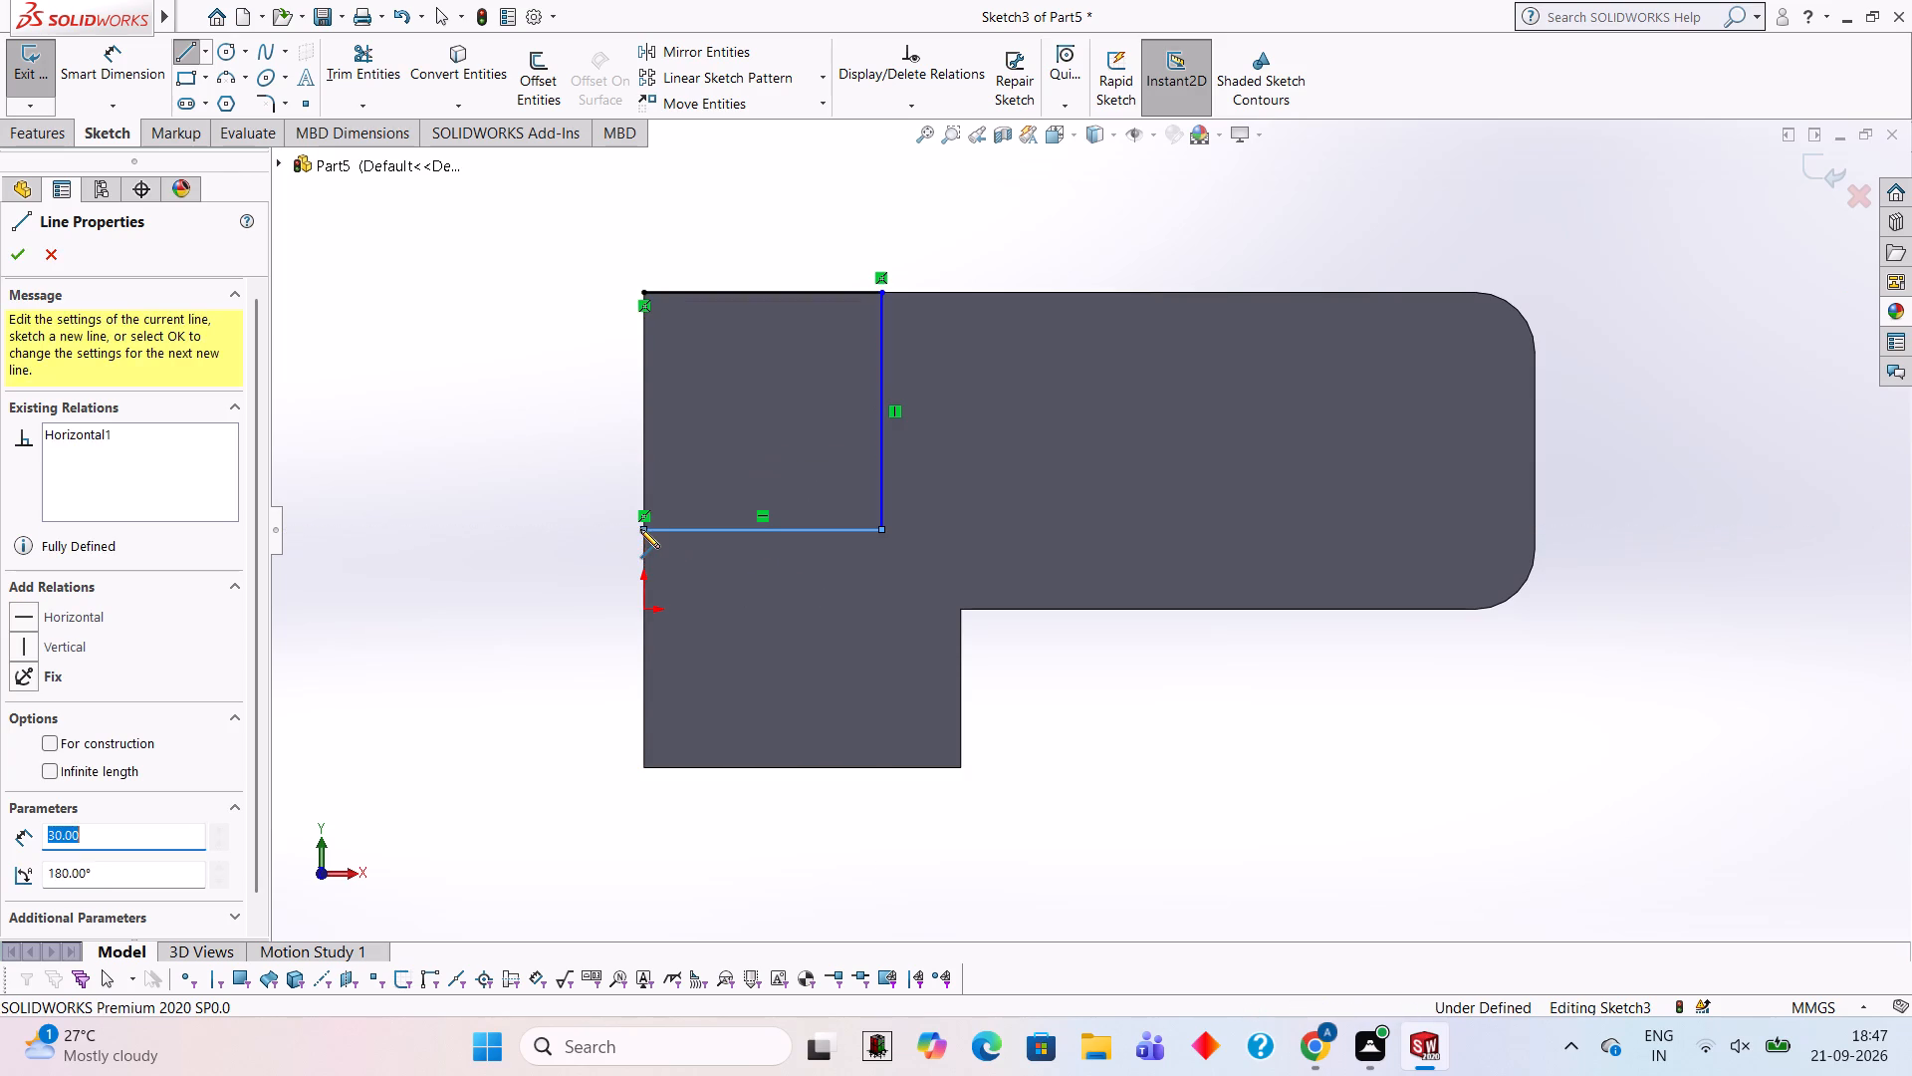
left_click(641, 290)
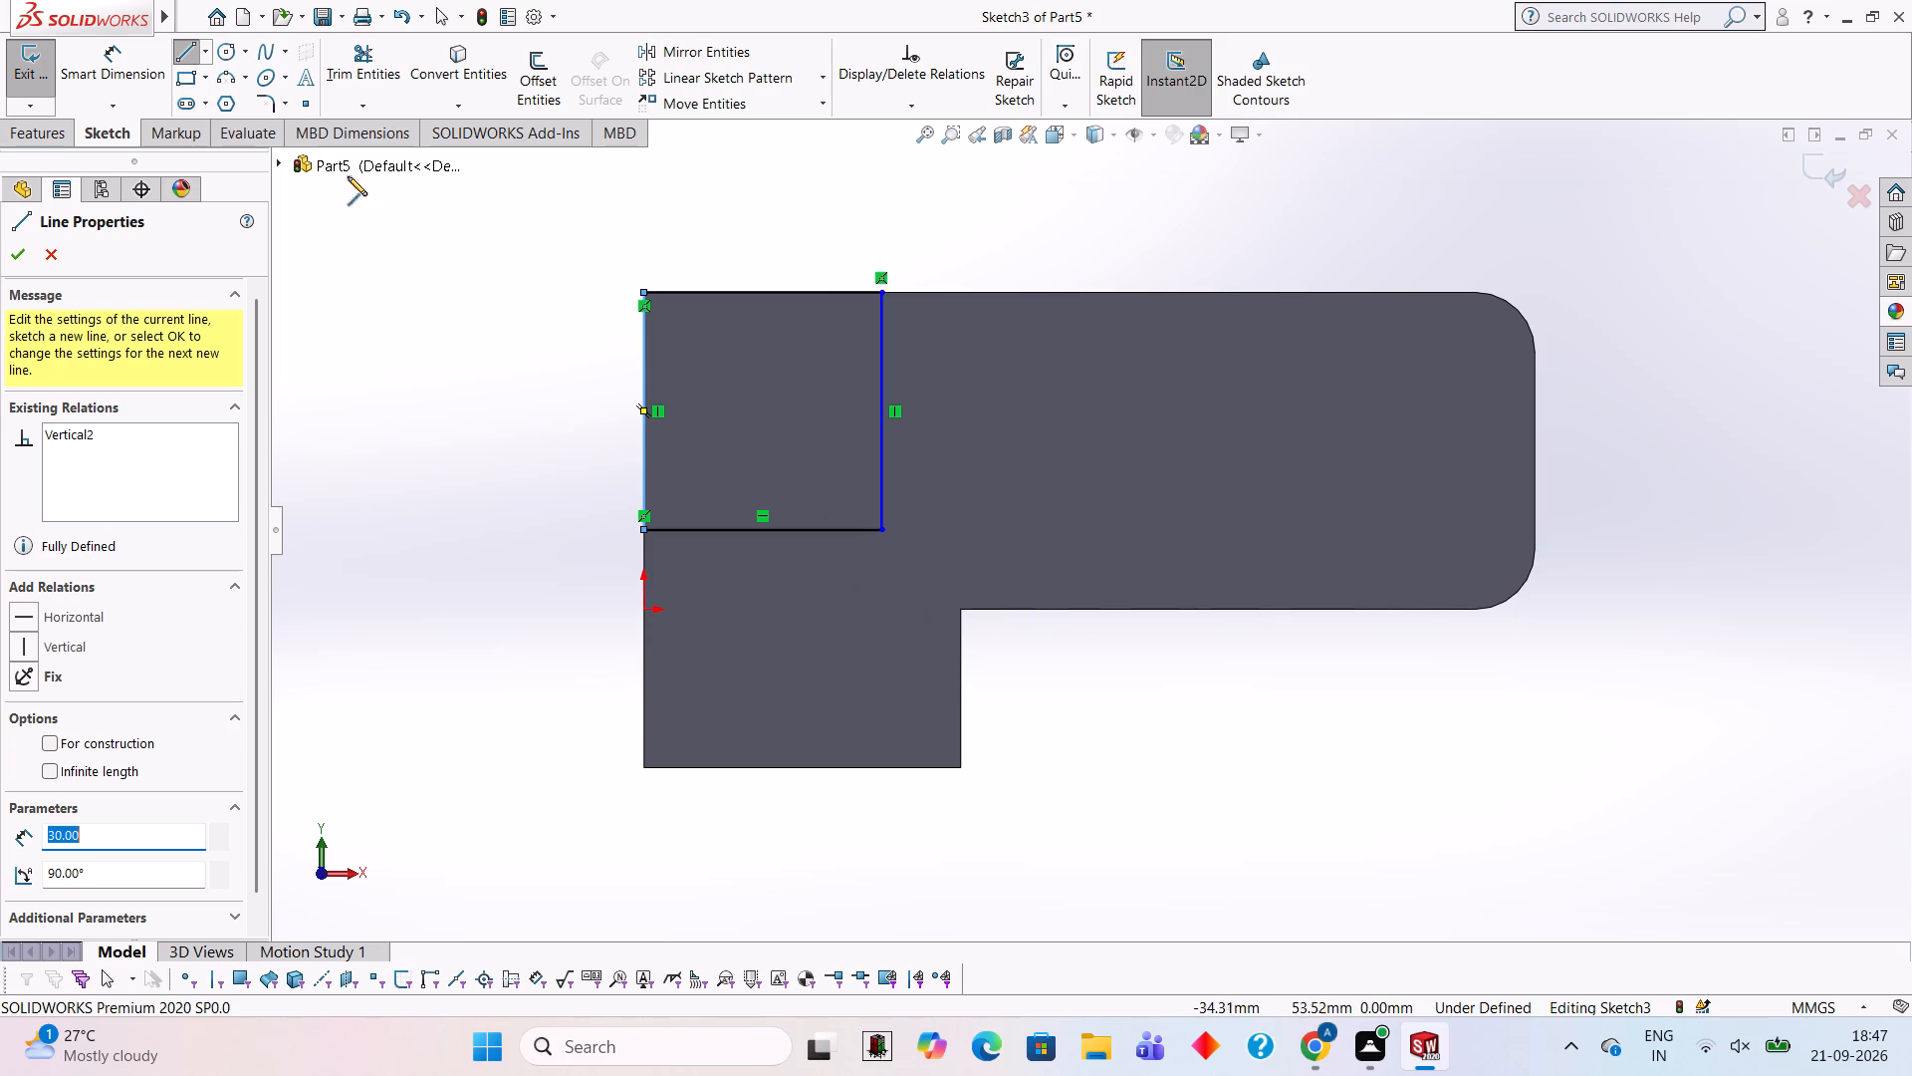
Extrude the square as a blind boss to a depth of 30 mm, merged with the body.
left_click(38, 138)
left_click(57, 92)
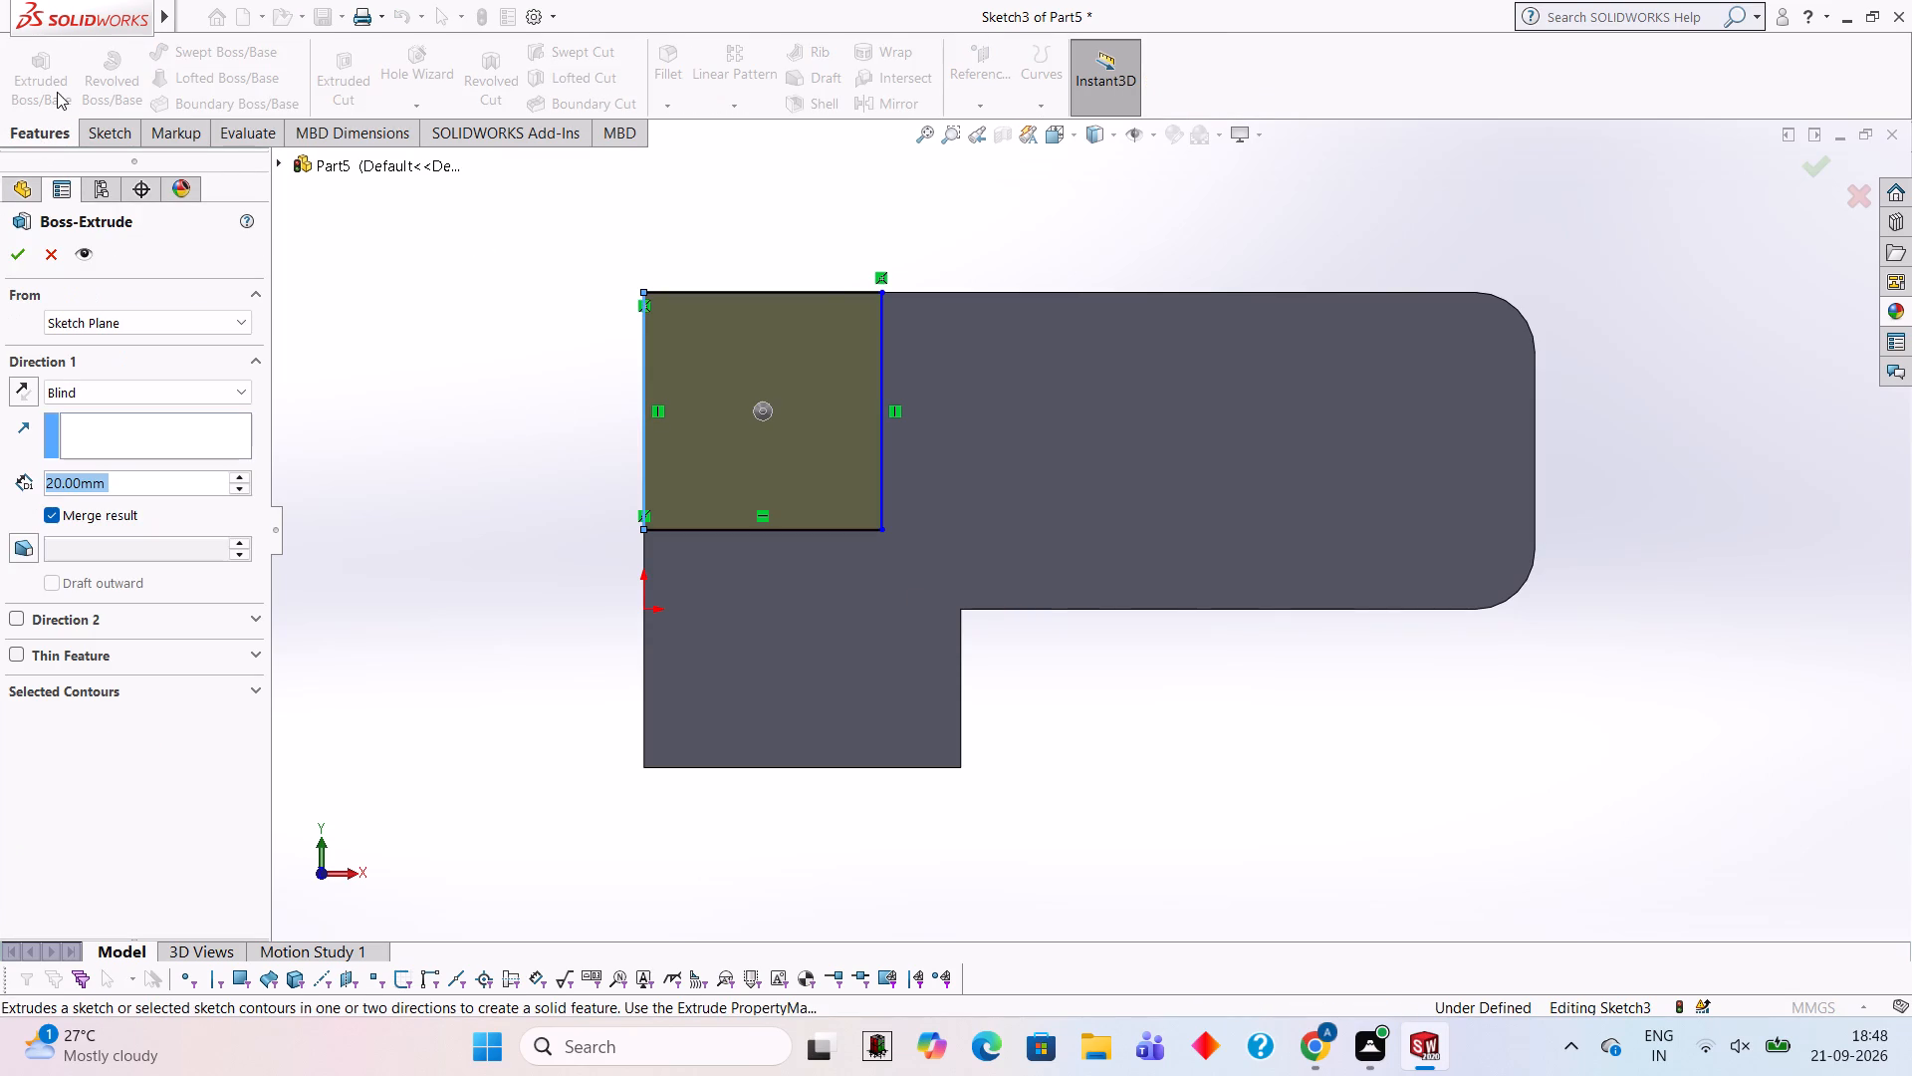
type("30")
key("Return")
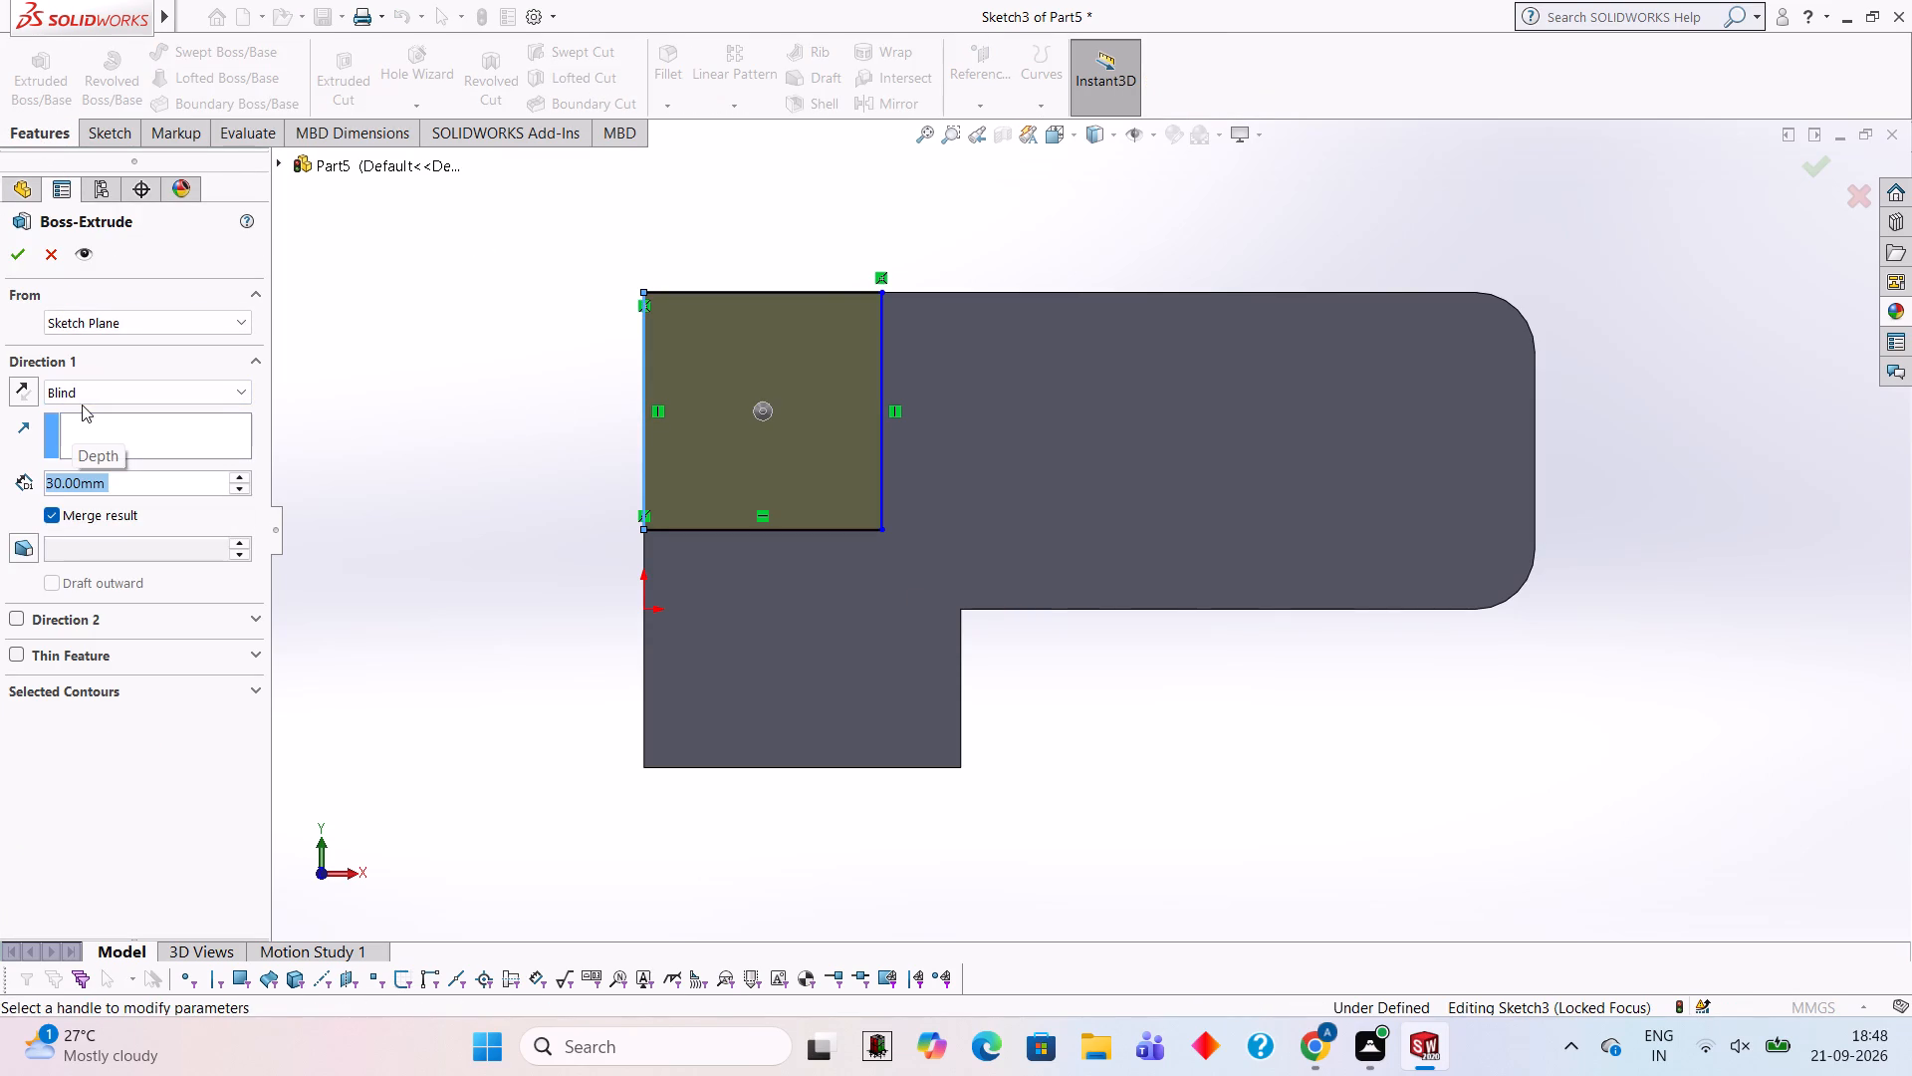
left_click(24, 243)
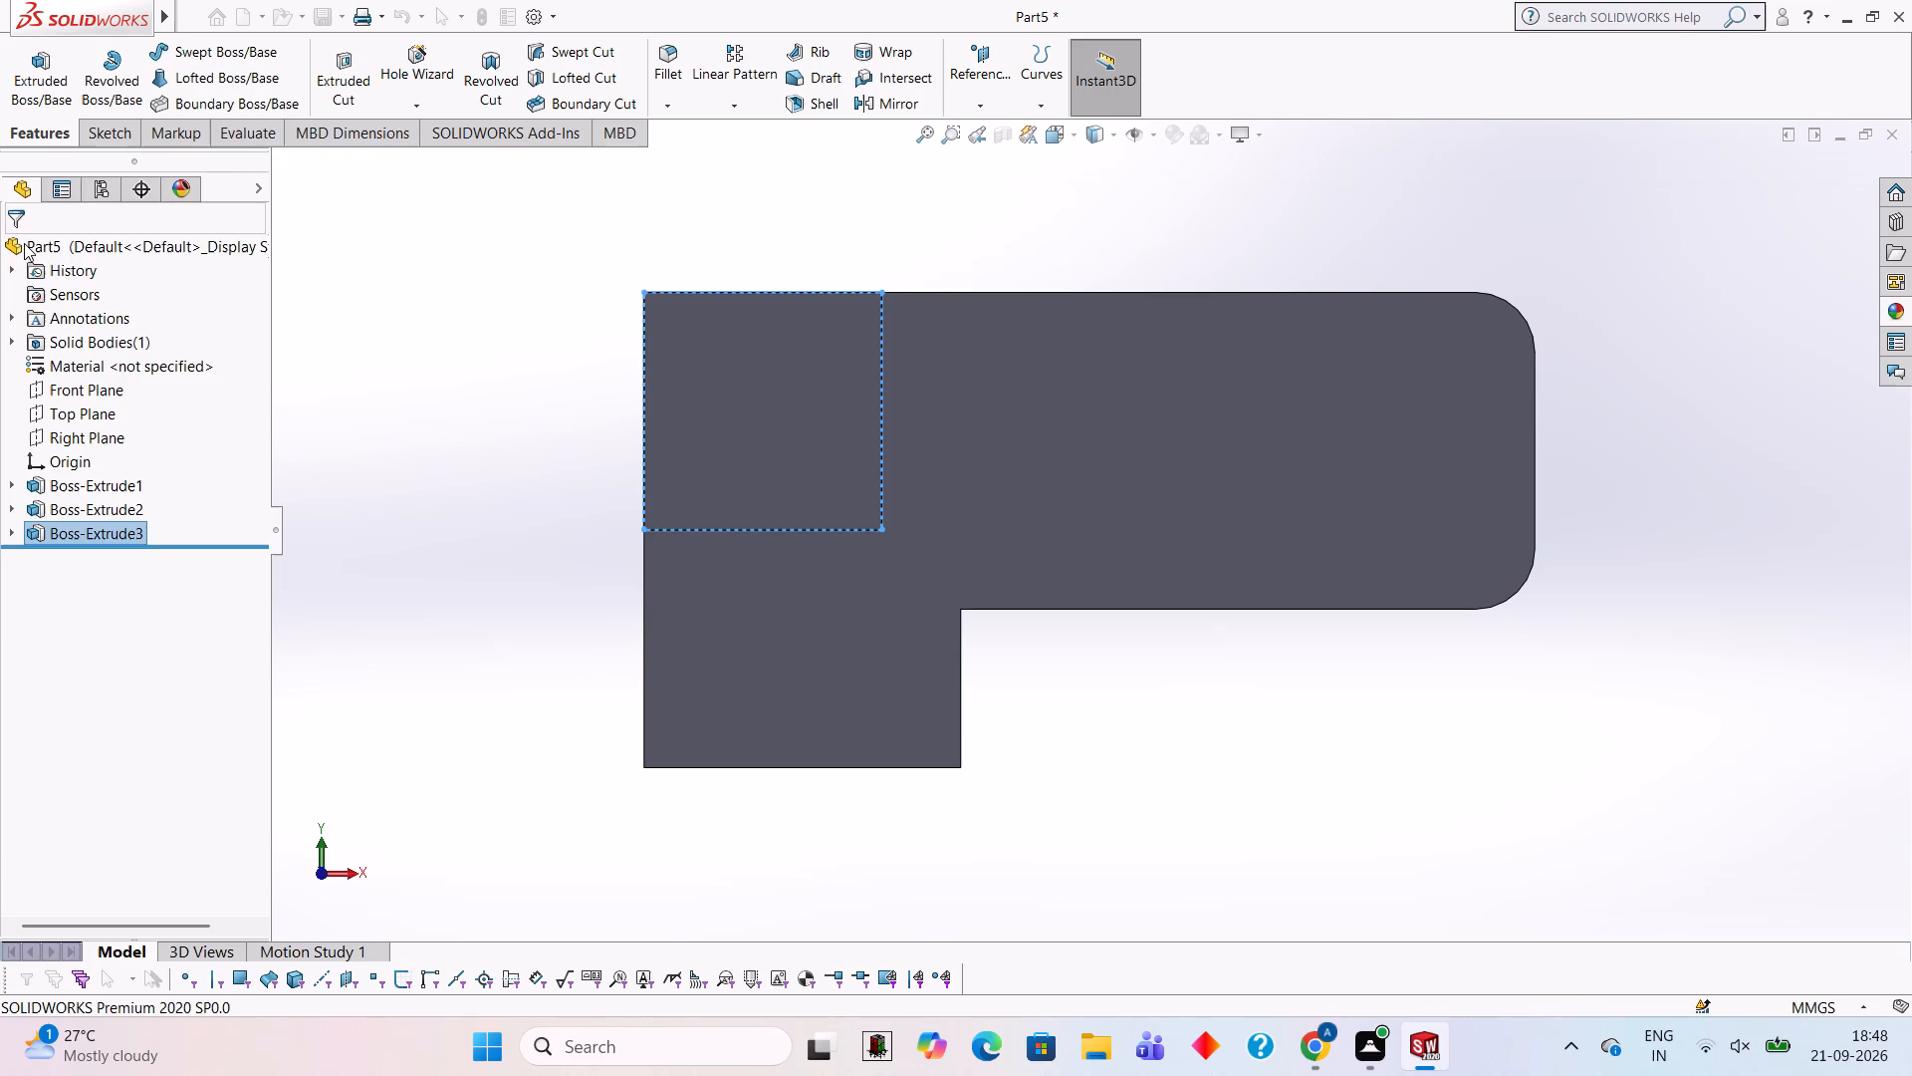
Examine the body with its new square boss from below, the front and above.
left_click(451, 334)
middle_click_drag(508, 481, 629, 809)
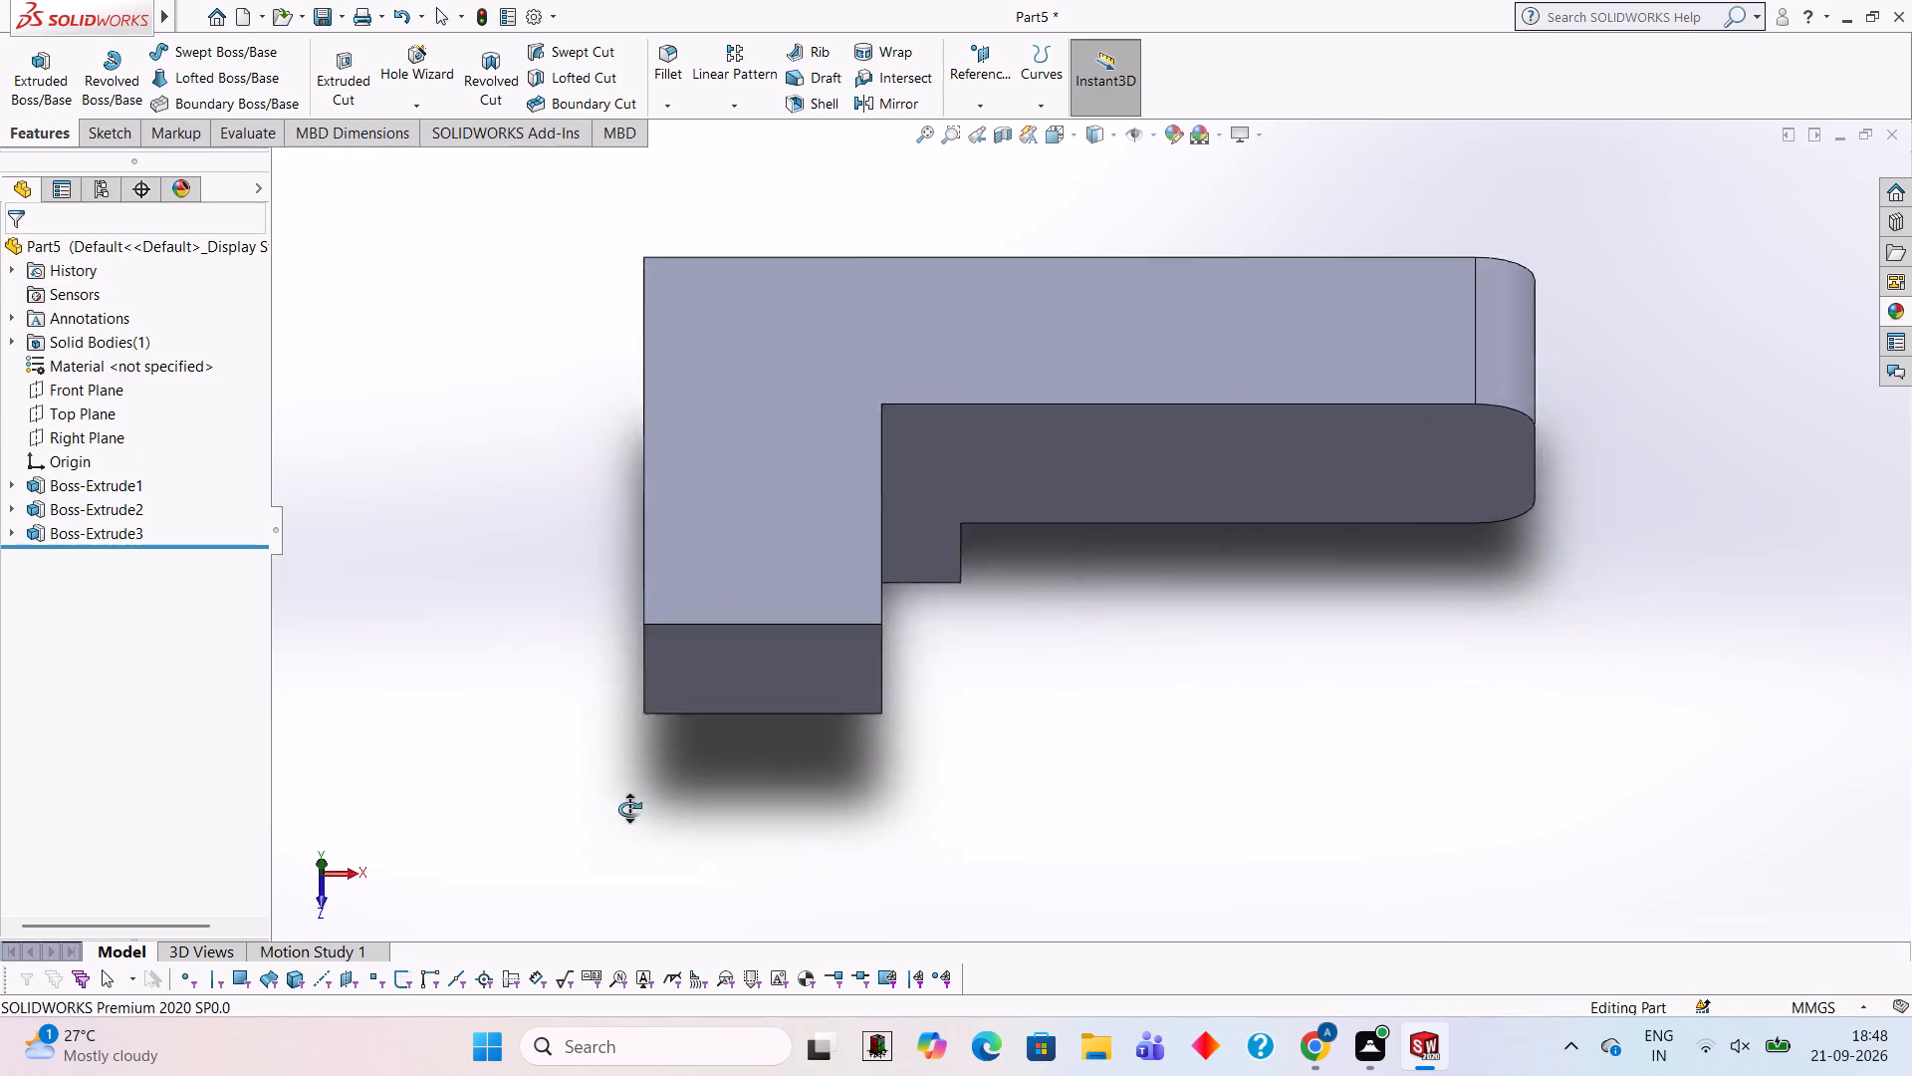
middle_click_drag(629, 809, 548, 469)
scroll(548, 469, "up", 1)
middle_click_drag(510, 635, 499, 444)
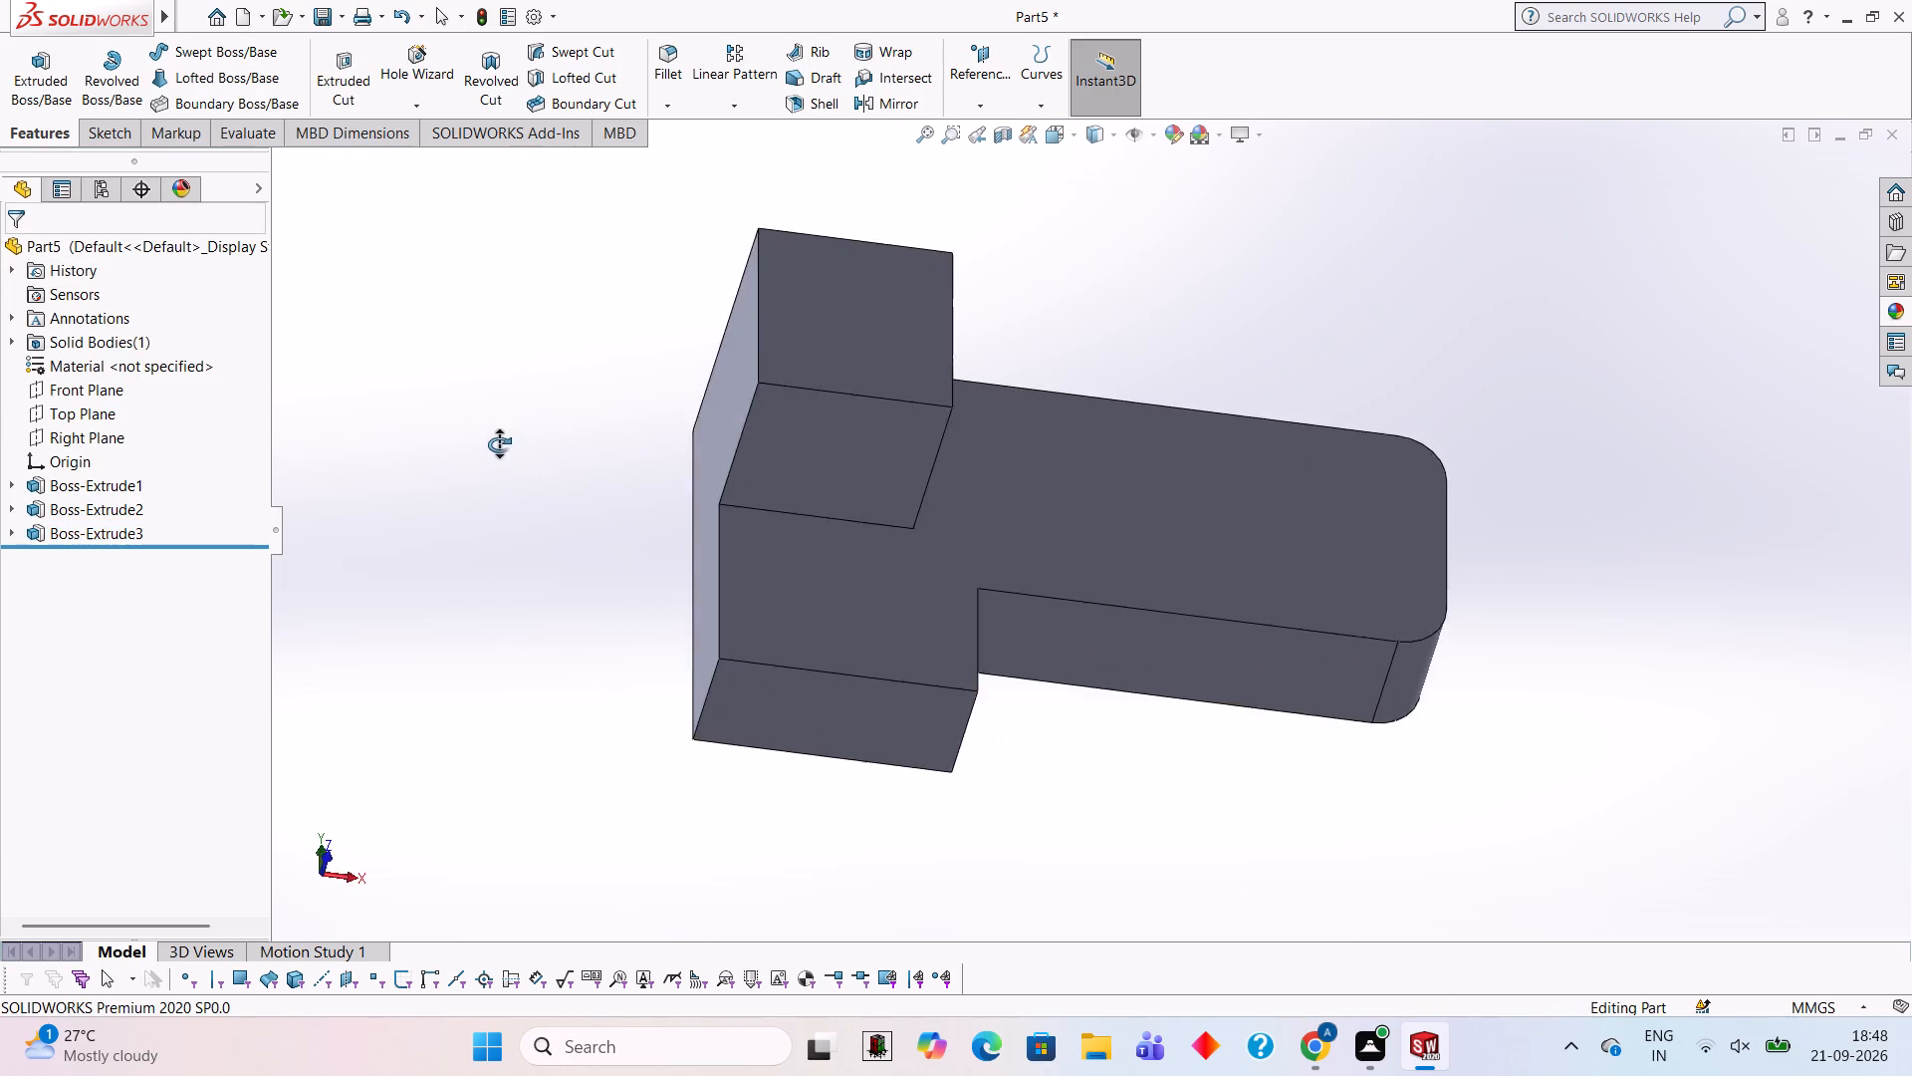
middle_click_drag(499, 444, 440, 403)
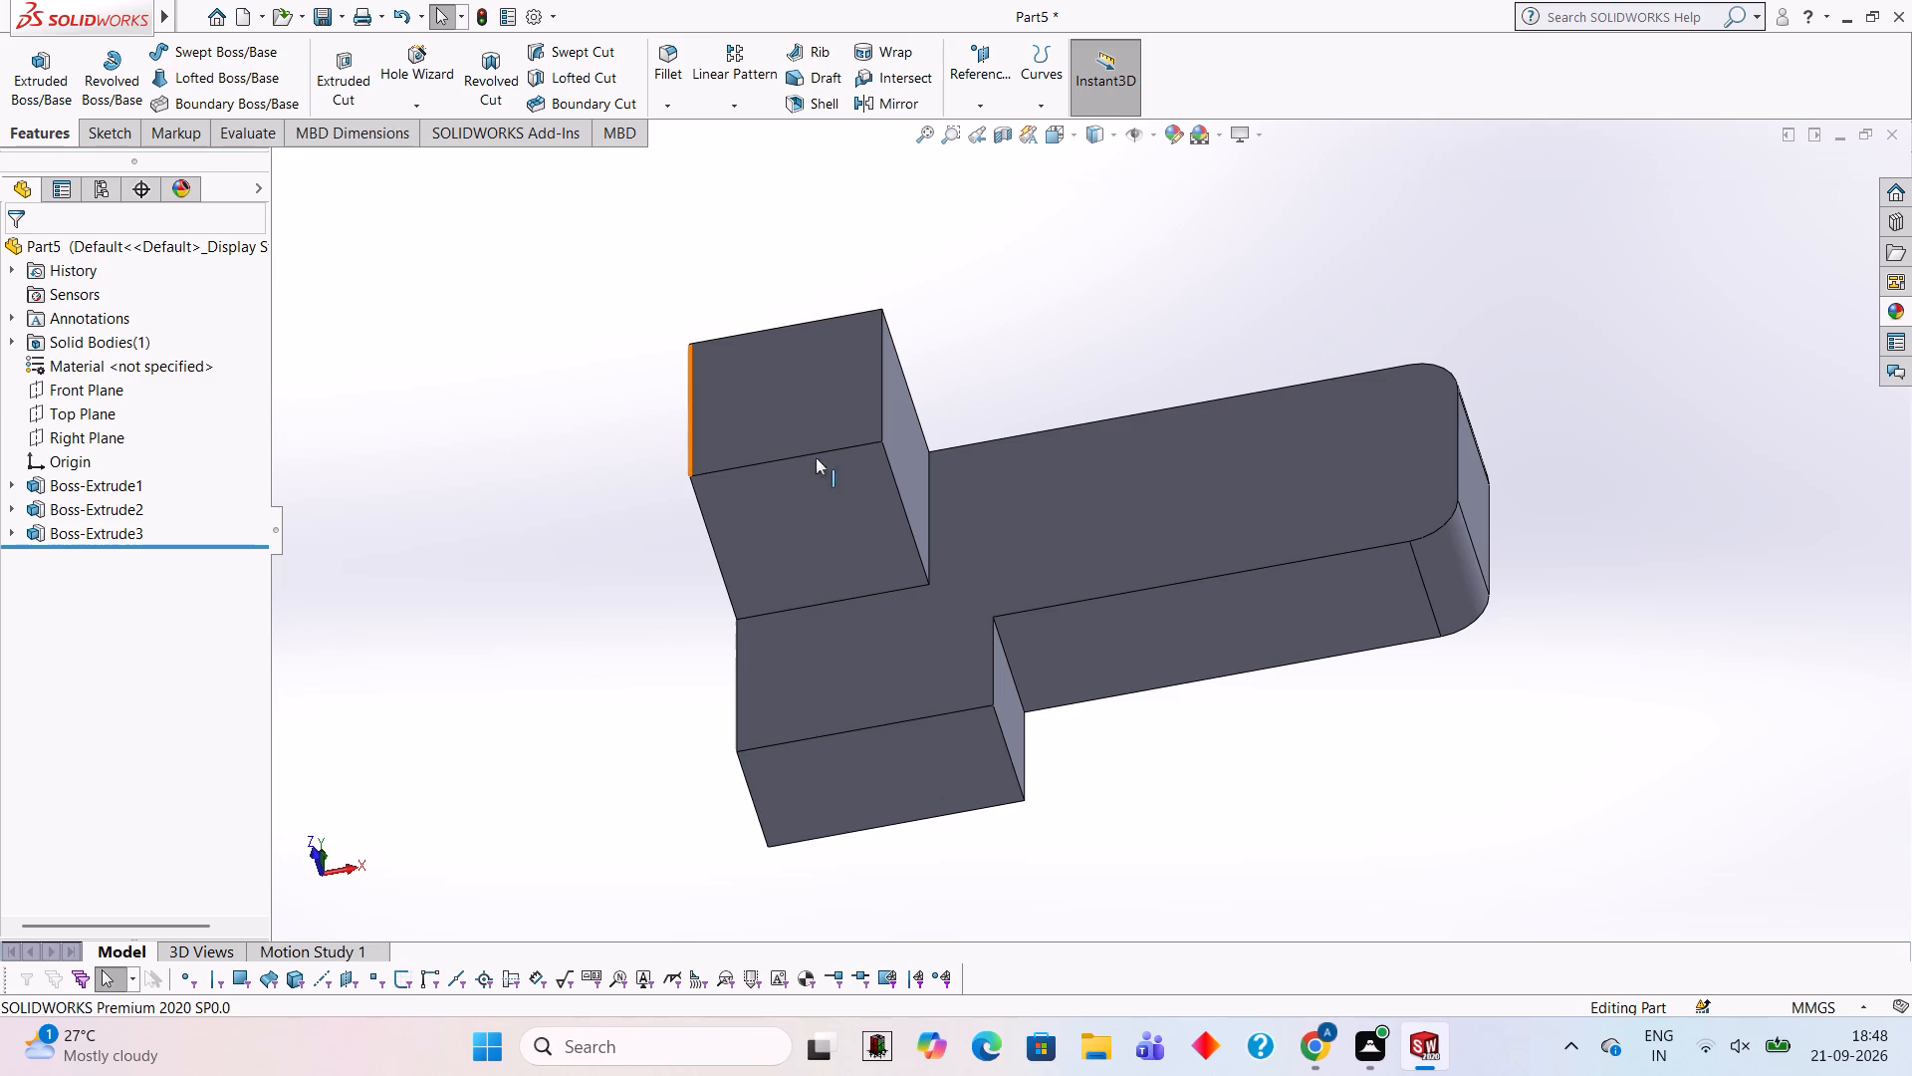
middle_click_drag(1144, 313, 1152, 565)
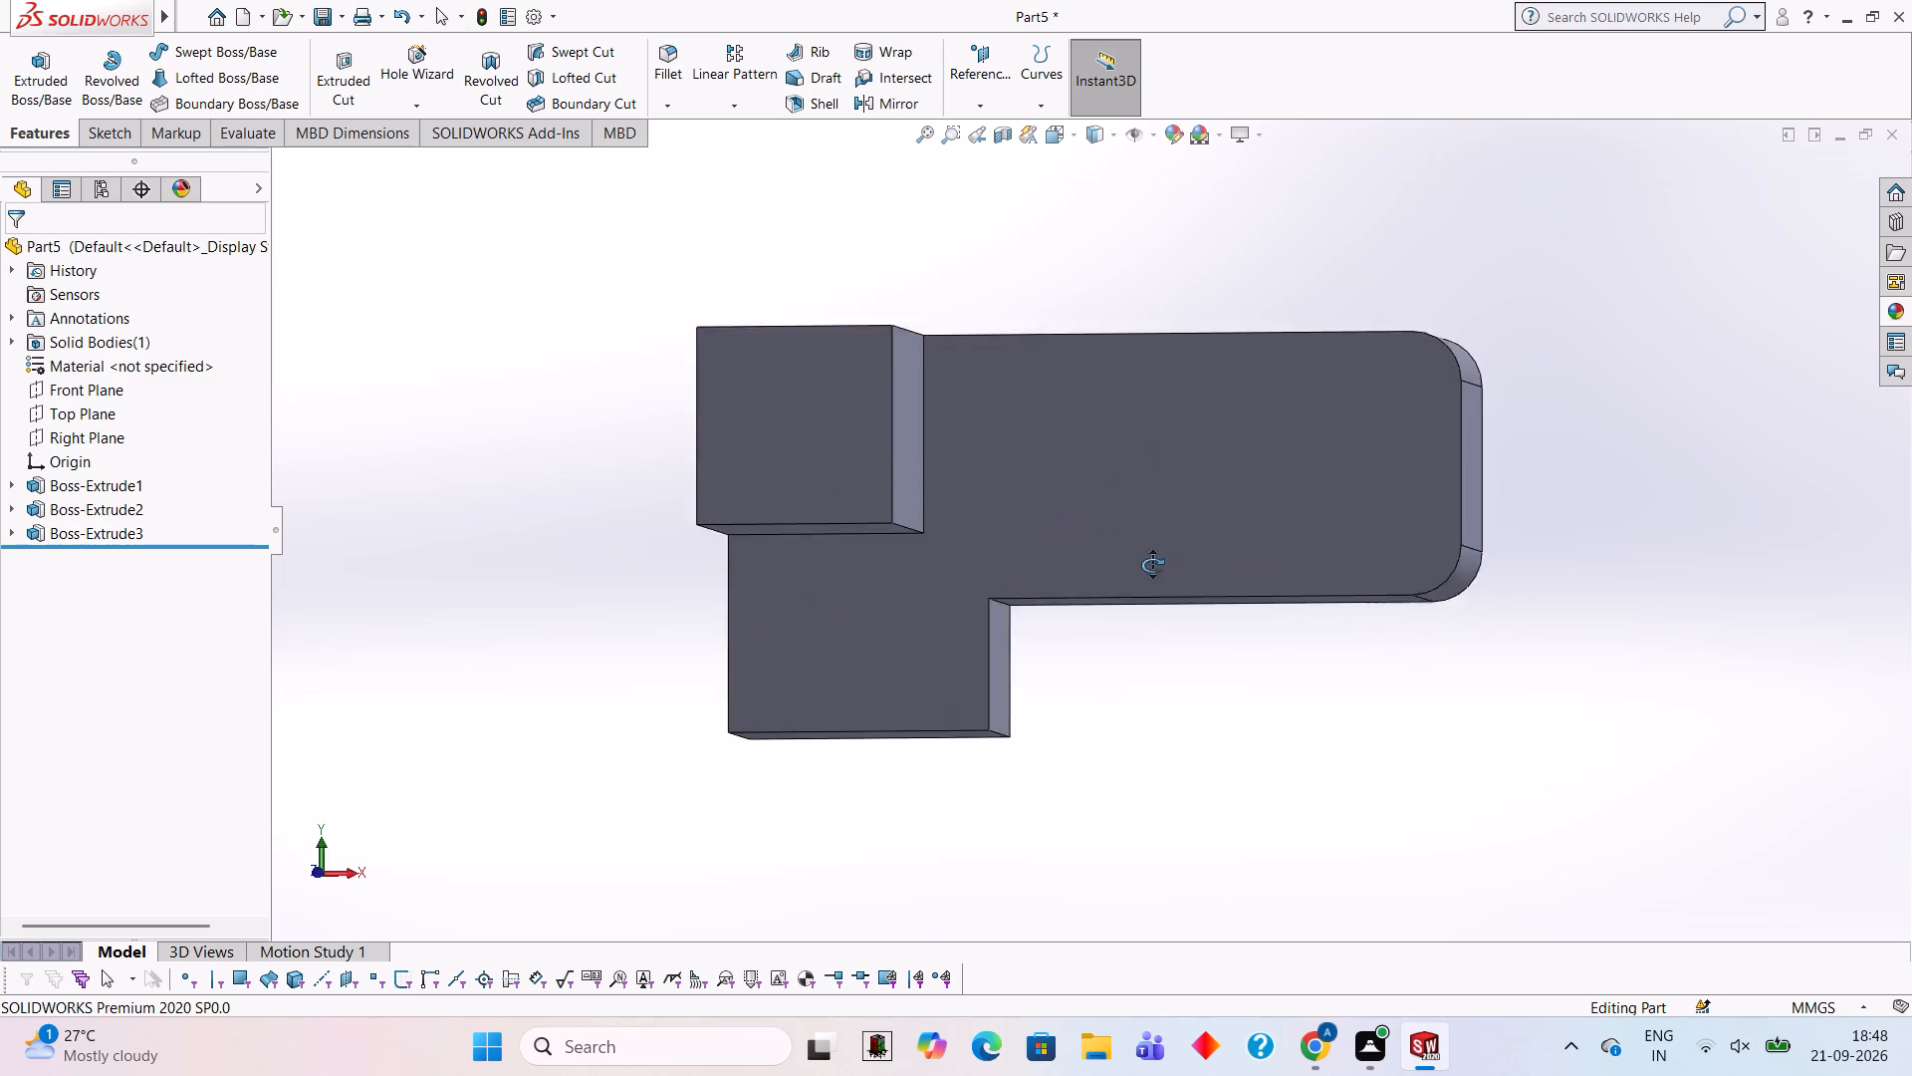
middle_click_drag(1152, 565, 1176, 857)
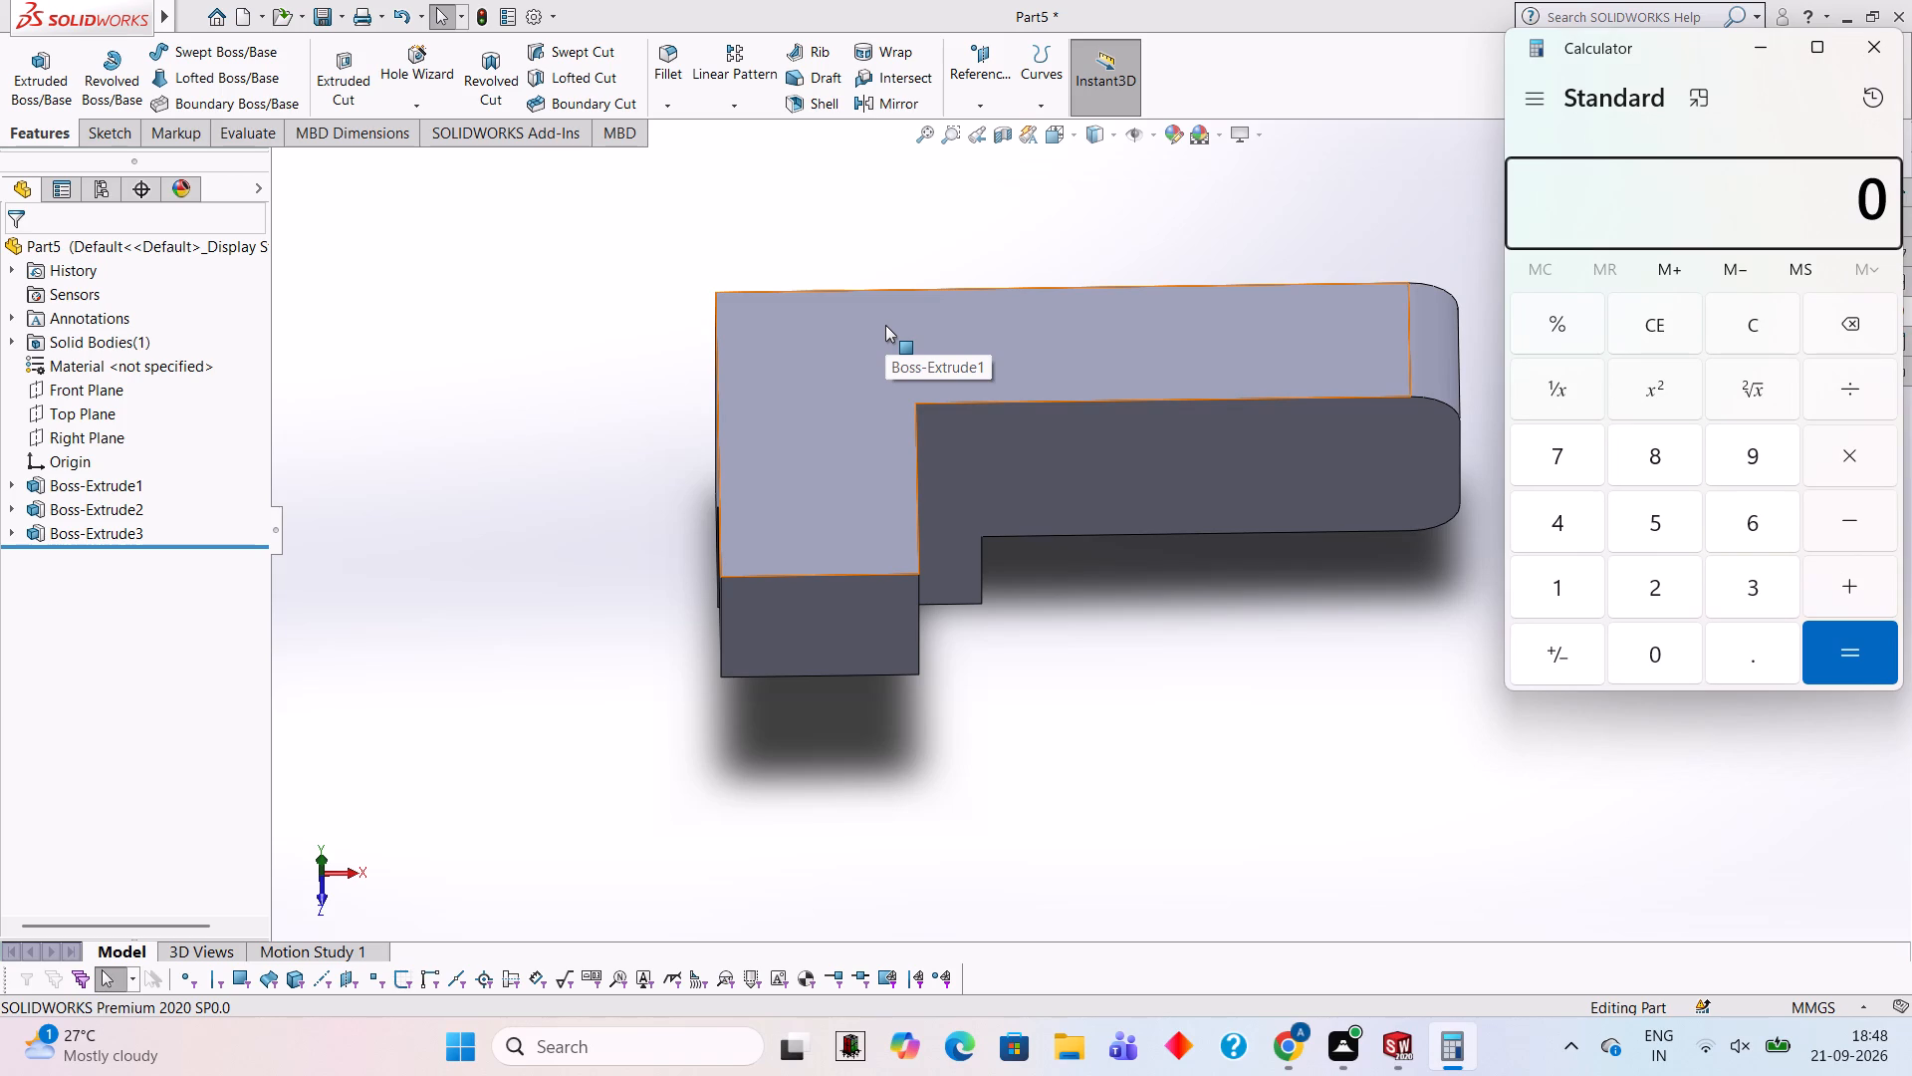
Calculate 75 minus 30 in the Calculator, and close it.
type("75")
type("-30")
key("Return")
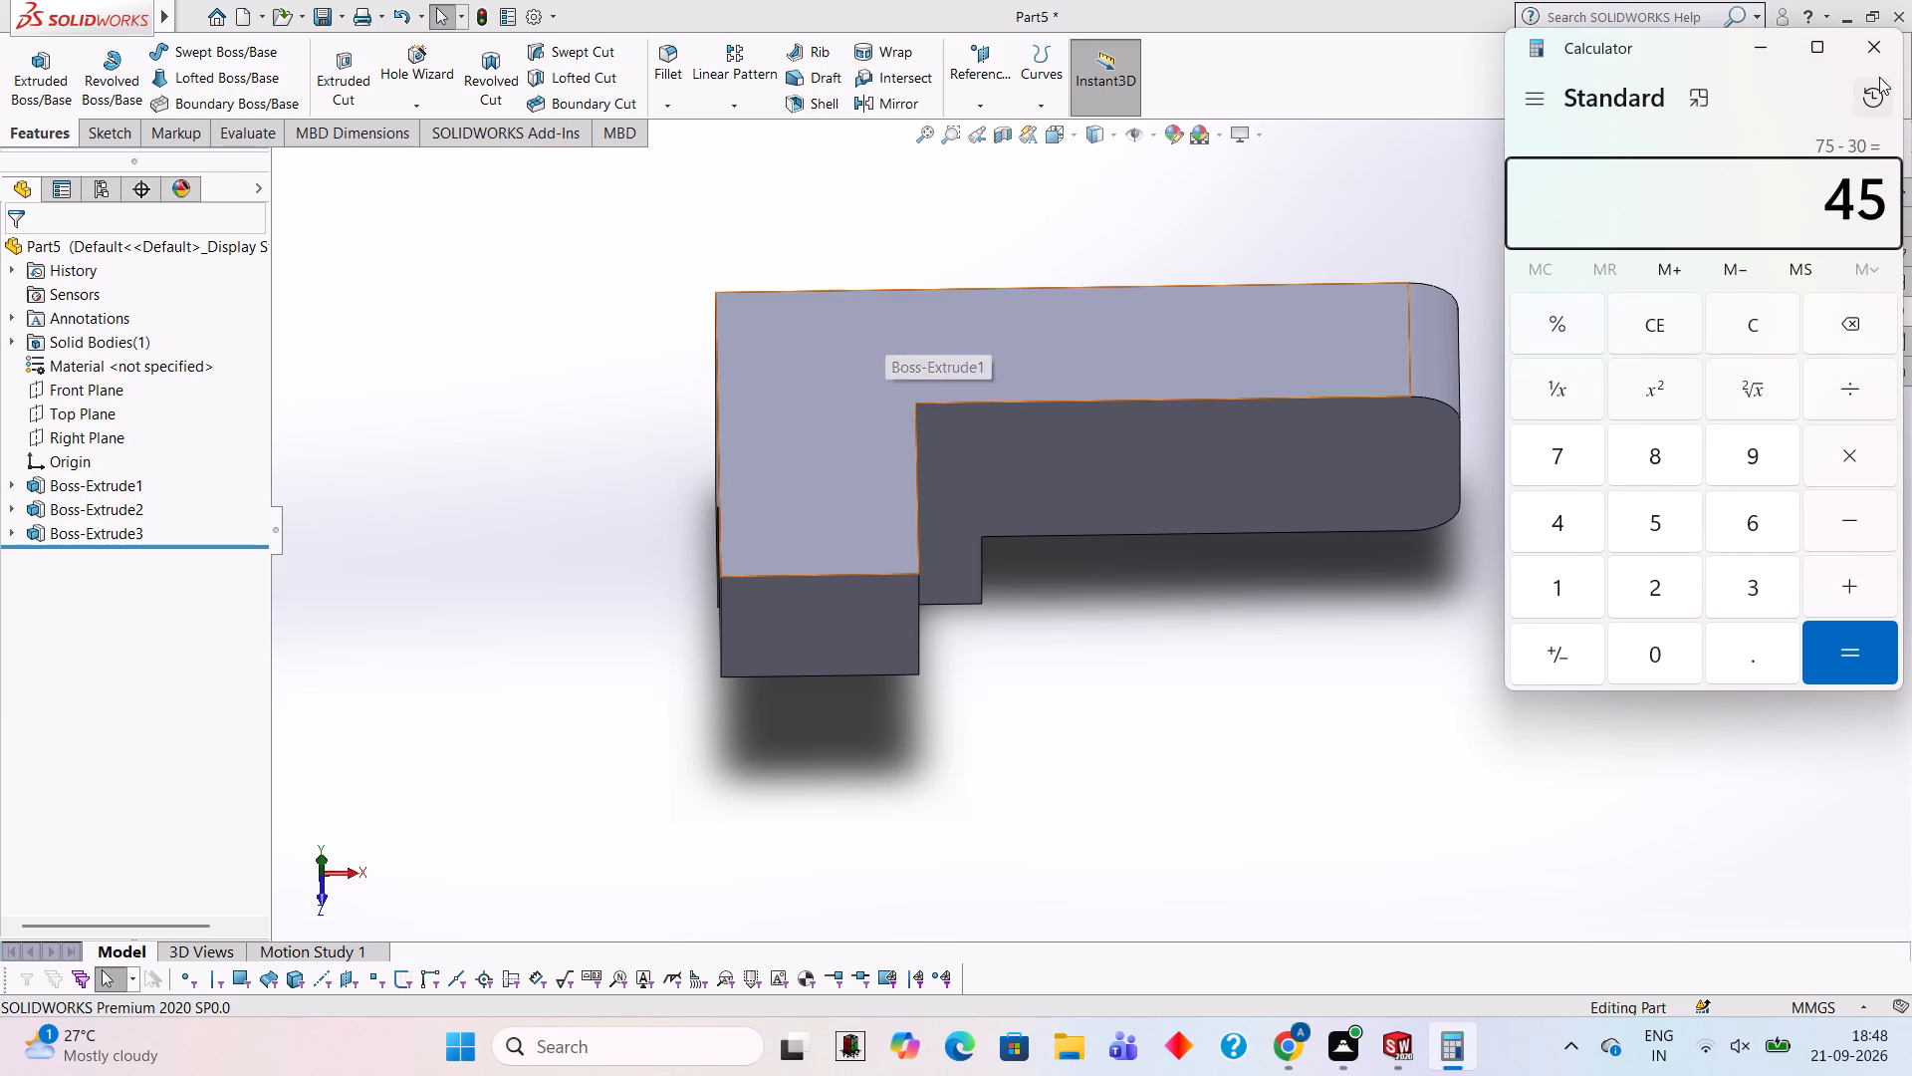
left_click(1879, 56)
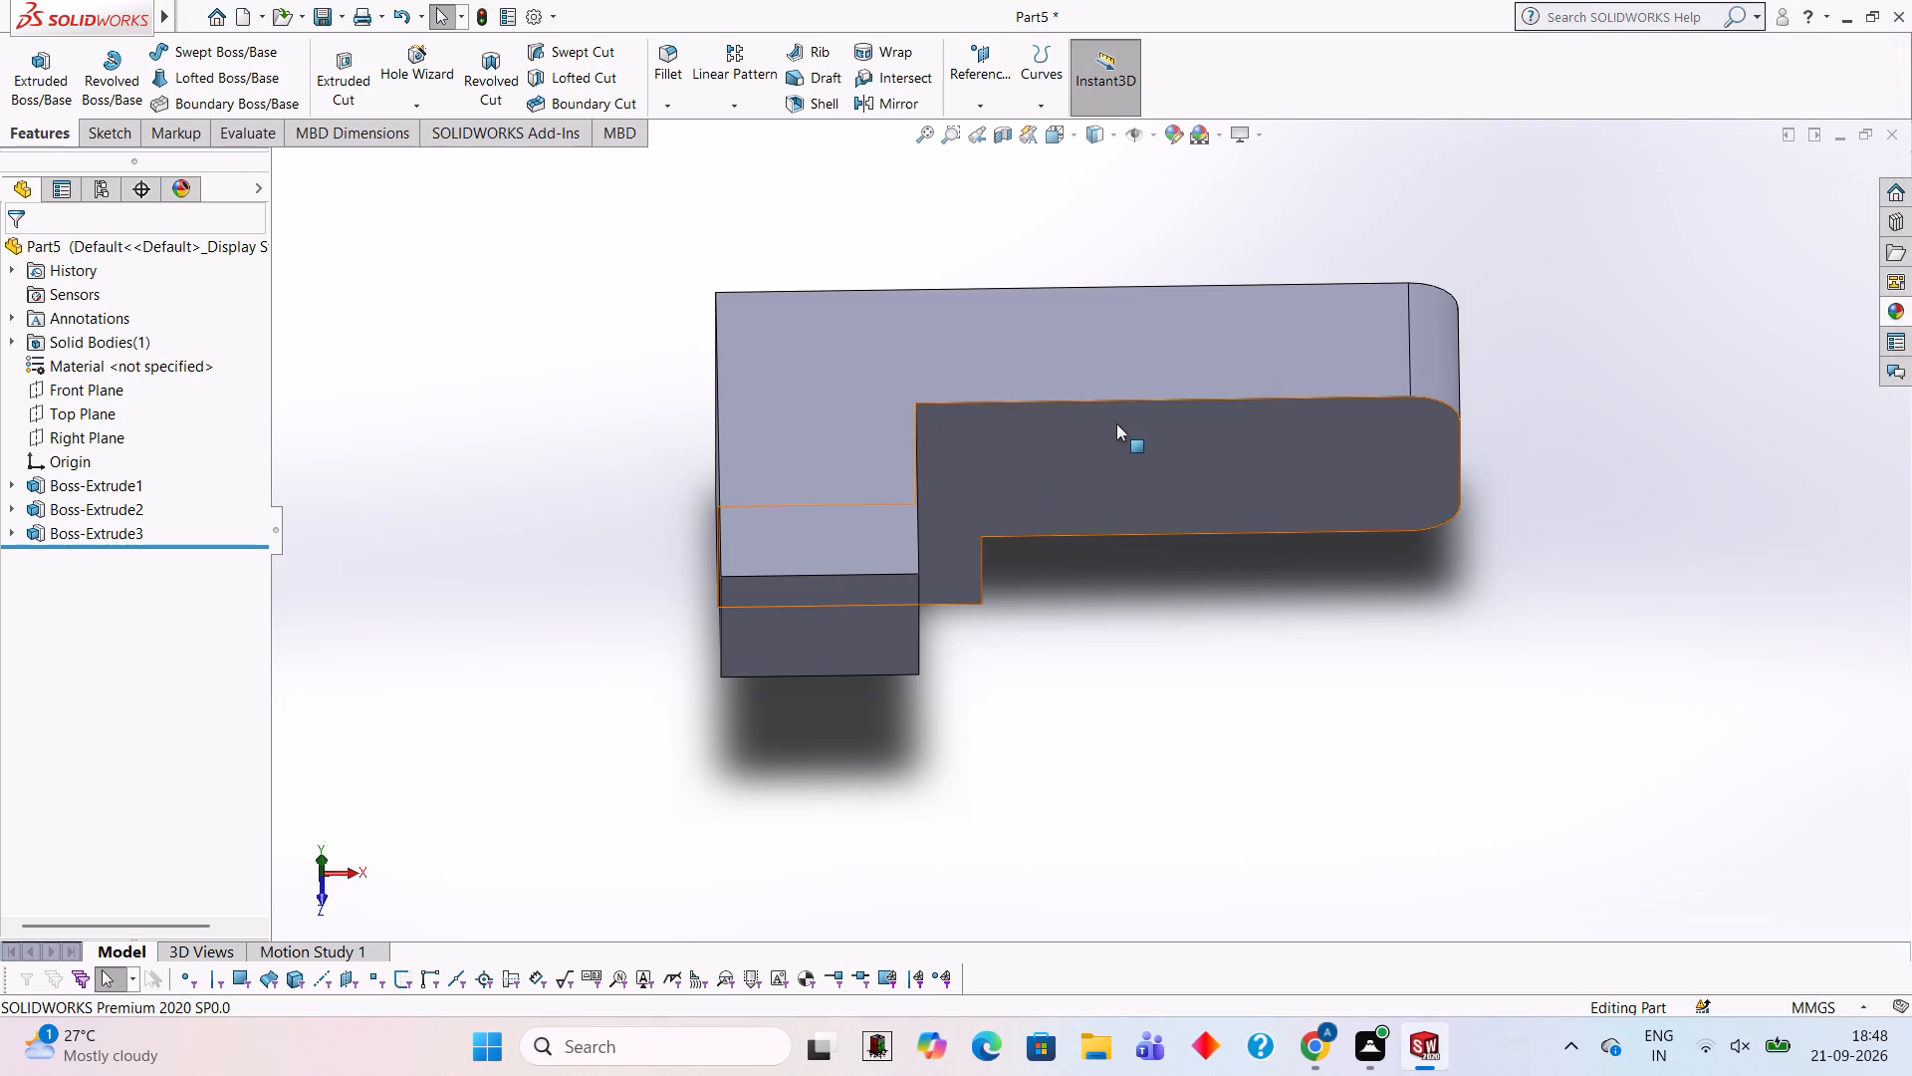
View the L-shaped top face face-on and start a line sketch on it from the inside corner.
key("ctrl+8")
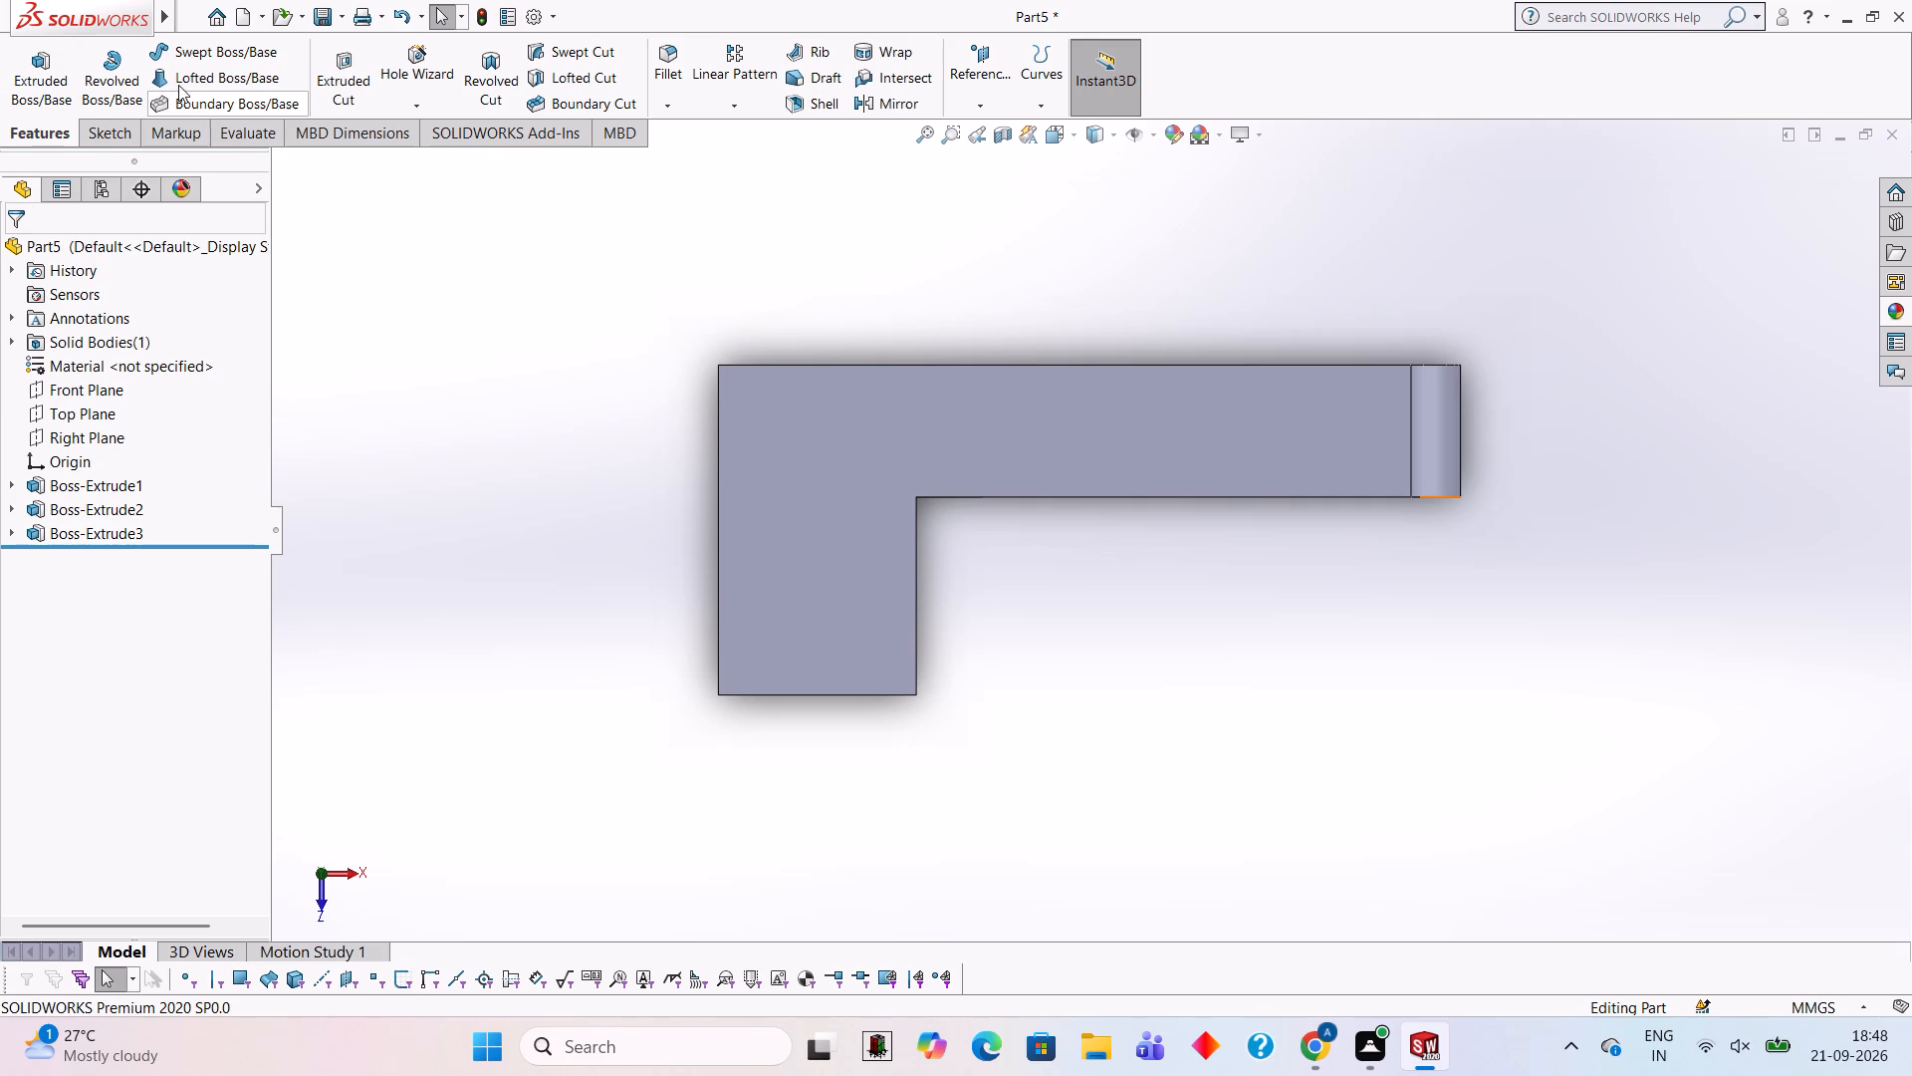
left_click(112, 139)
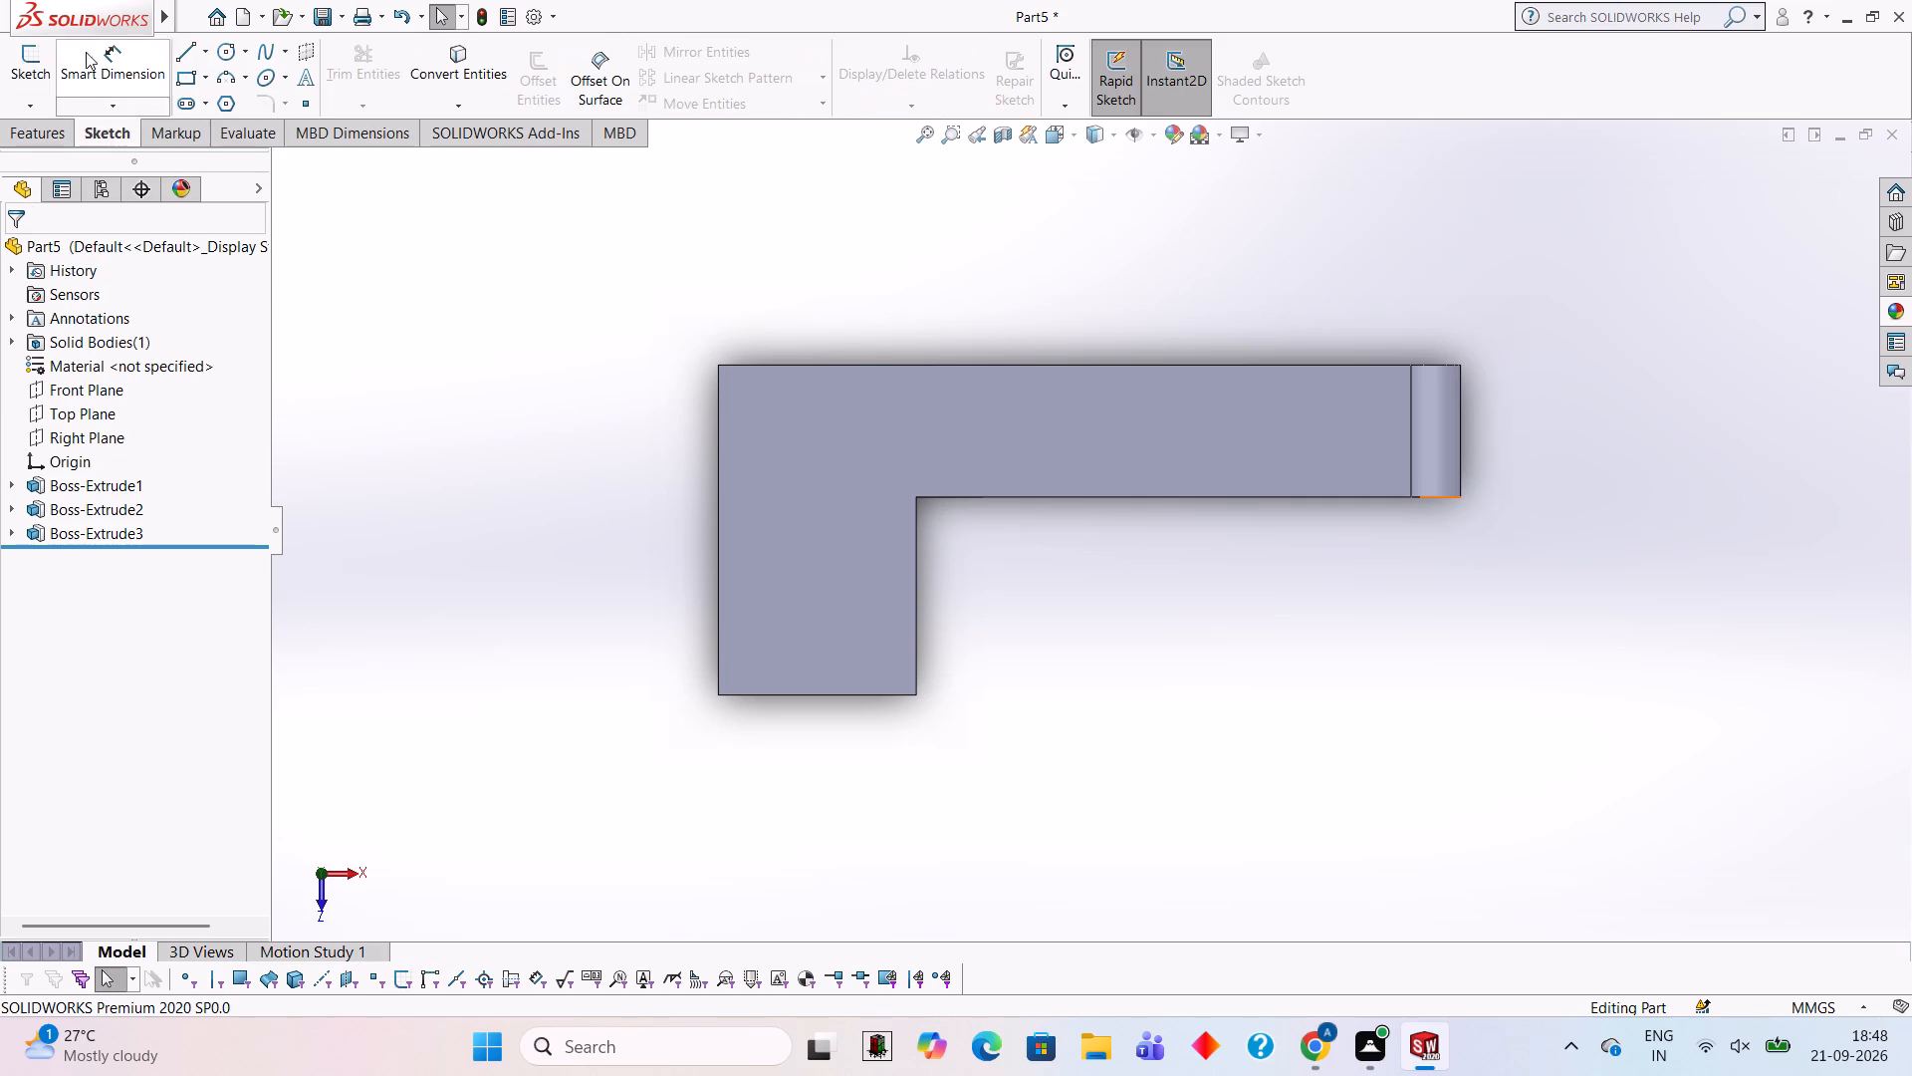
left_click(180, 62)
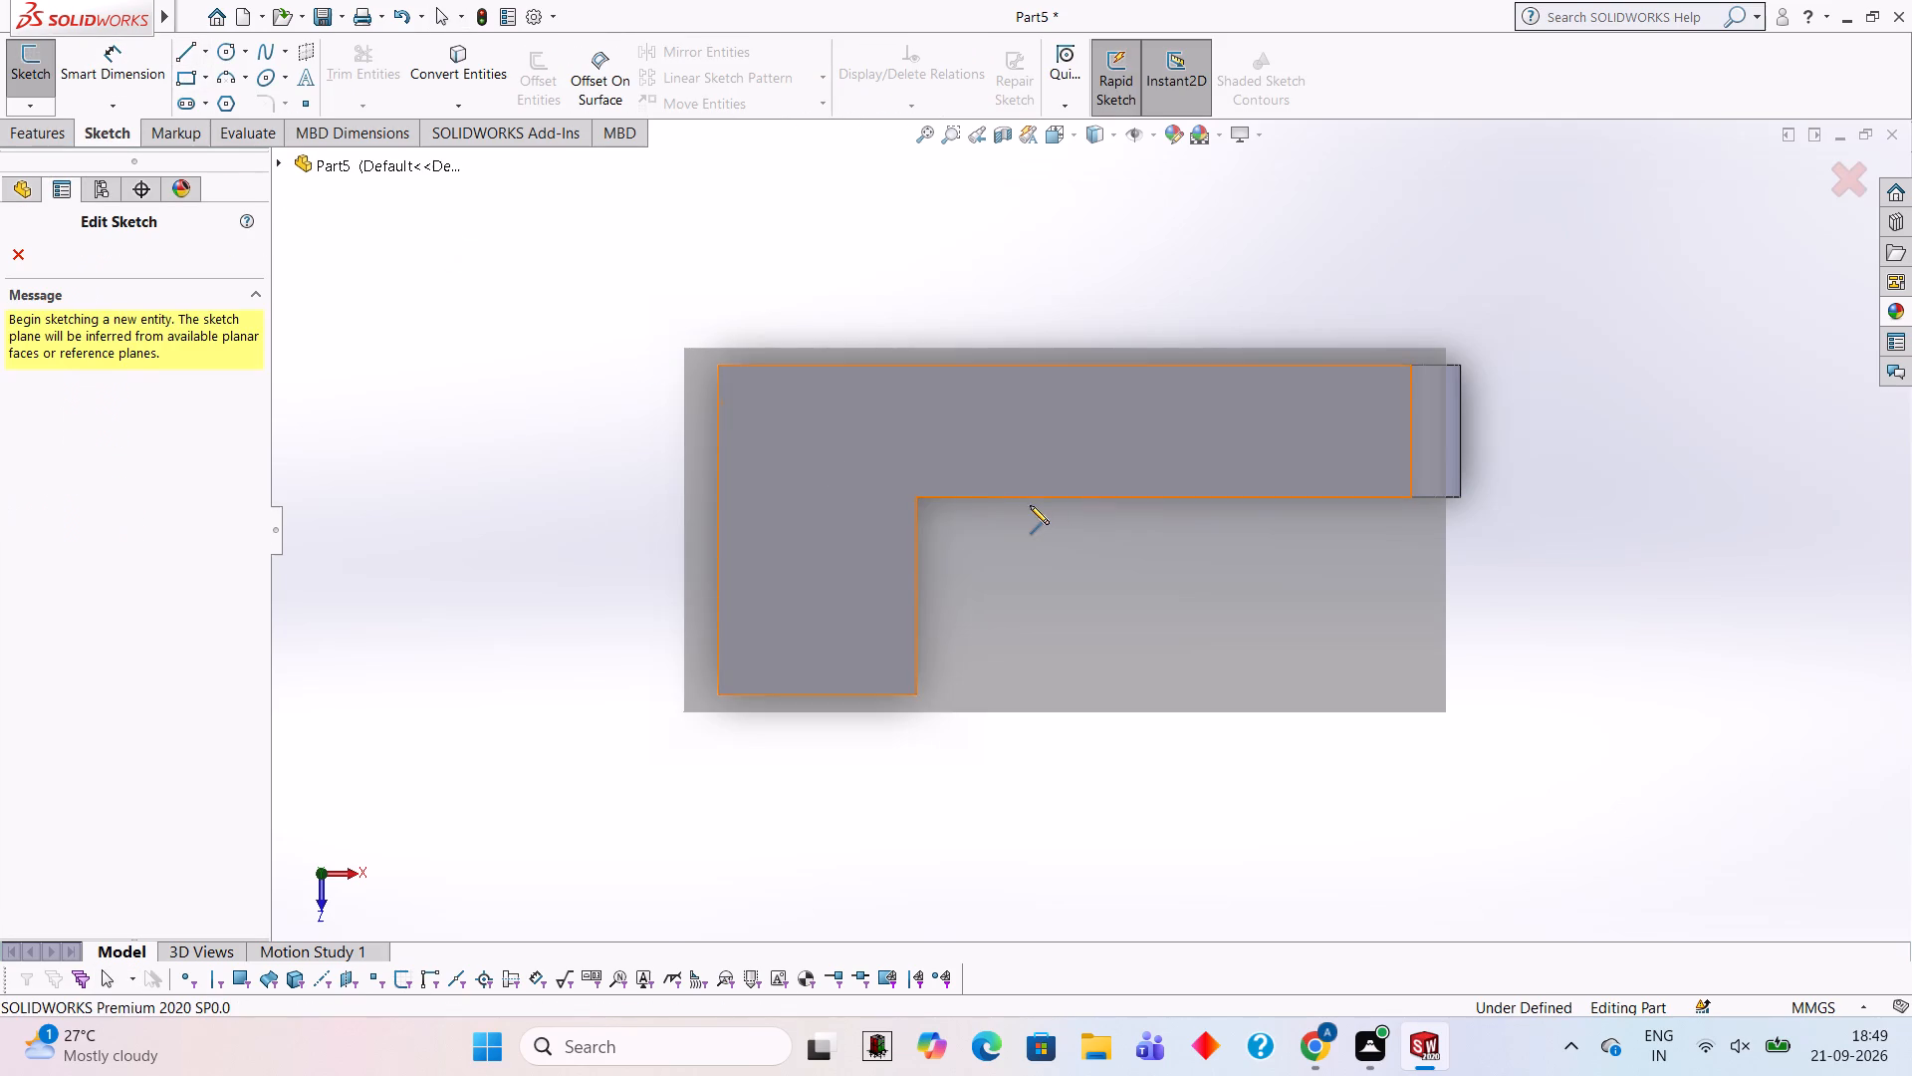
left_click(915, 496)
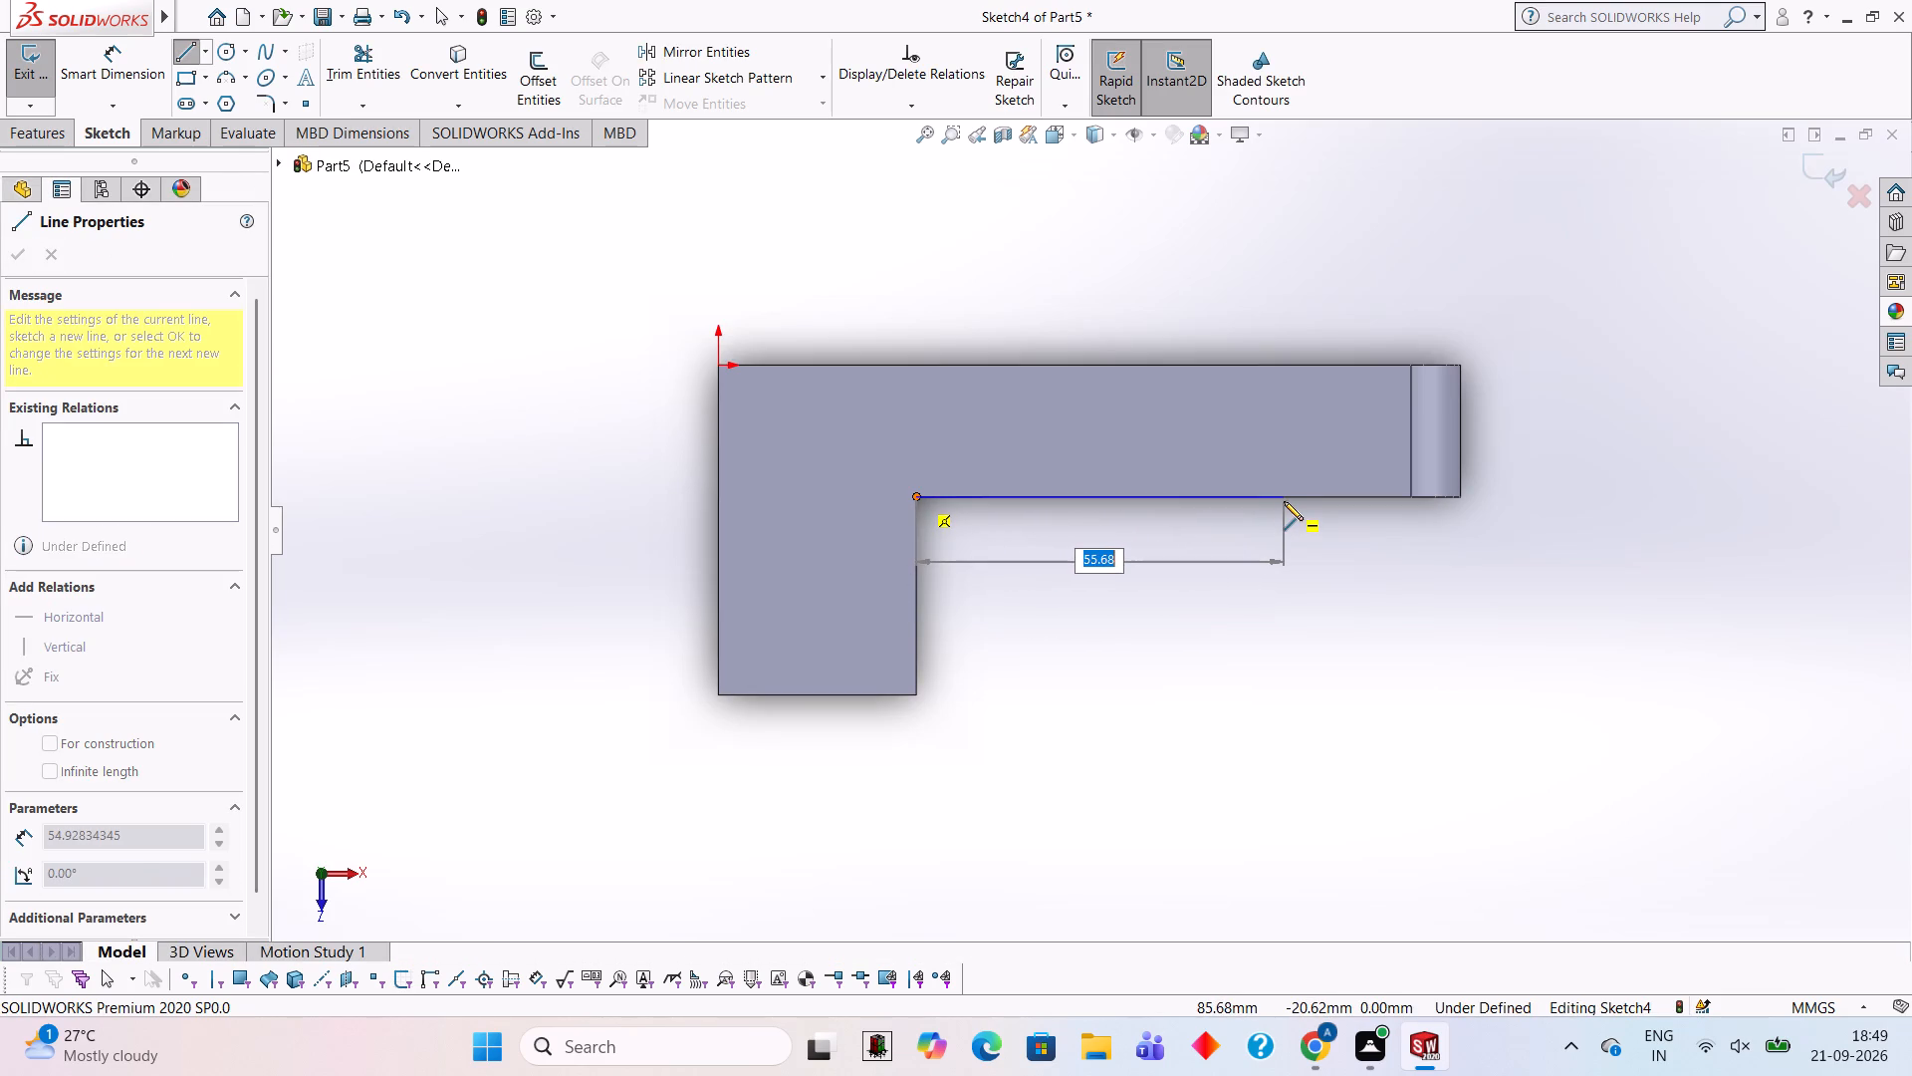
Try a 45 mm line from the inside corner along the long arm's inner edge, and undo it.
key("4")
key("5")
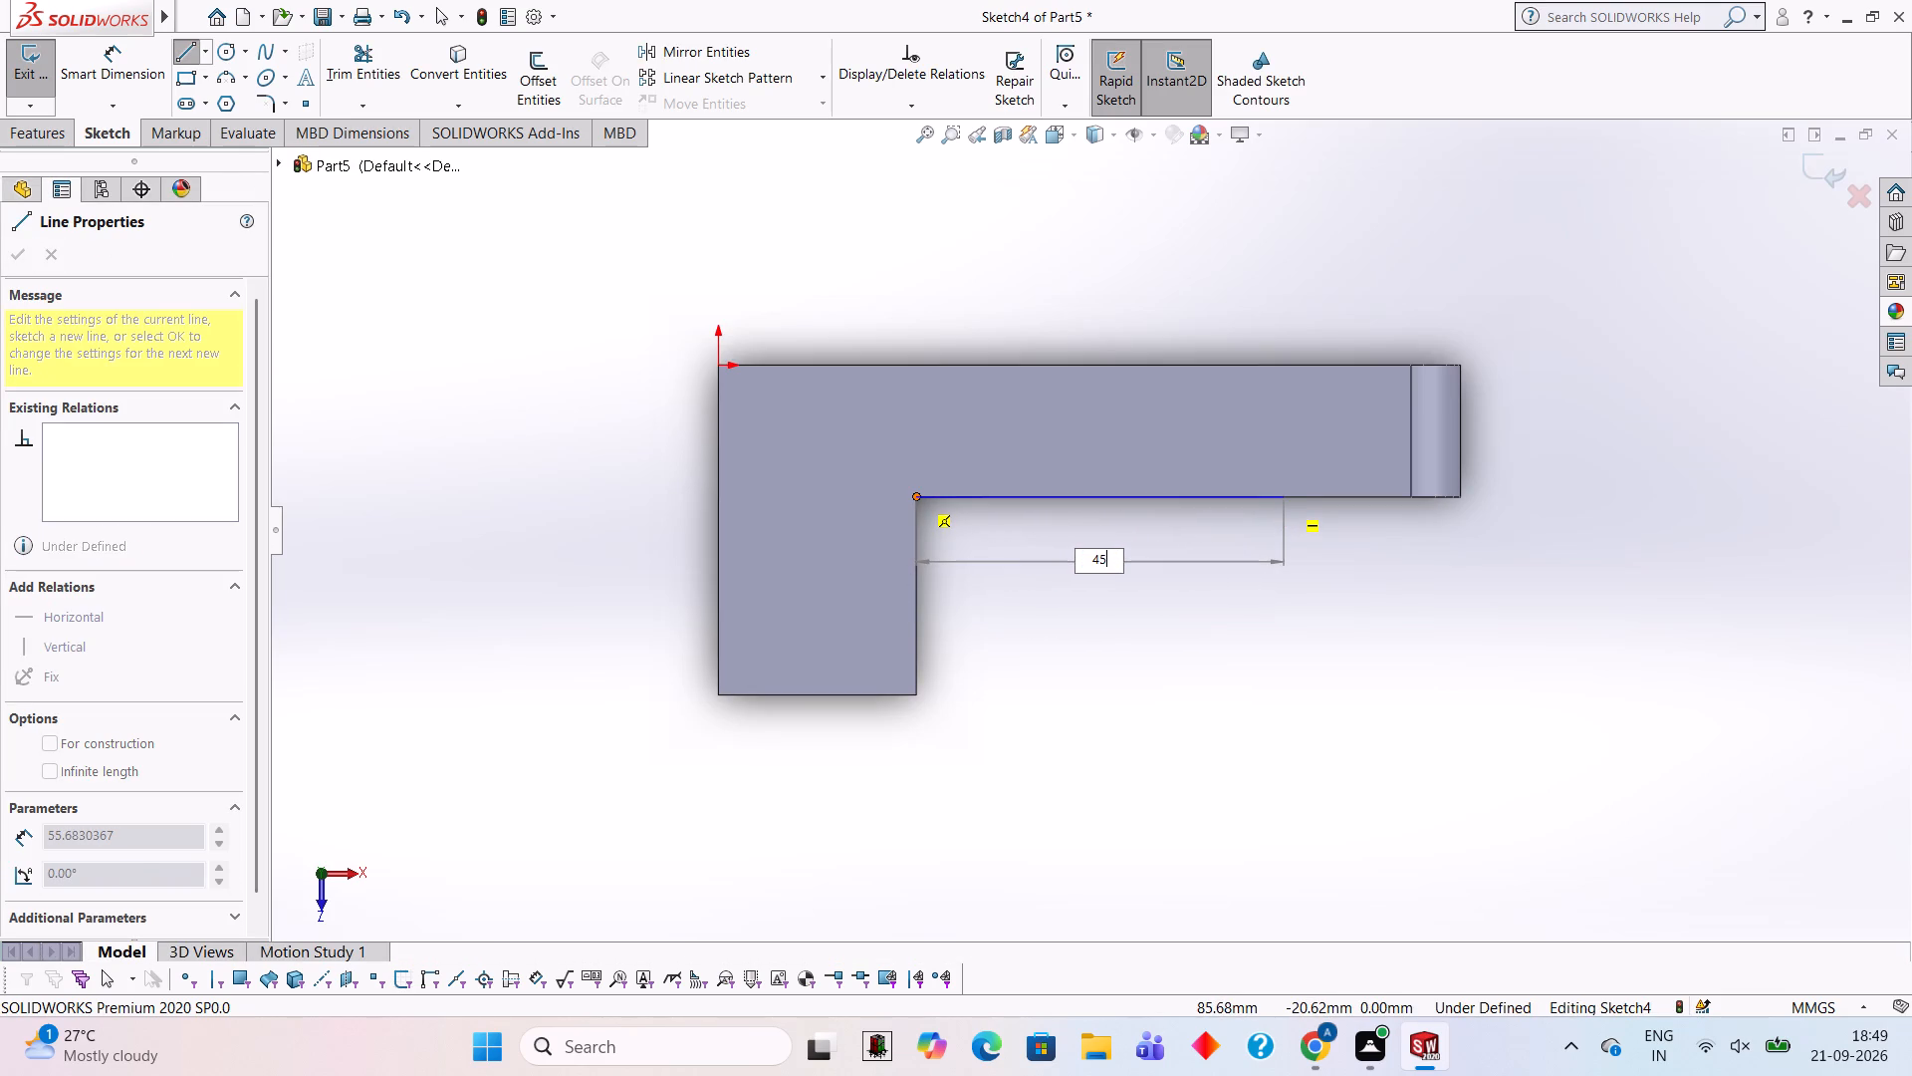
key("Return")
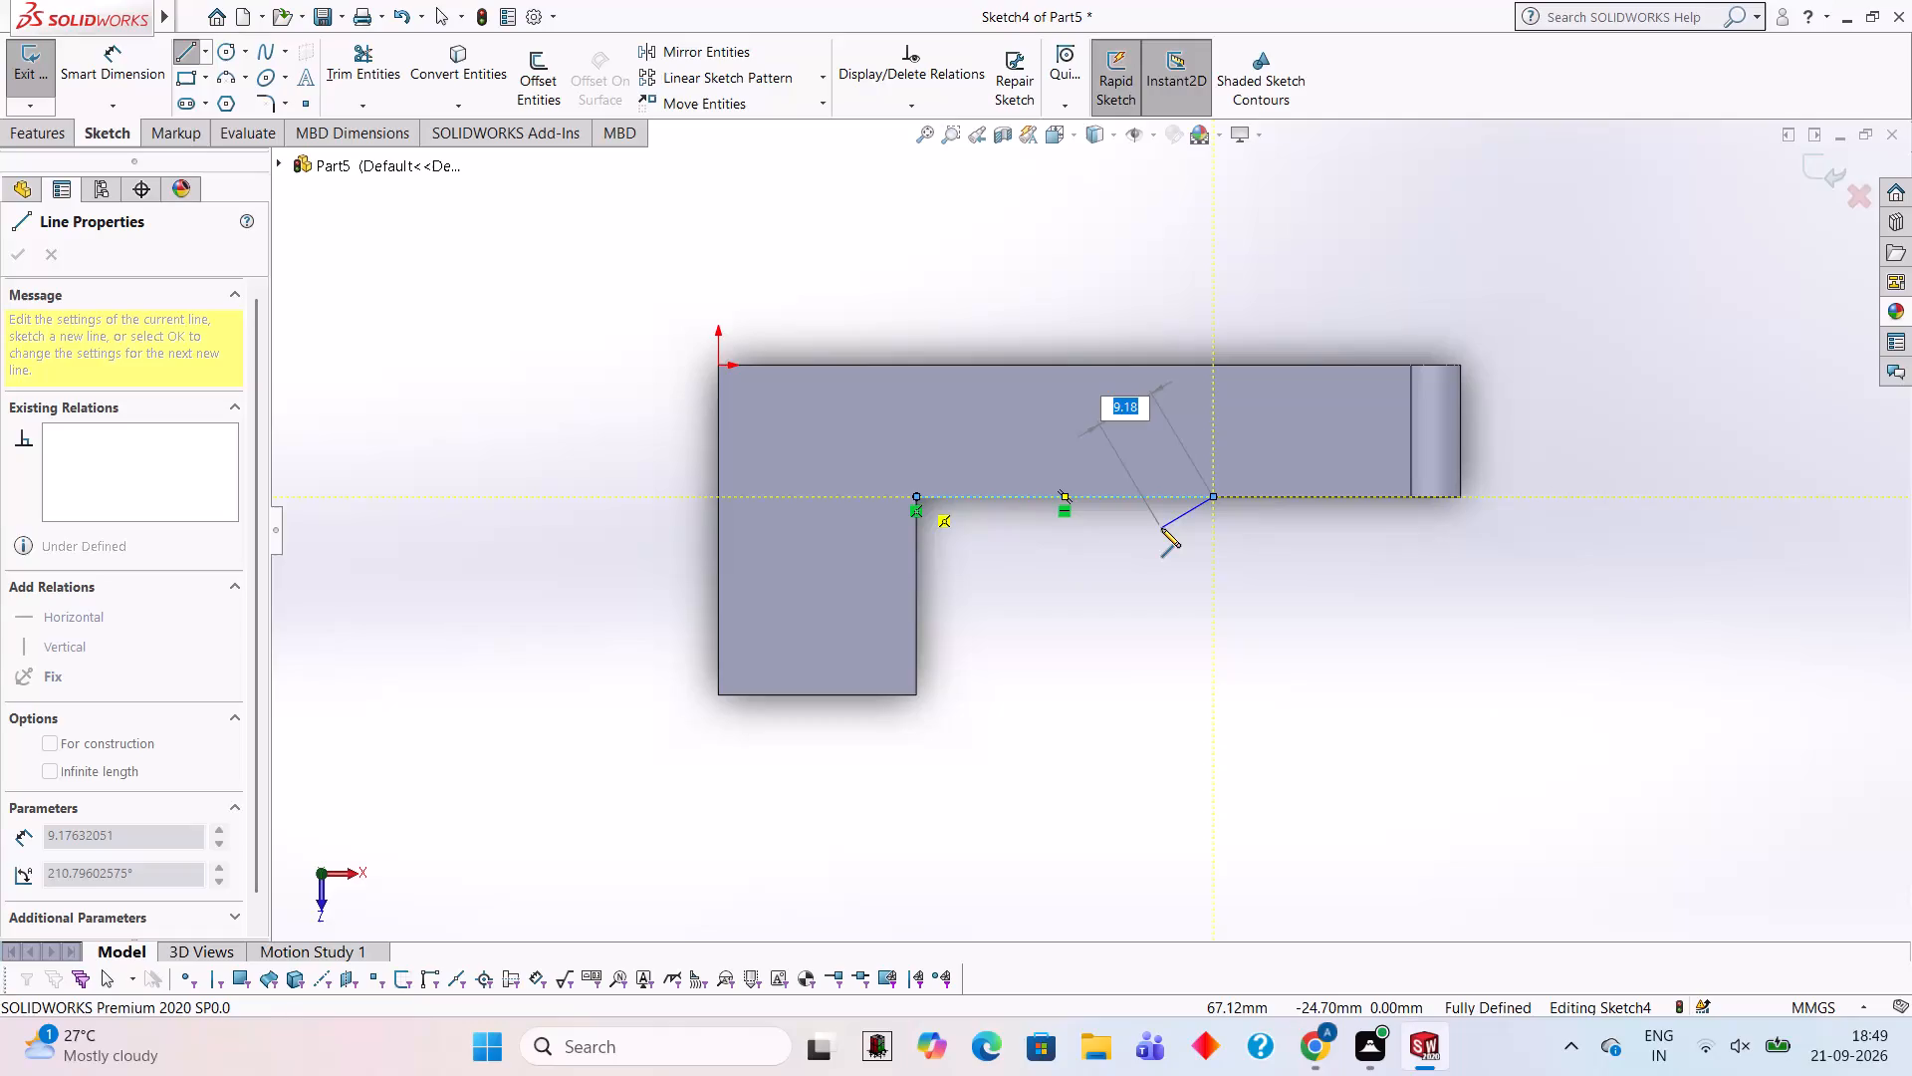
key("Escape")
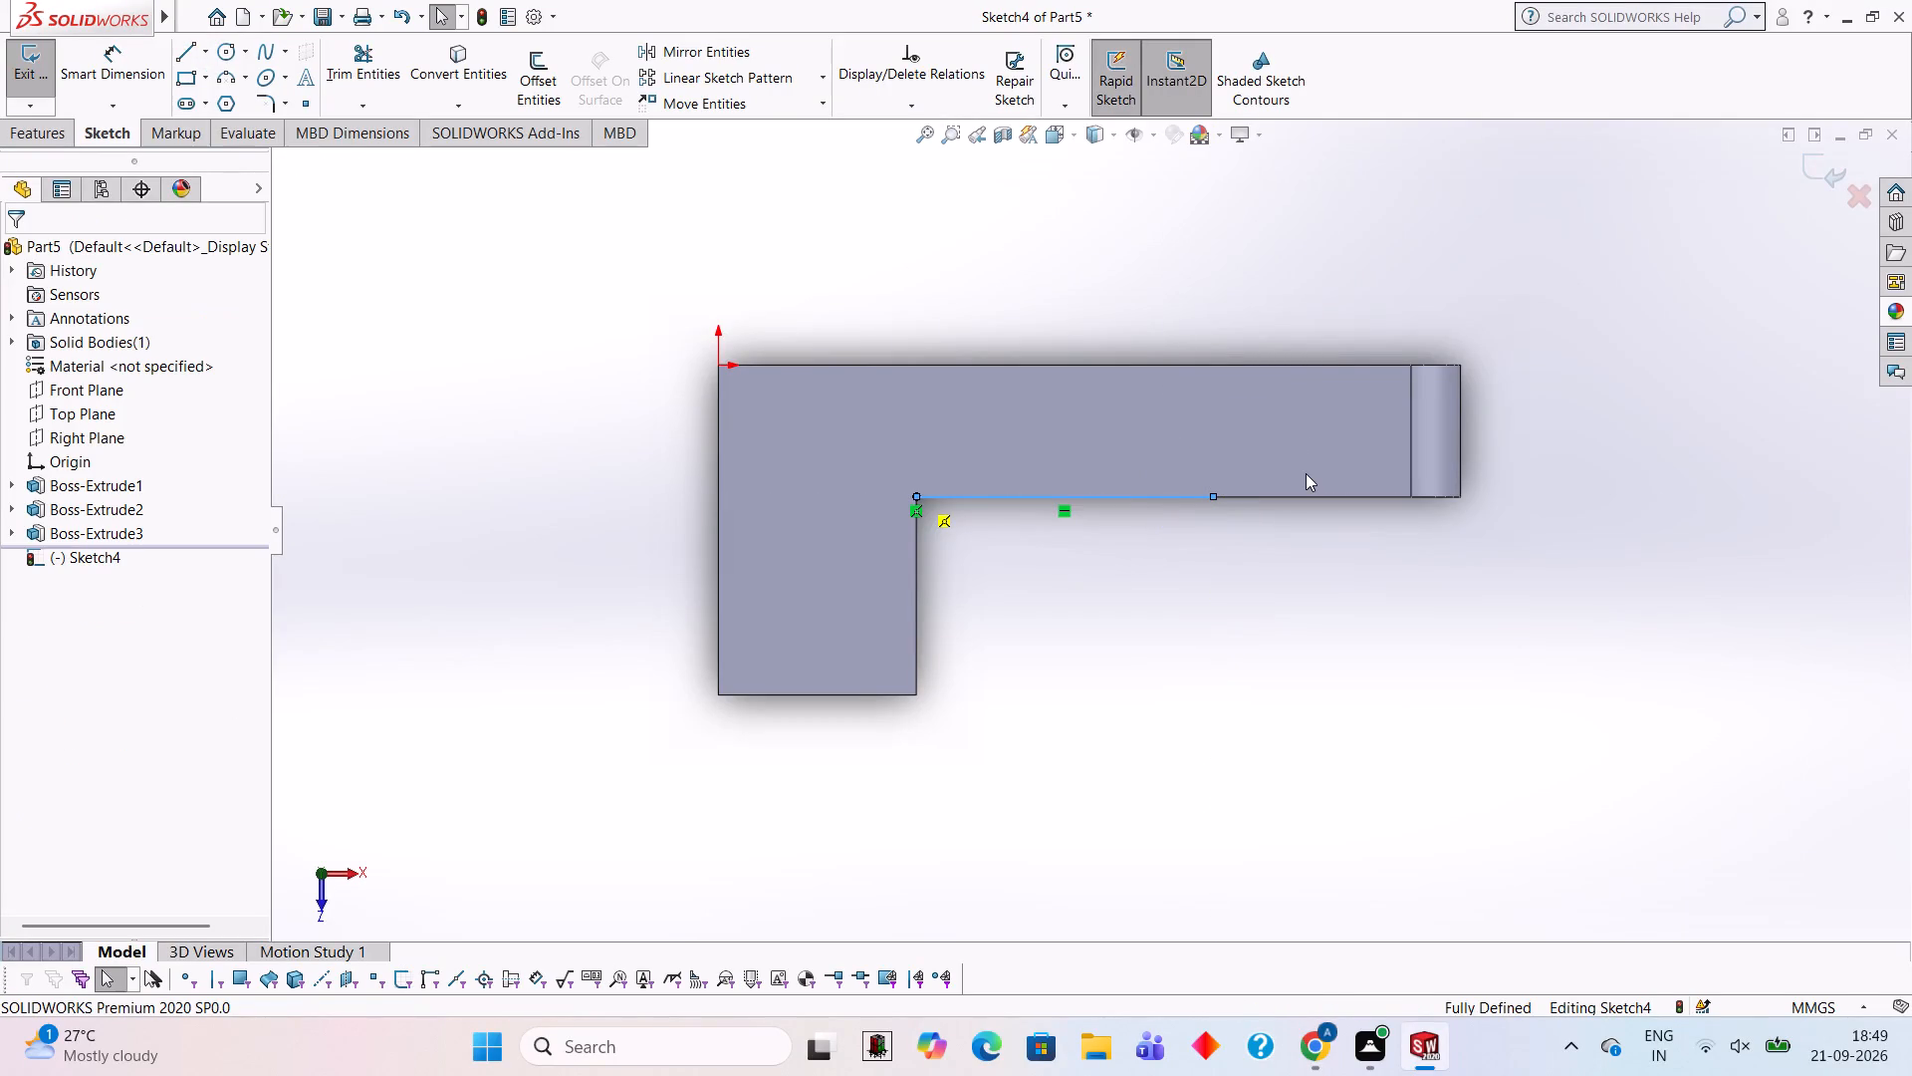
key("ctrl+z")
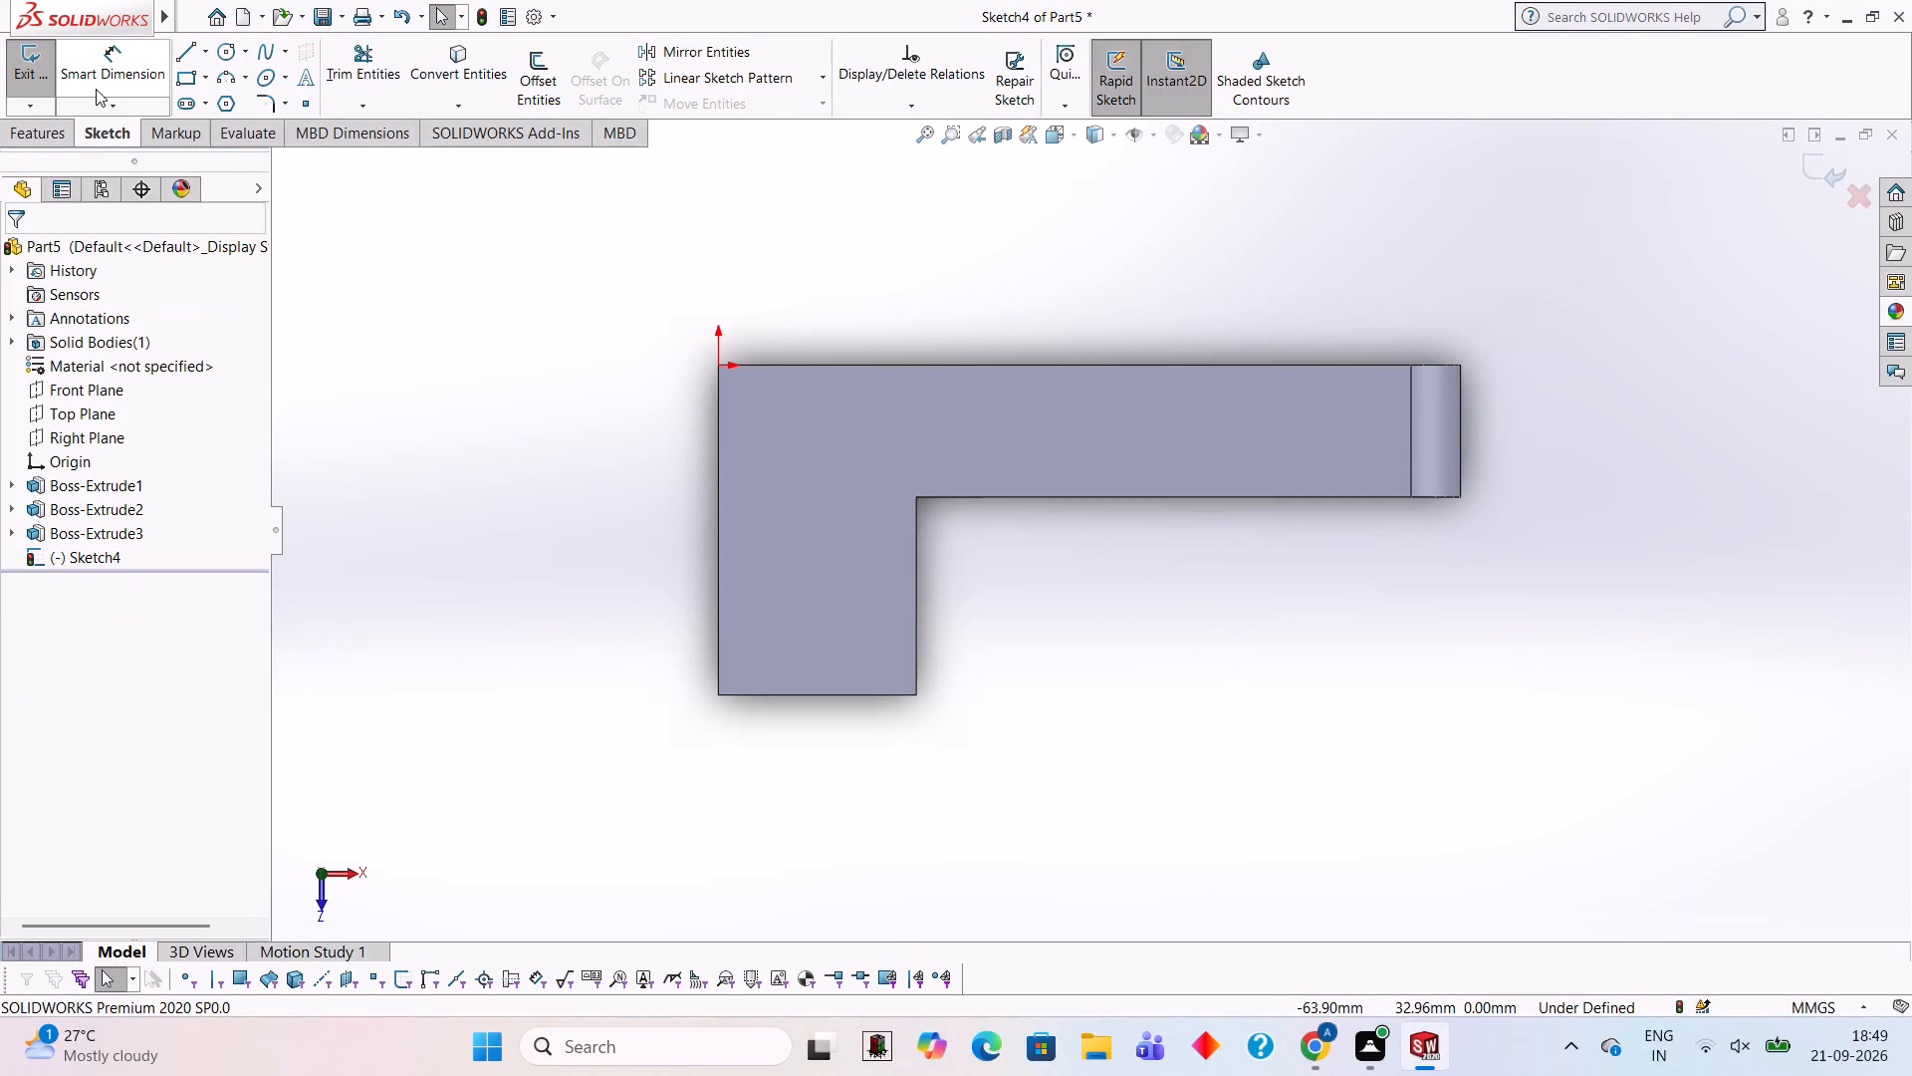
Sketch two lines from the inside corner, 50 mm along the long arm's inner edge and 20 mm along the square boss's inner edge.
left_click(180, 43)
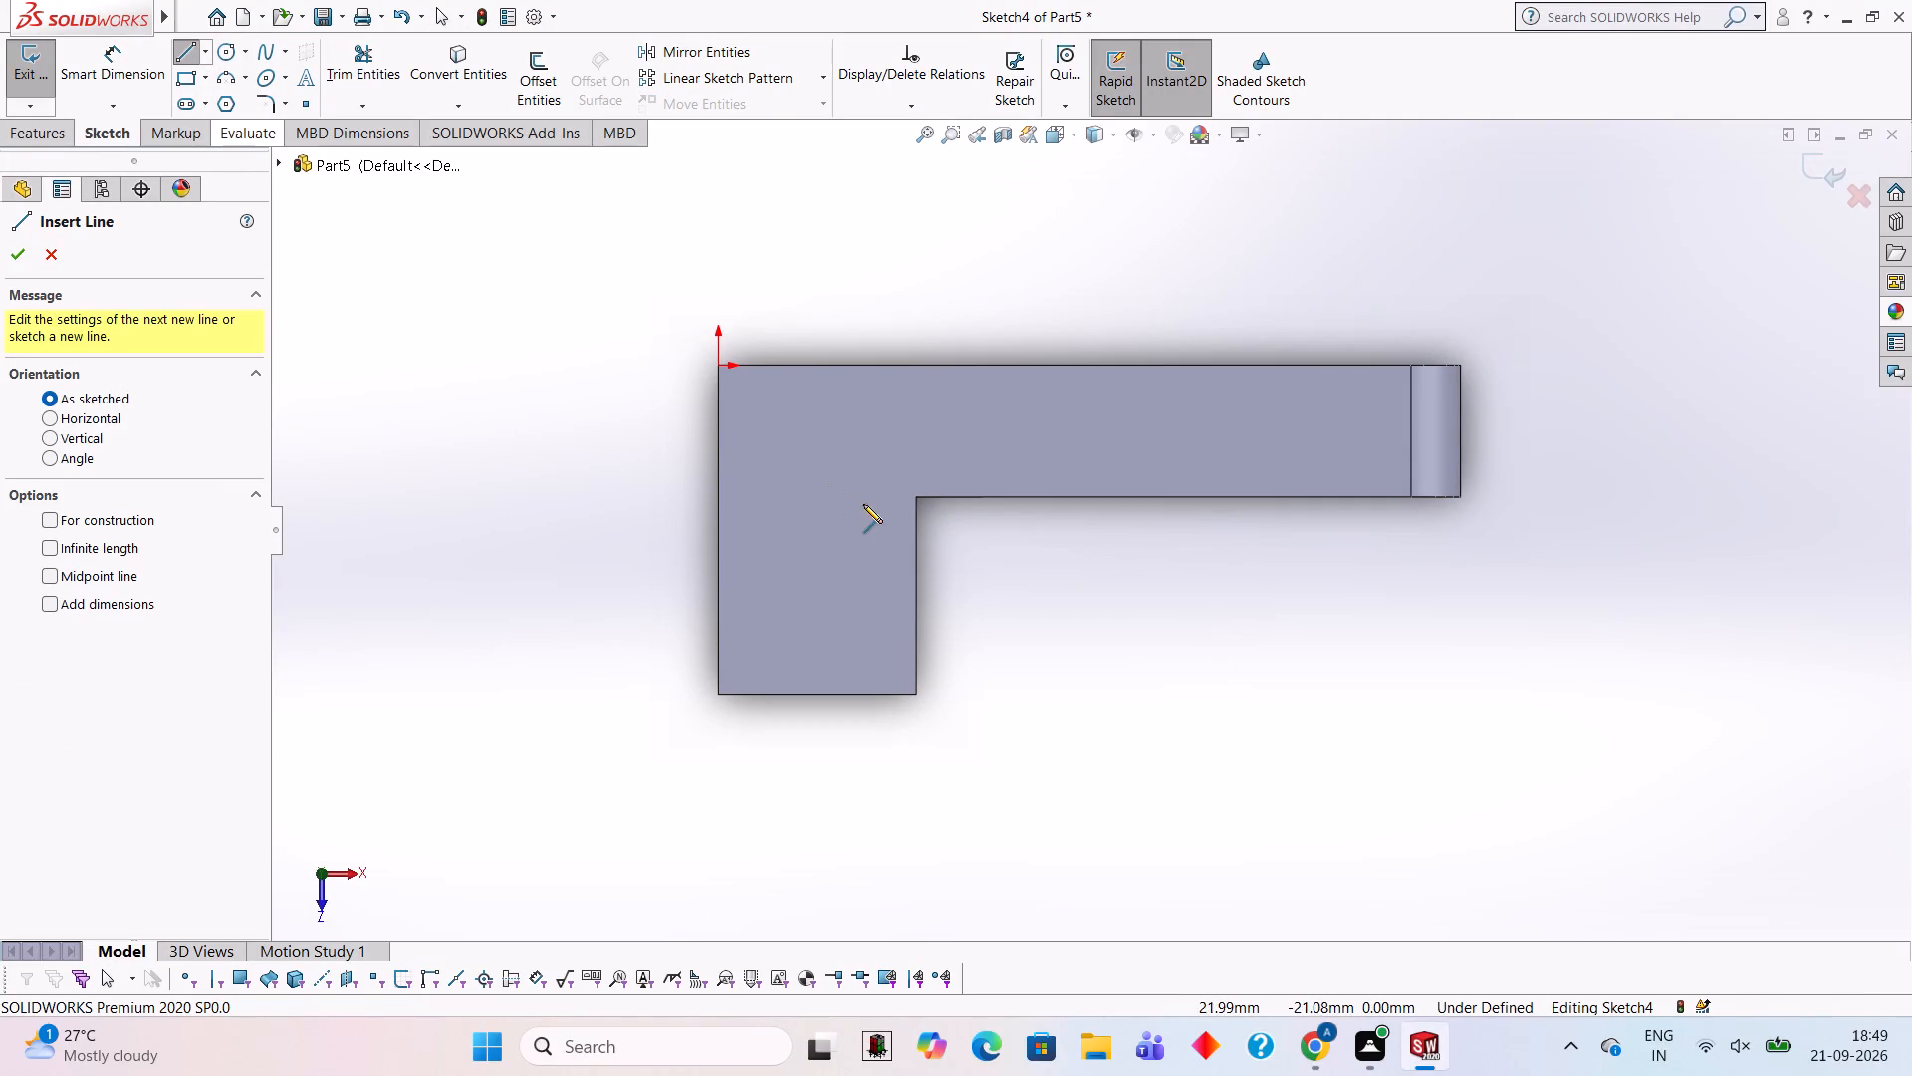
left_click(911, 499)
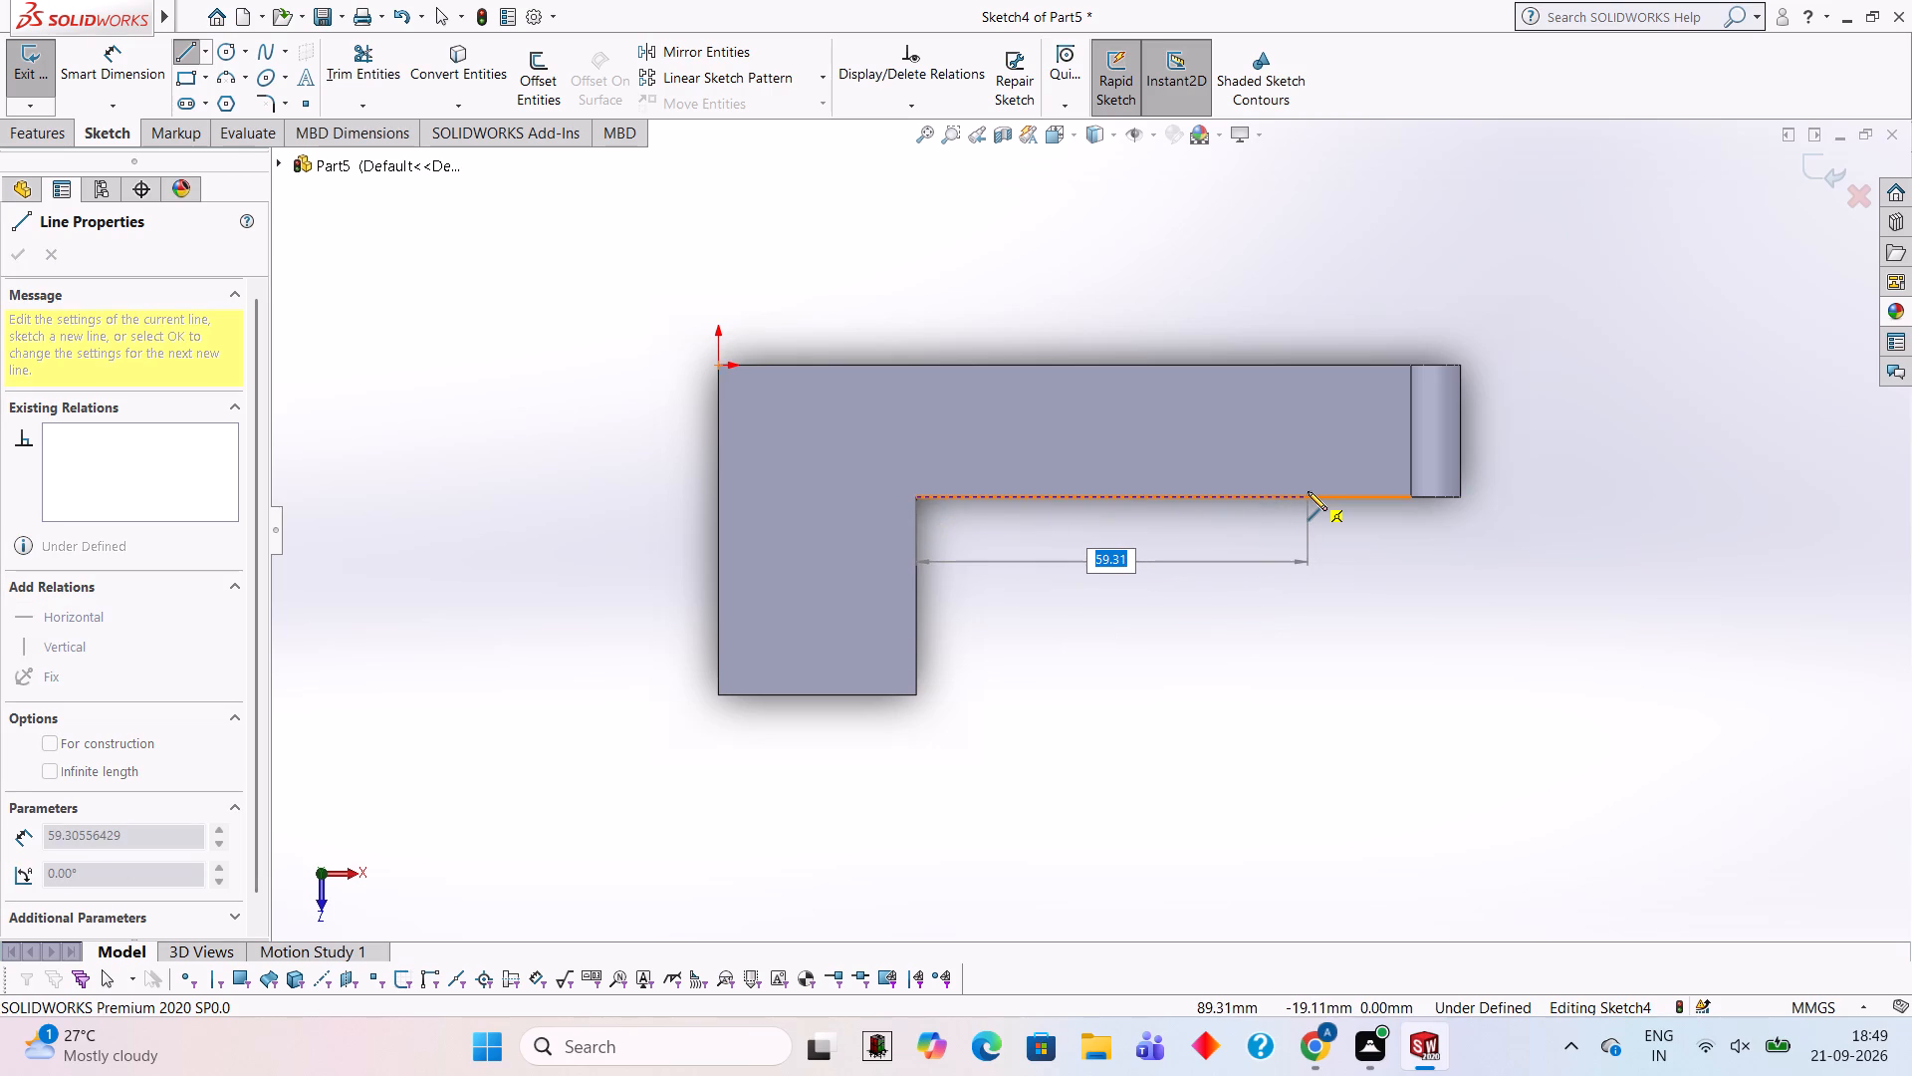
type("50")
key("Return")
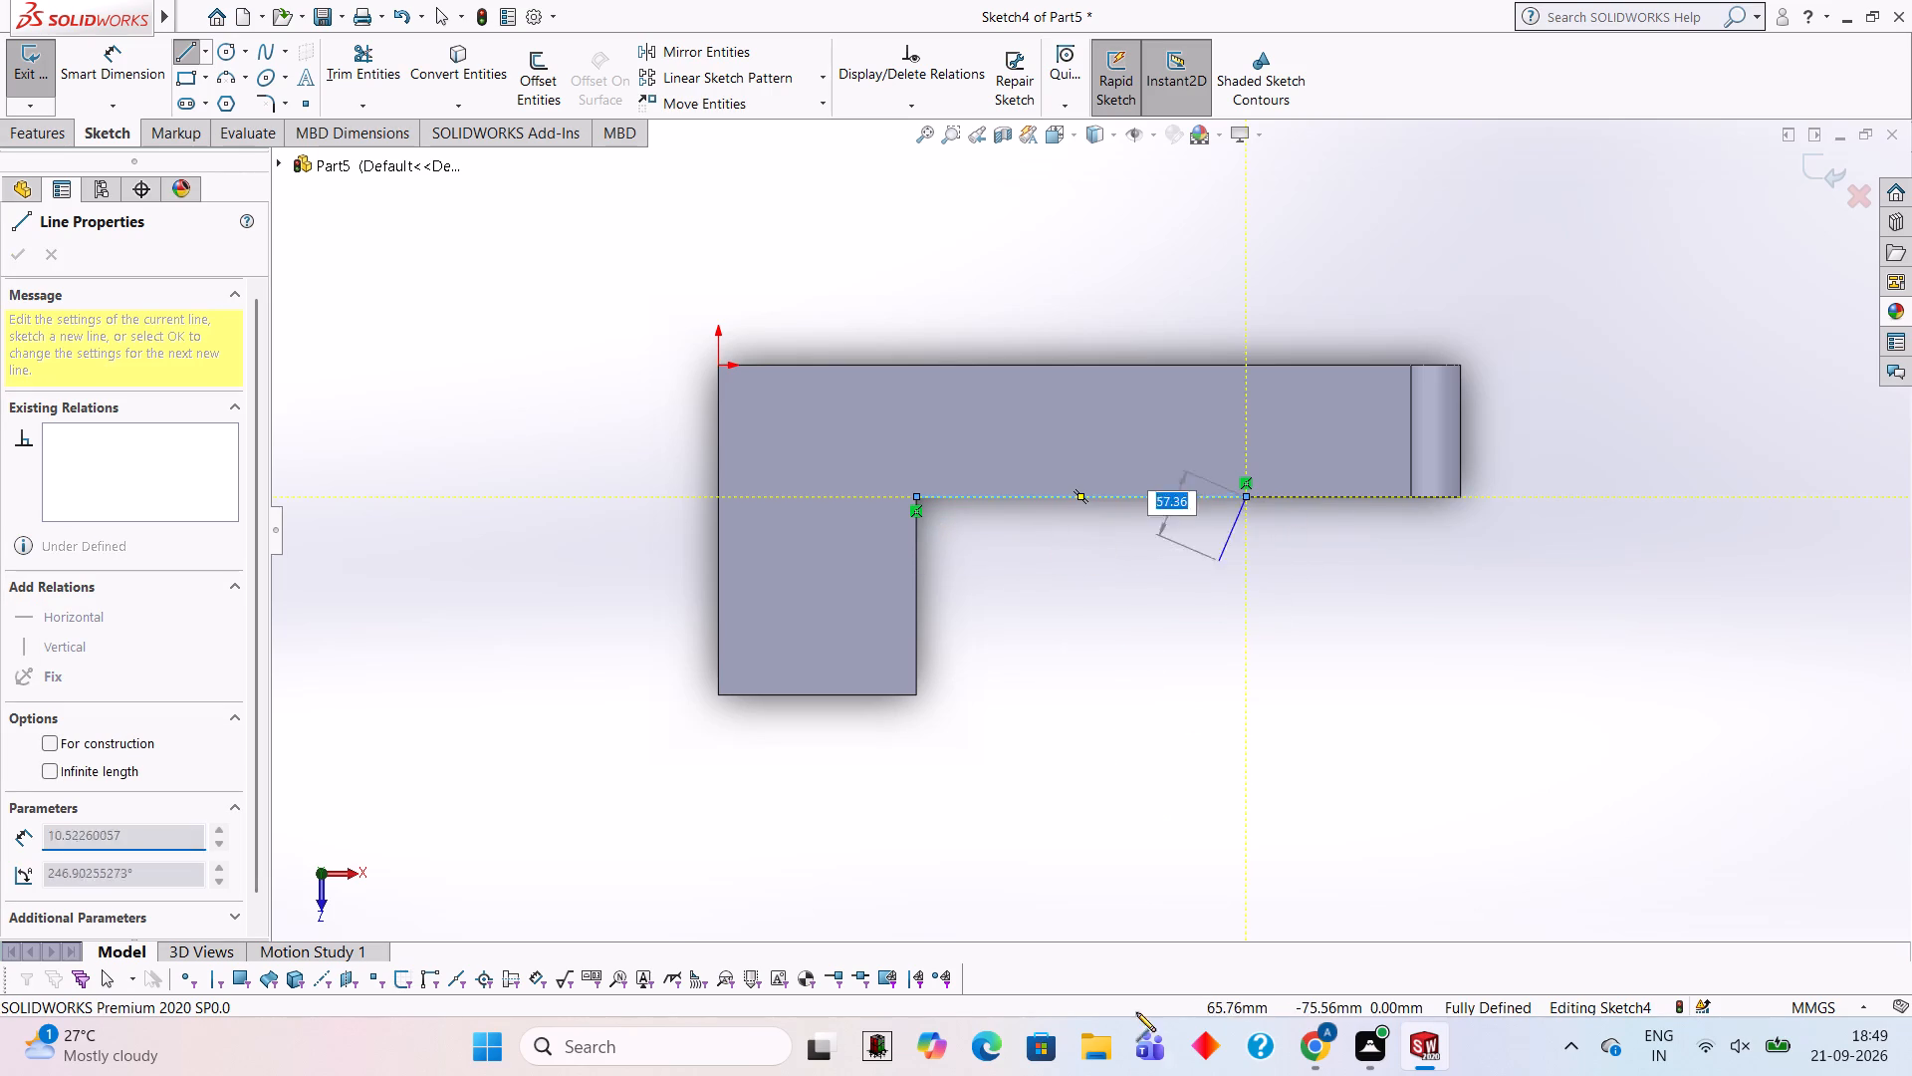
key("Escape")
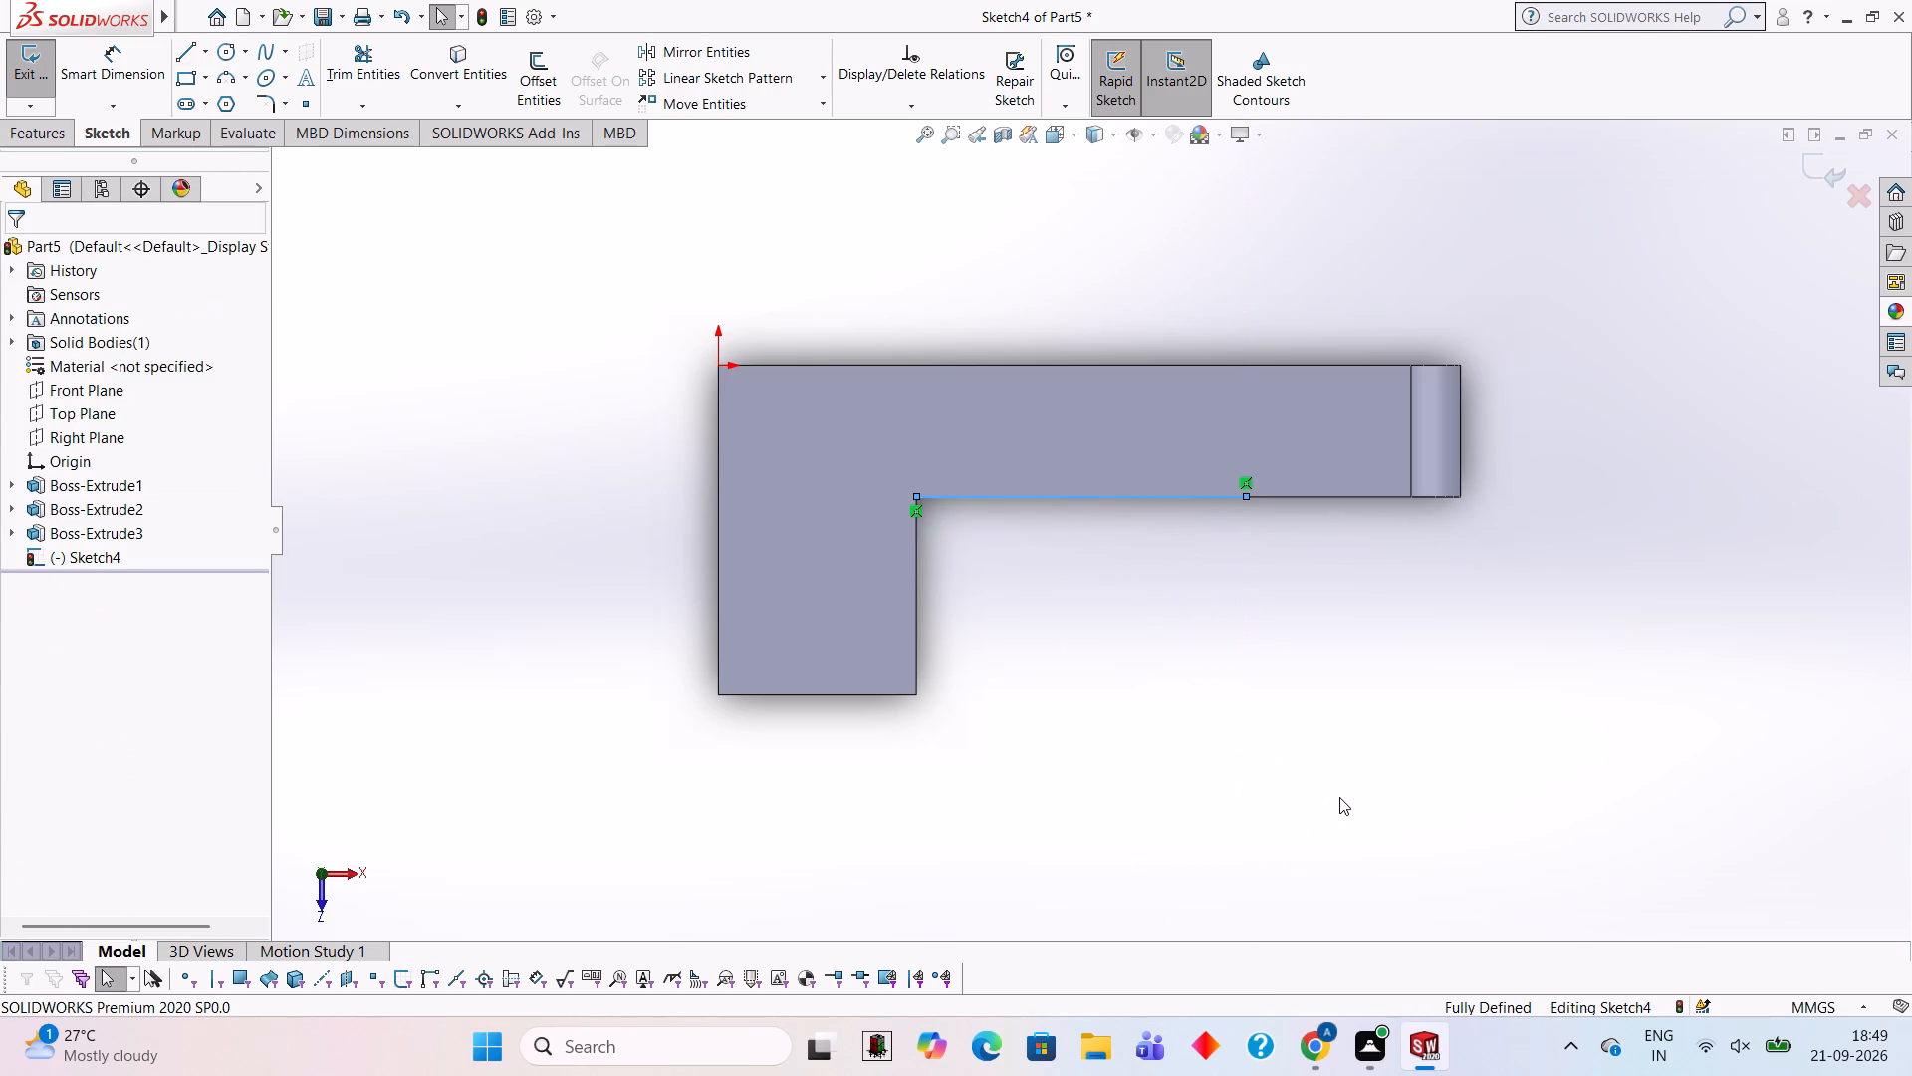
left_click(193, 57)
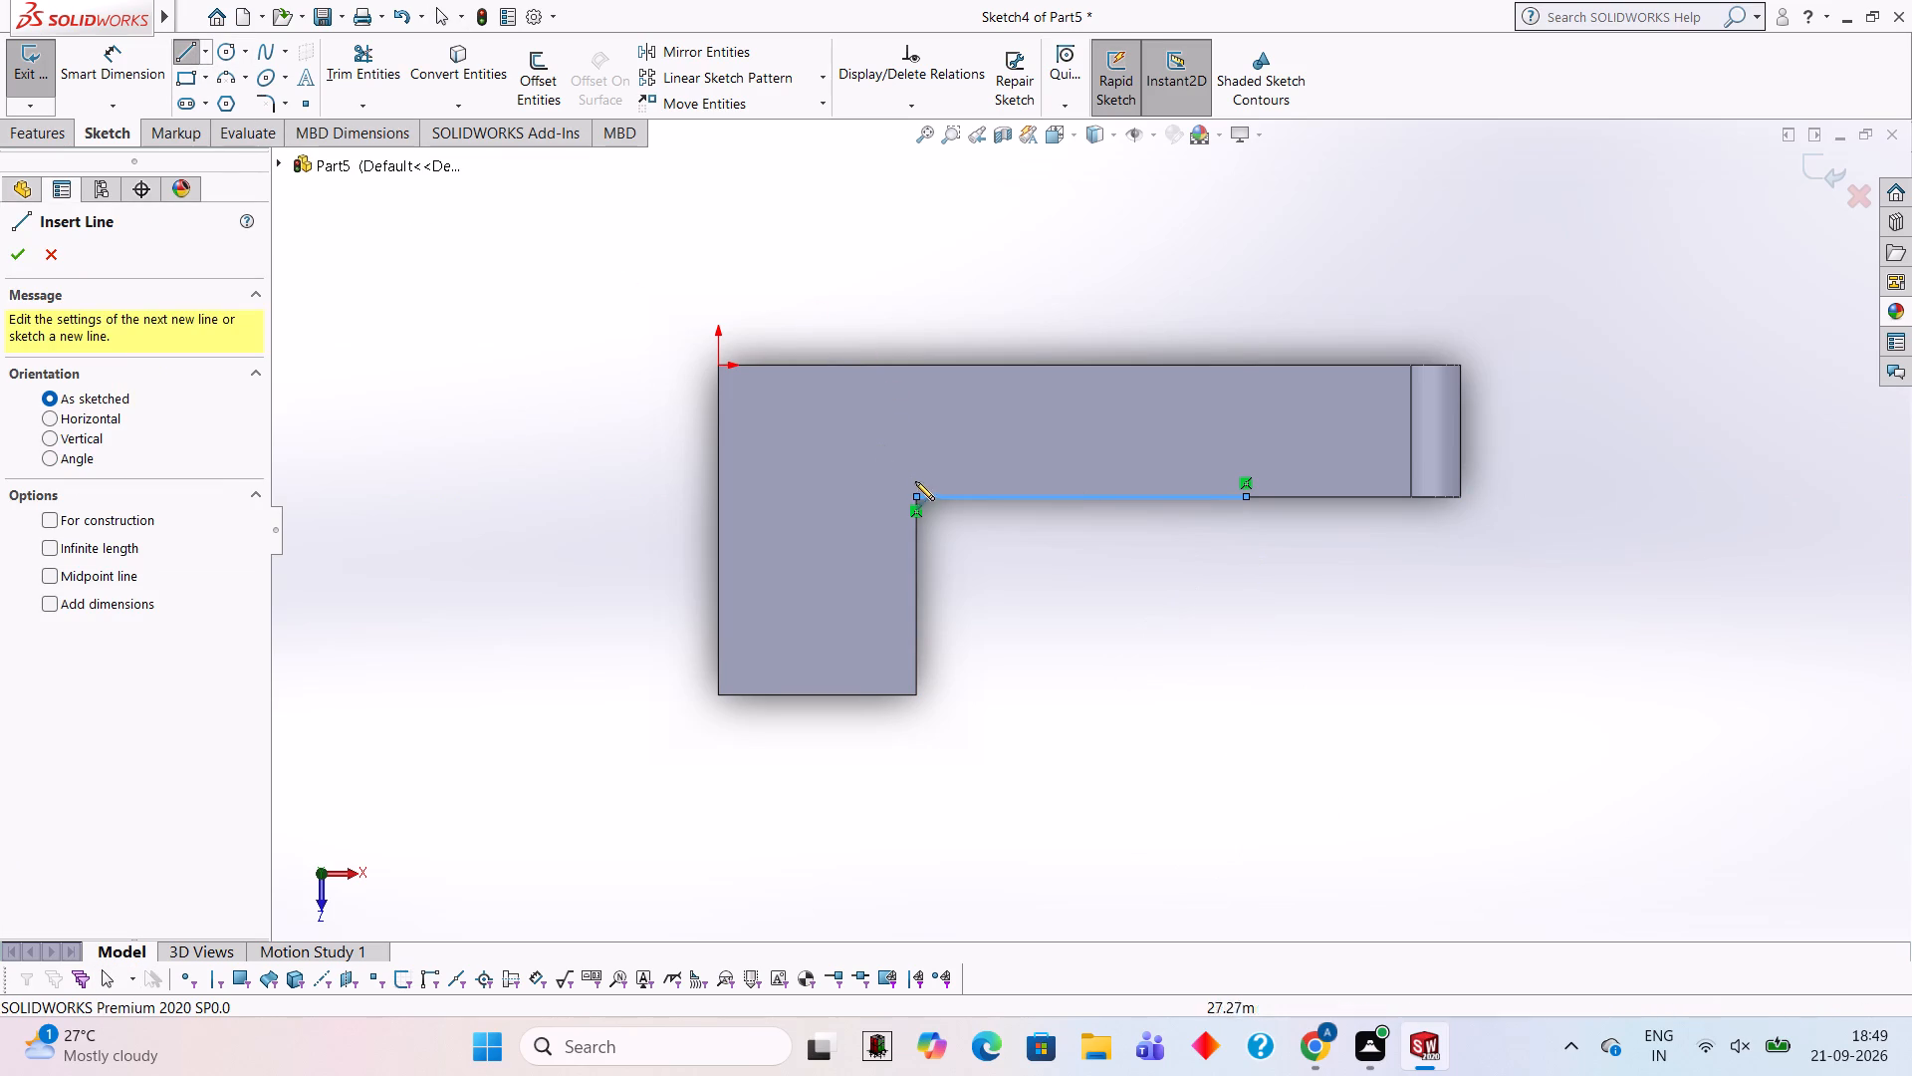
left_click(914, 493)
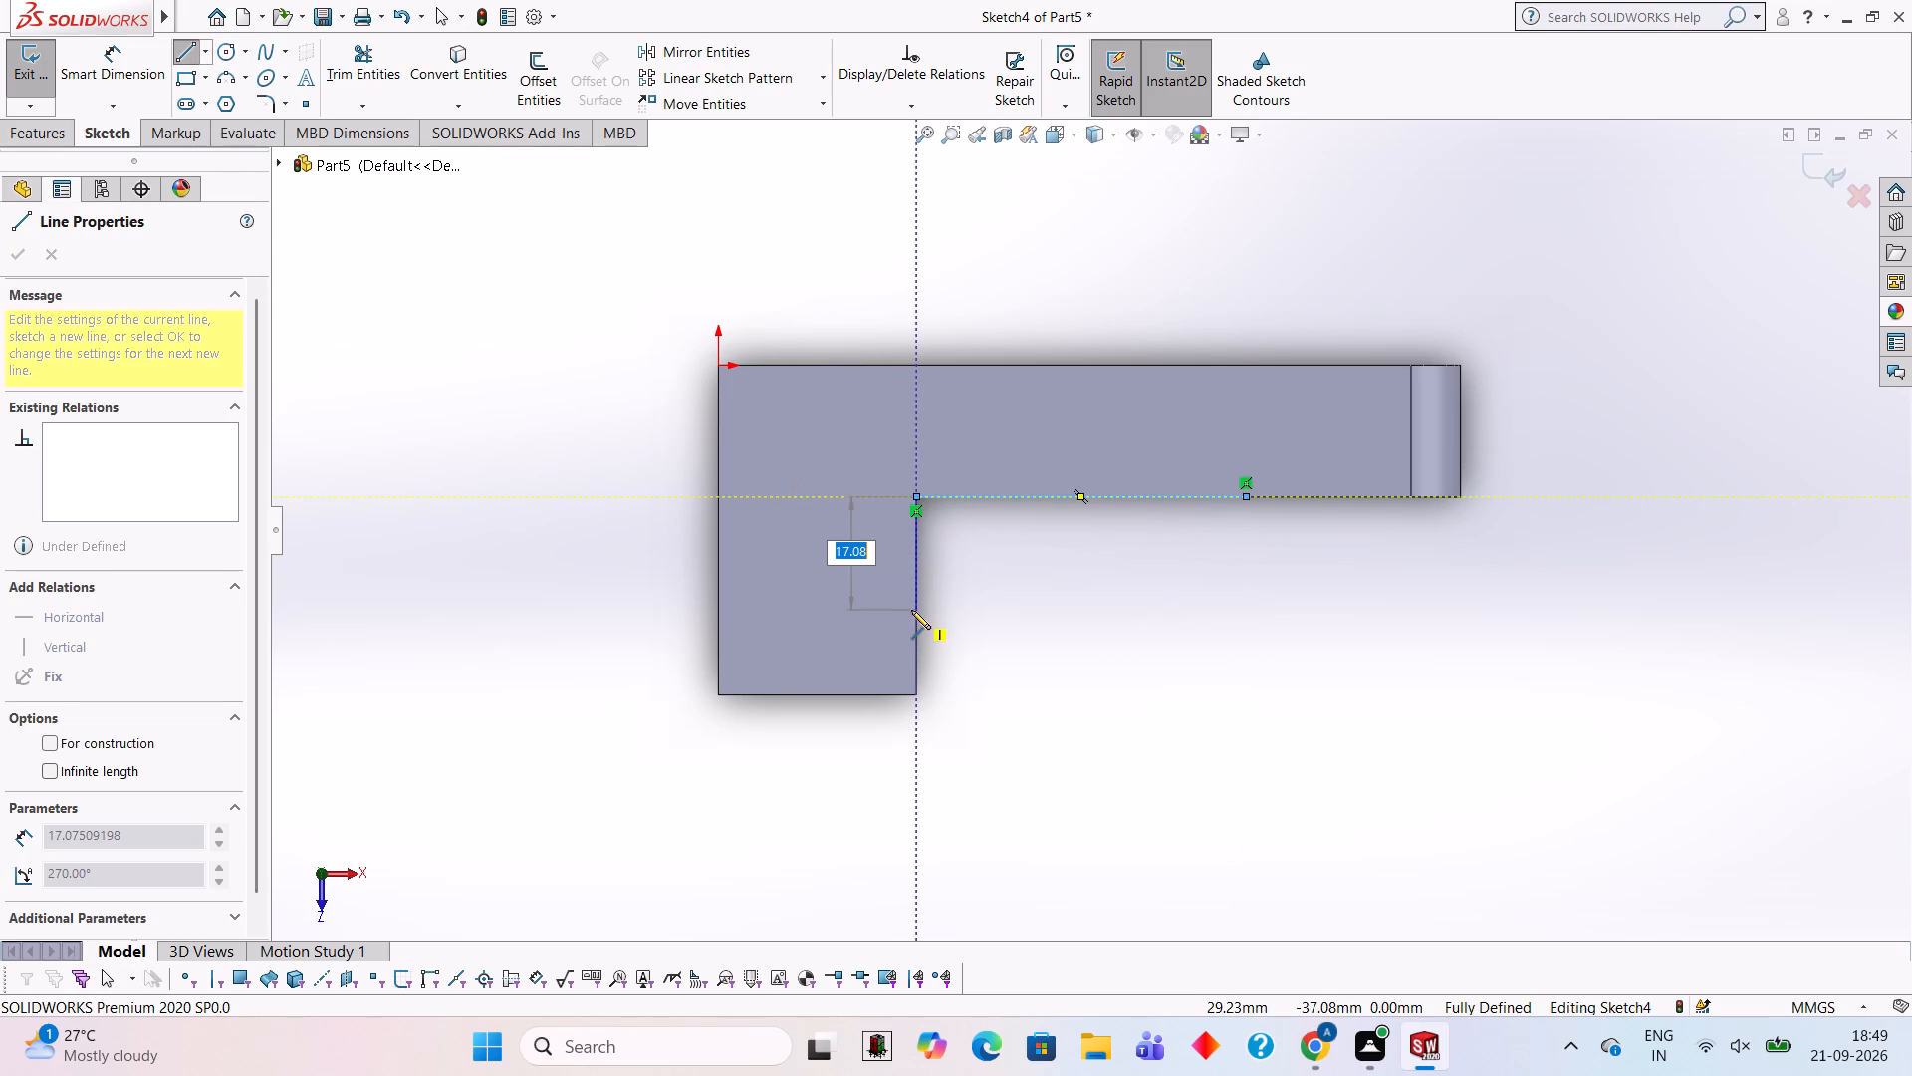
type("20")
key("Return")
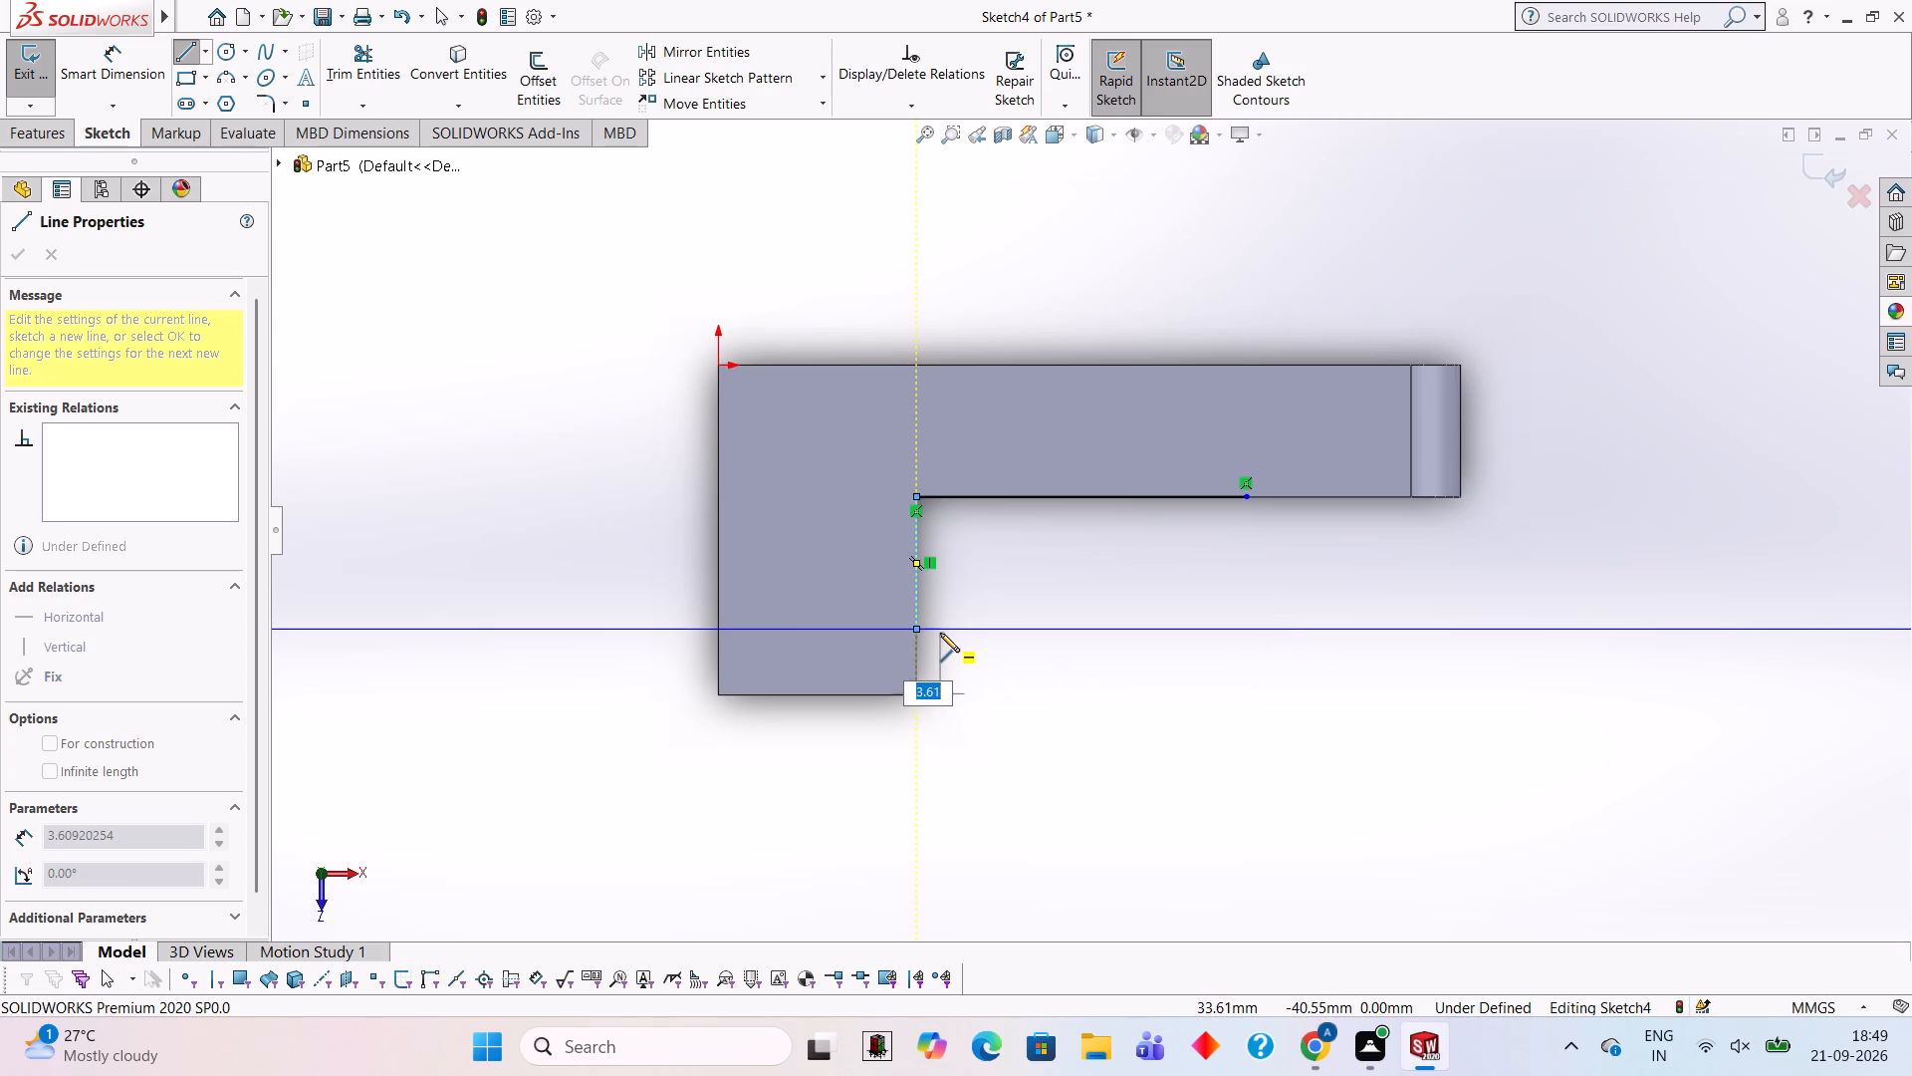
key("Escape")
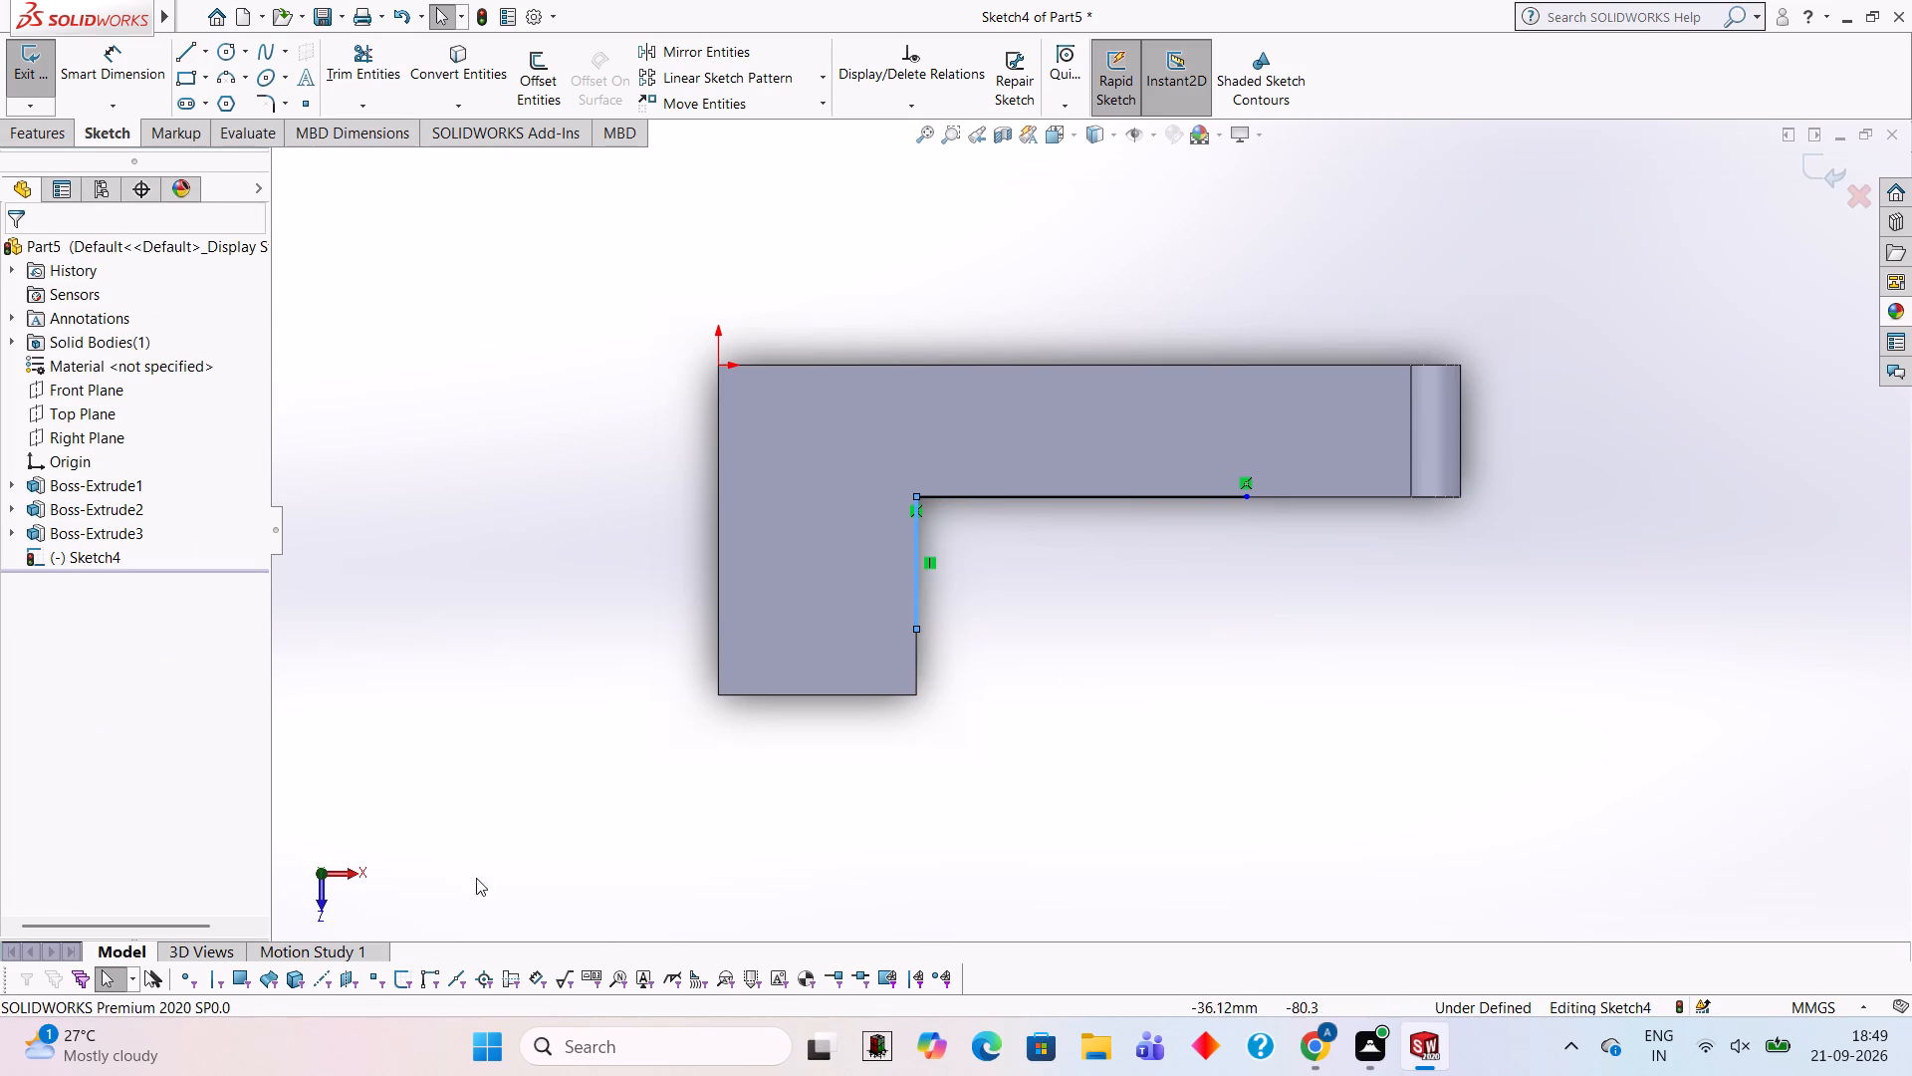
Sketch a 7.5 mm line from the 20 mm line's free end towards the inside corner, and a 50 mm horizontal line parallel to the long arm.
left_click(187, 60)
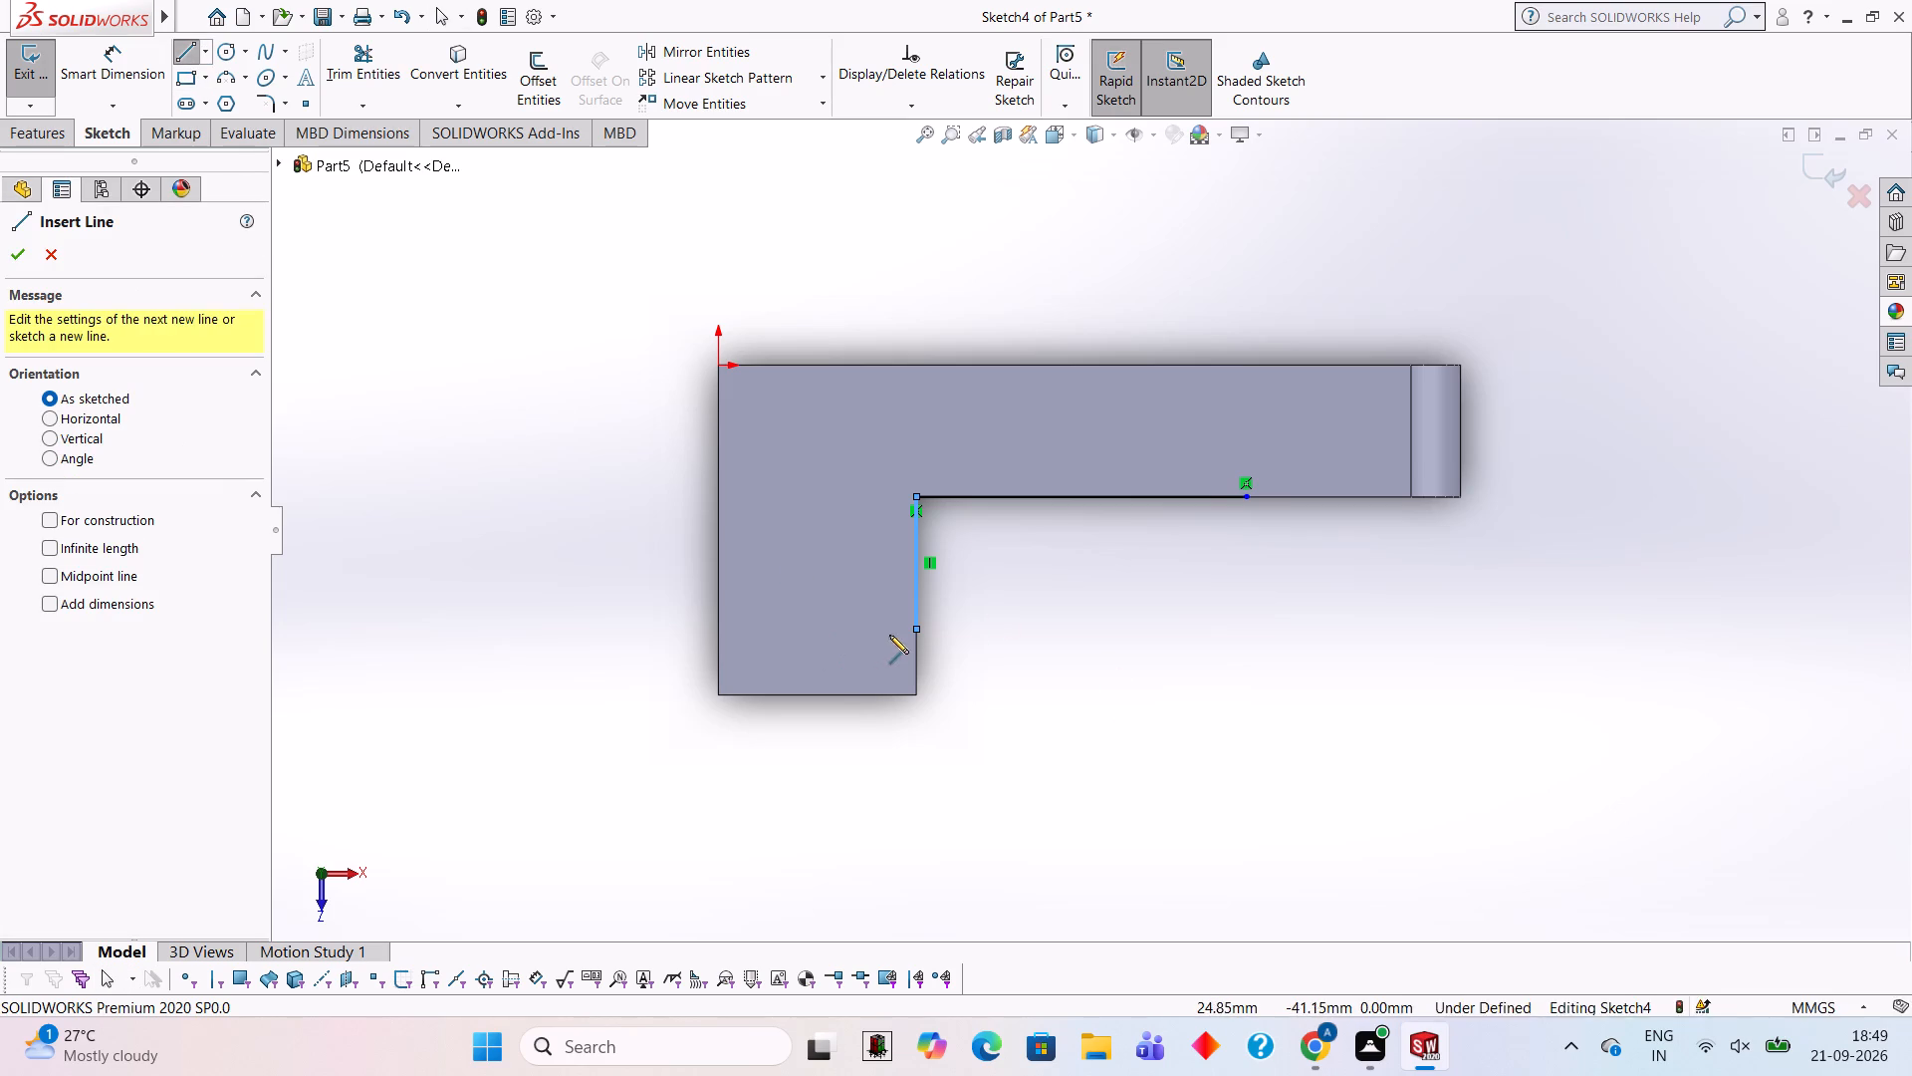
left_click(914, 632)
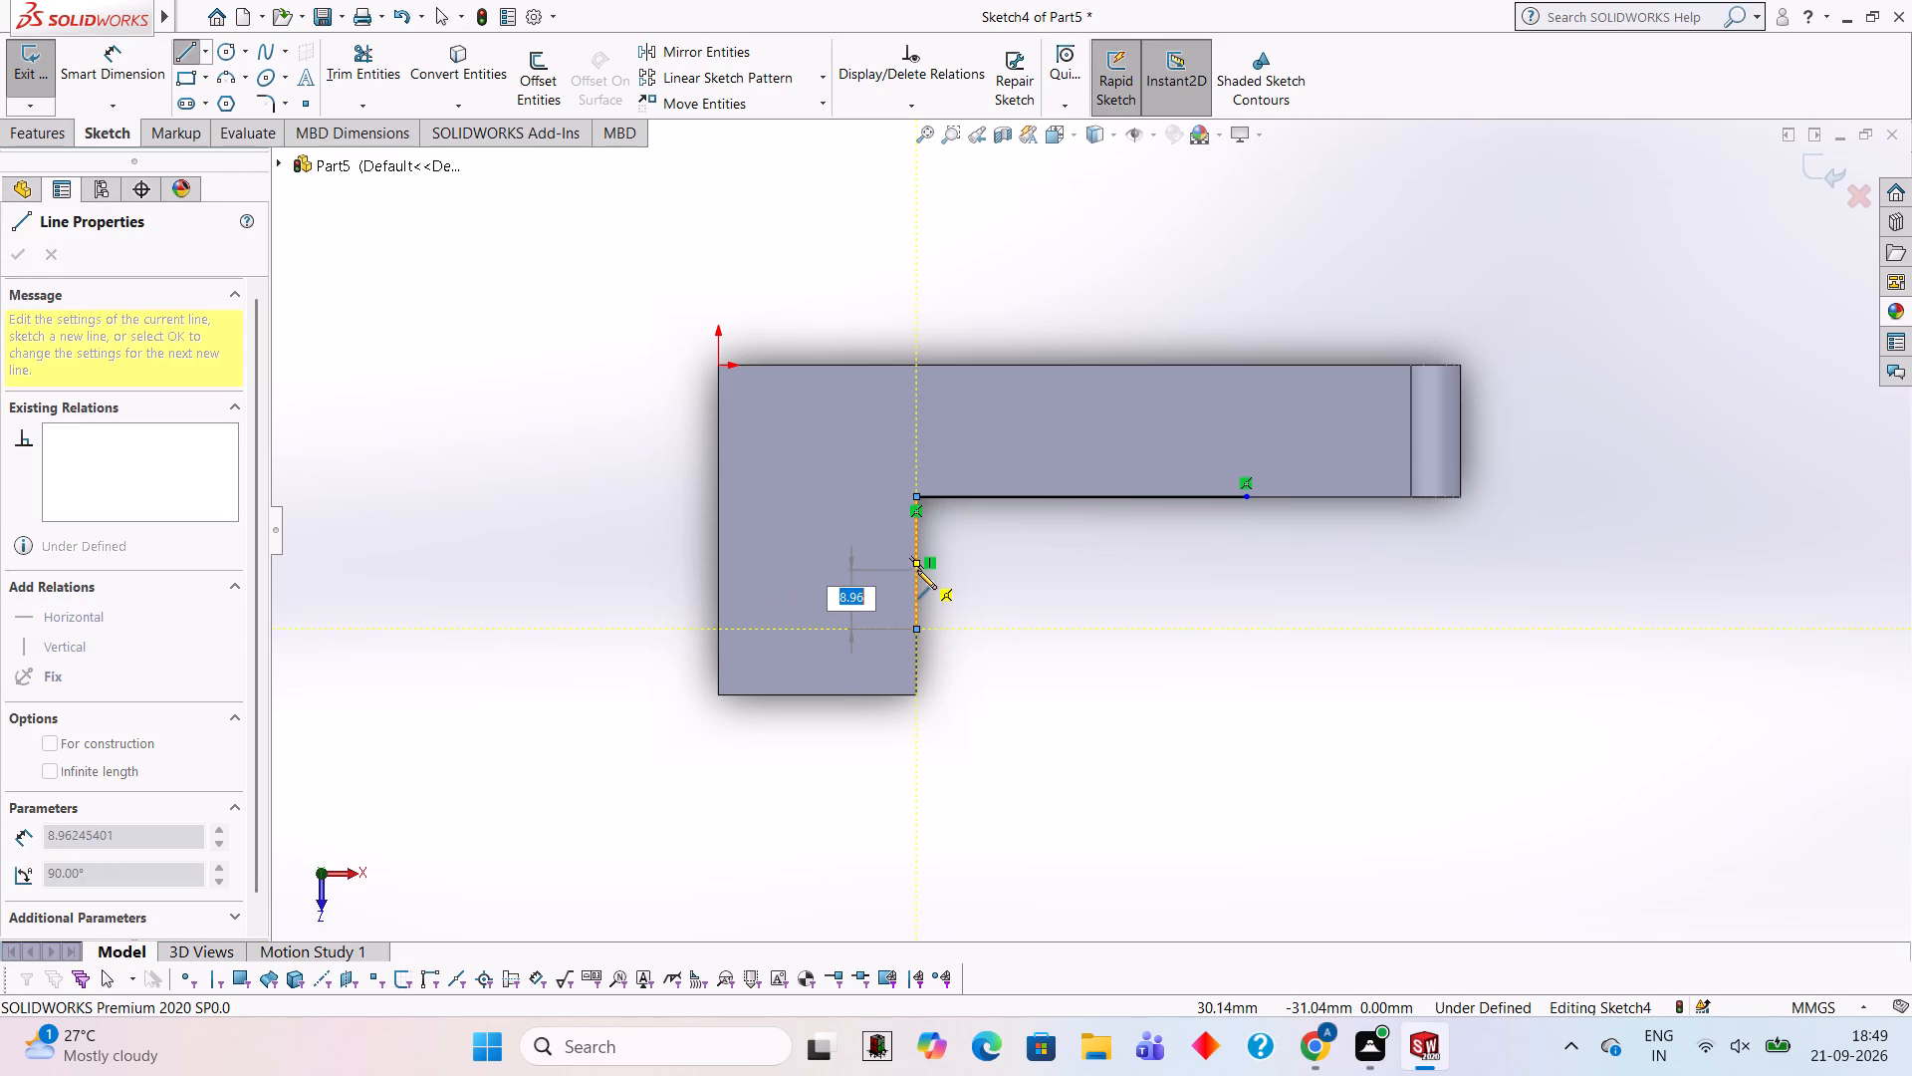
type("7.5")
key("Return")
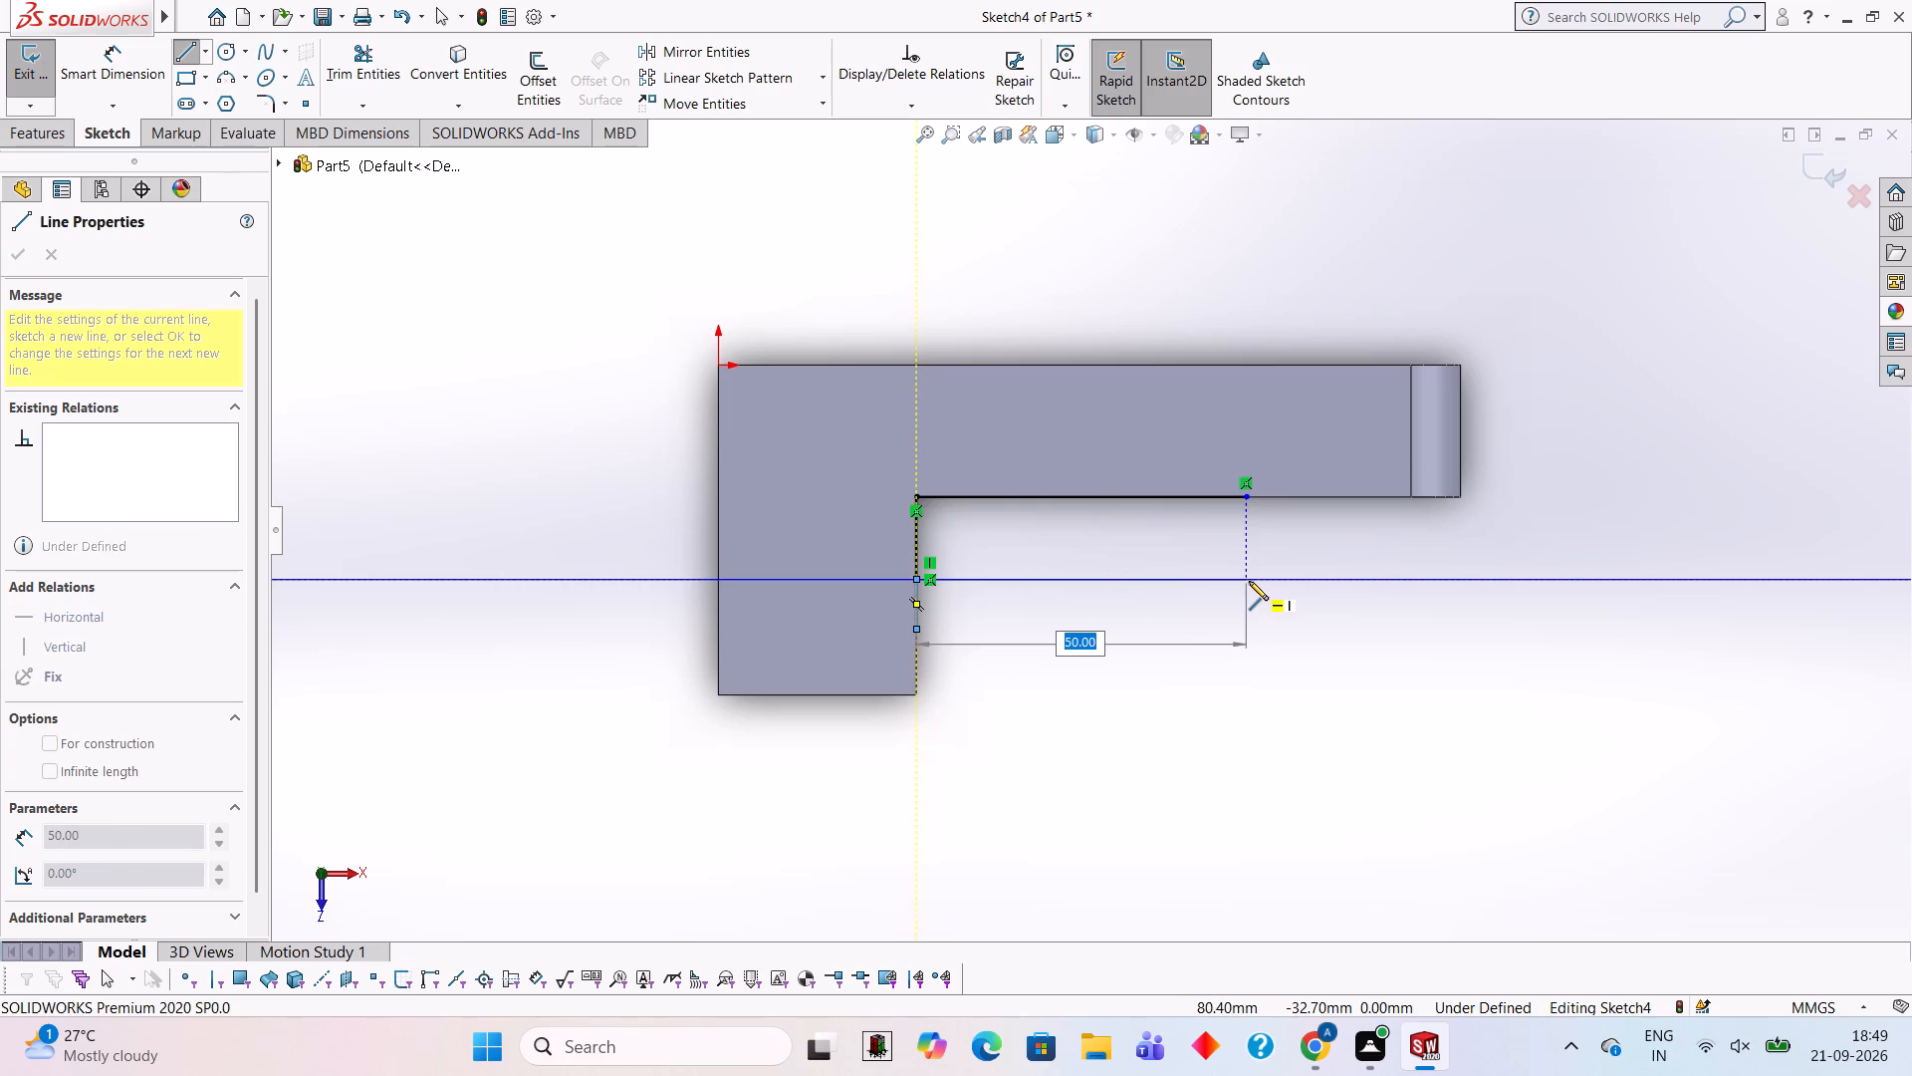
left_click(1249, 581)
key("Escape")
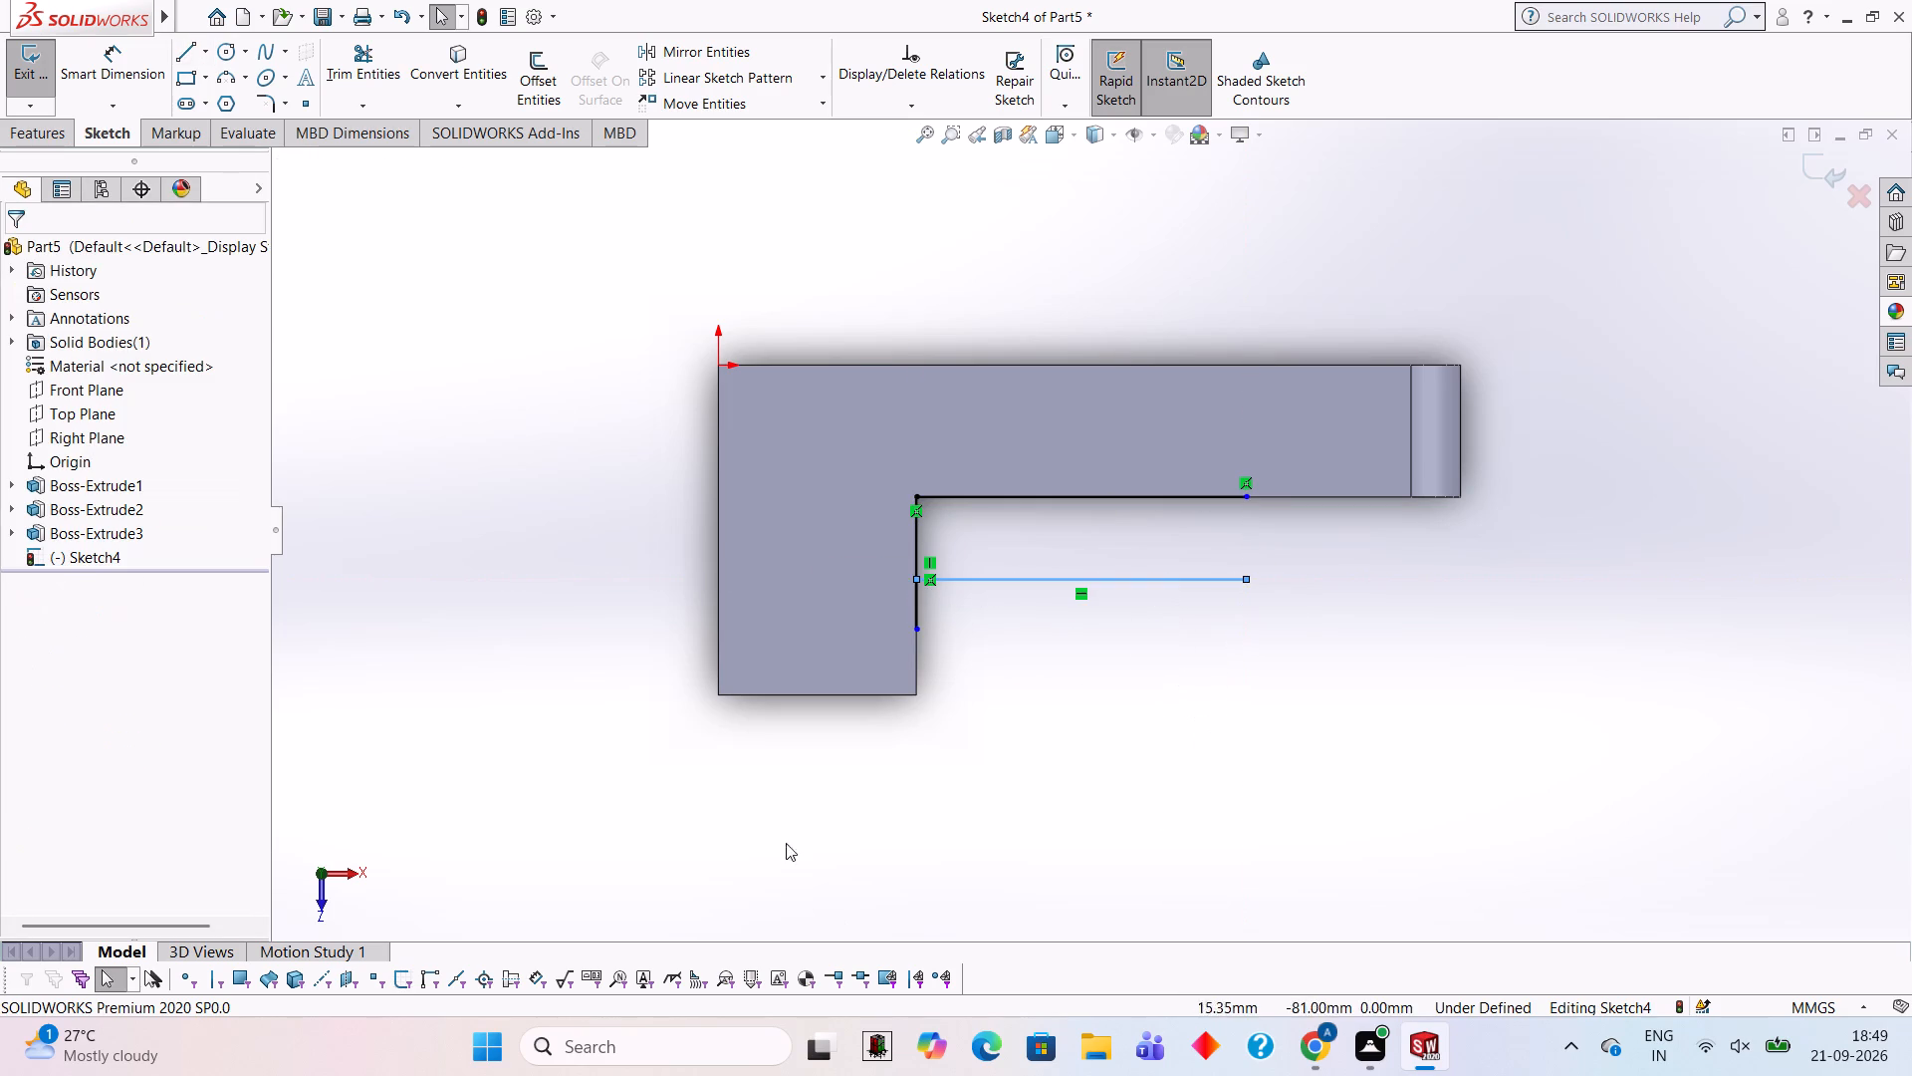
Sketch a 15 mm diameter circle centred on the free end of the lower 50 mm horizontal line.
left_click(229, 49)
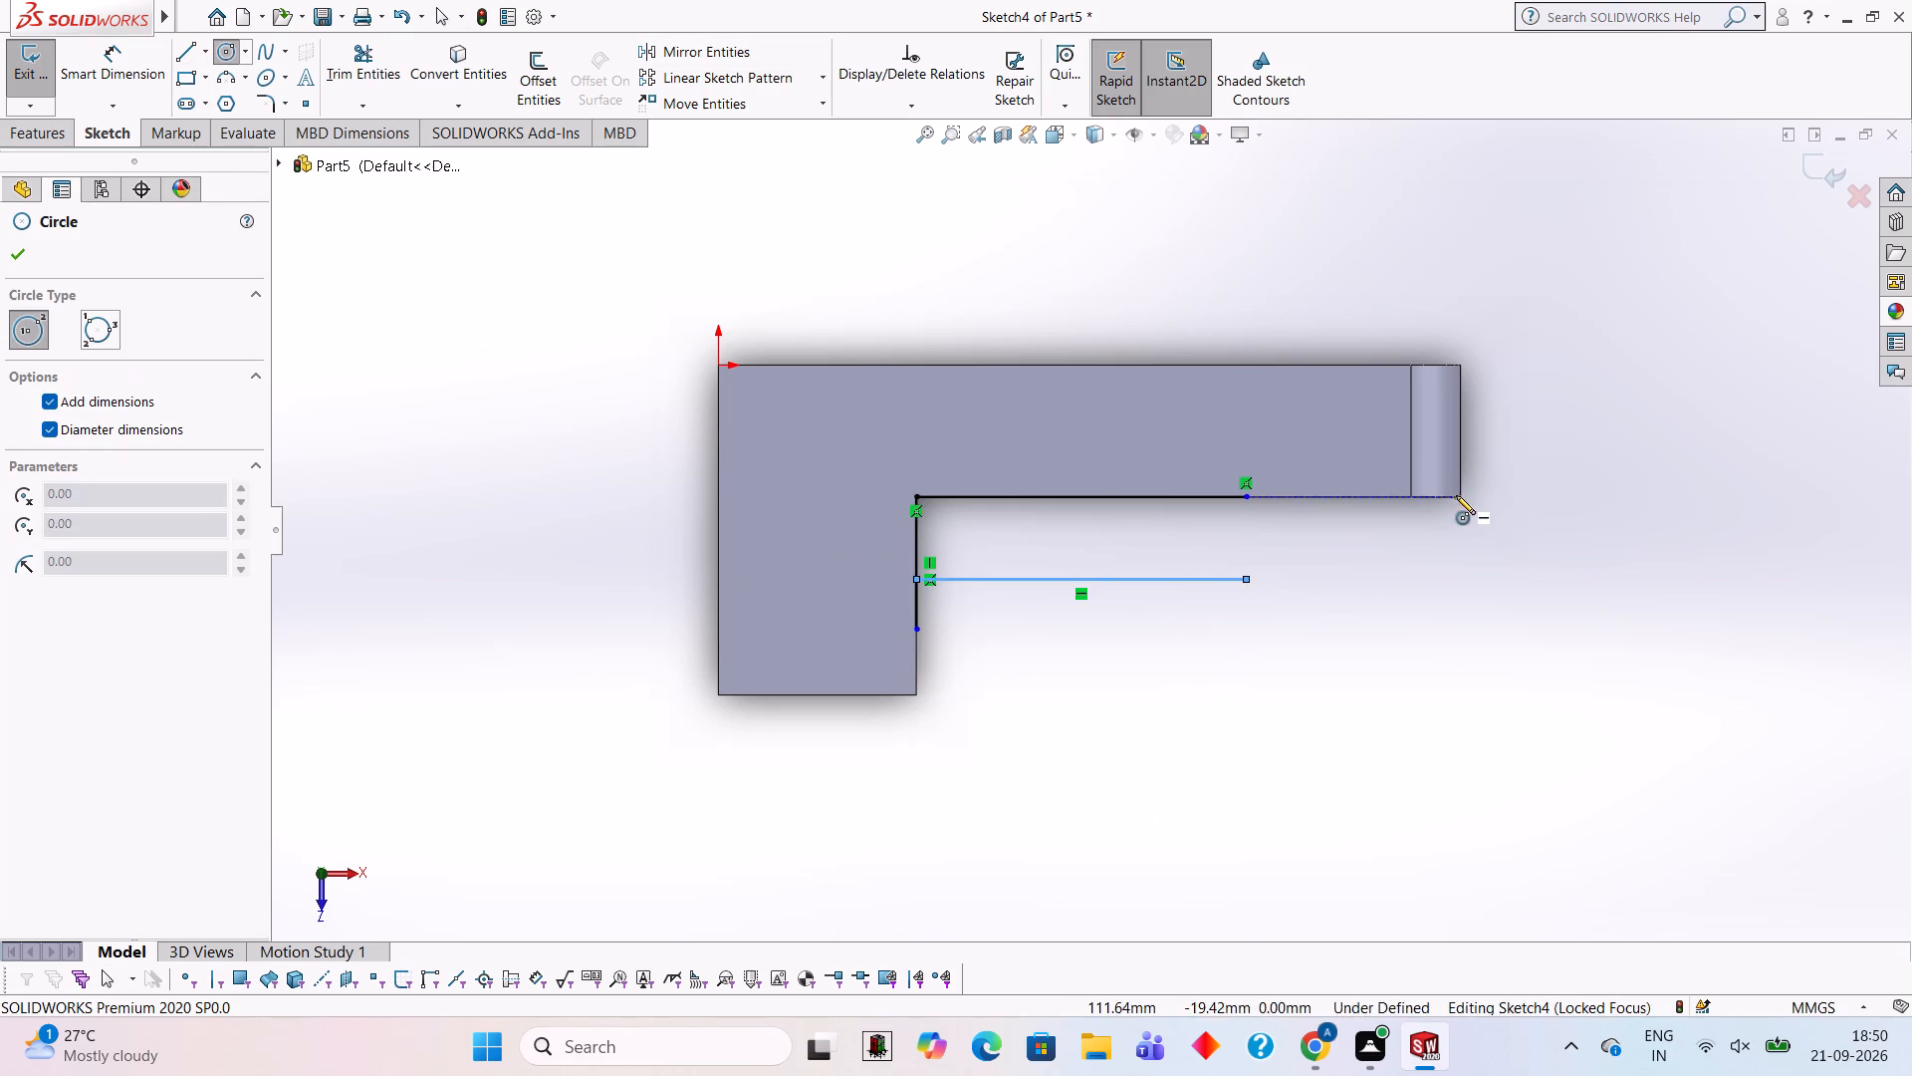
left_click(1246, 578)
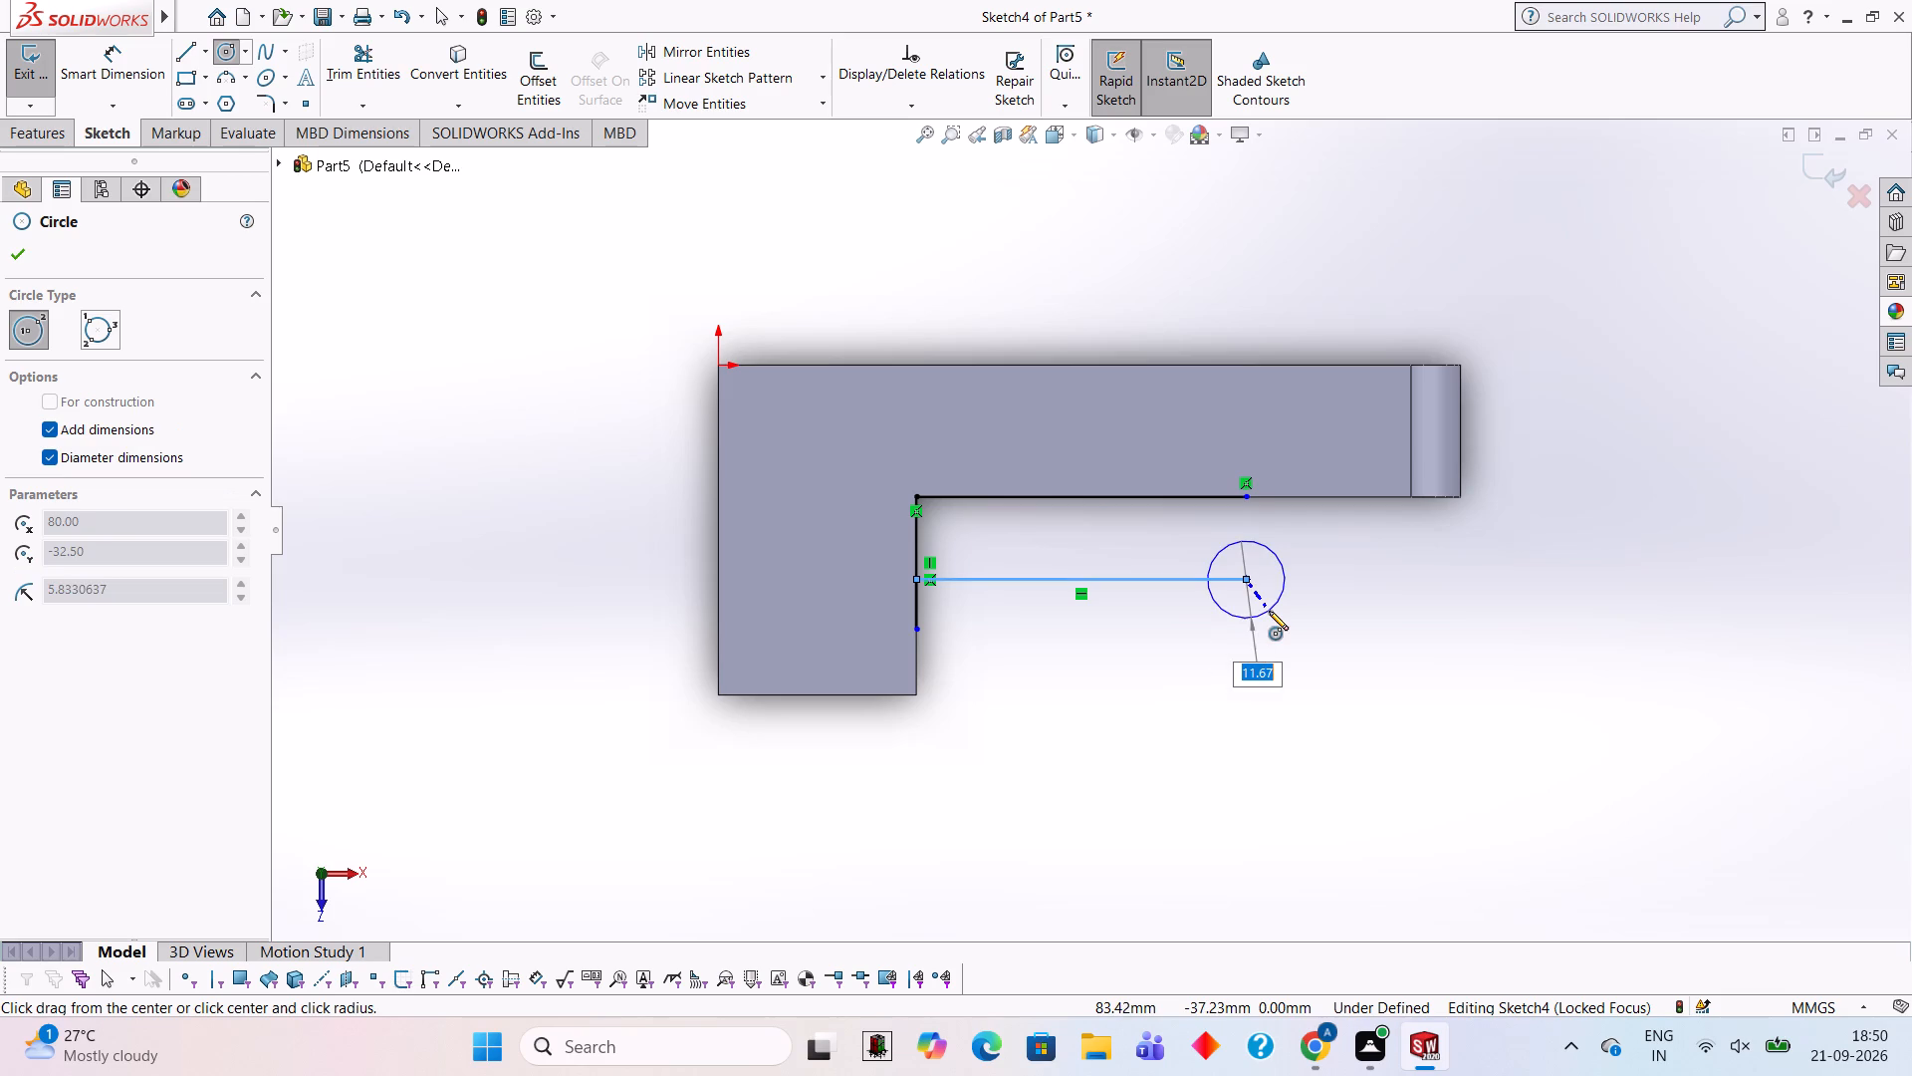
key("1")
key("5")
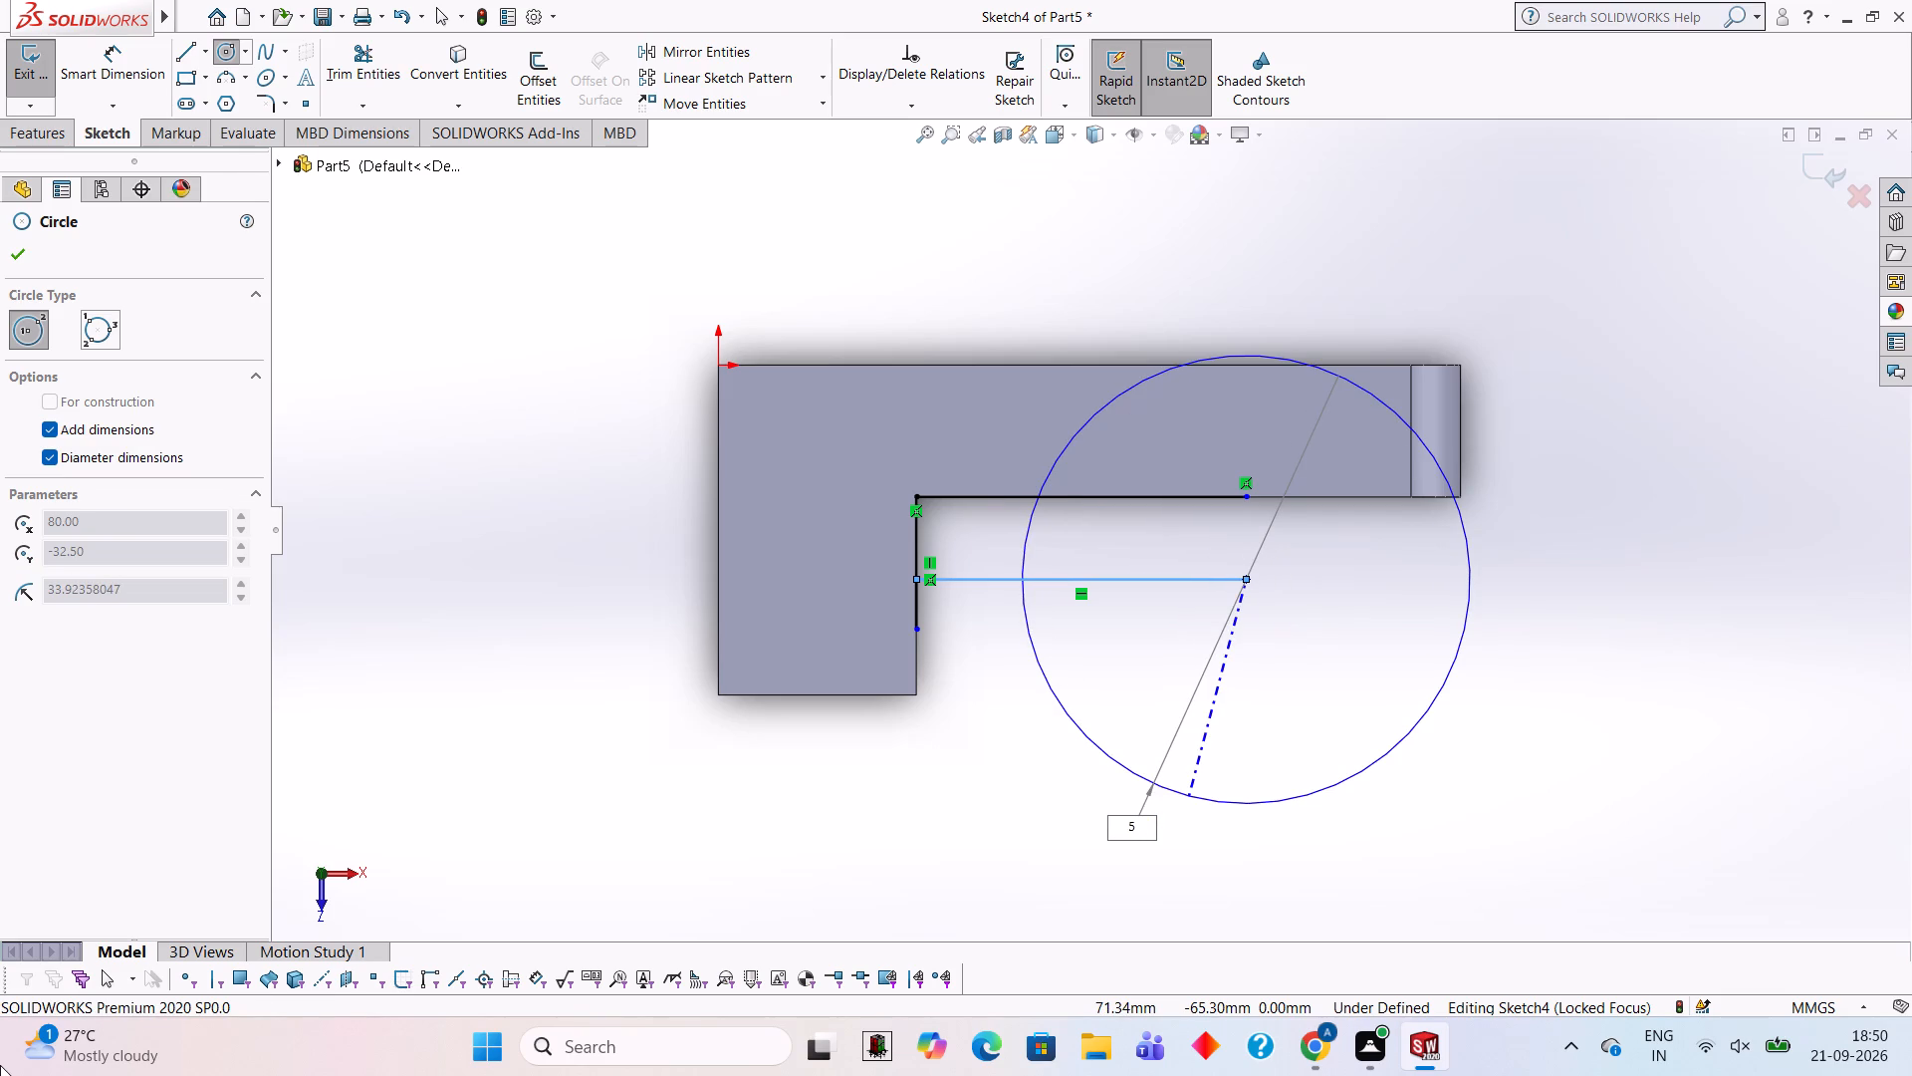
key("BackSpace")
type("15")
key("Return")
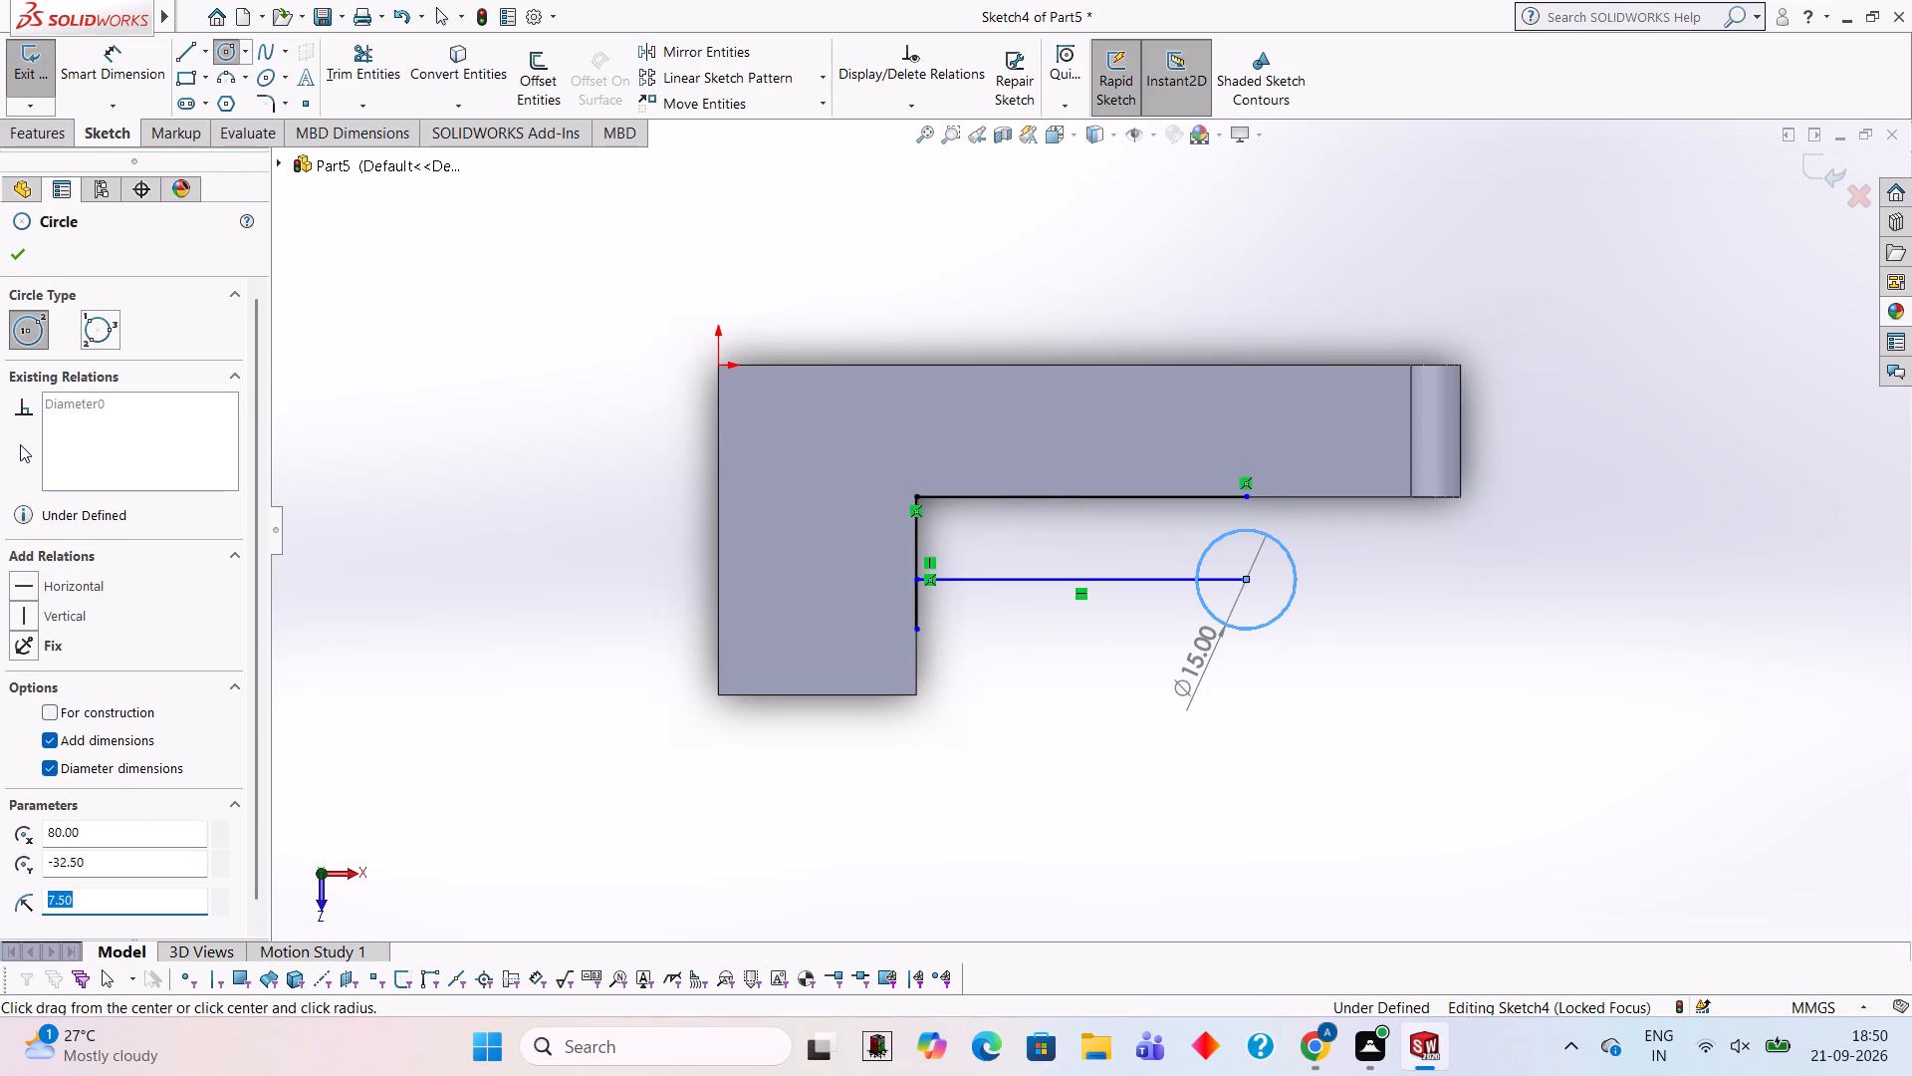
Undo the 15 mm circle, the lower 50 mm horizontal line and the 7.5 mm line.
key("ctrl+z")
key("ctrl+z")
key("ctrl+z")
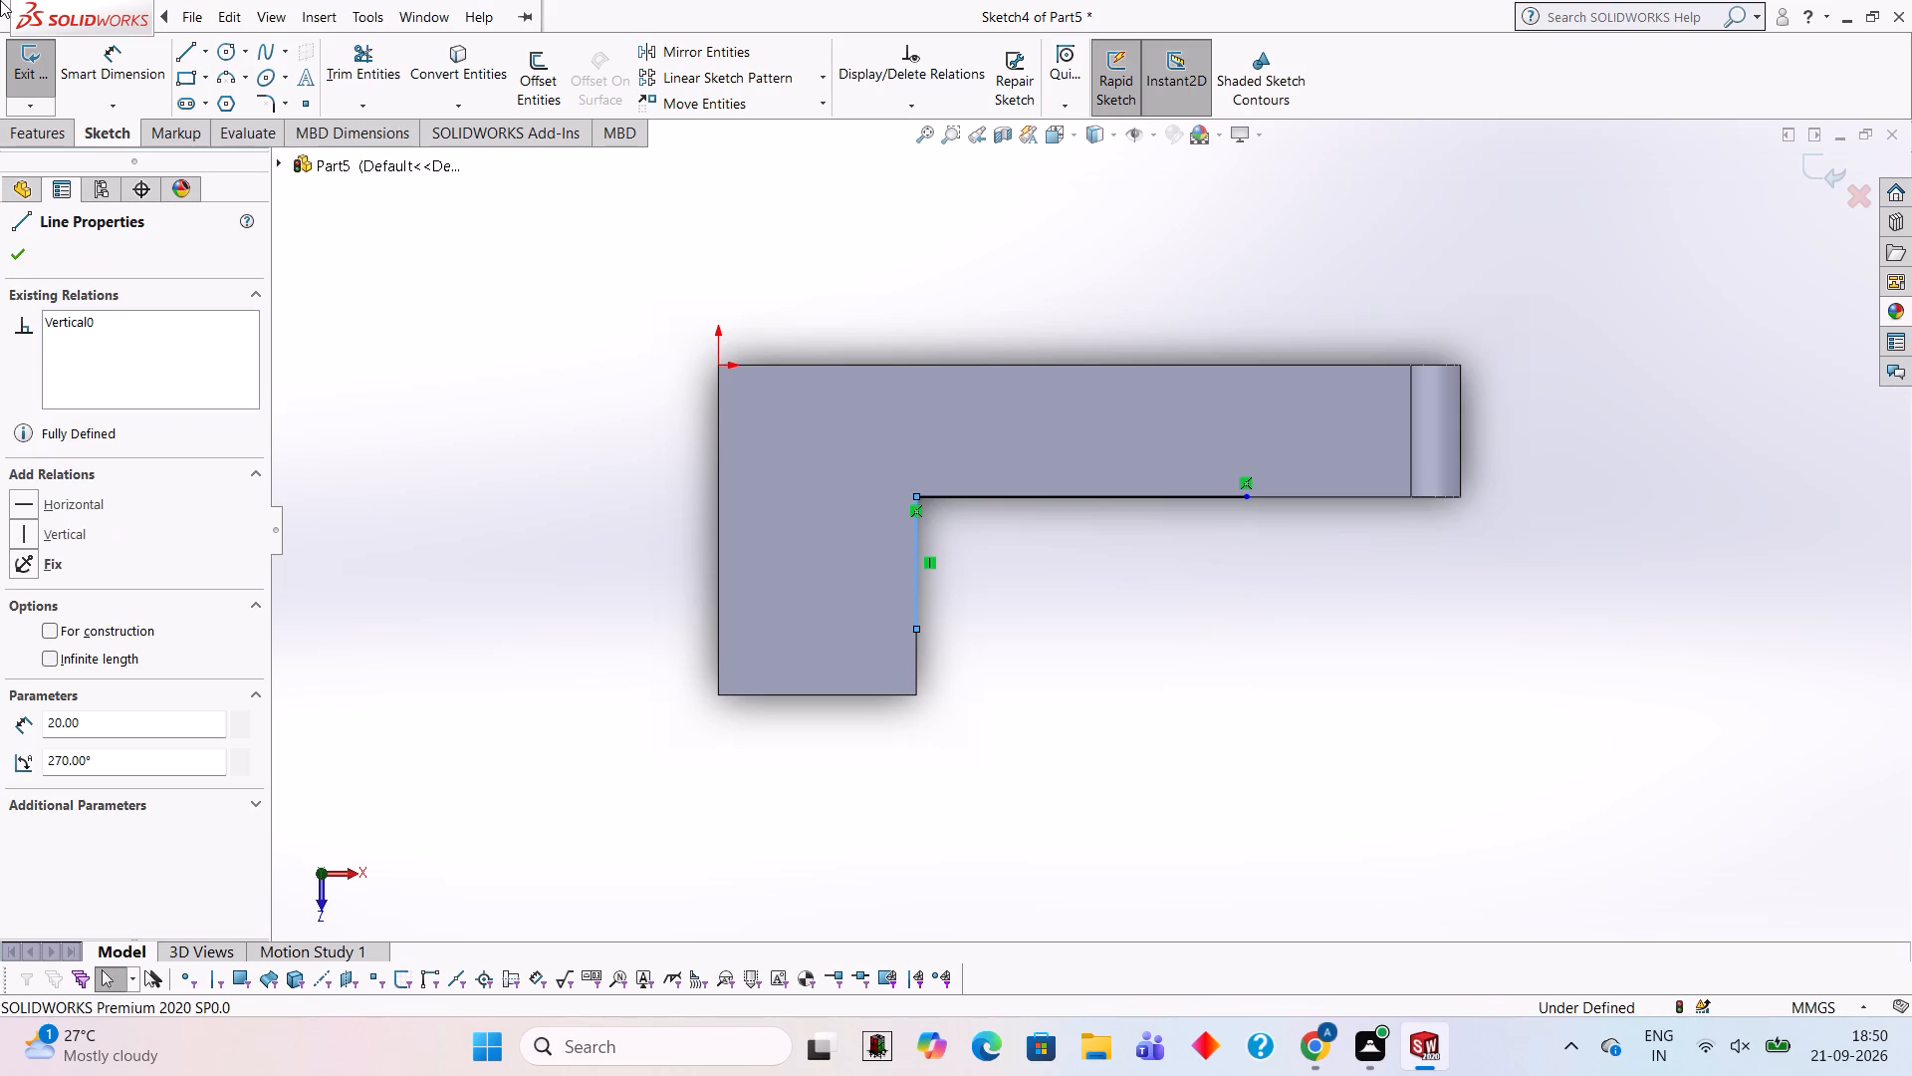
Sketch a vertical line from the 20 mm line's free end back towards the inside corner, entering its length.
left_click(174, 46)
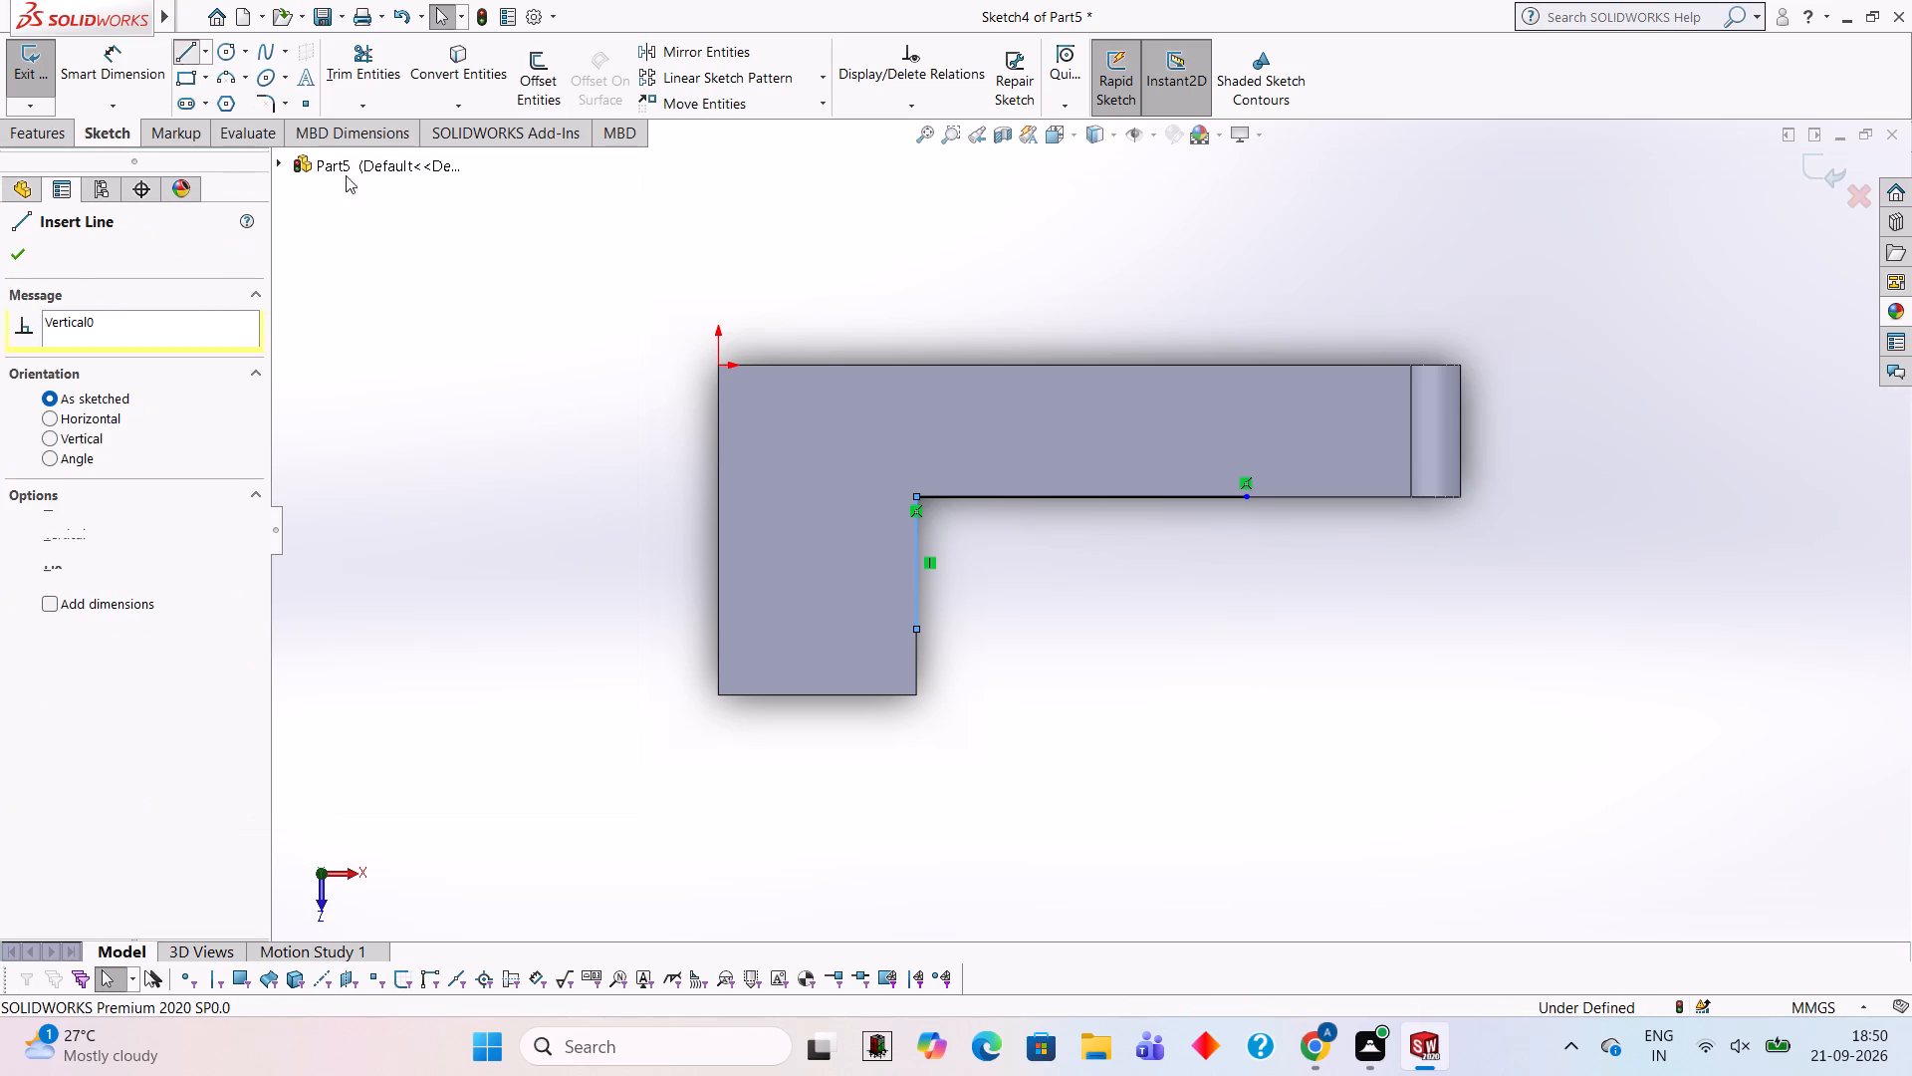
left_click(915, 632)
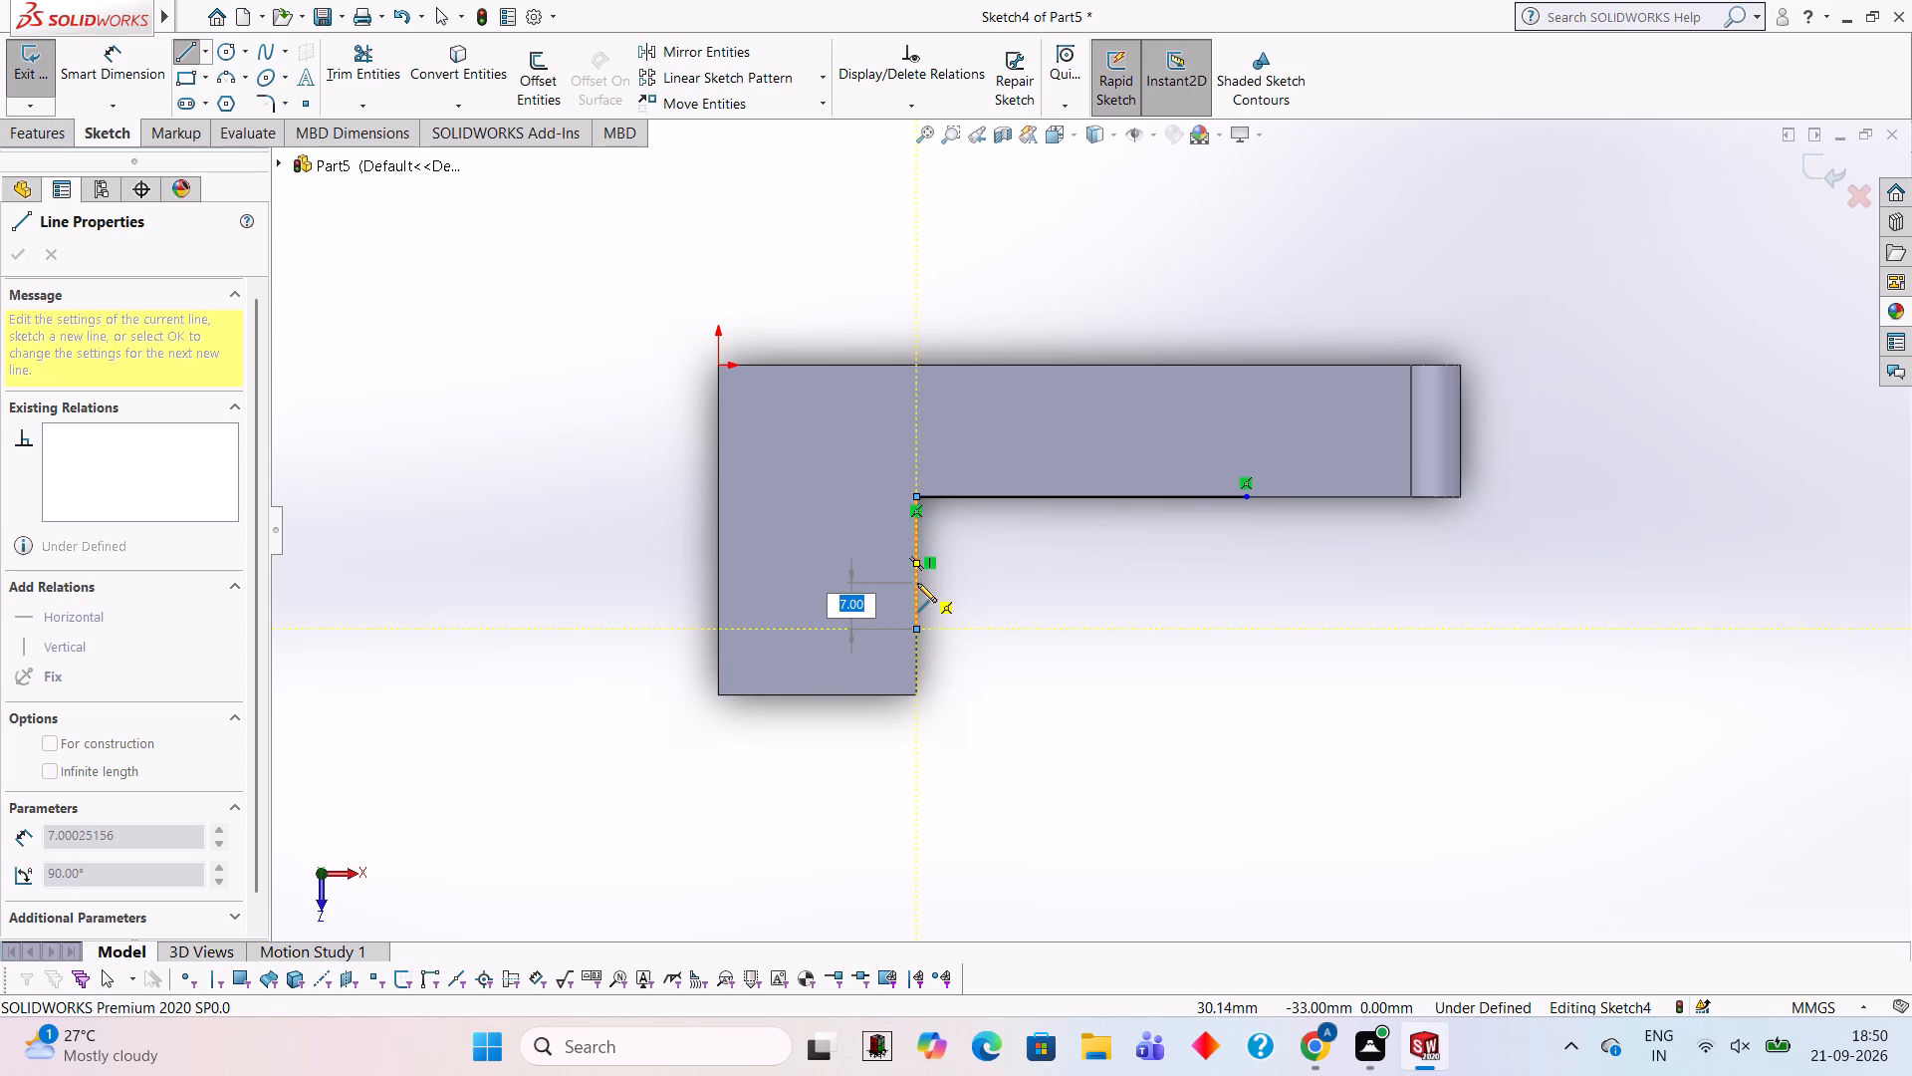
key("7")
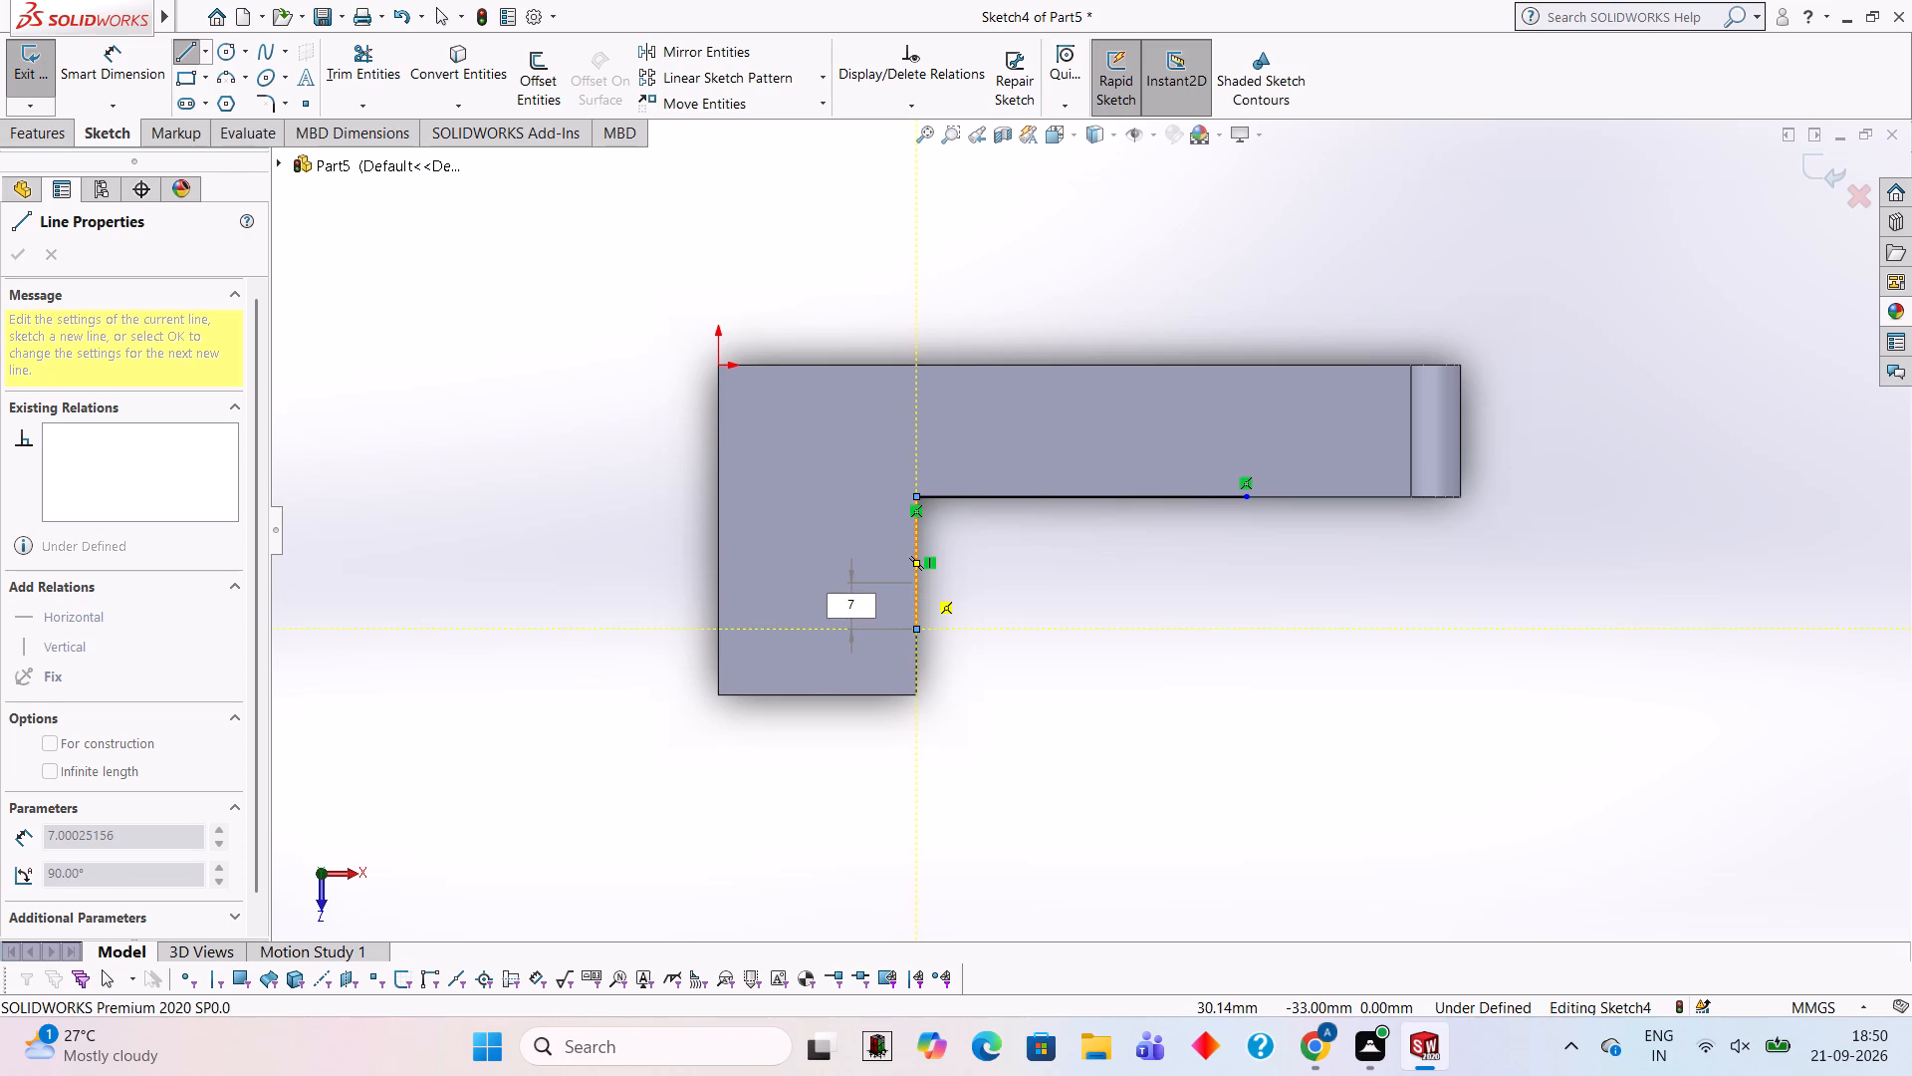
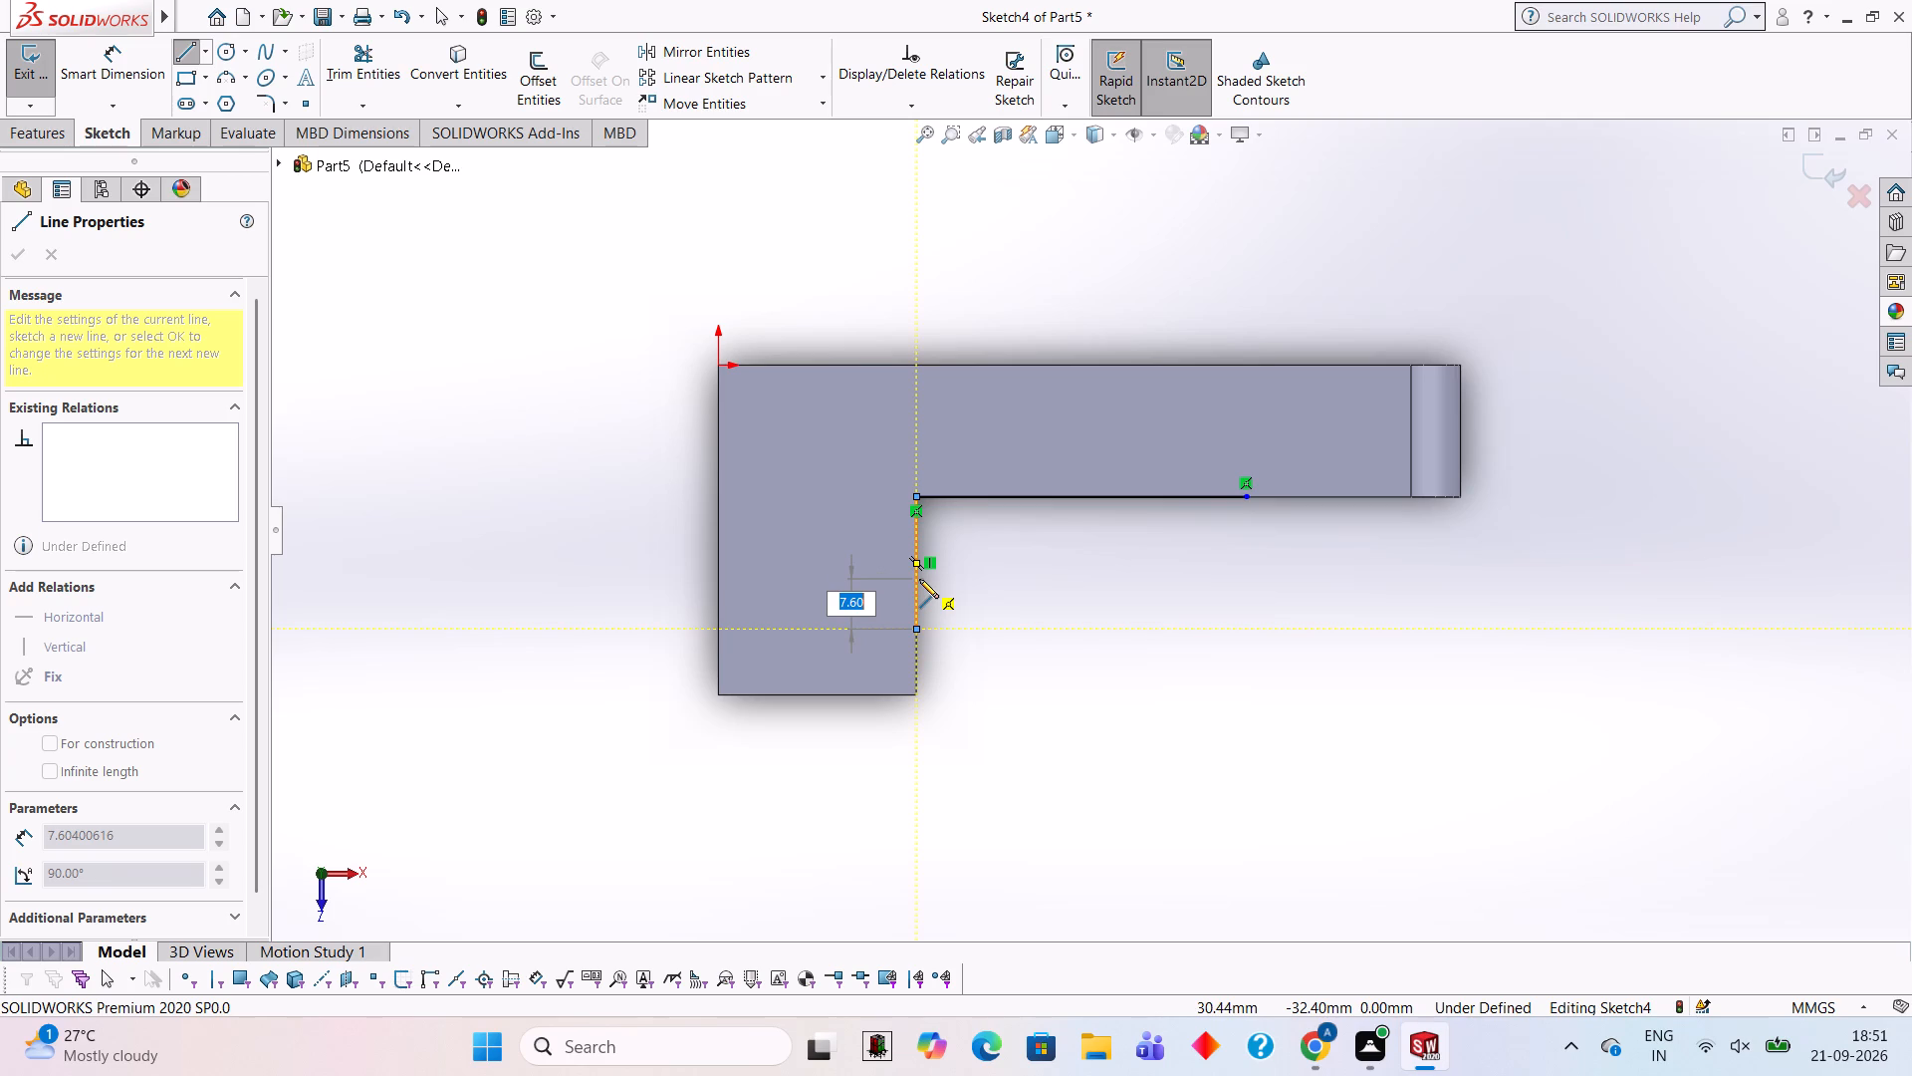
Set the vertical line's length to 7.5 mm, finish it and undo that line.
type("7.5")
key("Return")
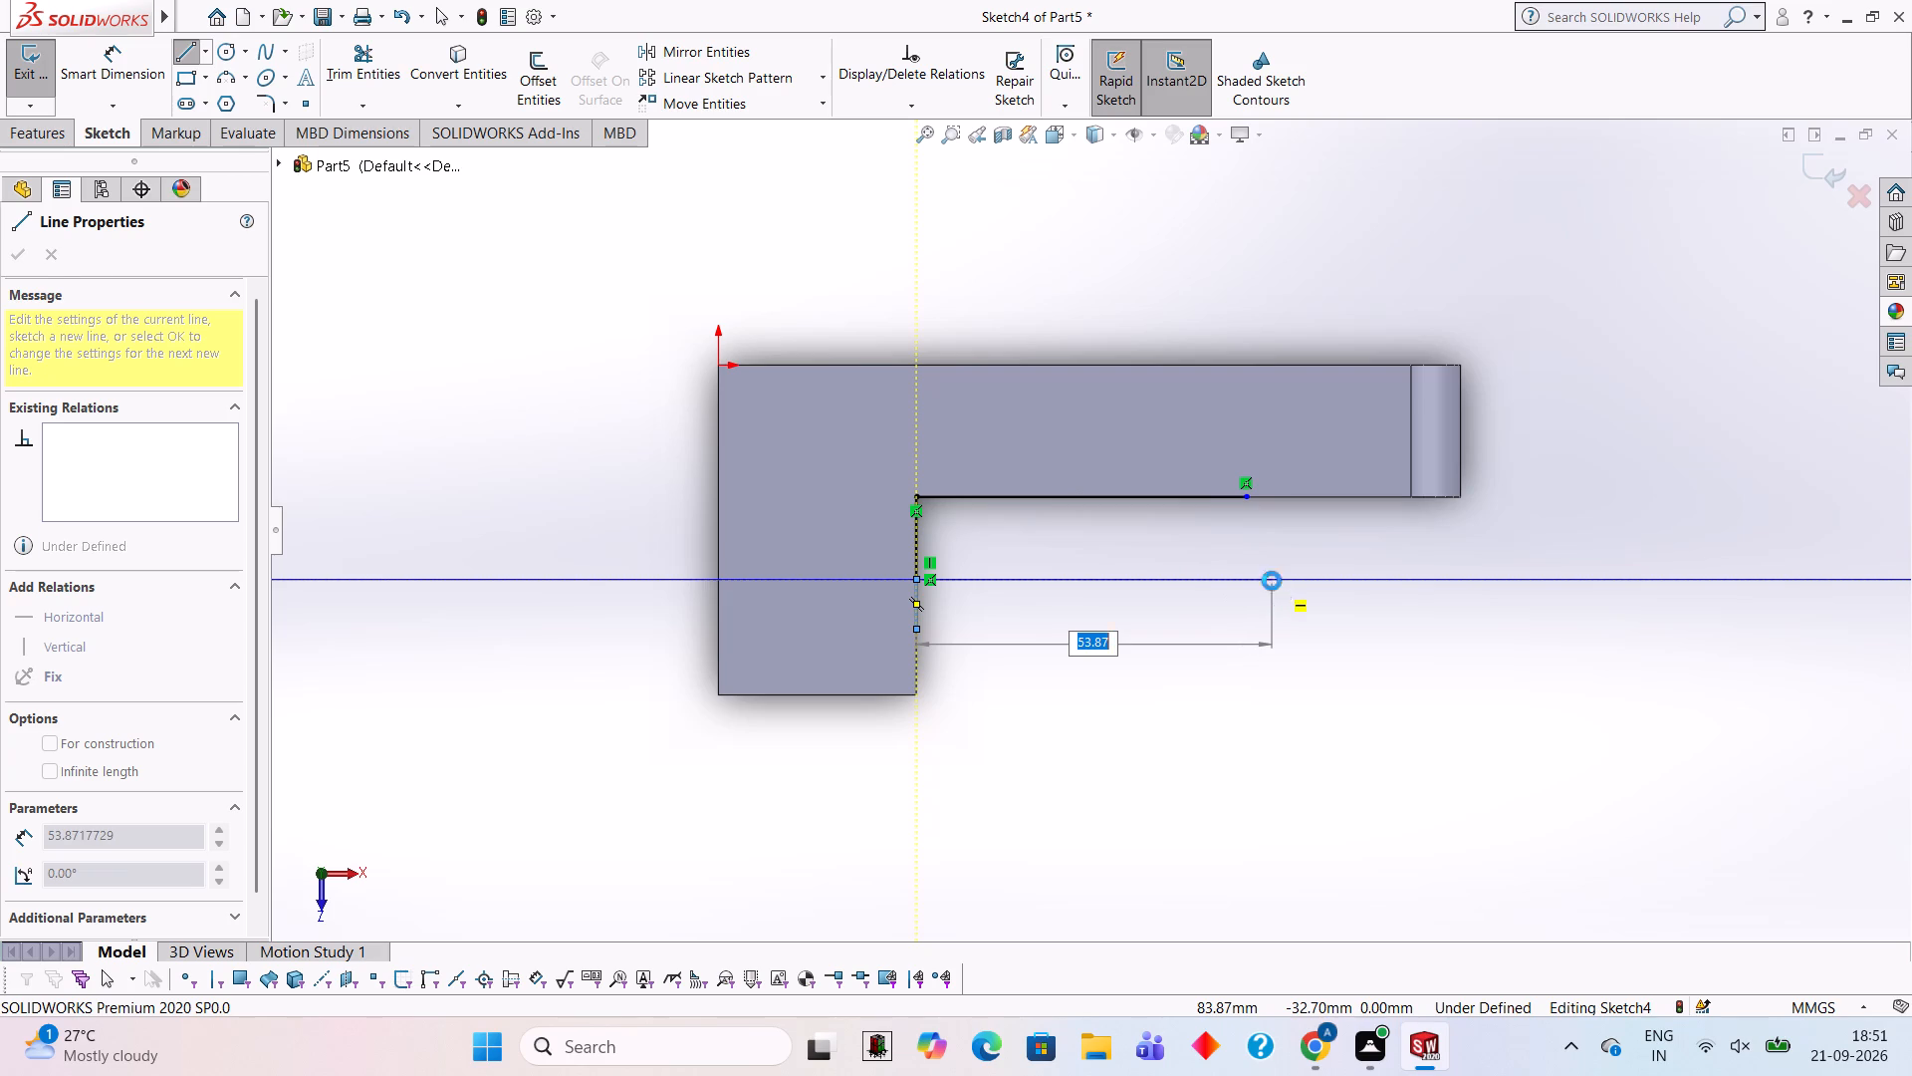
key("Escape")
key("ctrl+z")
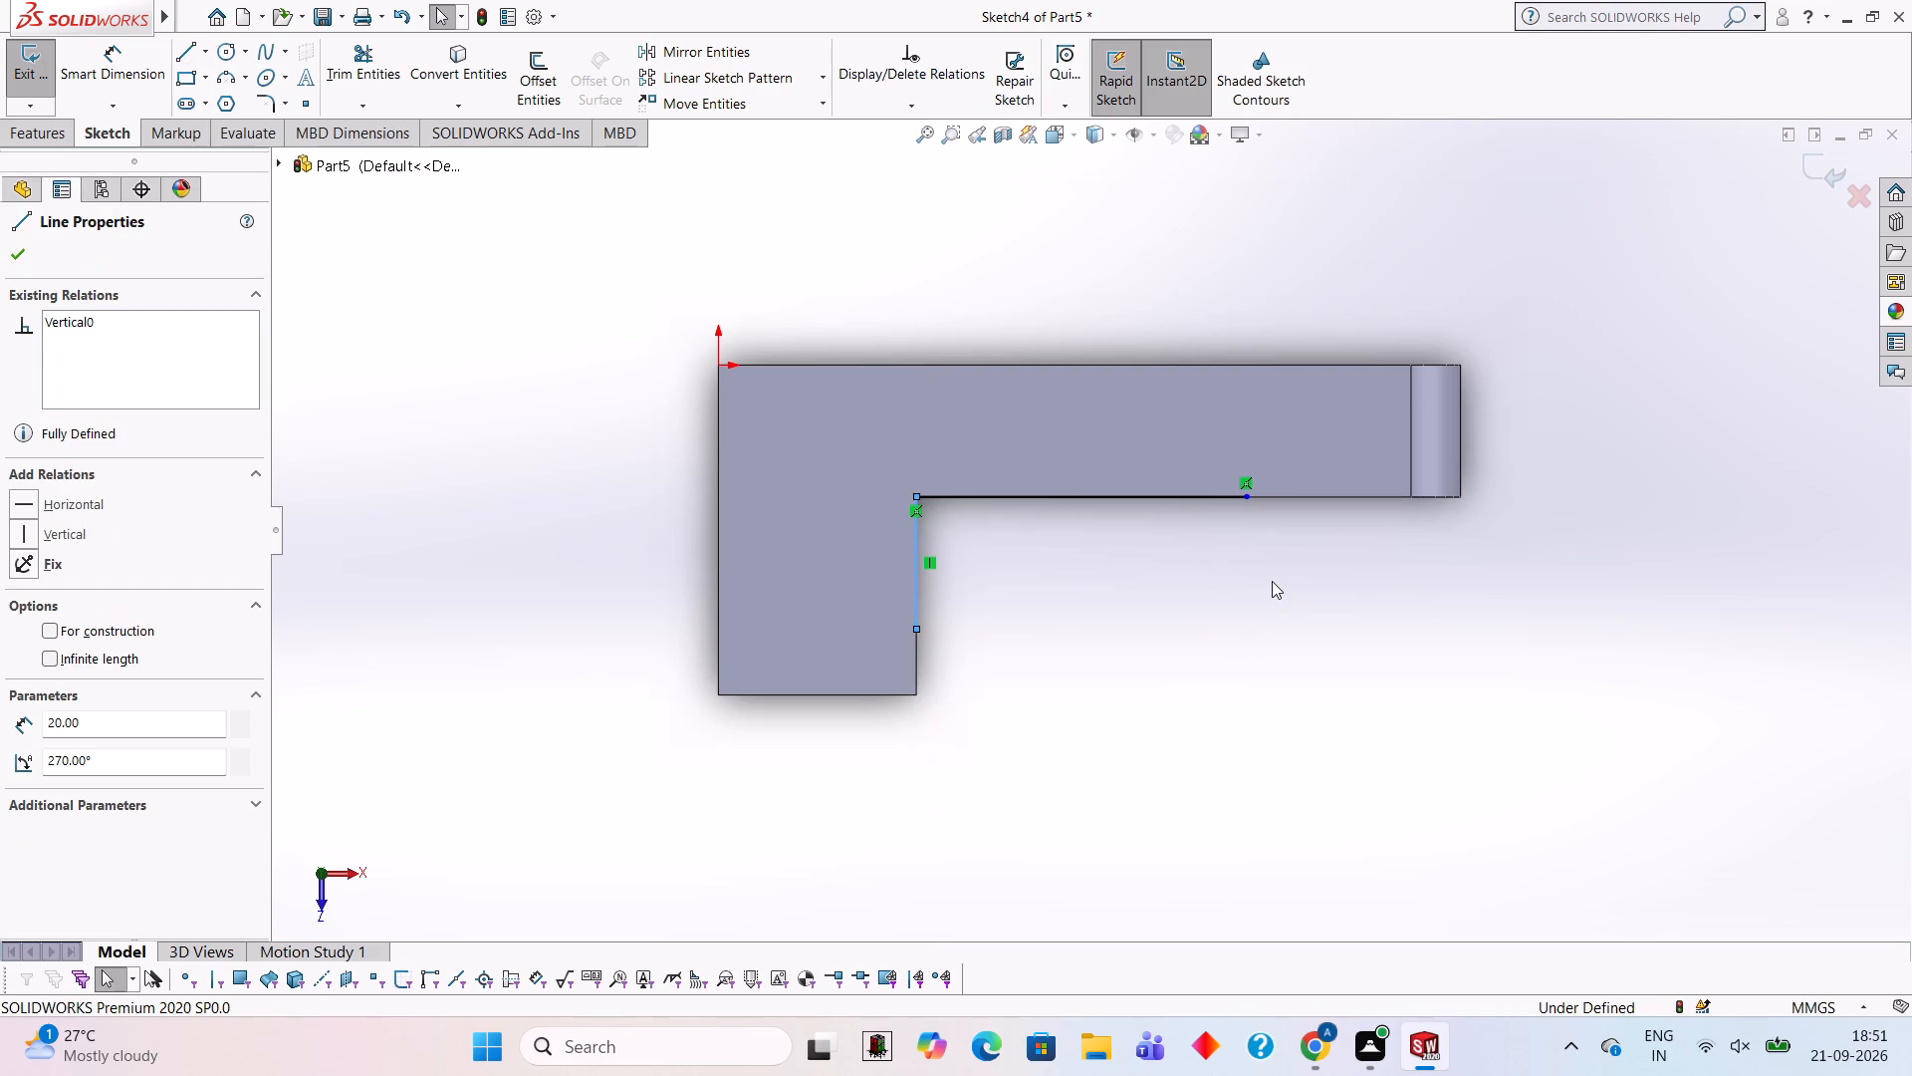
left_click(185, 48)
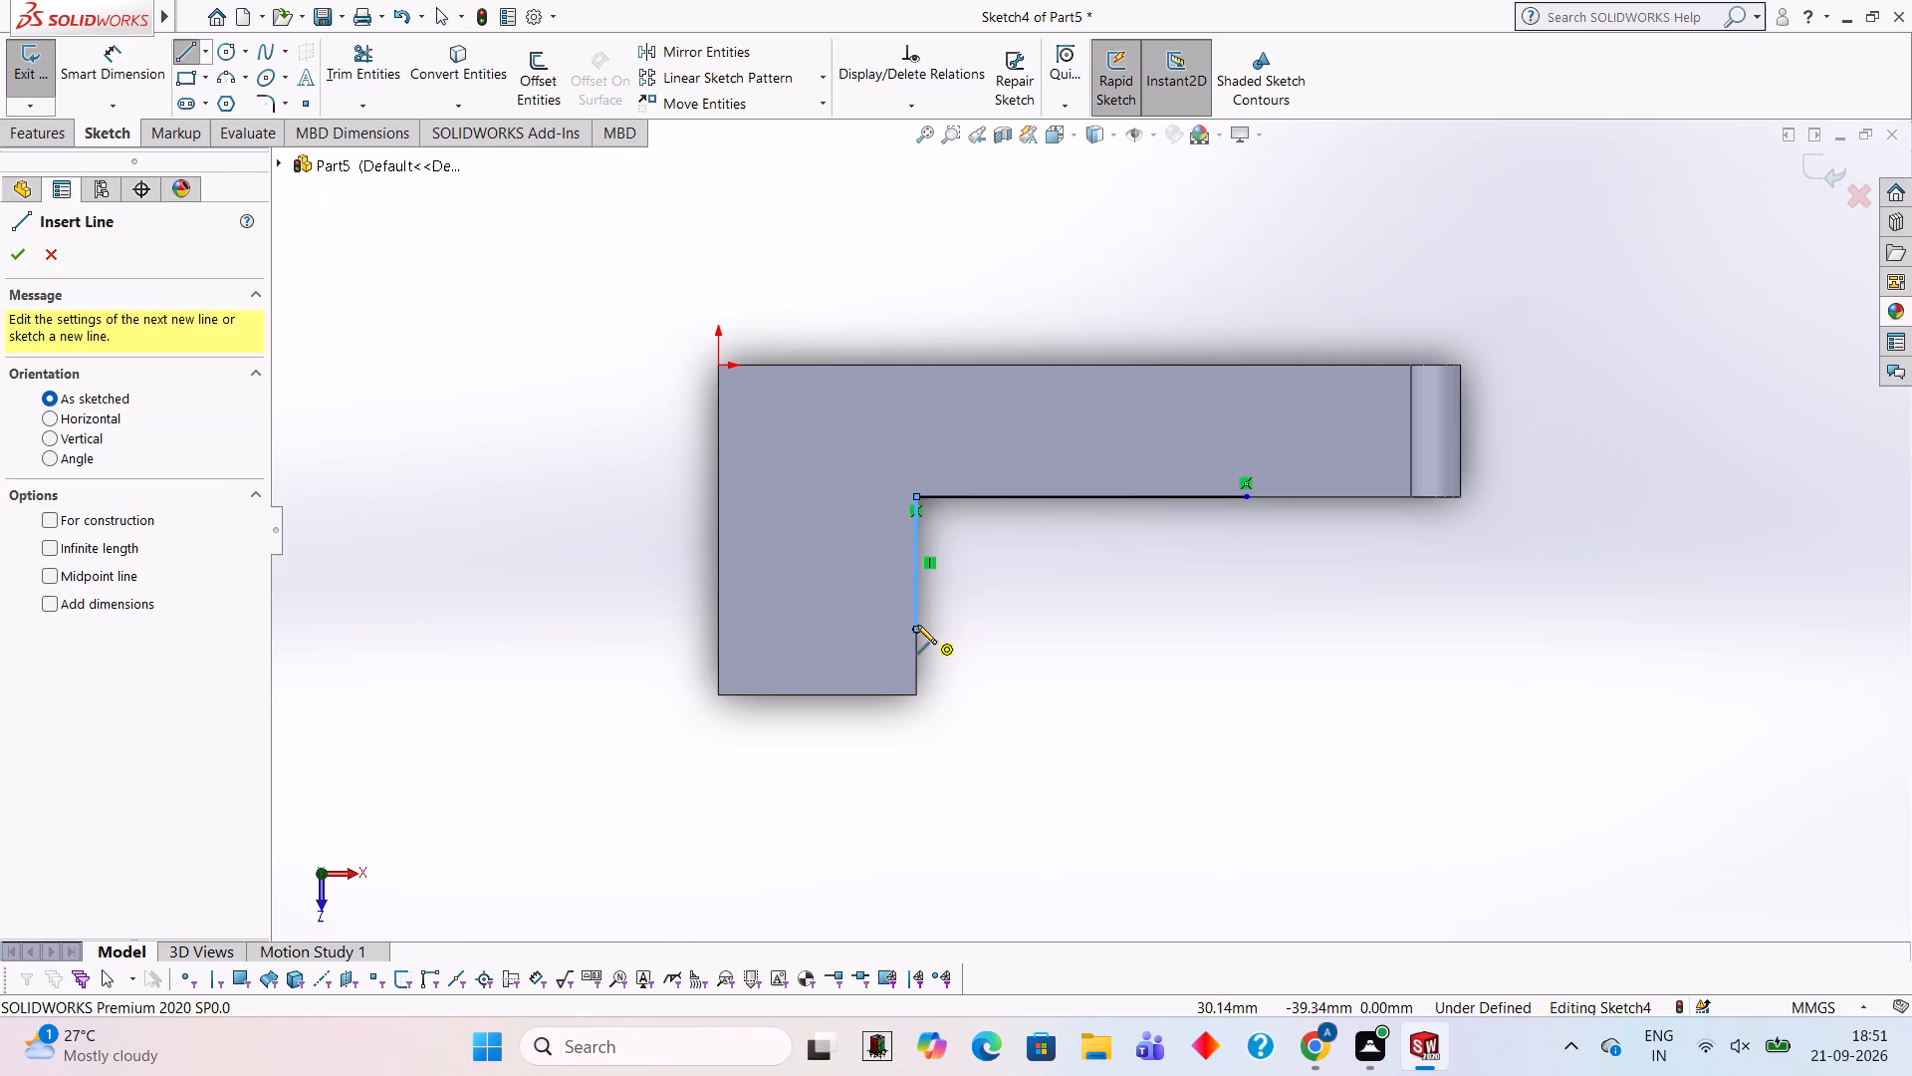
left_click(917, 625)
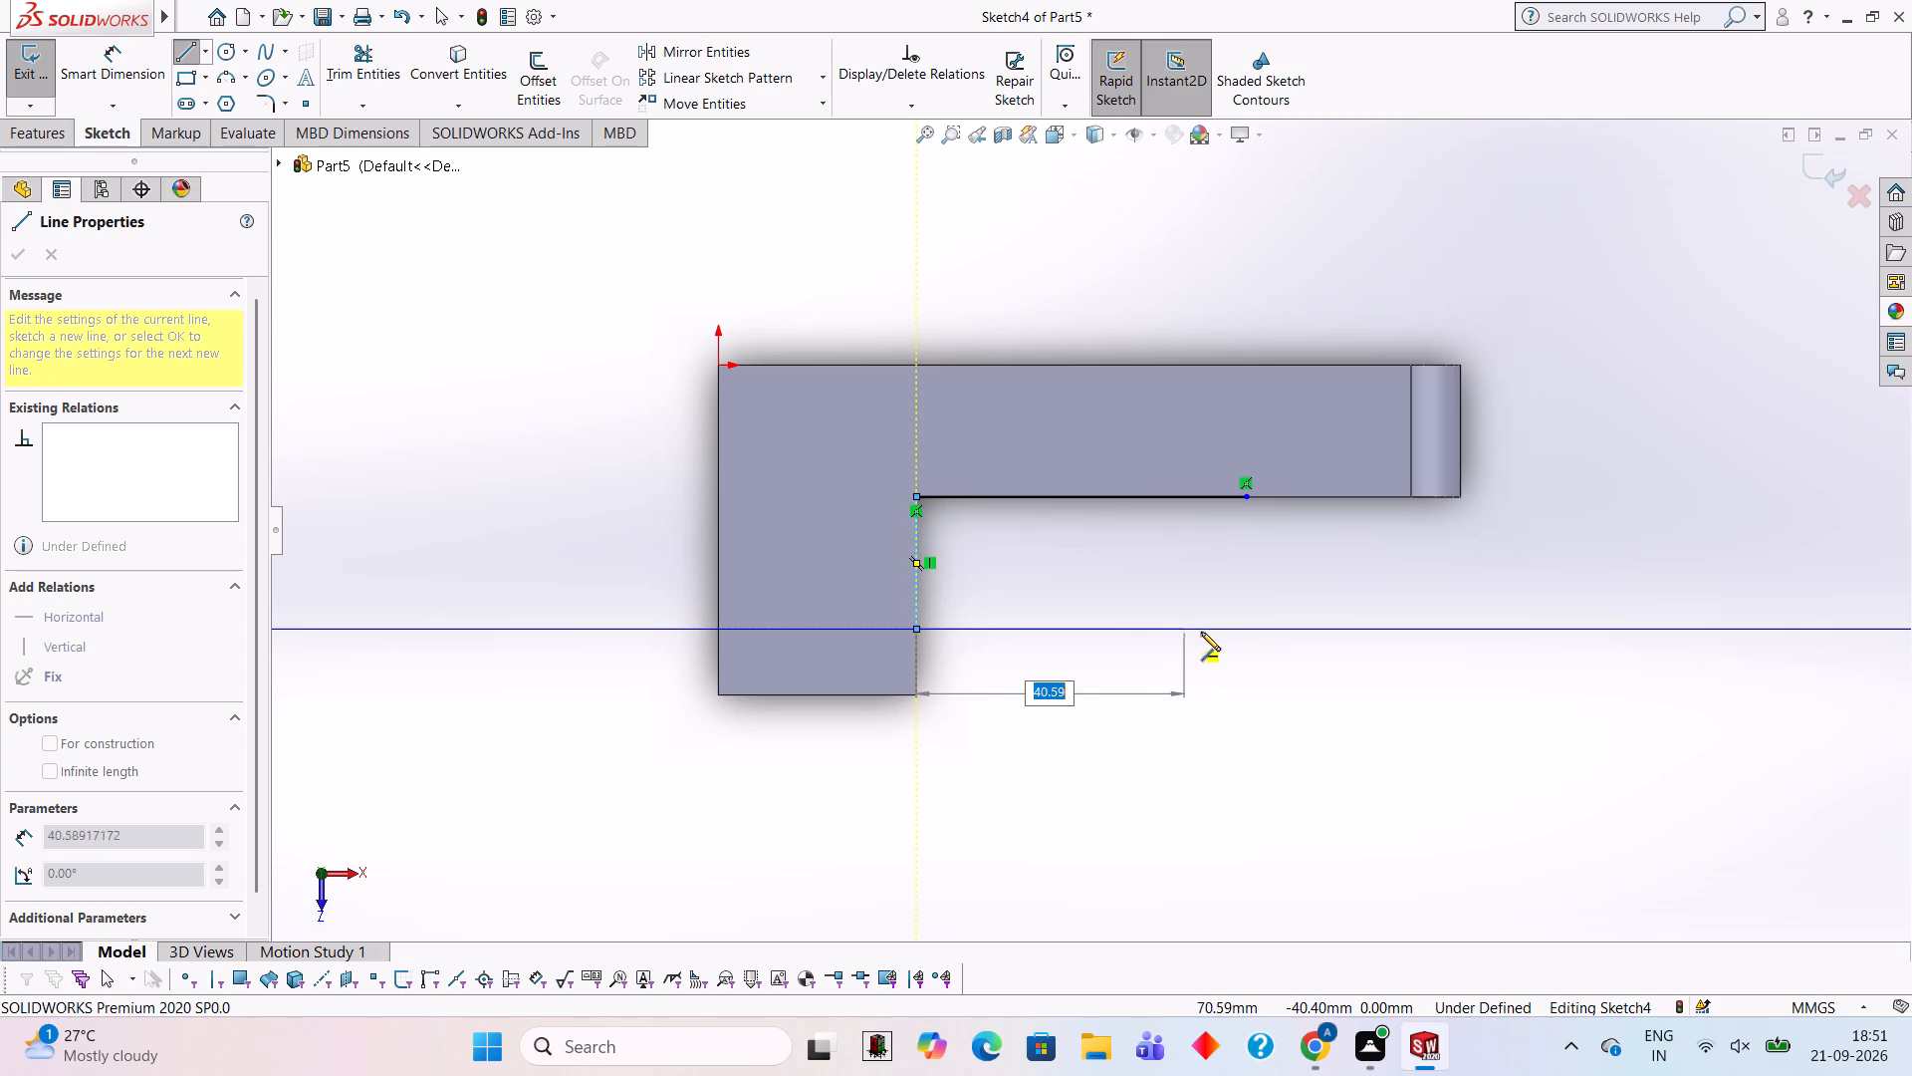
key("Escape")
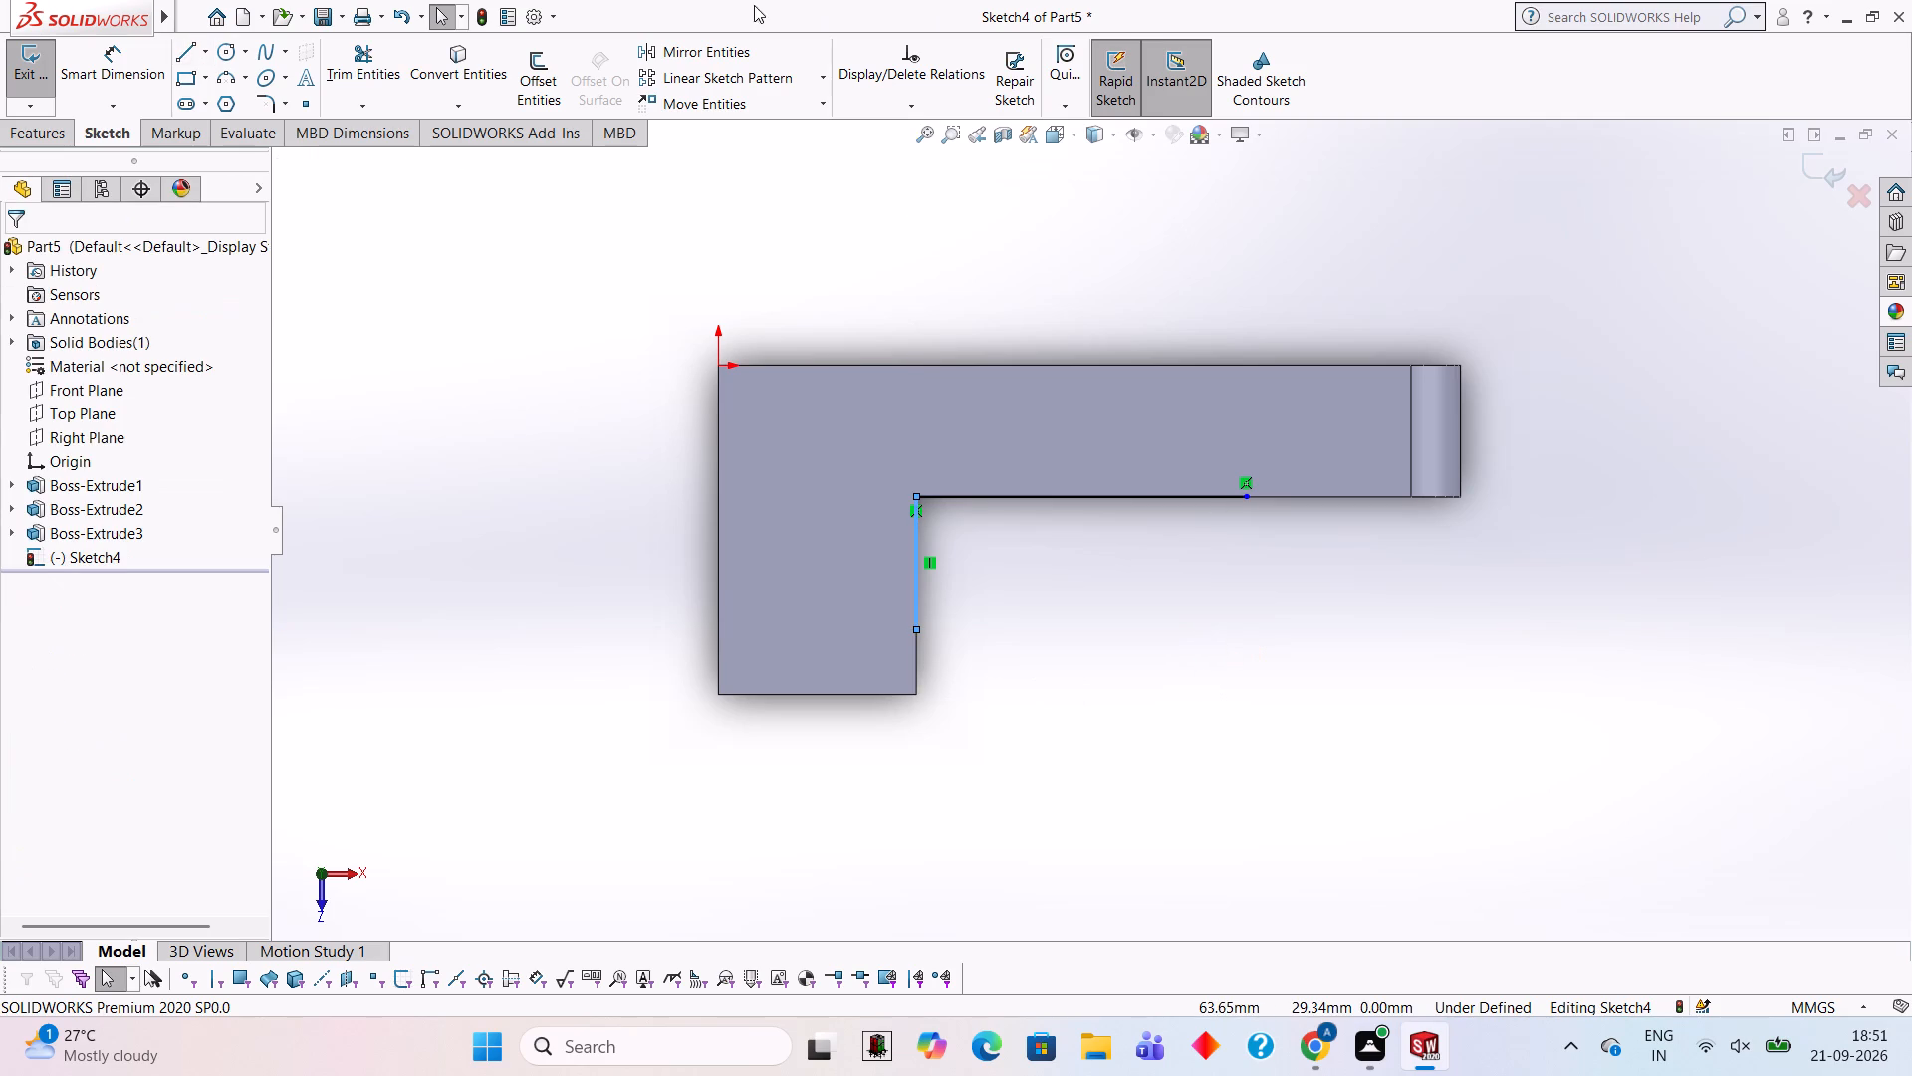
Sketch a 7.5 mm line from the 50 mm line's free end back along the long arm's inner edge.
left_click(193, 55)
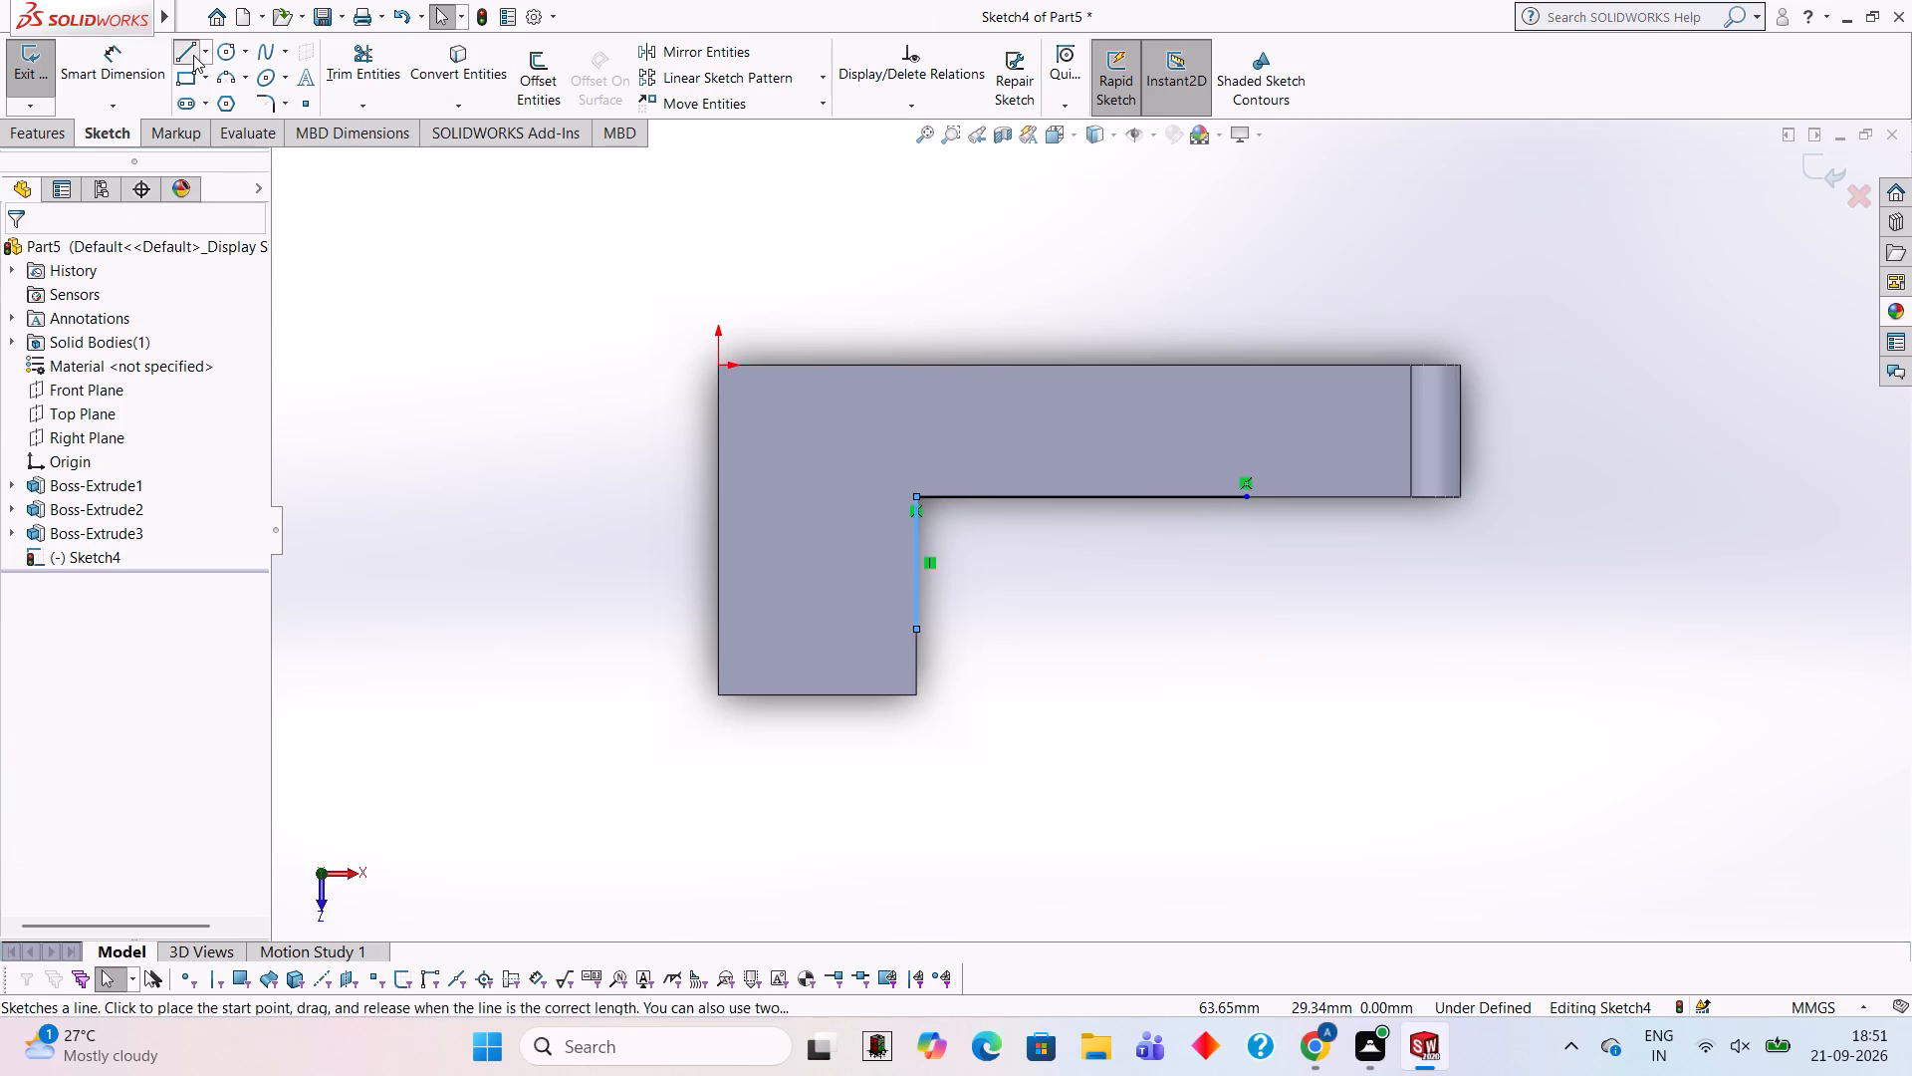
left_click(1241, 497)
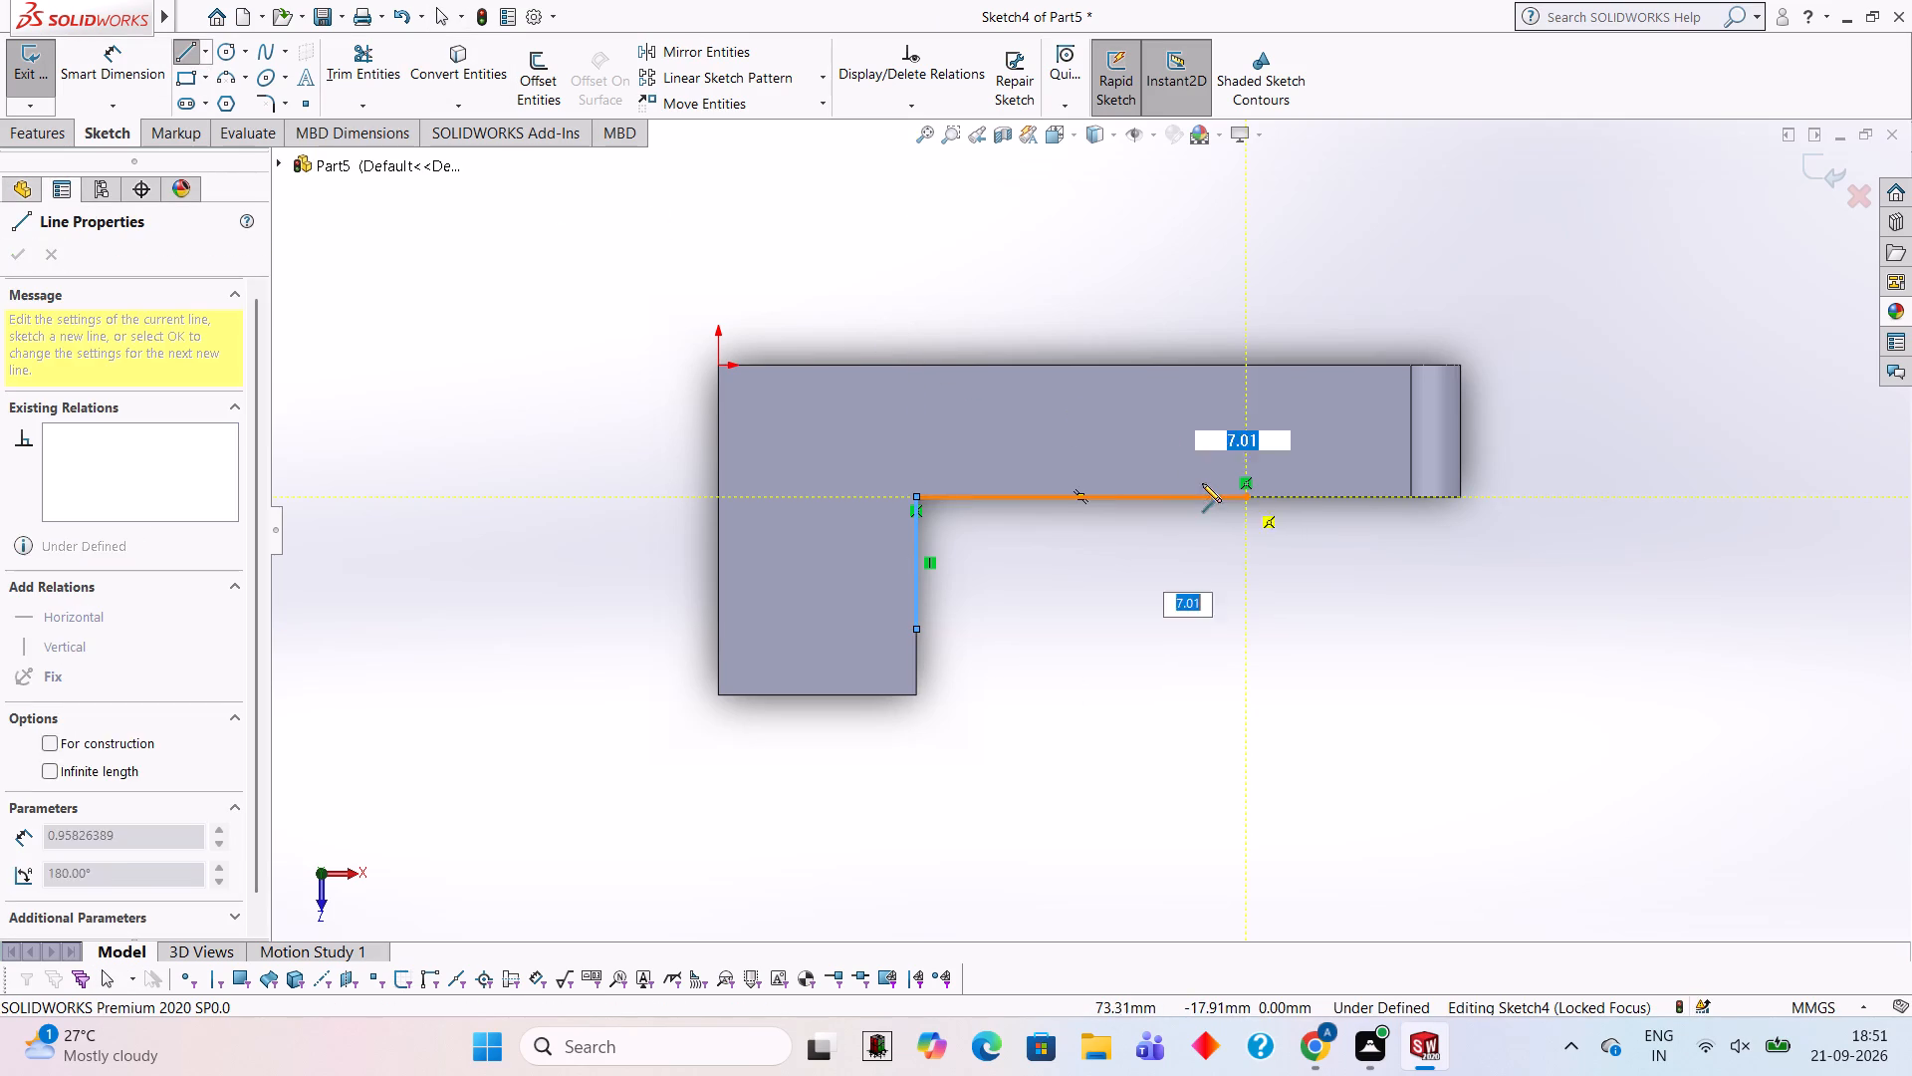
type("7.5")
key("Return")
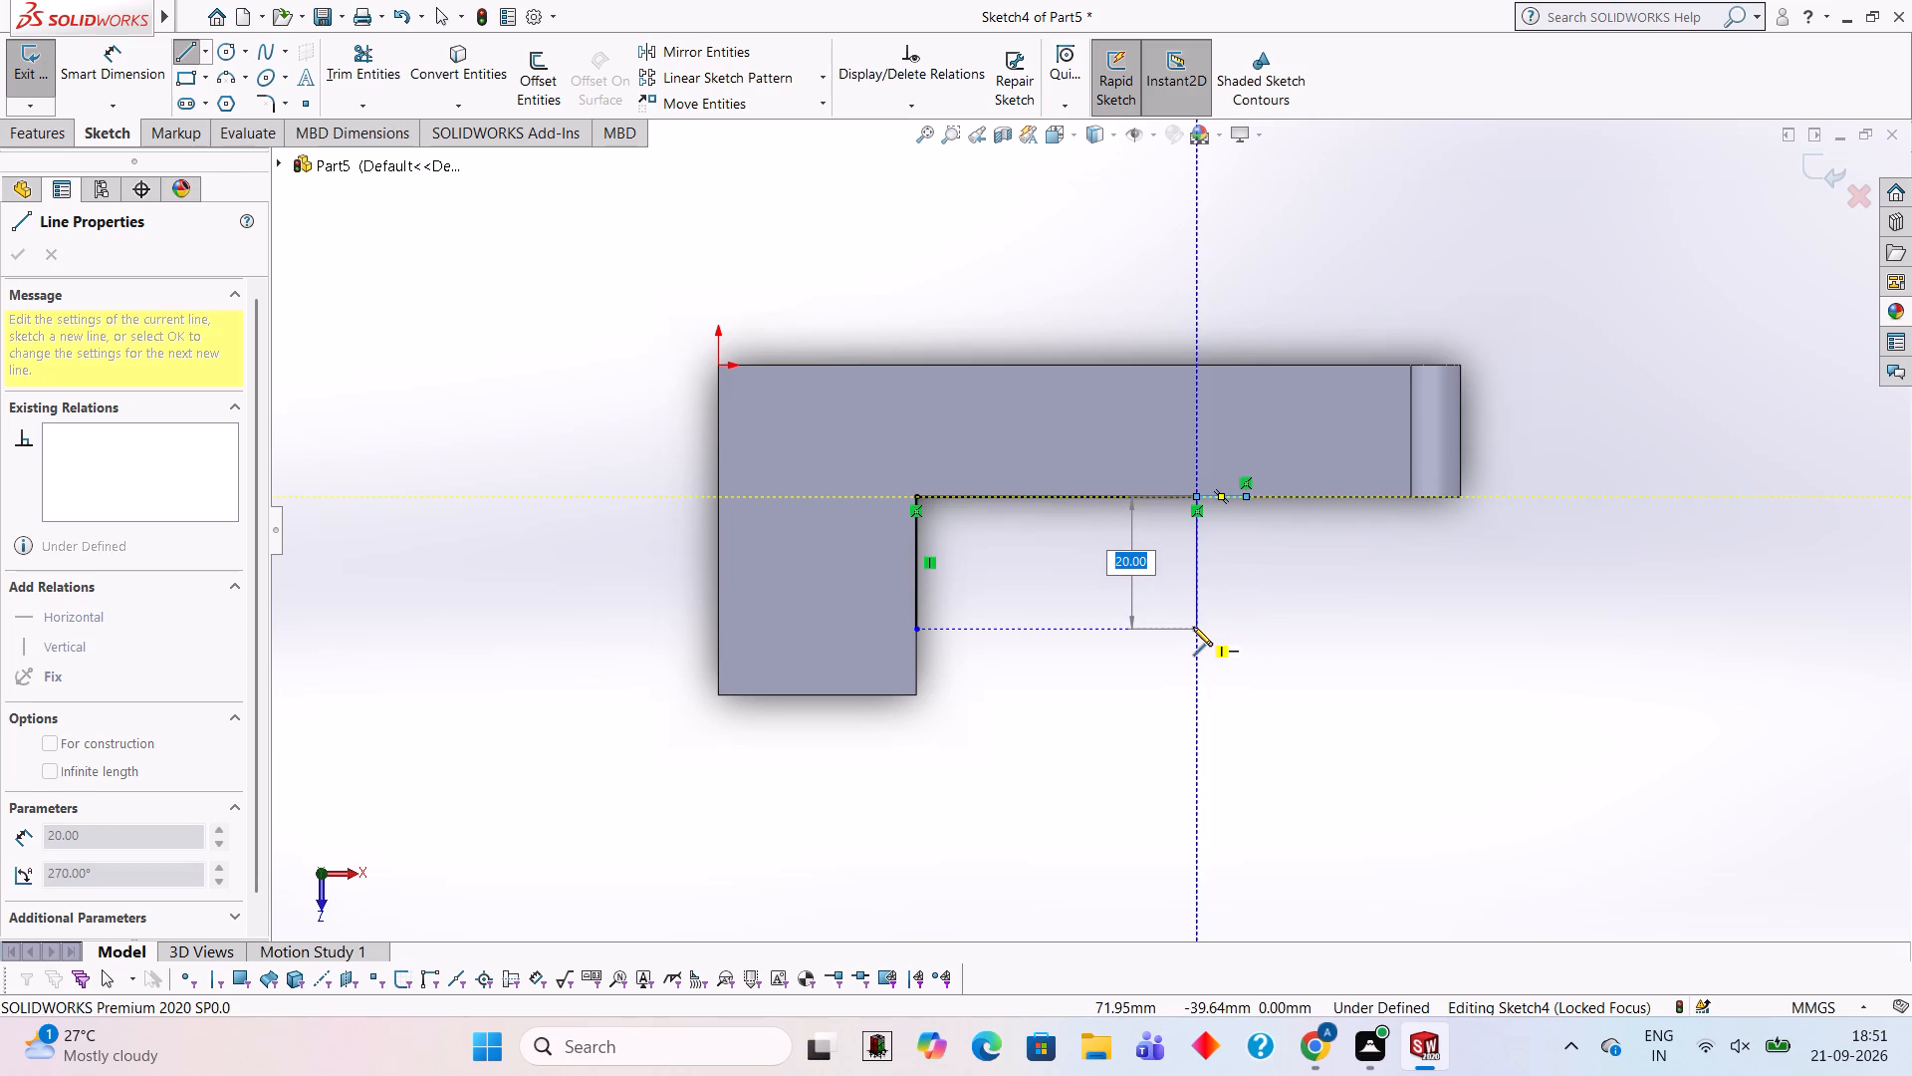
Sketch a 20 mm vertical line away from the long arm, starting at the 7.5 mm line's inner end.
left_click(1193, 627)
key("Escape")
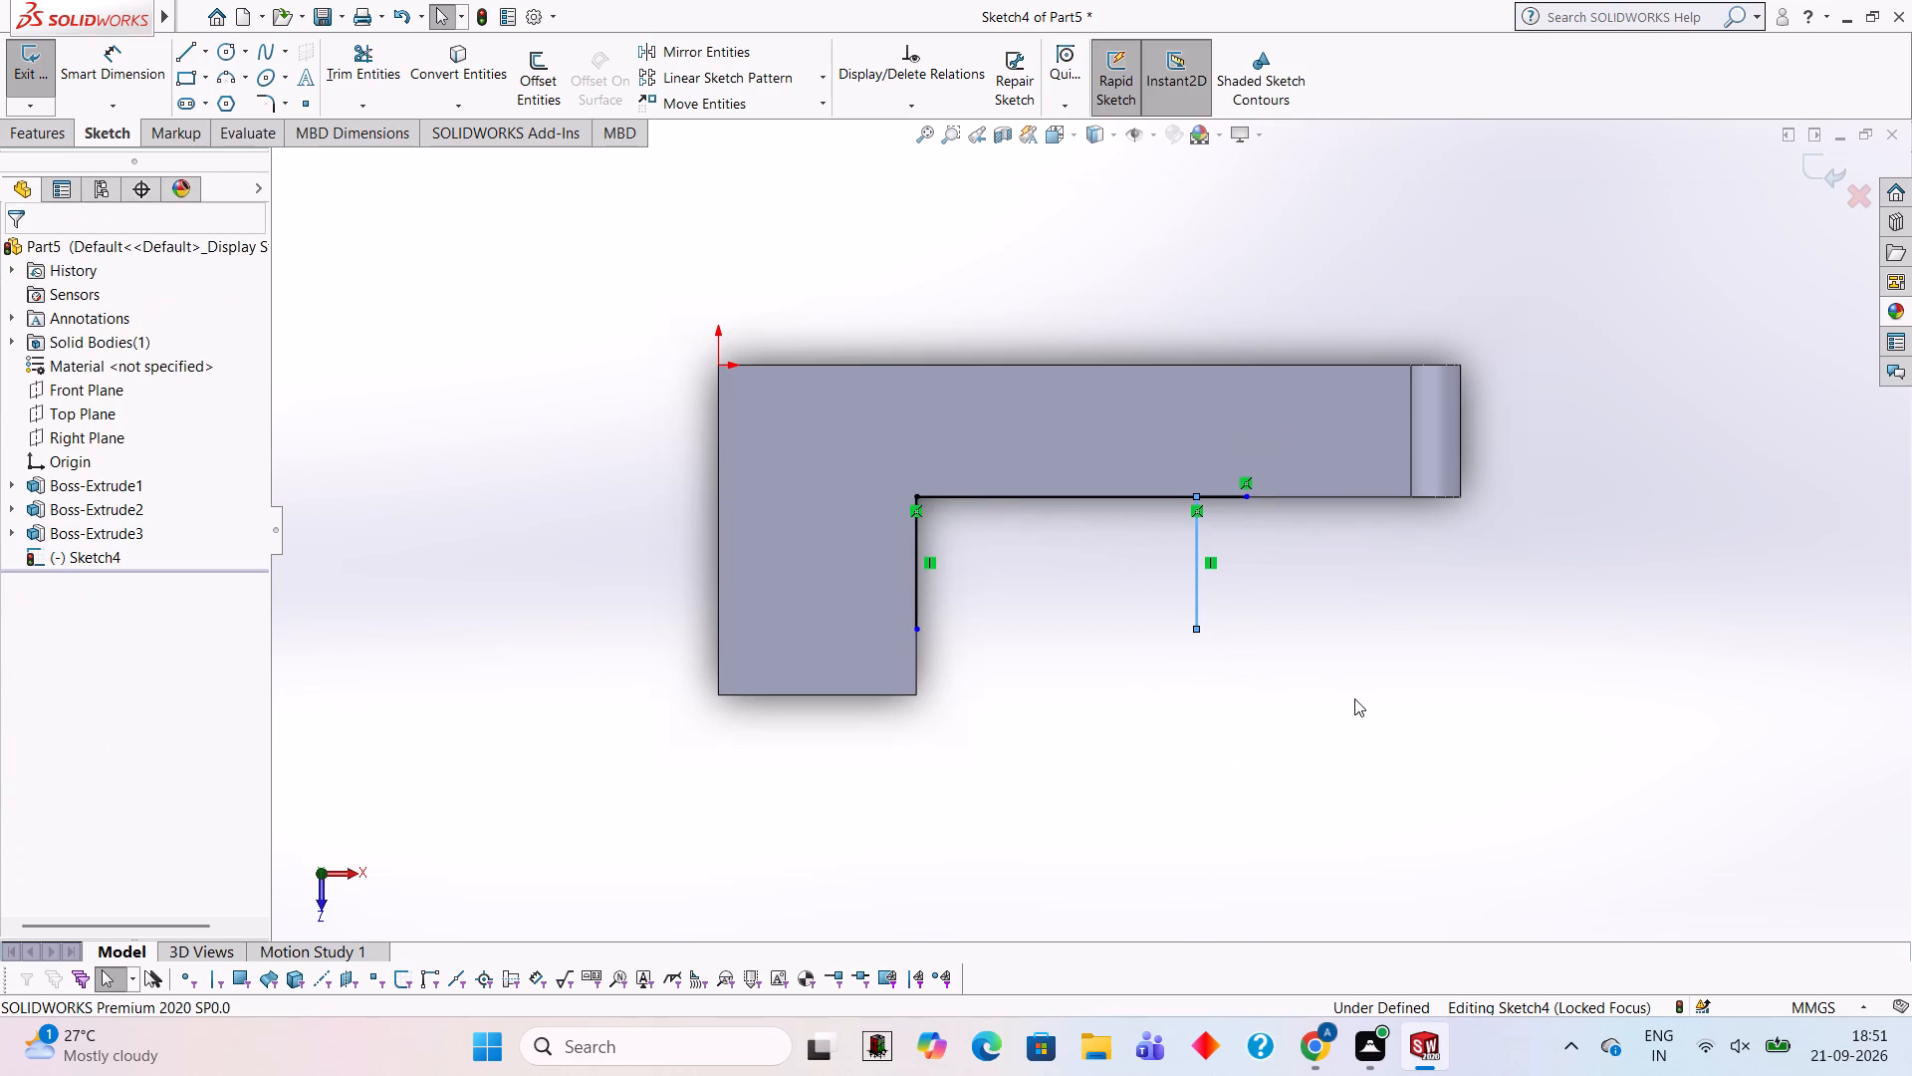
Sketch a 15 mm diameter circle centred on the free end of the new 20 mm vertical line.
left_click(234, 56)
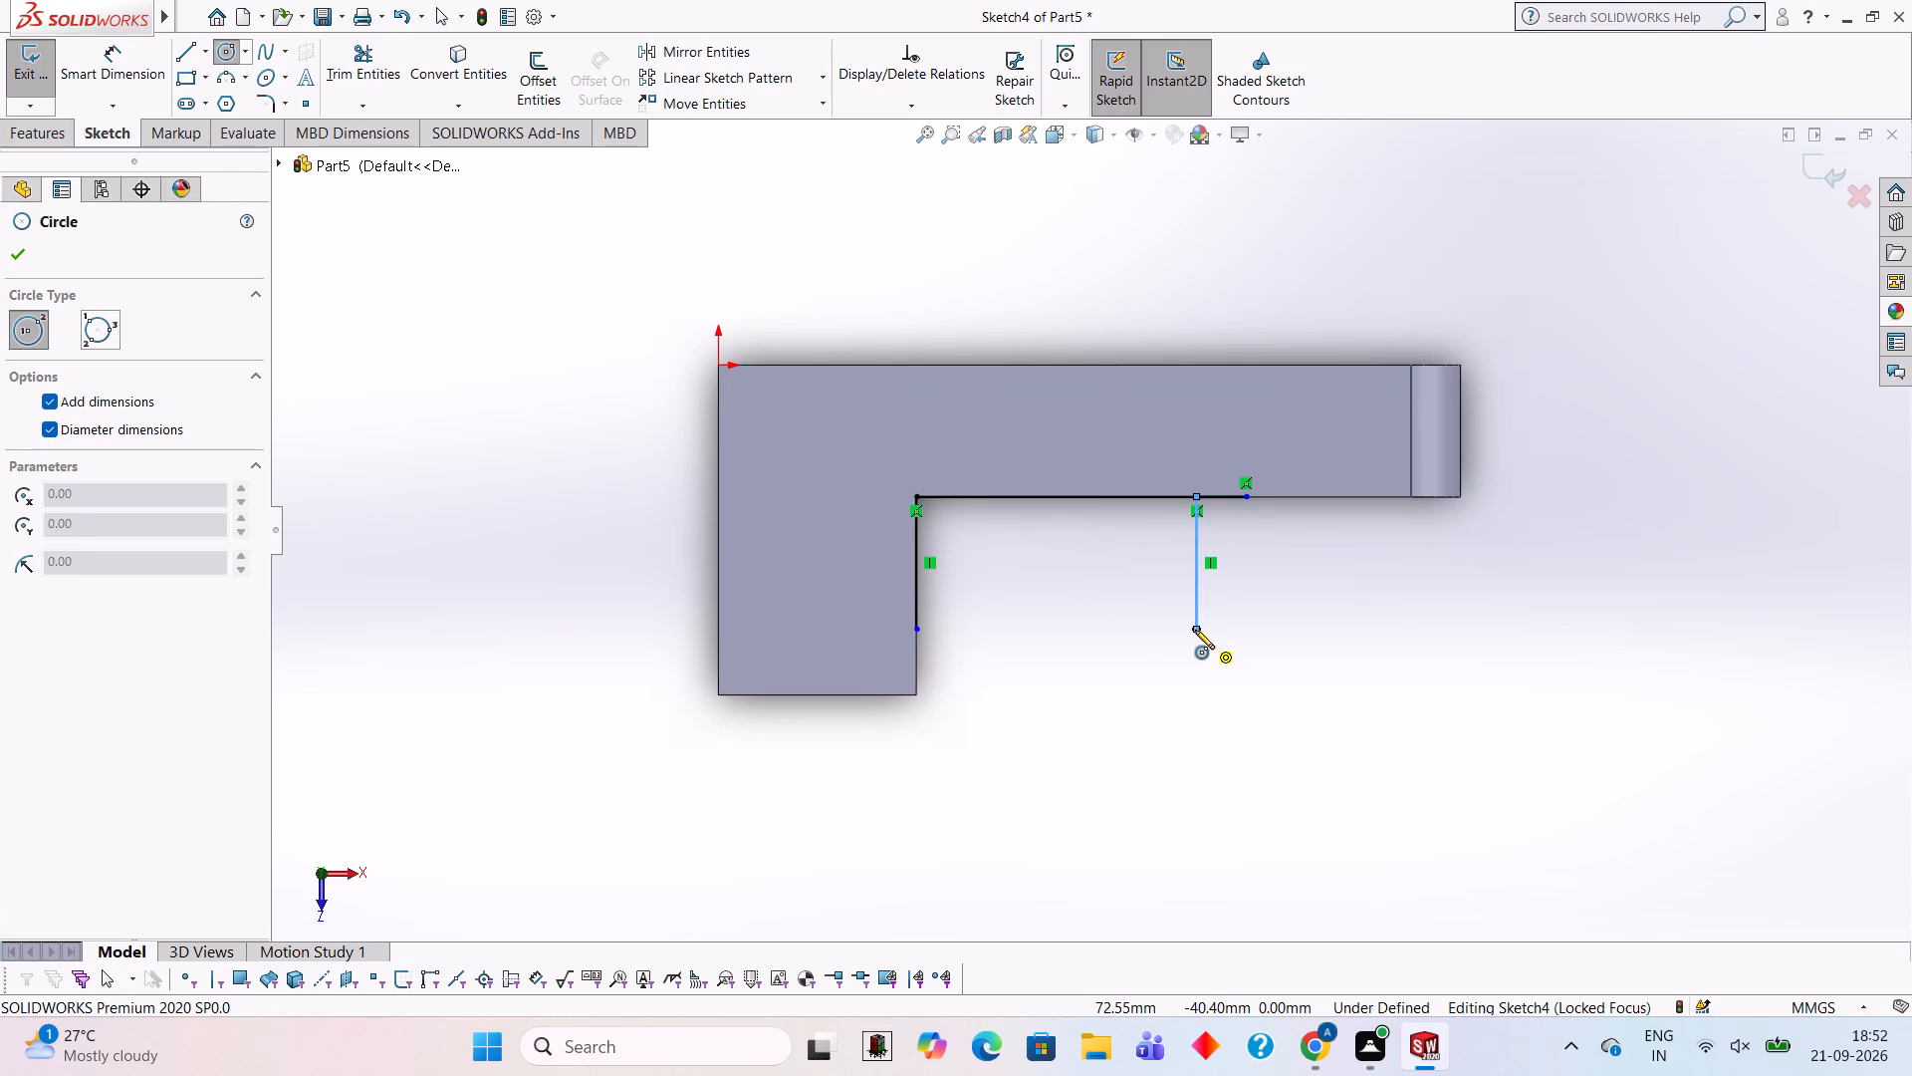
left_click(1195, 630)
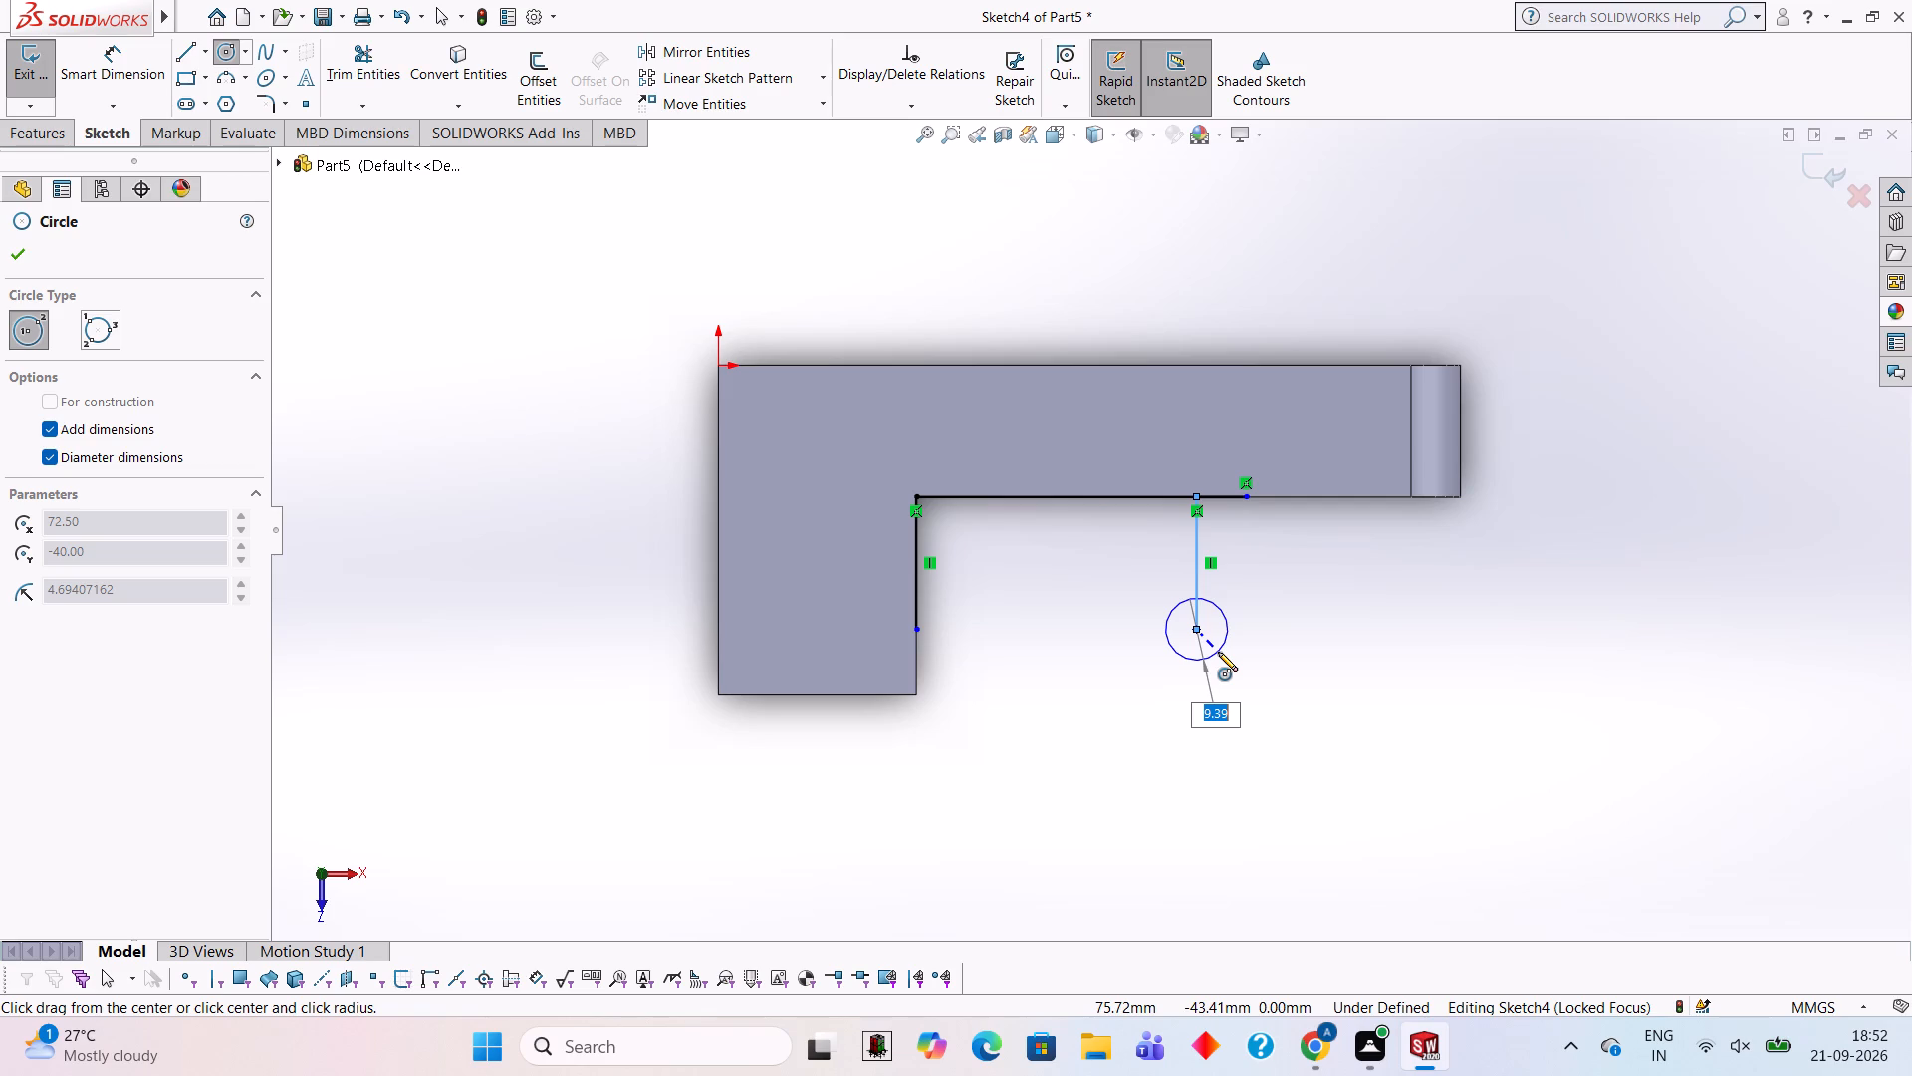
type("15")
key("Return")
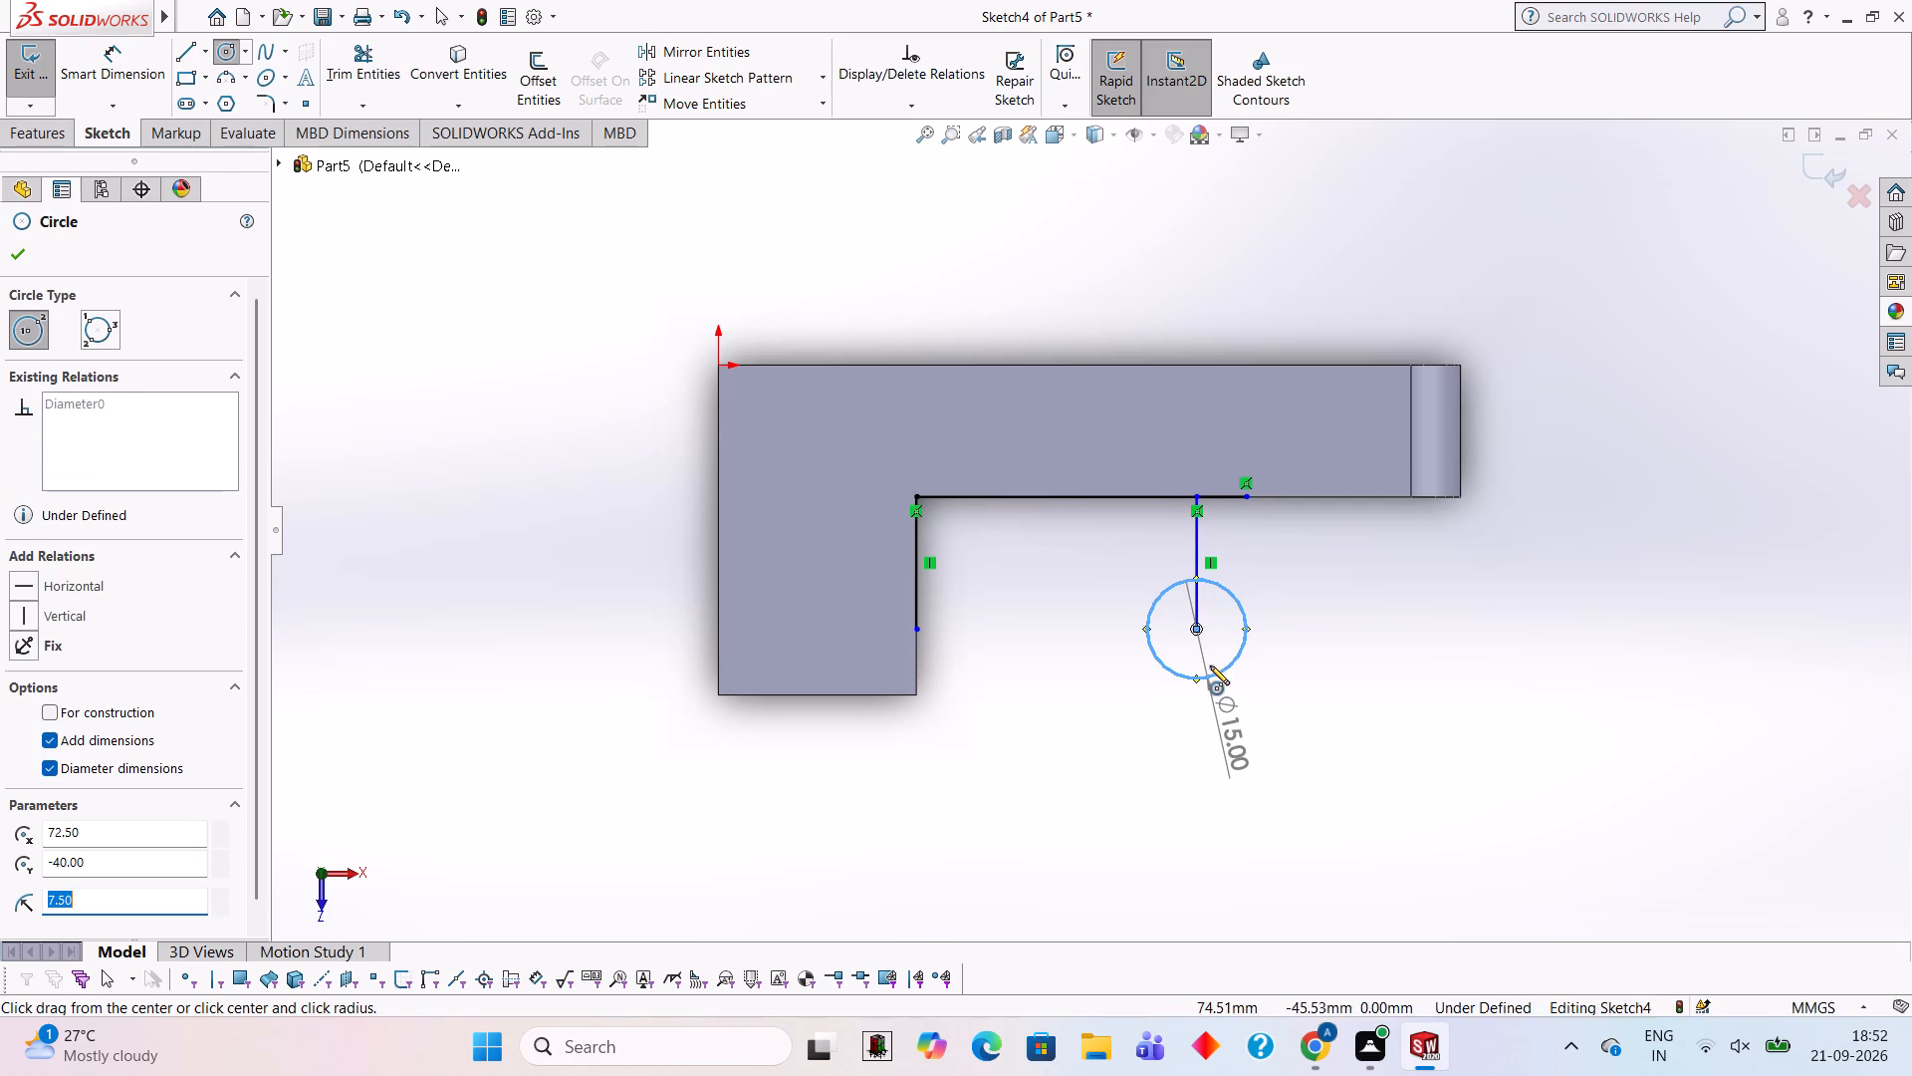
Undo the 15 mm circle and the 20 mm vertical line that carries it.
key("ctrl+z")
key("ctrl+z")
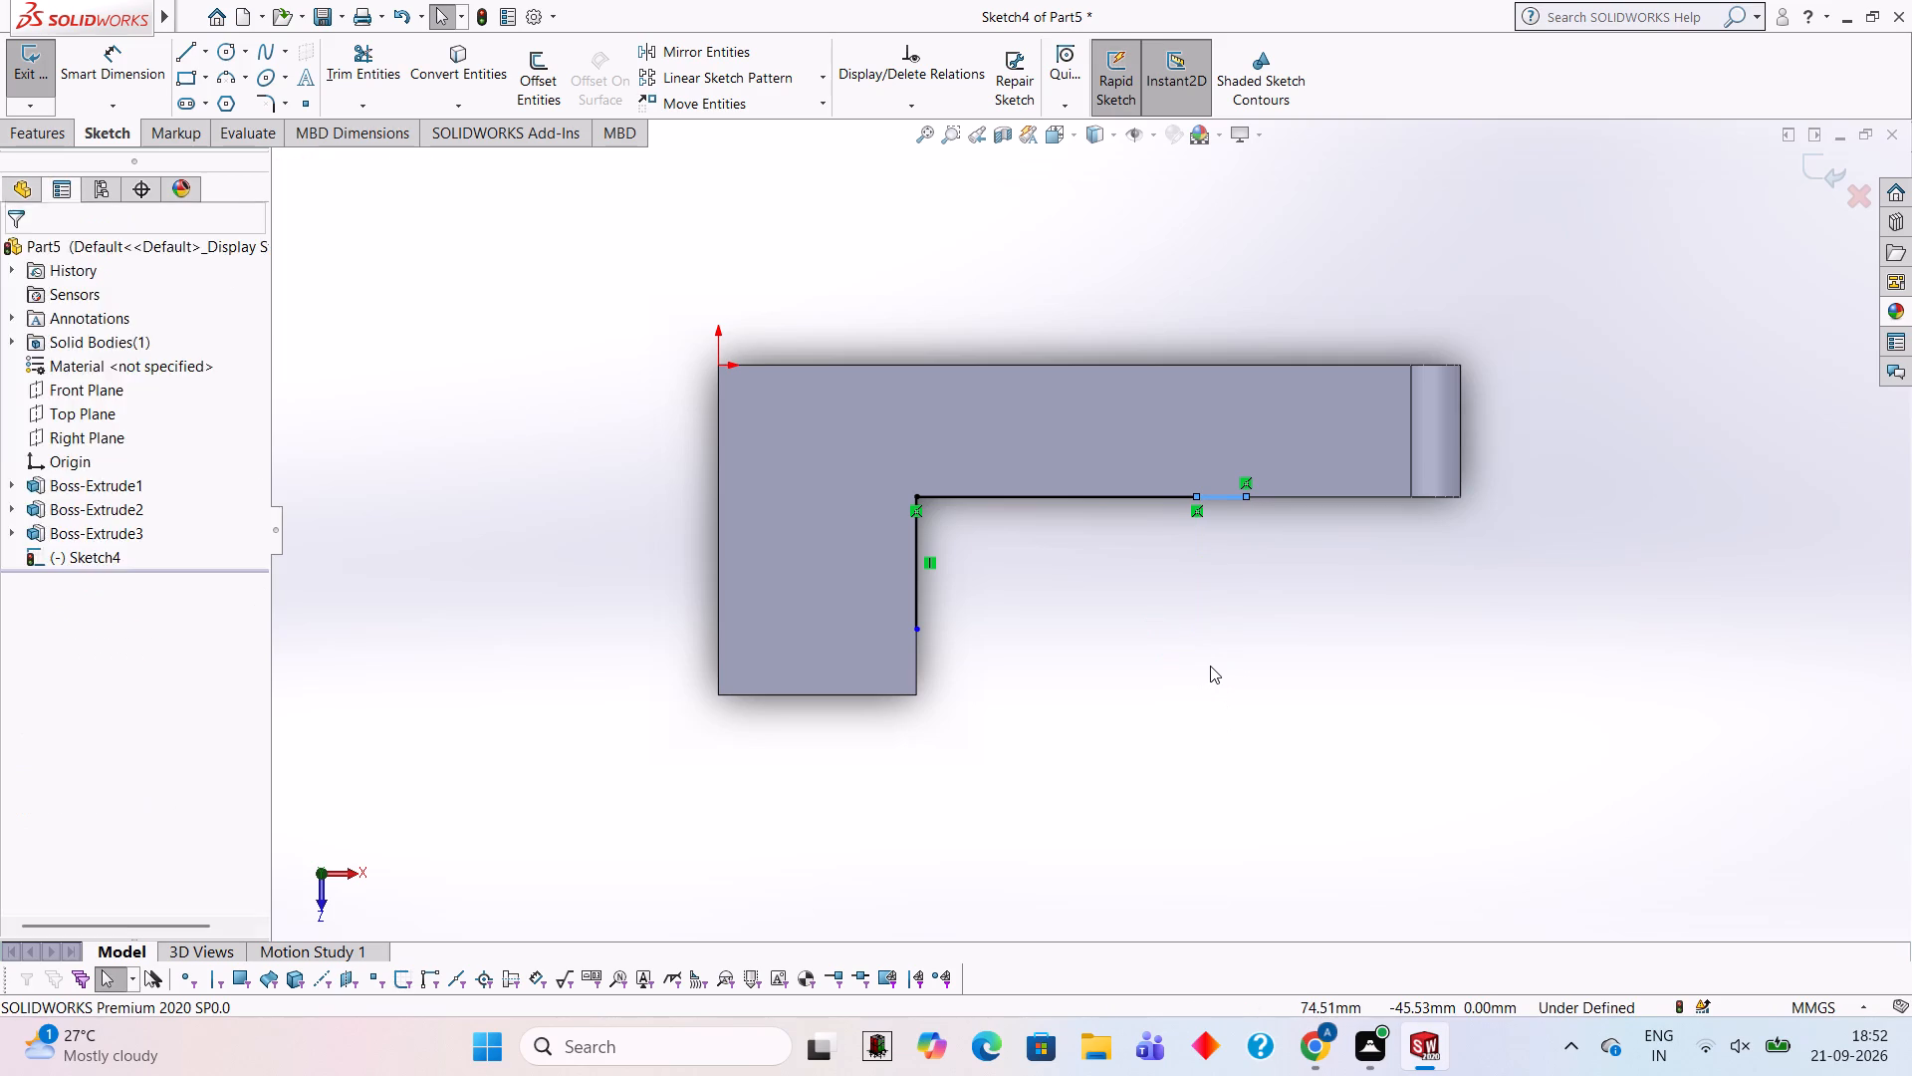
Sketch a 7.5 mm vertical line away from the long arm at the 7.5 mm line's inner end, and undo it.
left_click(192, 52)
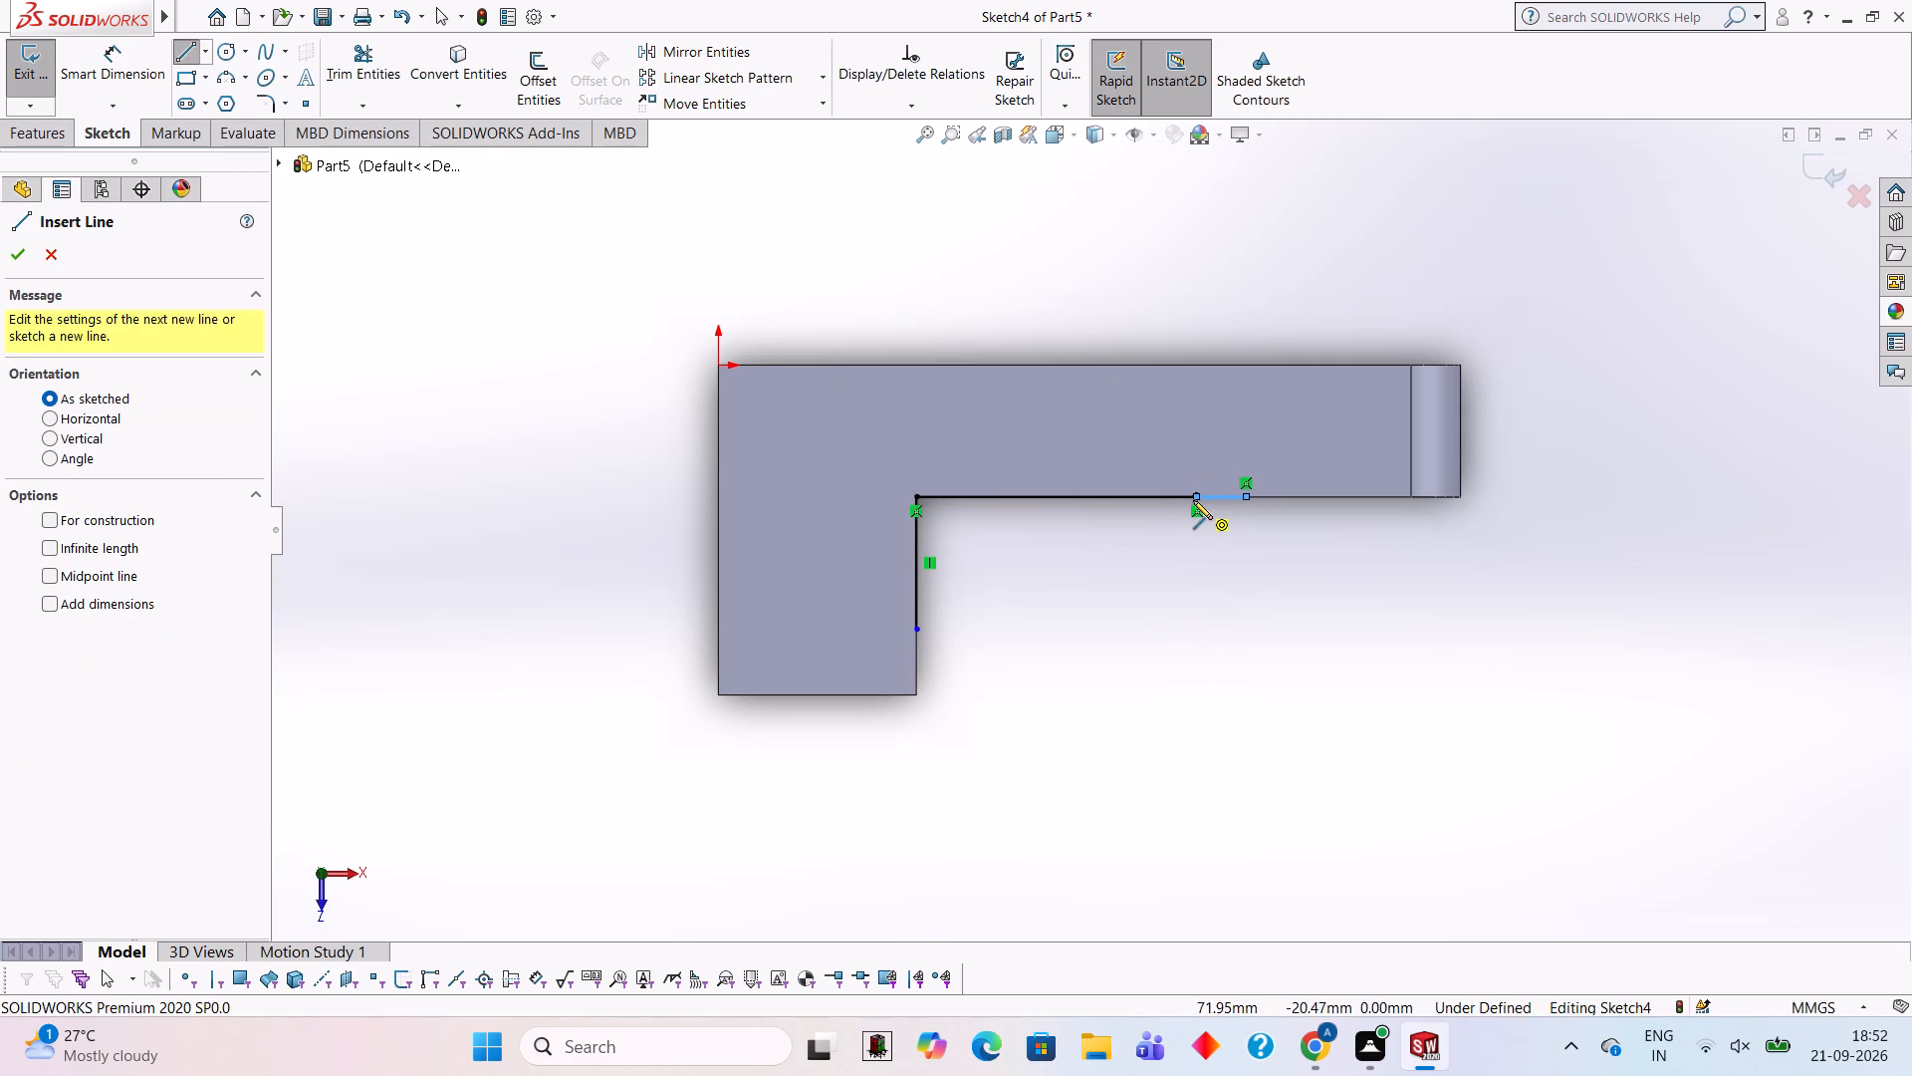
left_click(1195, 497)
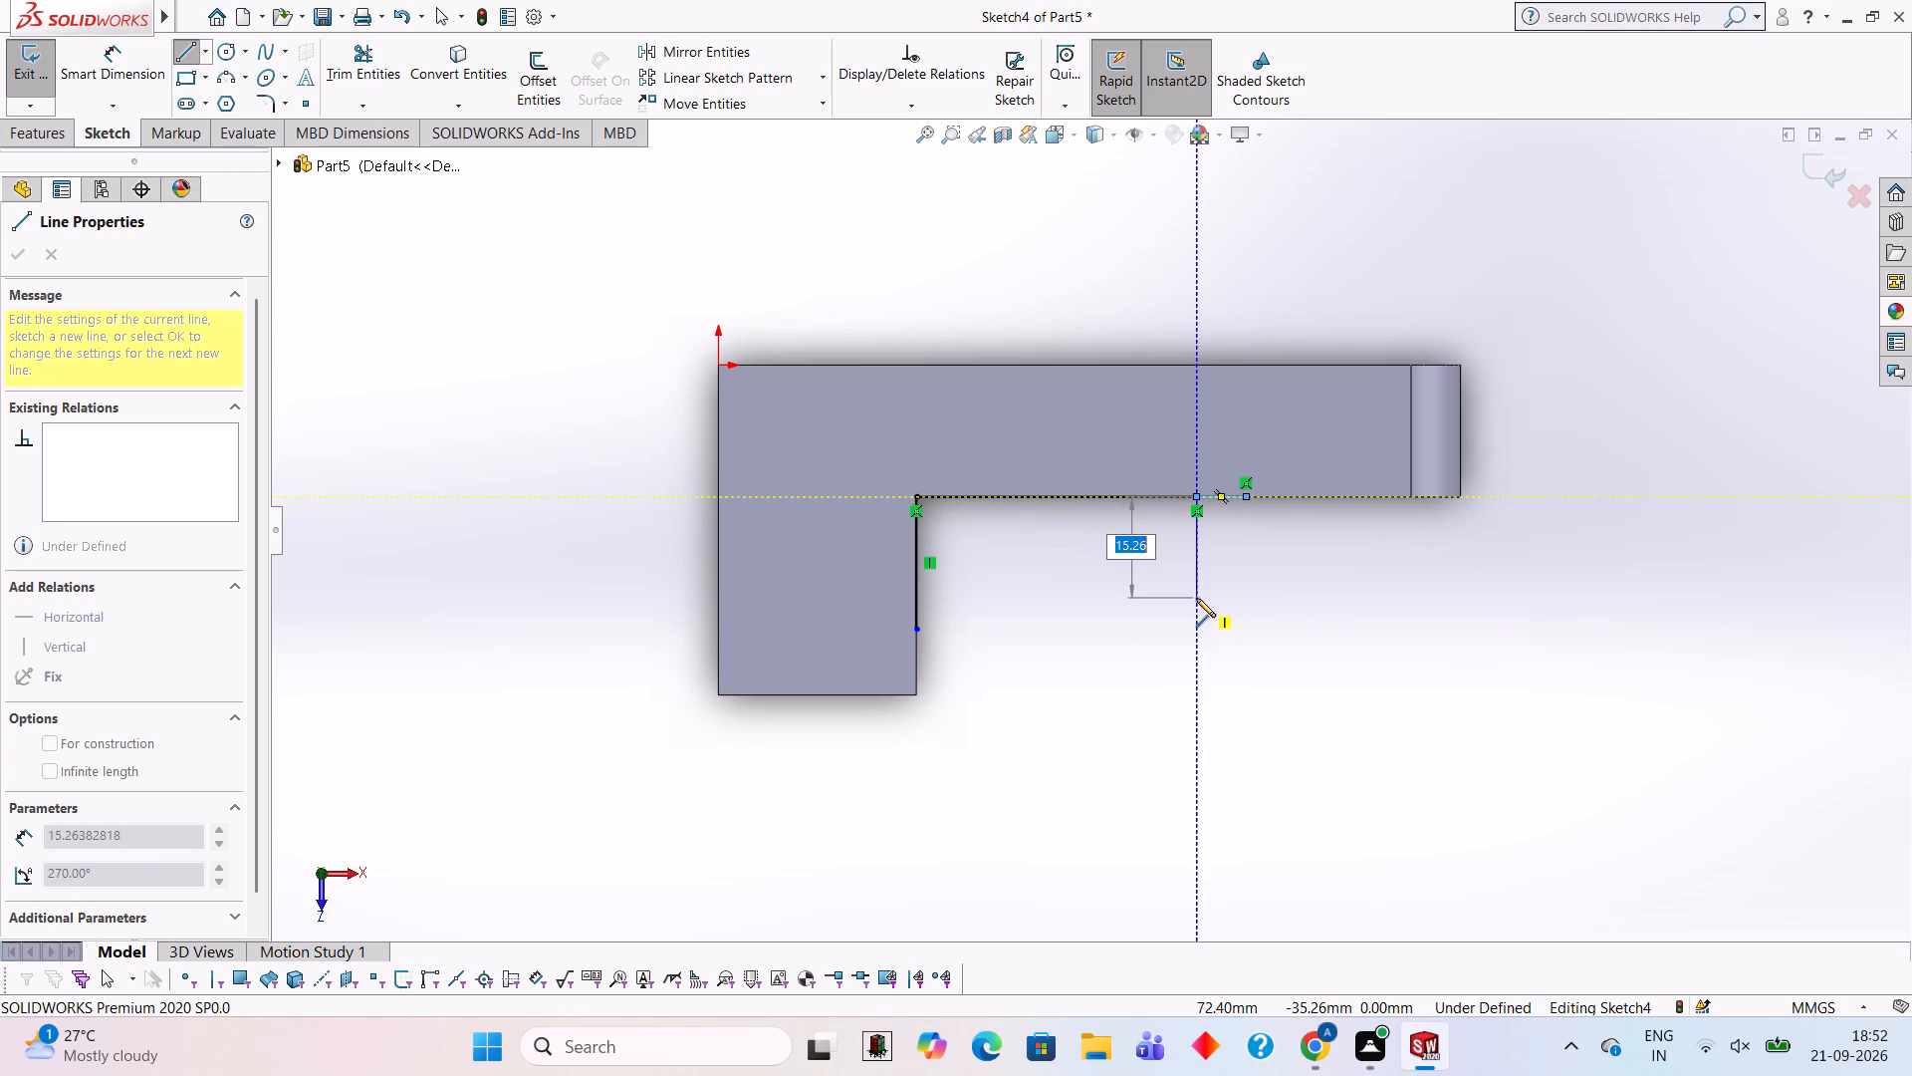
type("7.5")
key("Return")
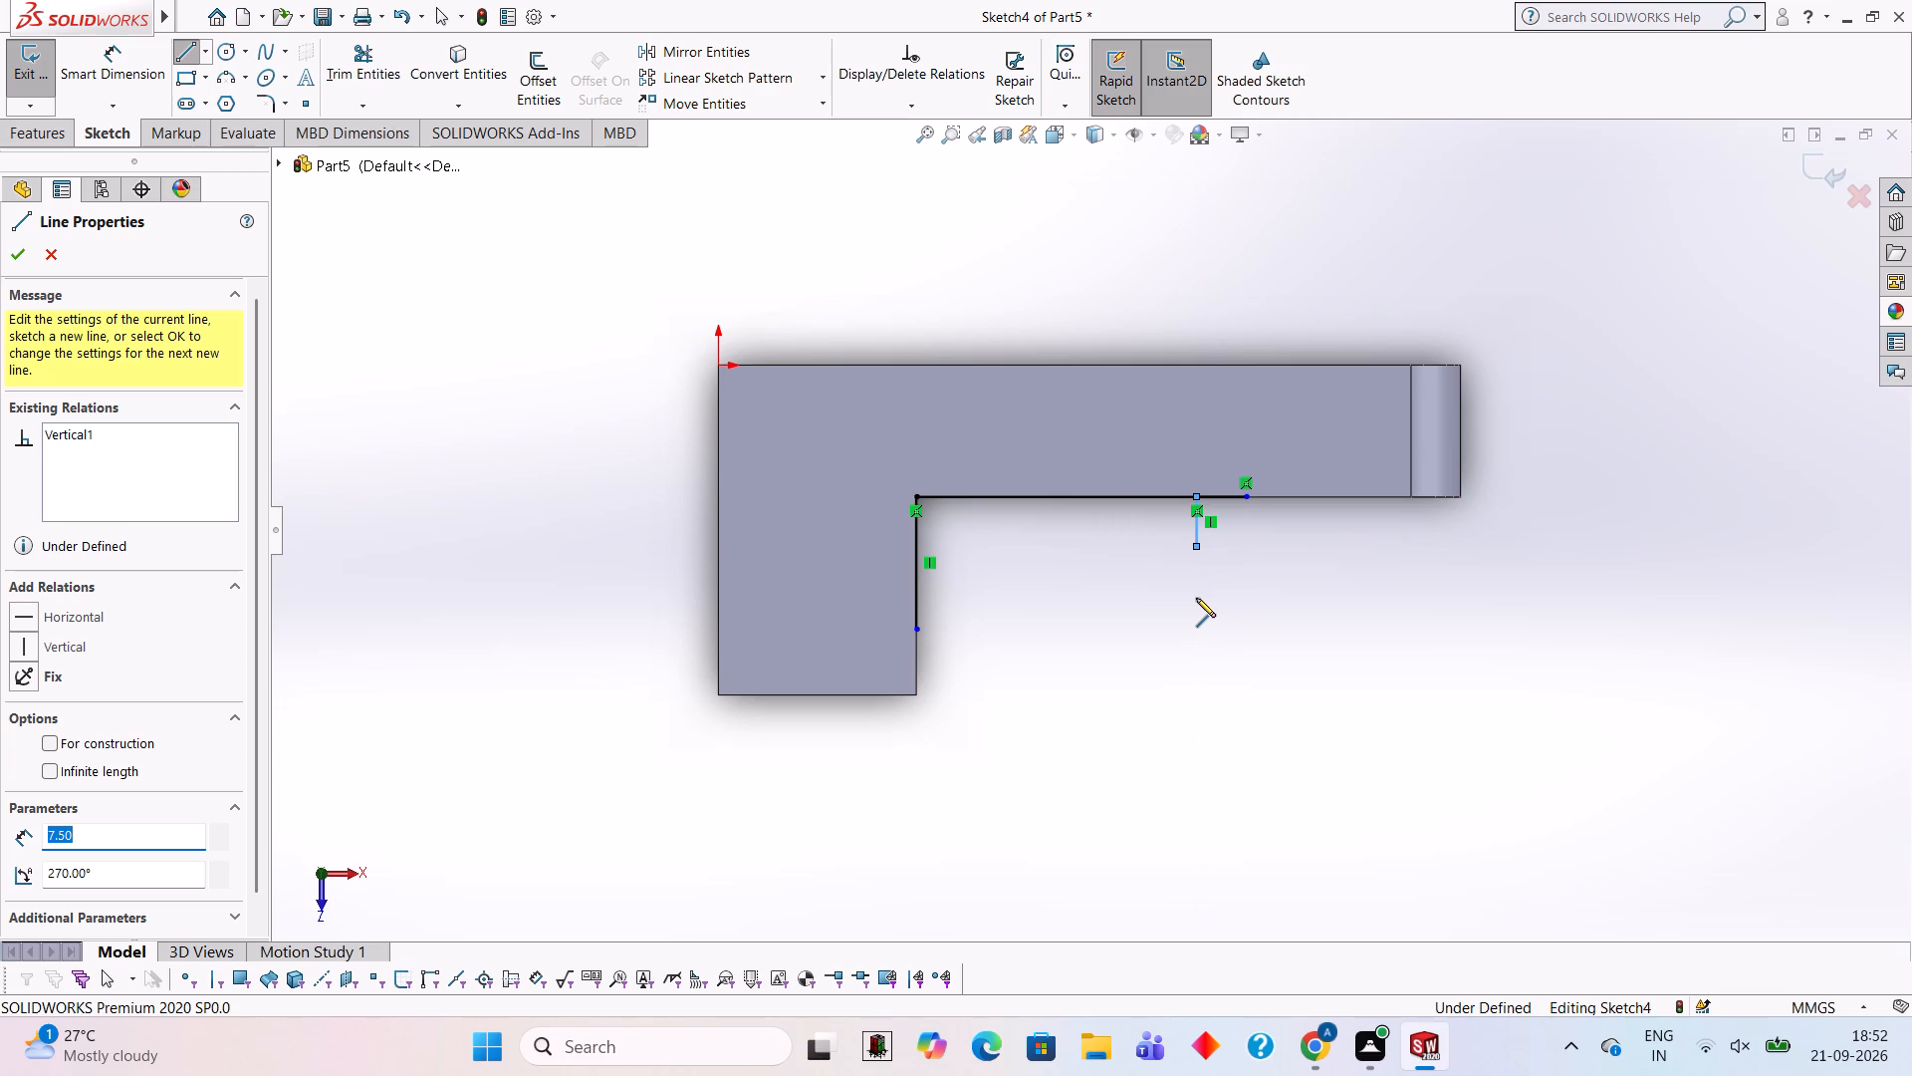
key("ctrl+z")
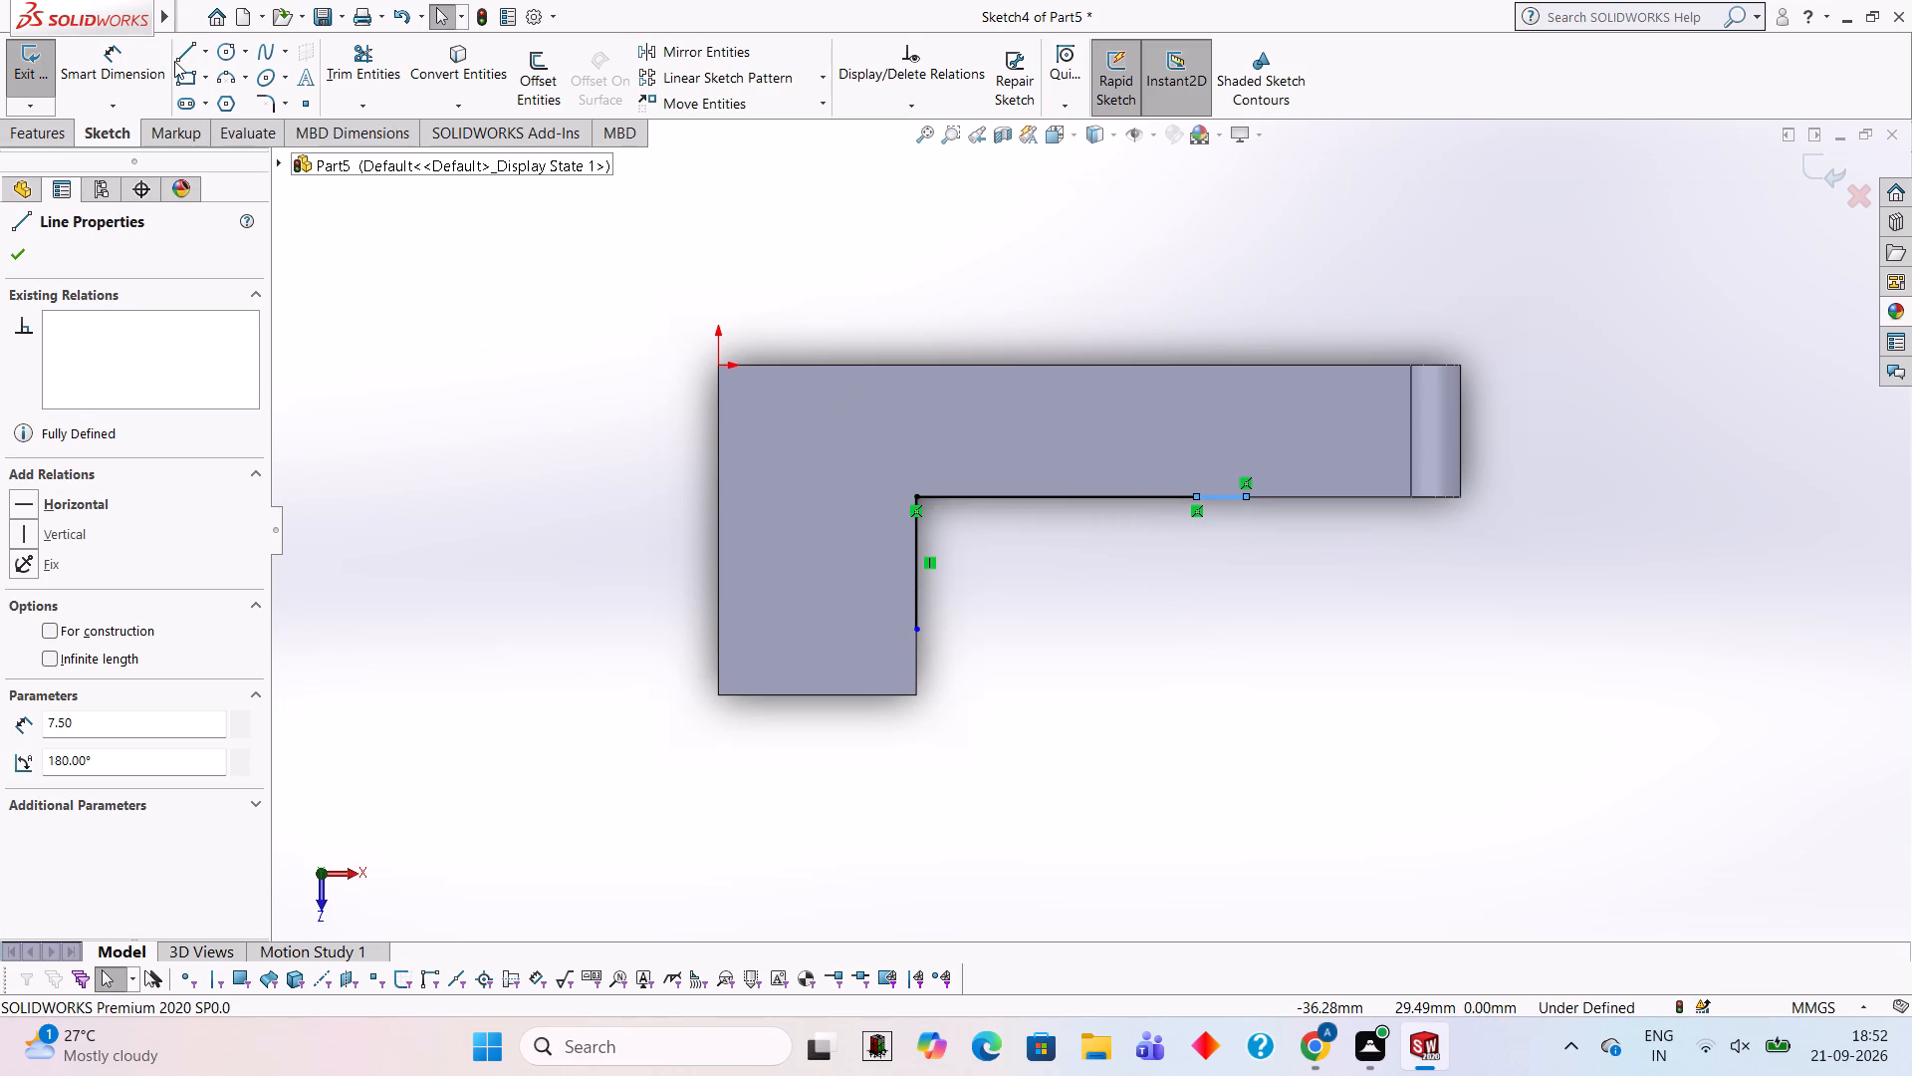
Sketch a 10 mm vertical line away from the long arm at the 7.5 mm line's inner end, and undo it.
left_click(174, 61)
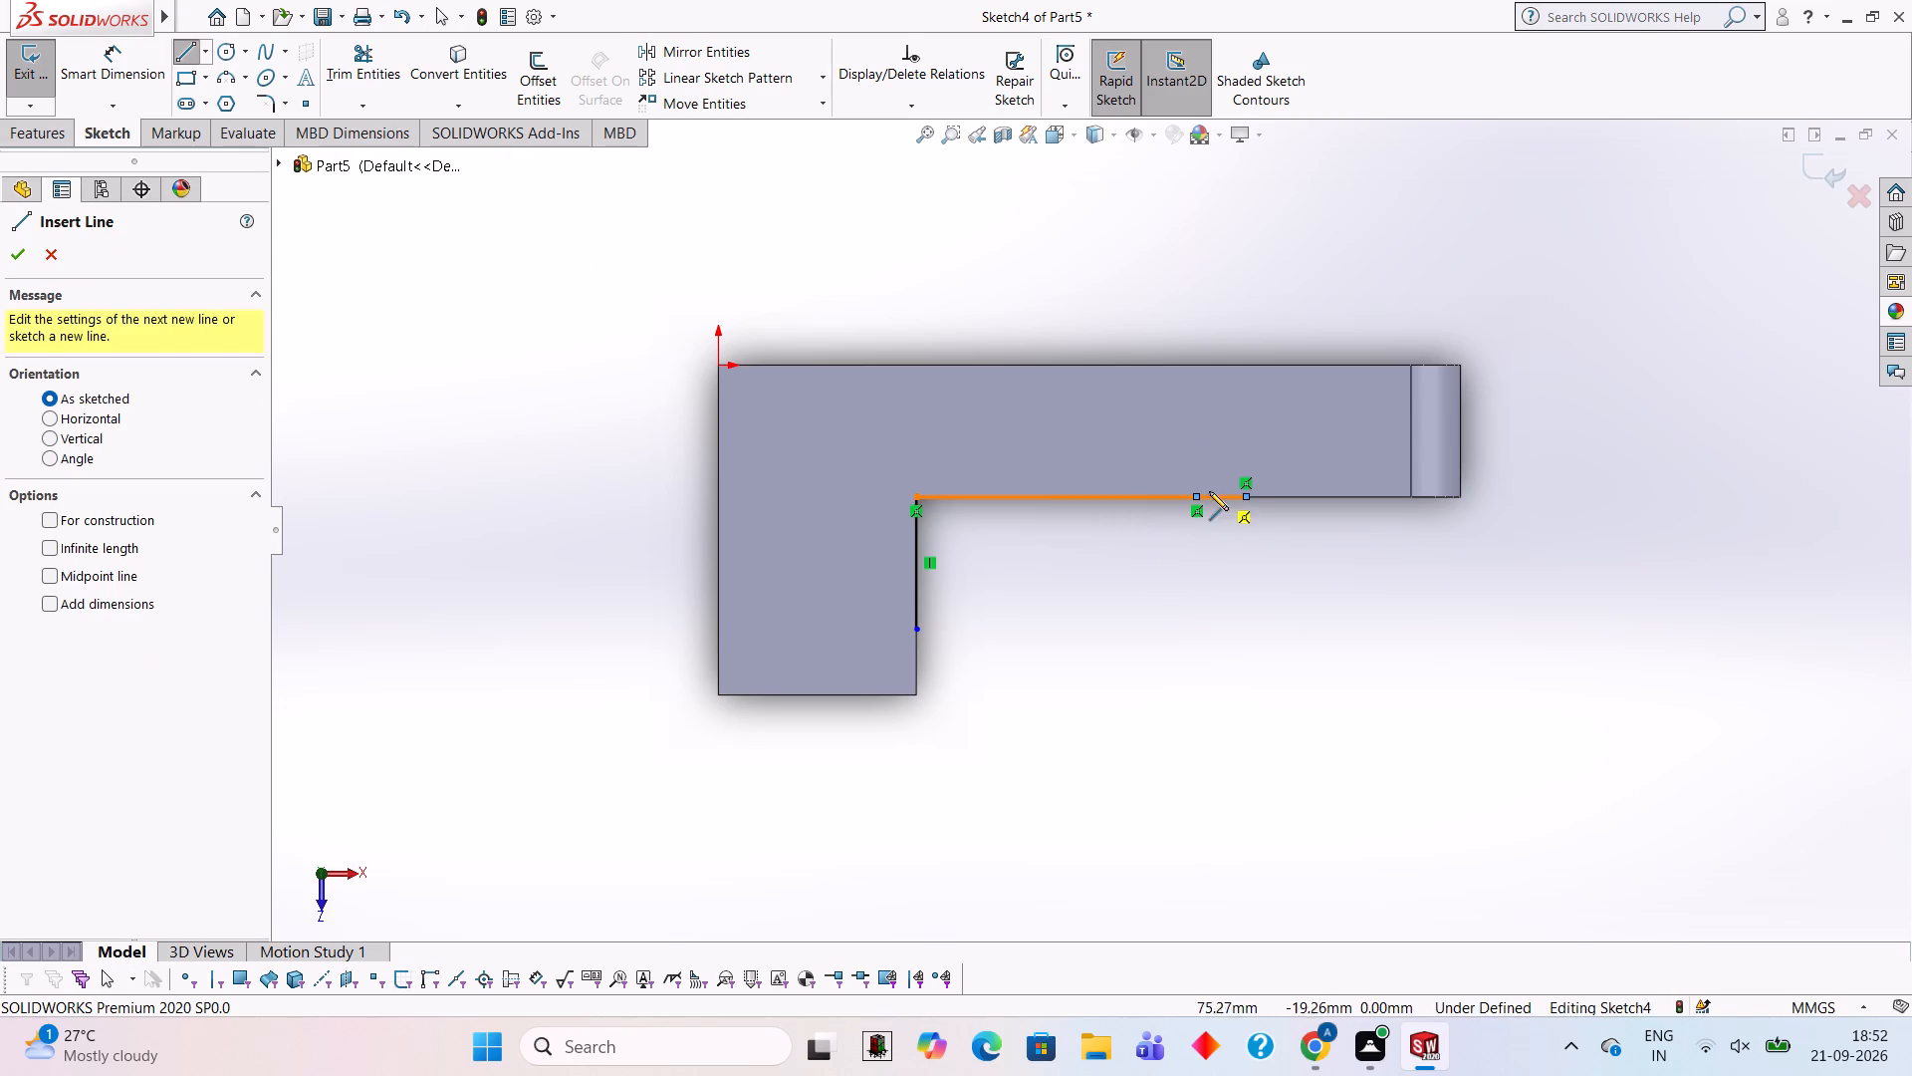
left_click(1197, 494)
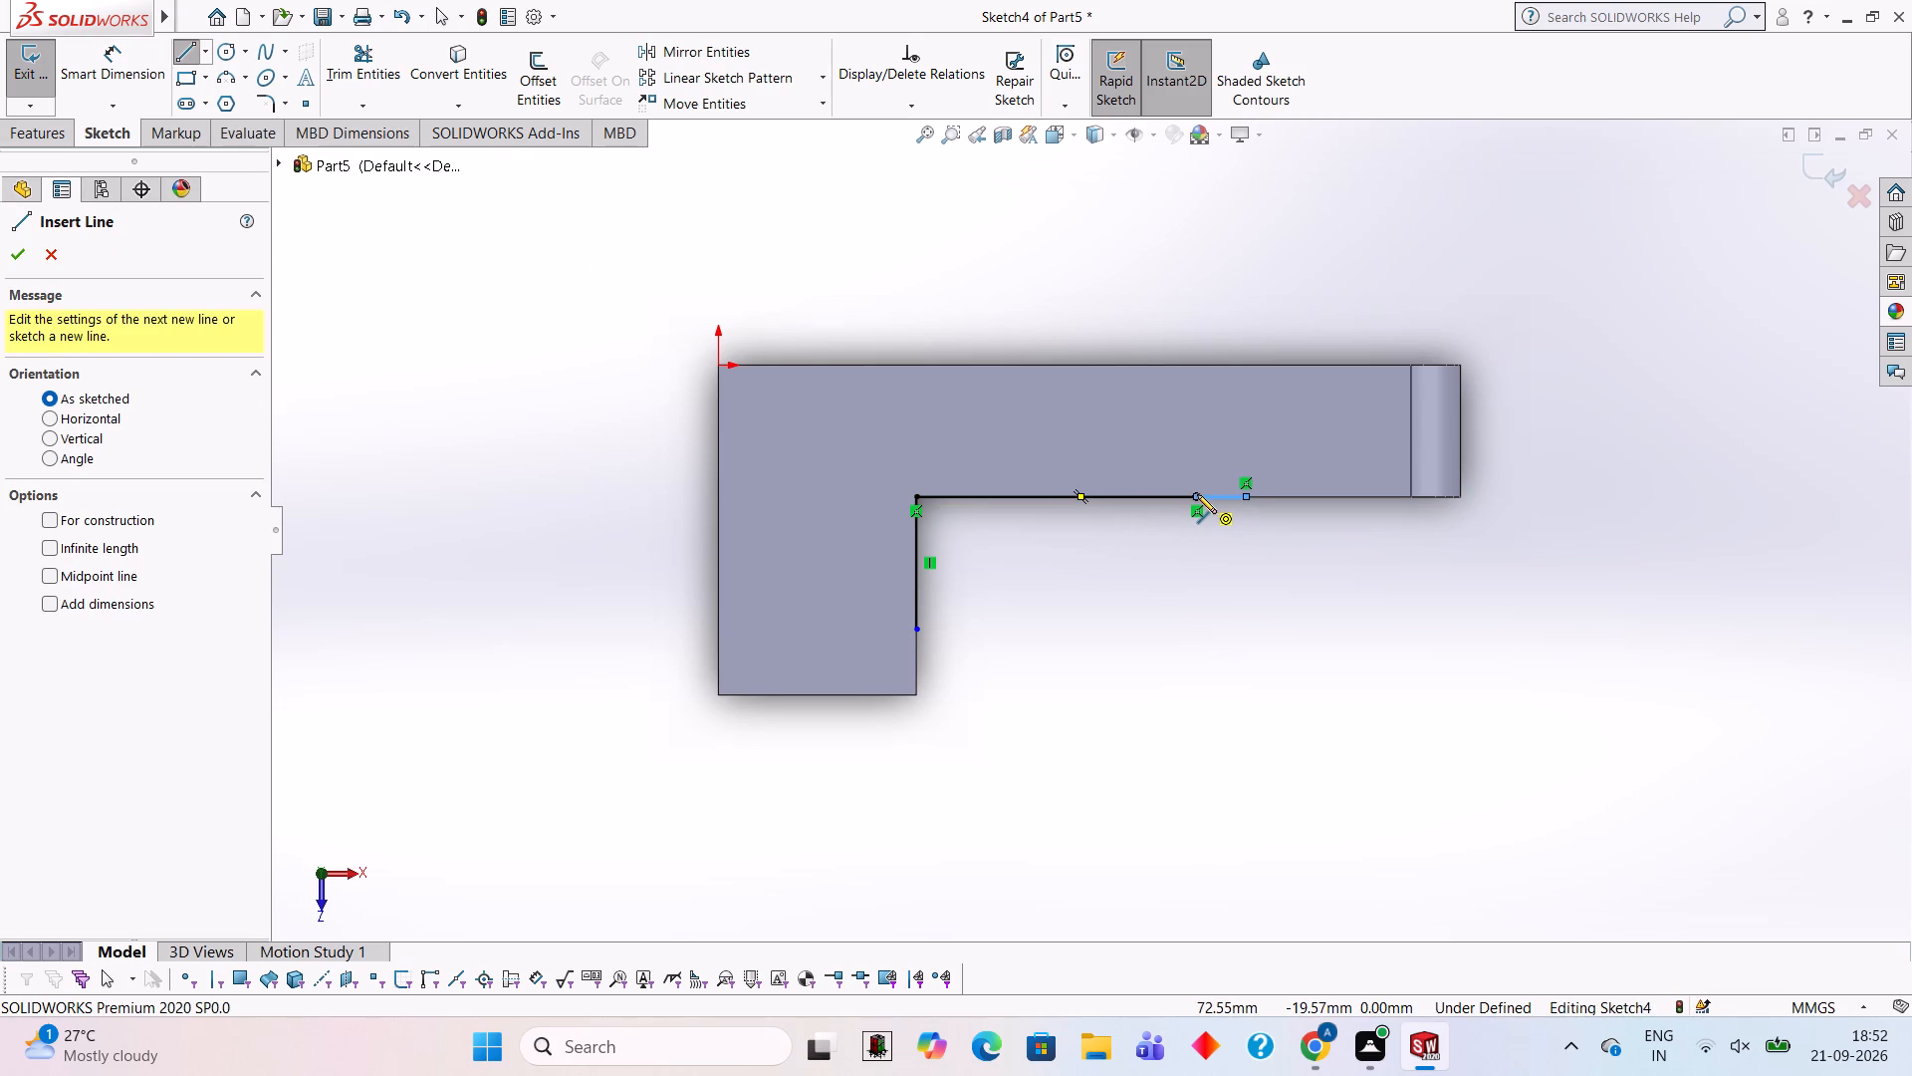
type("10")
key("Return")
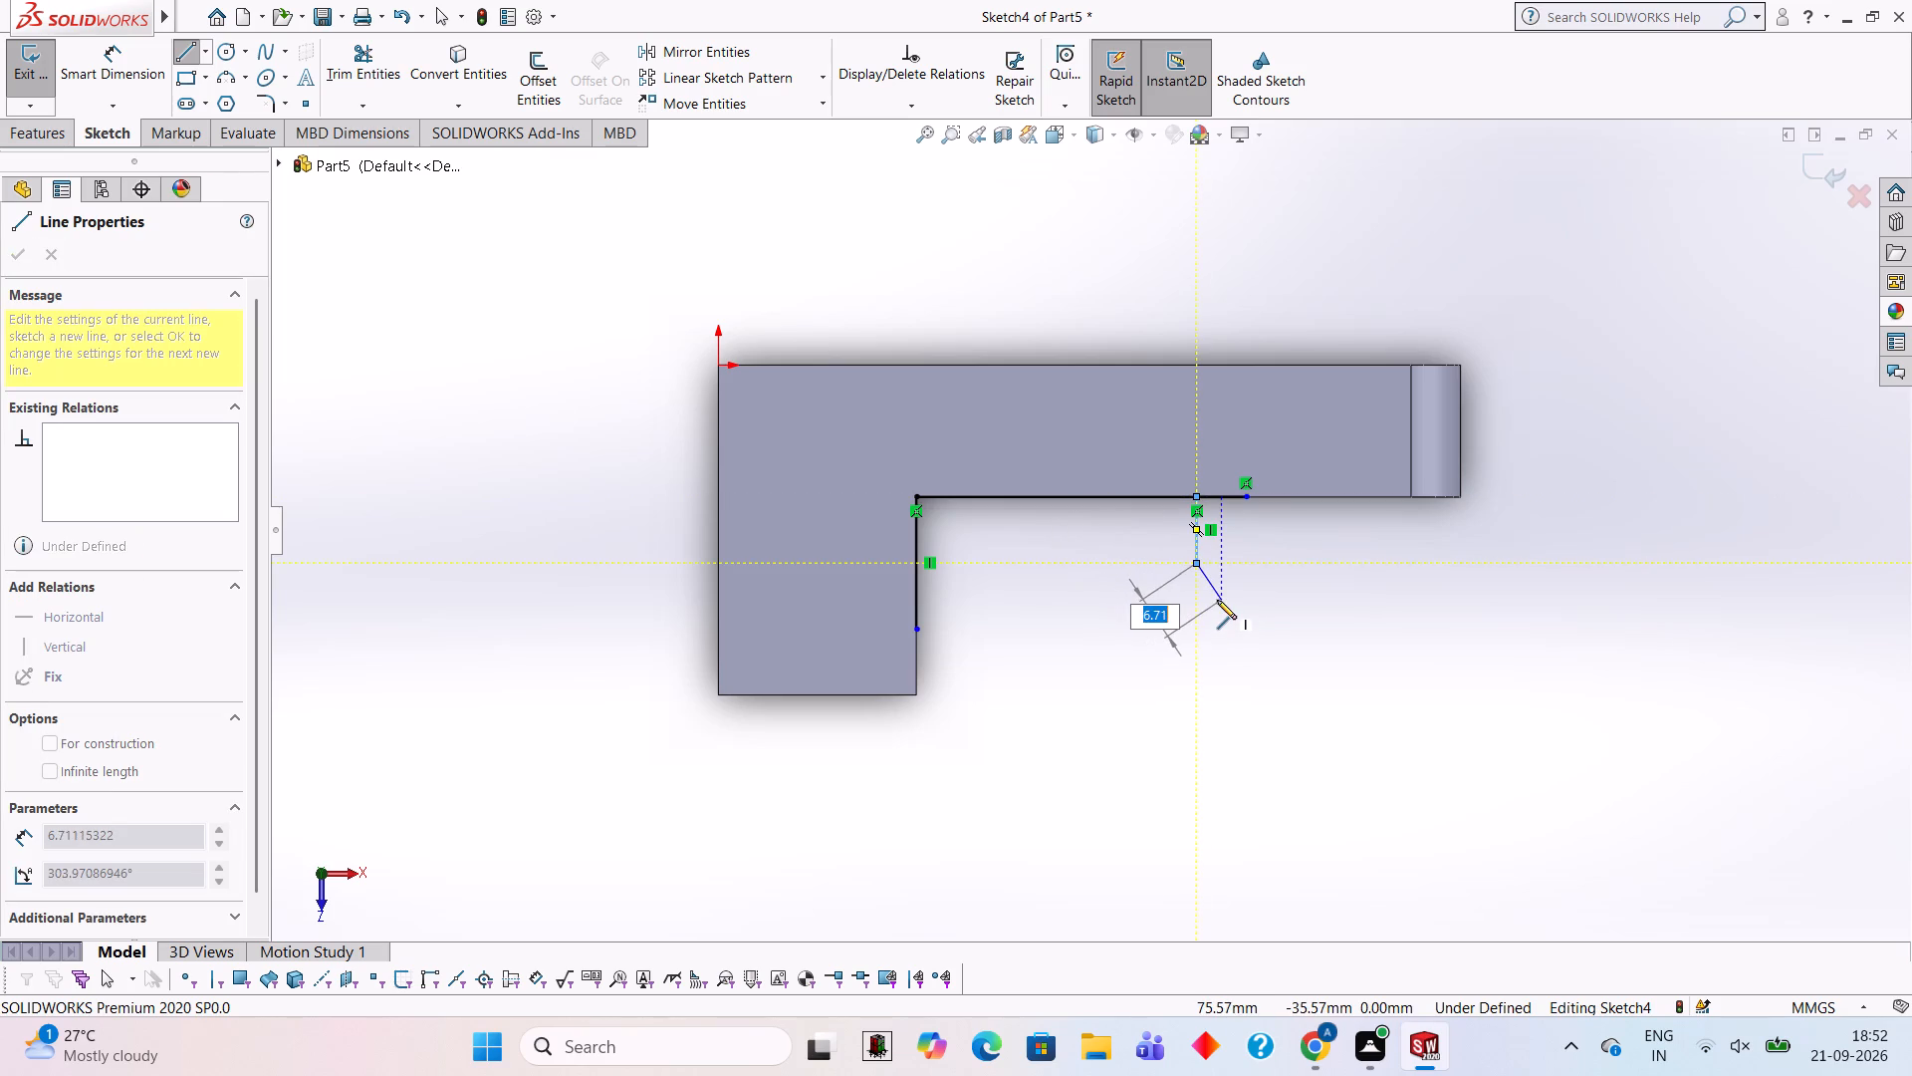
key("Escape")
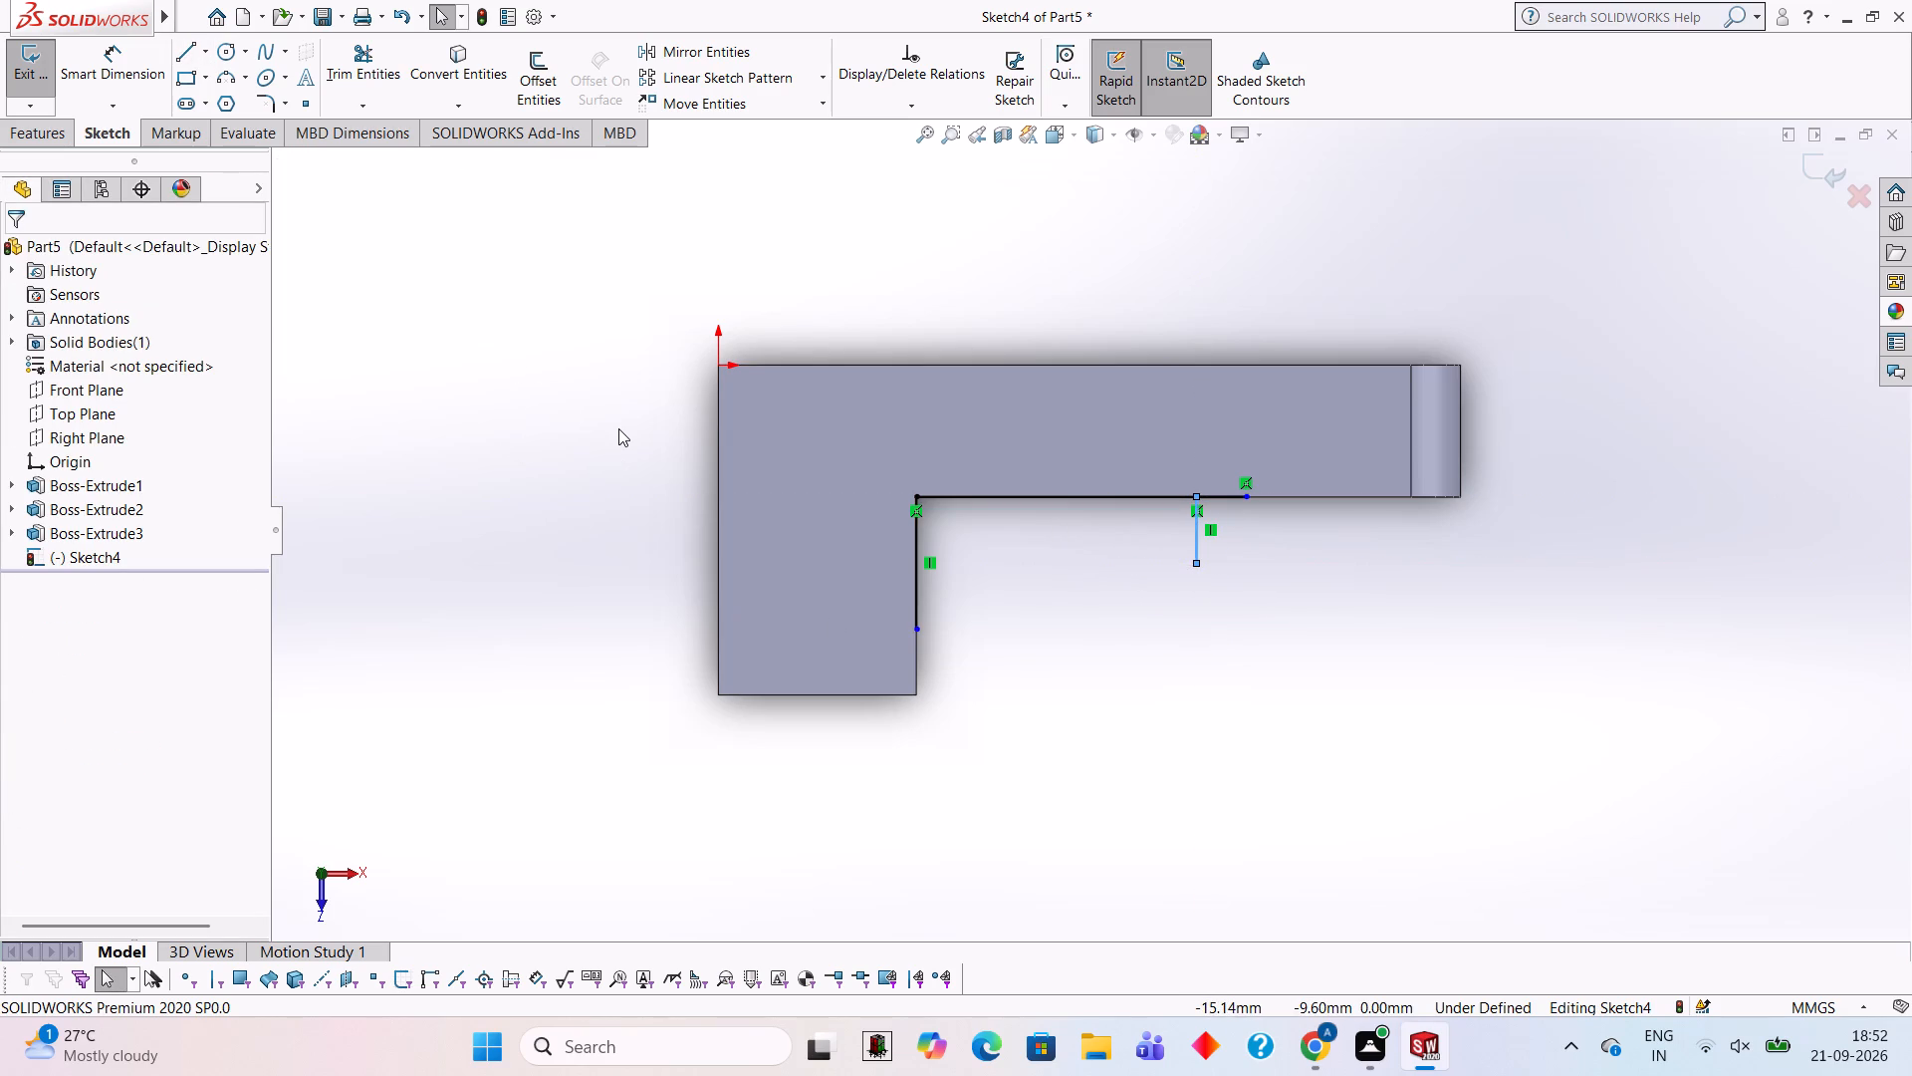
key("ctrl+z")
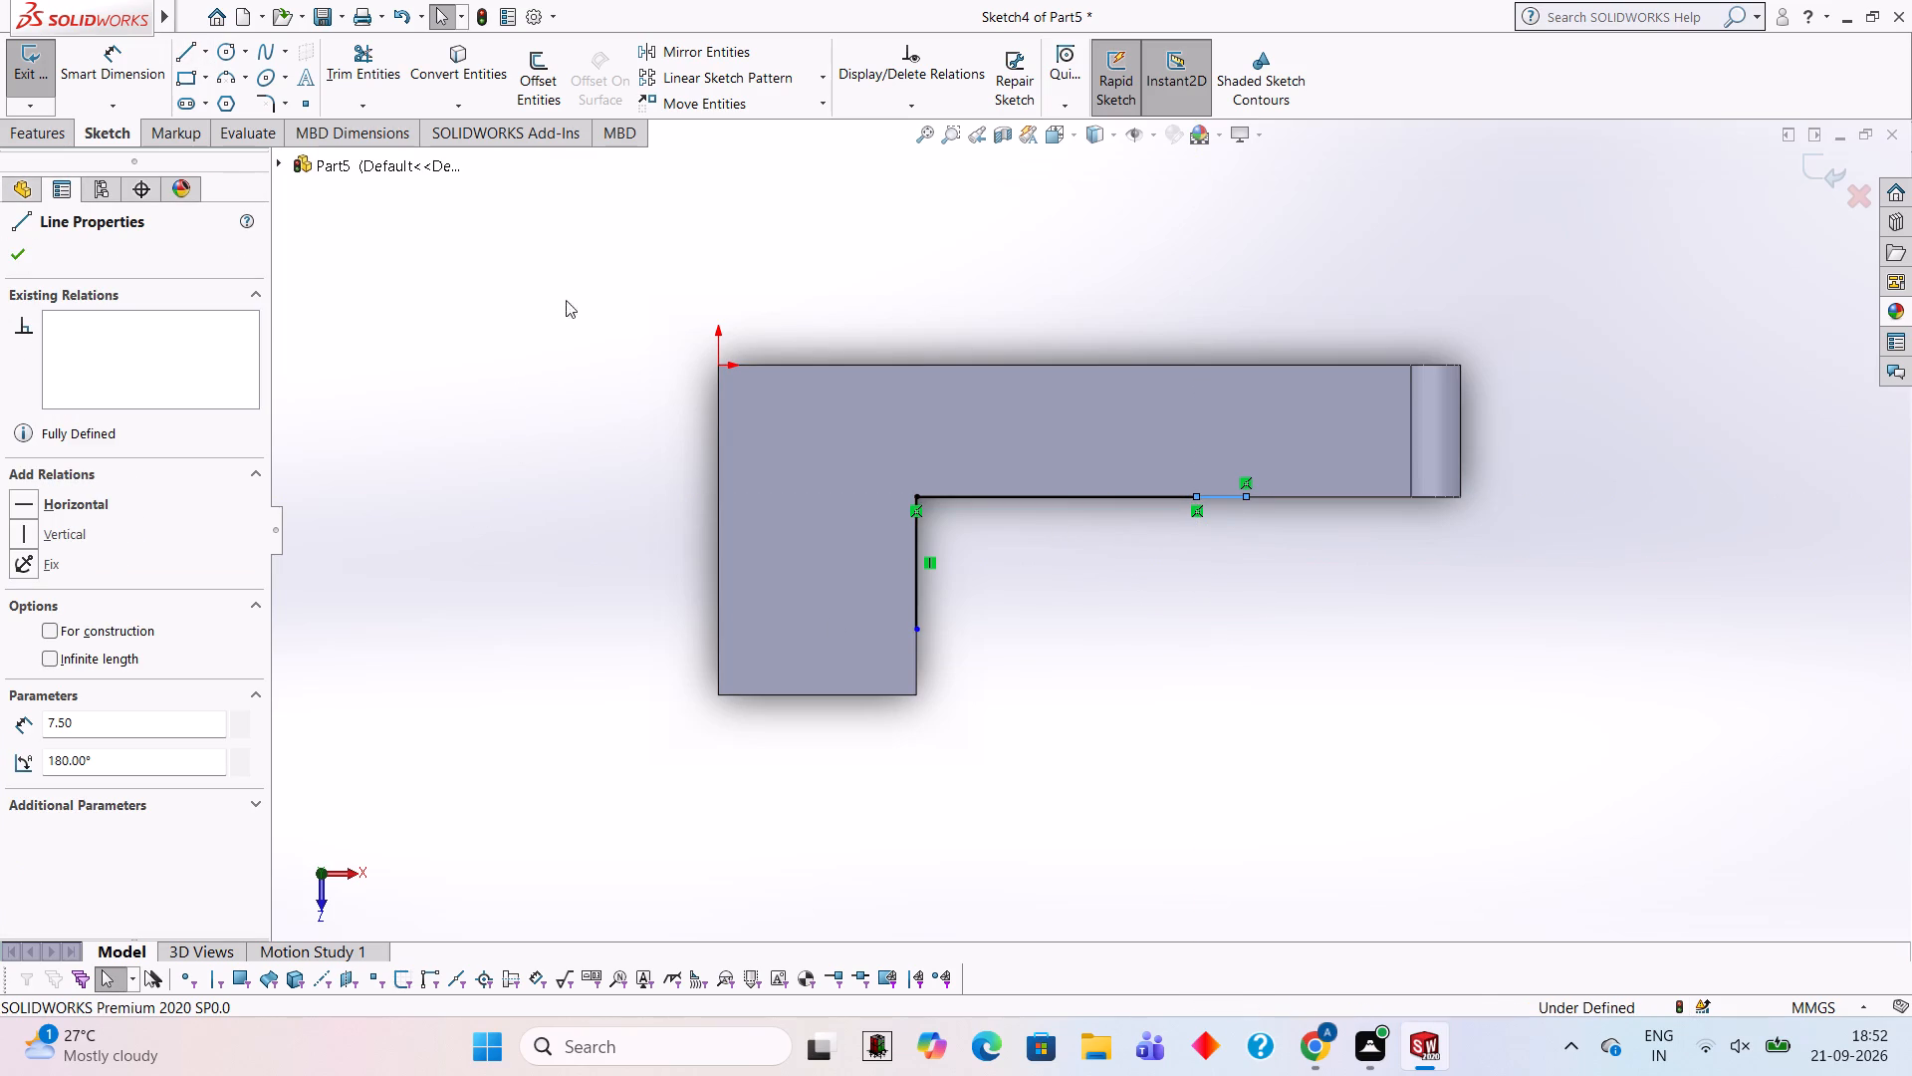
Sketch a 20 mm vertical line away from the long arm, starting at the 50 mm line's free end.
left_click(184, 40)
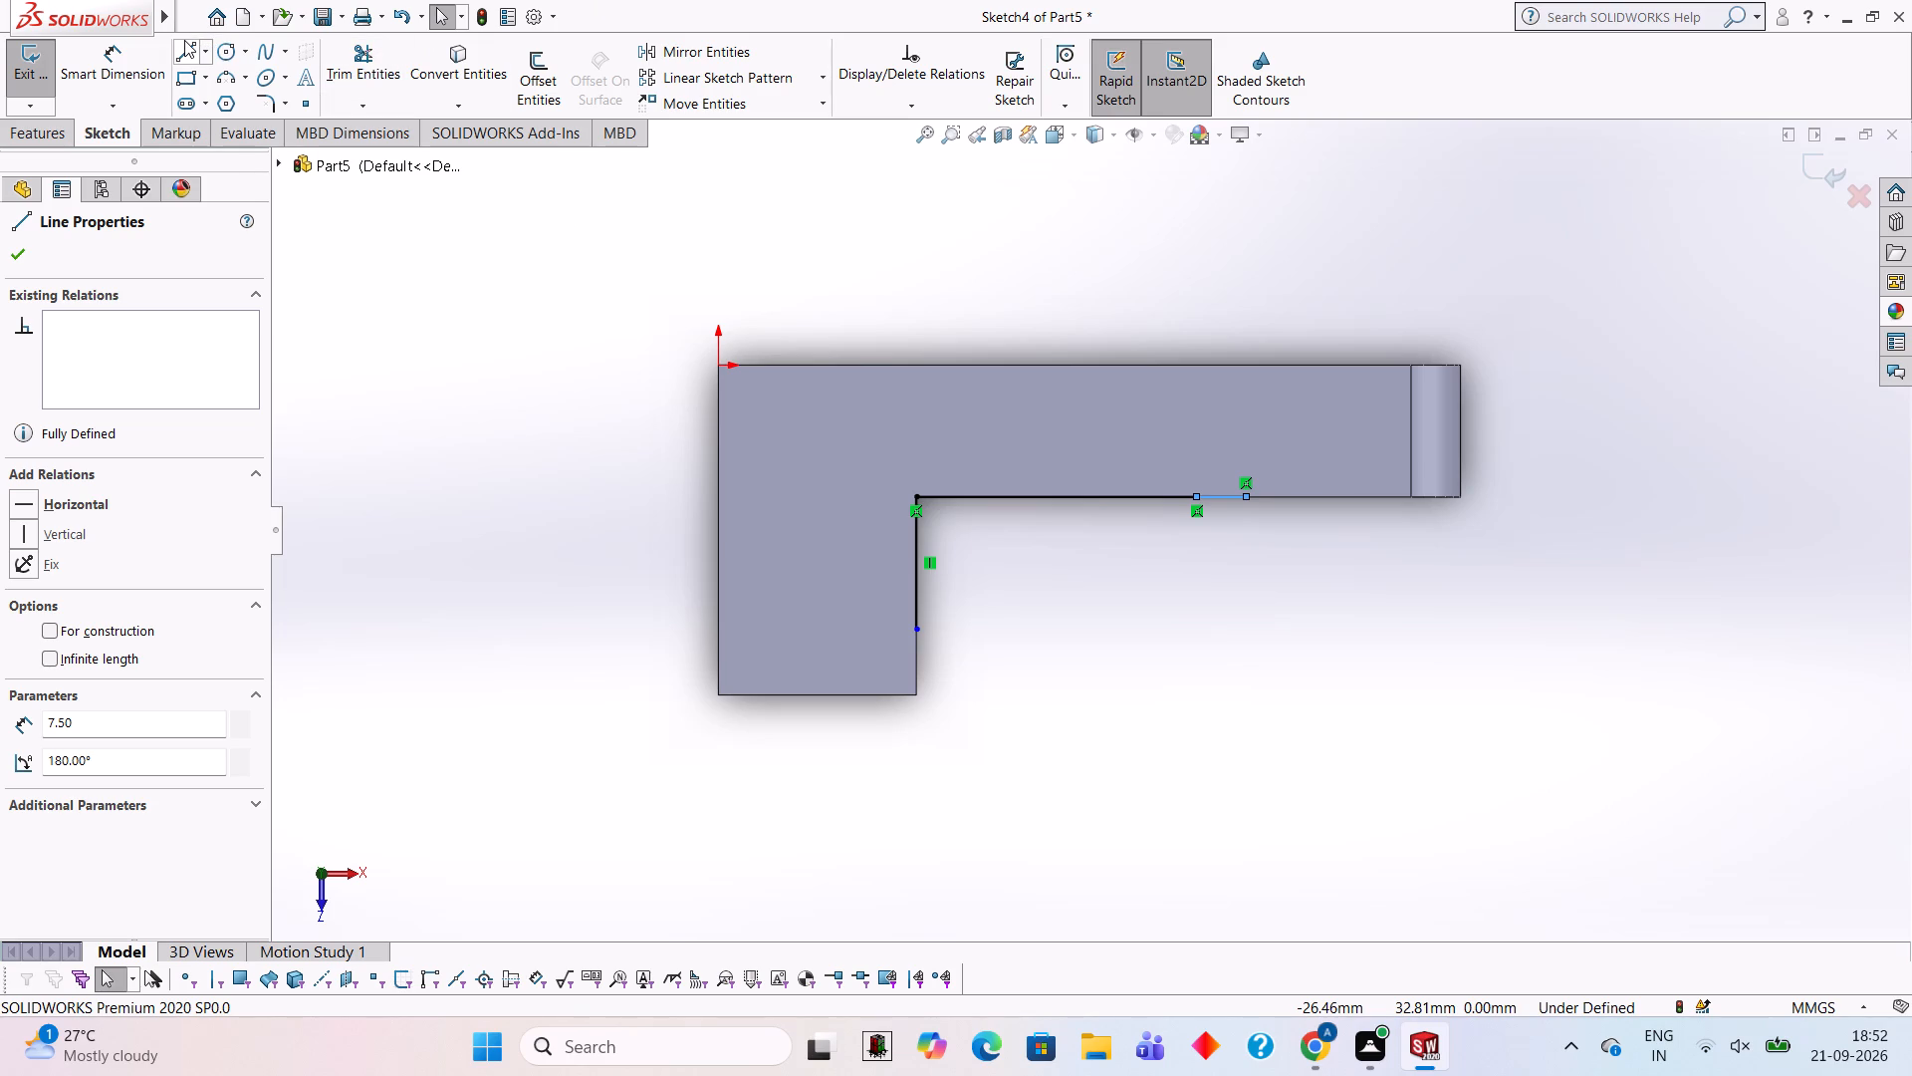
left_click(1244, 494)
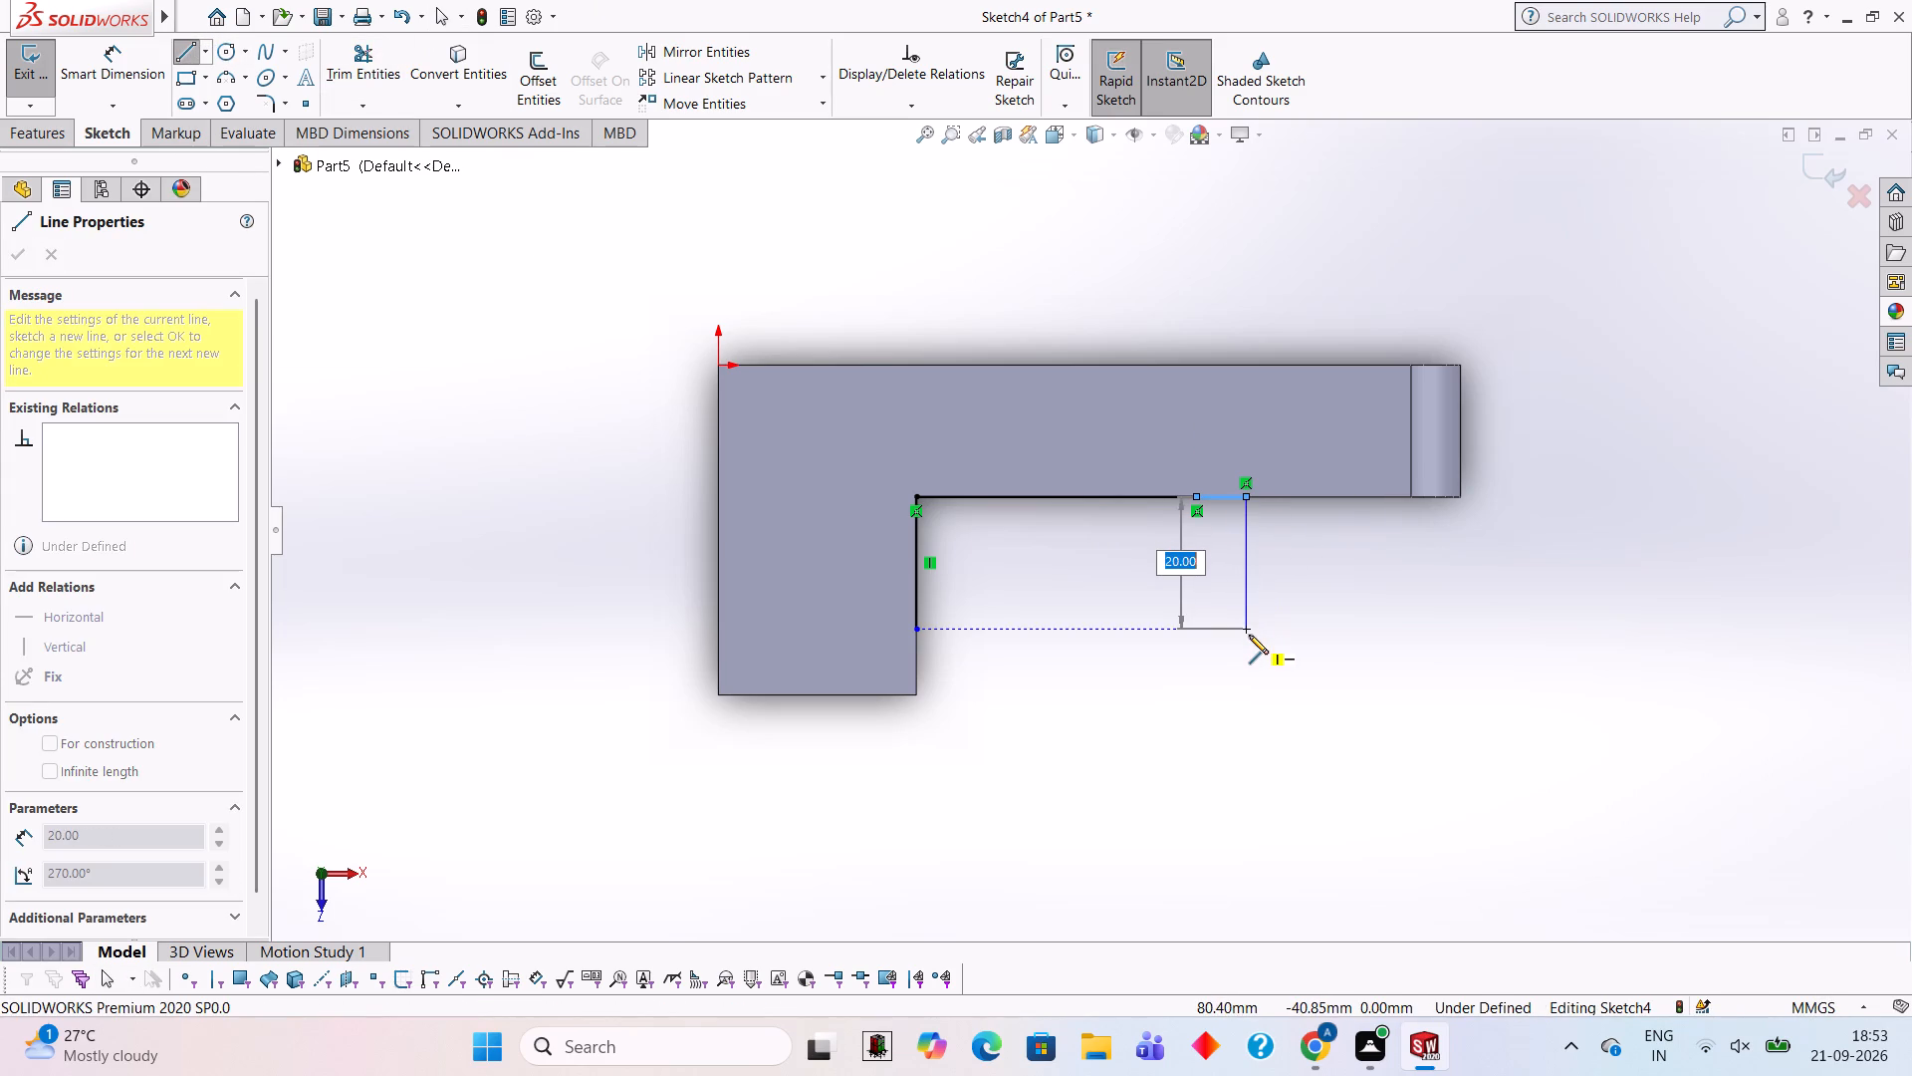
left_click(1249, 635)
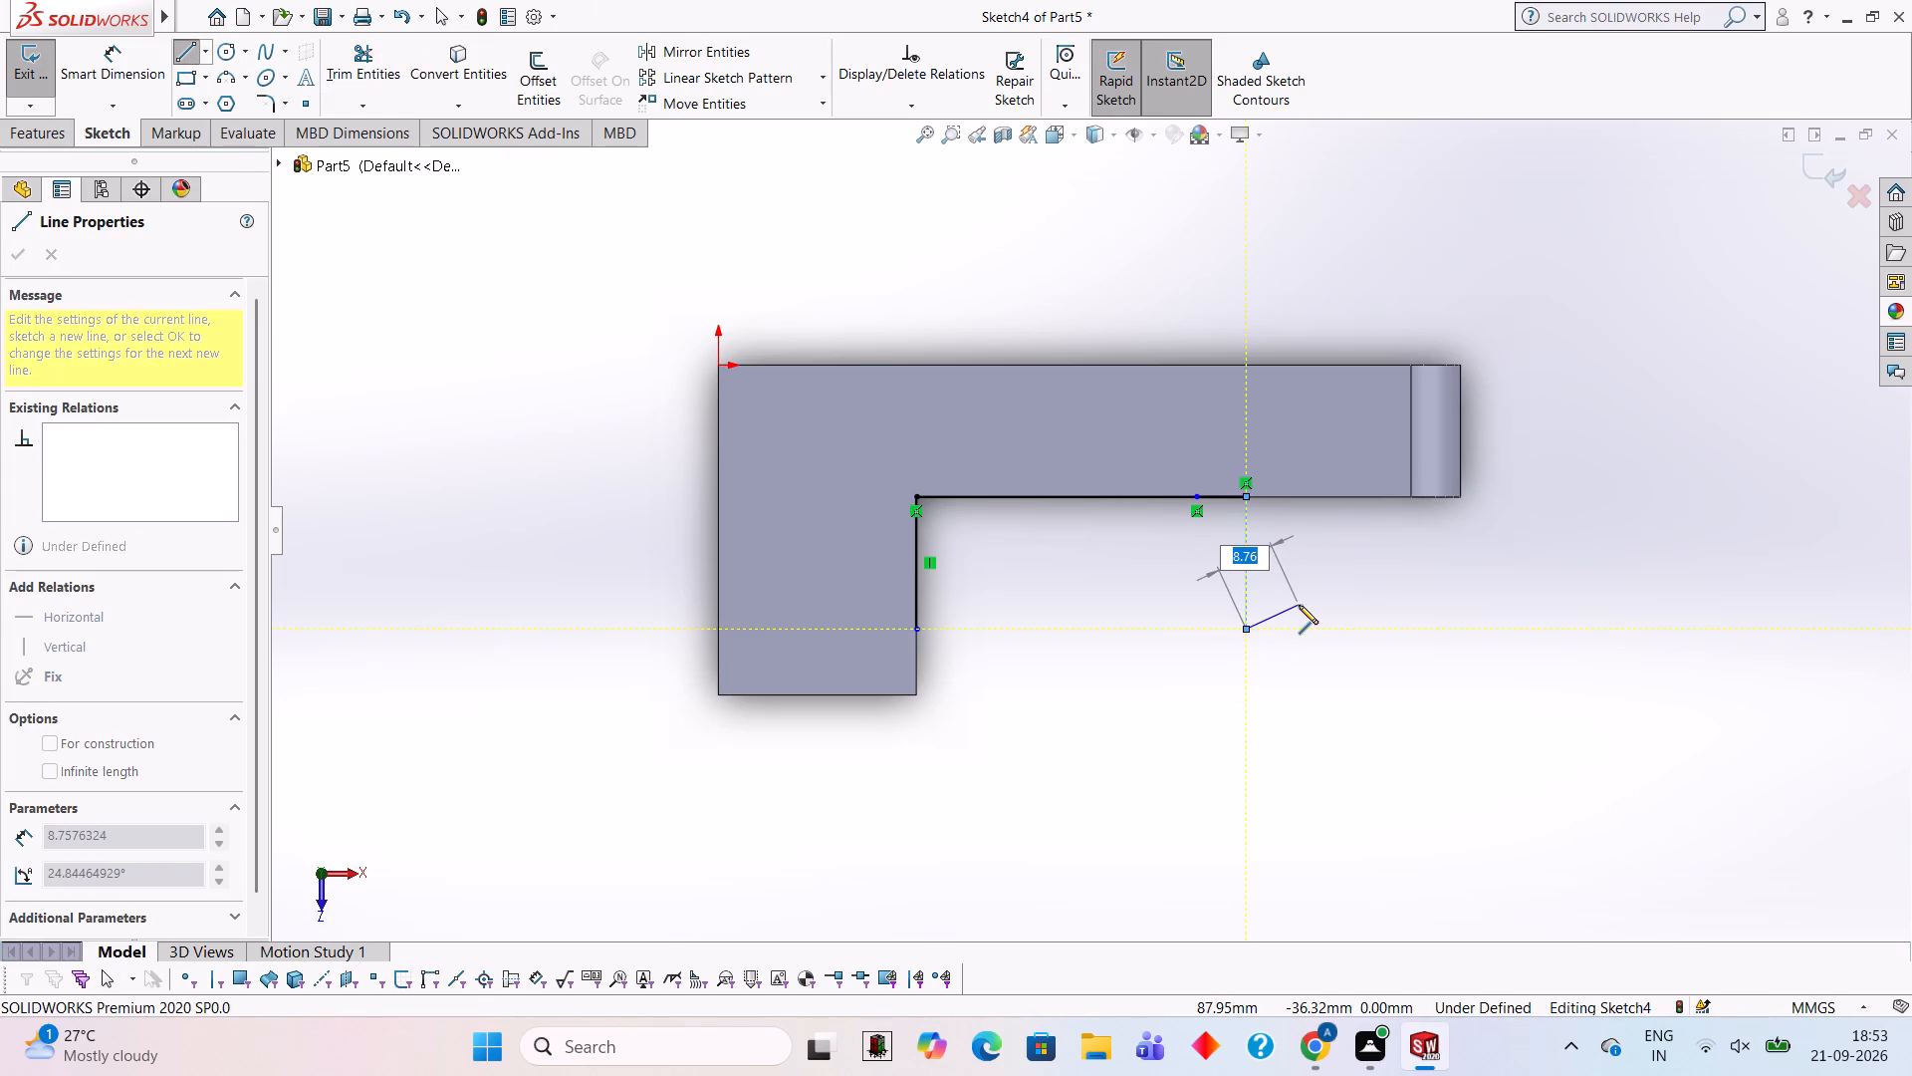
key("Escape")
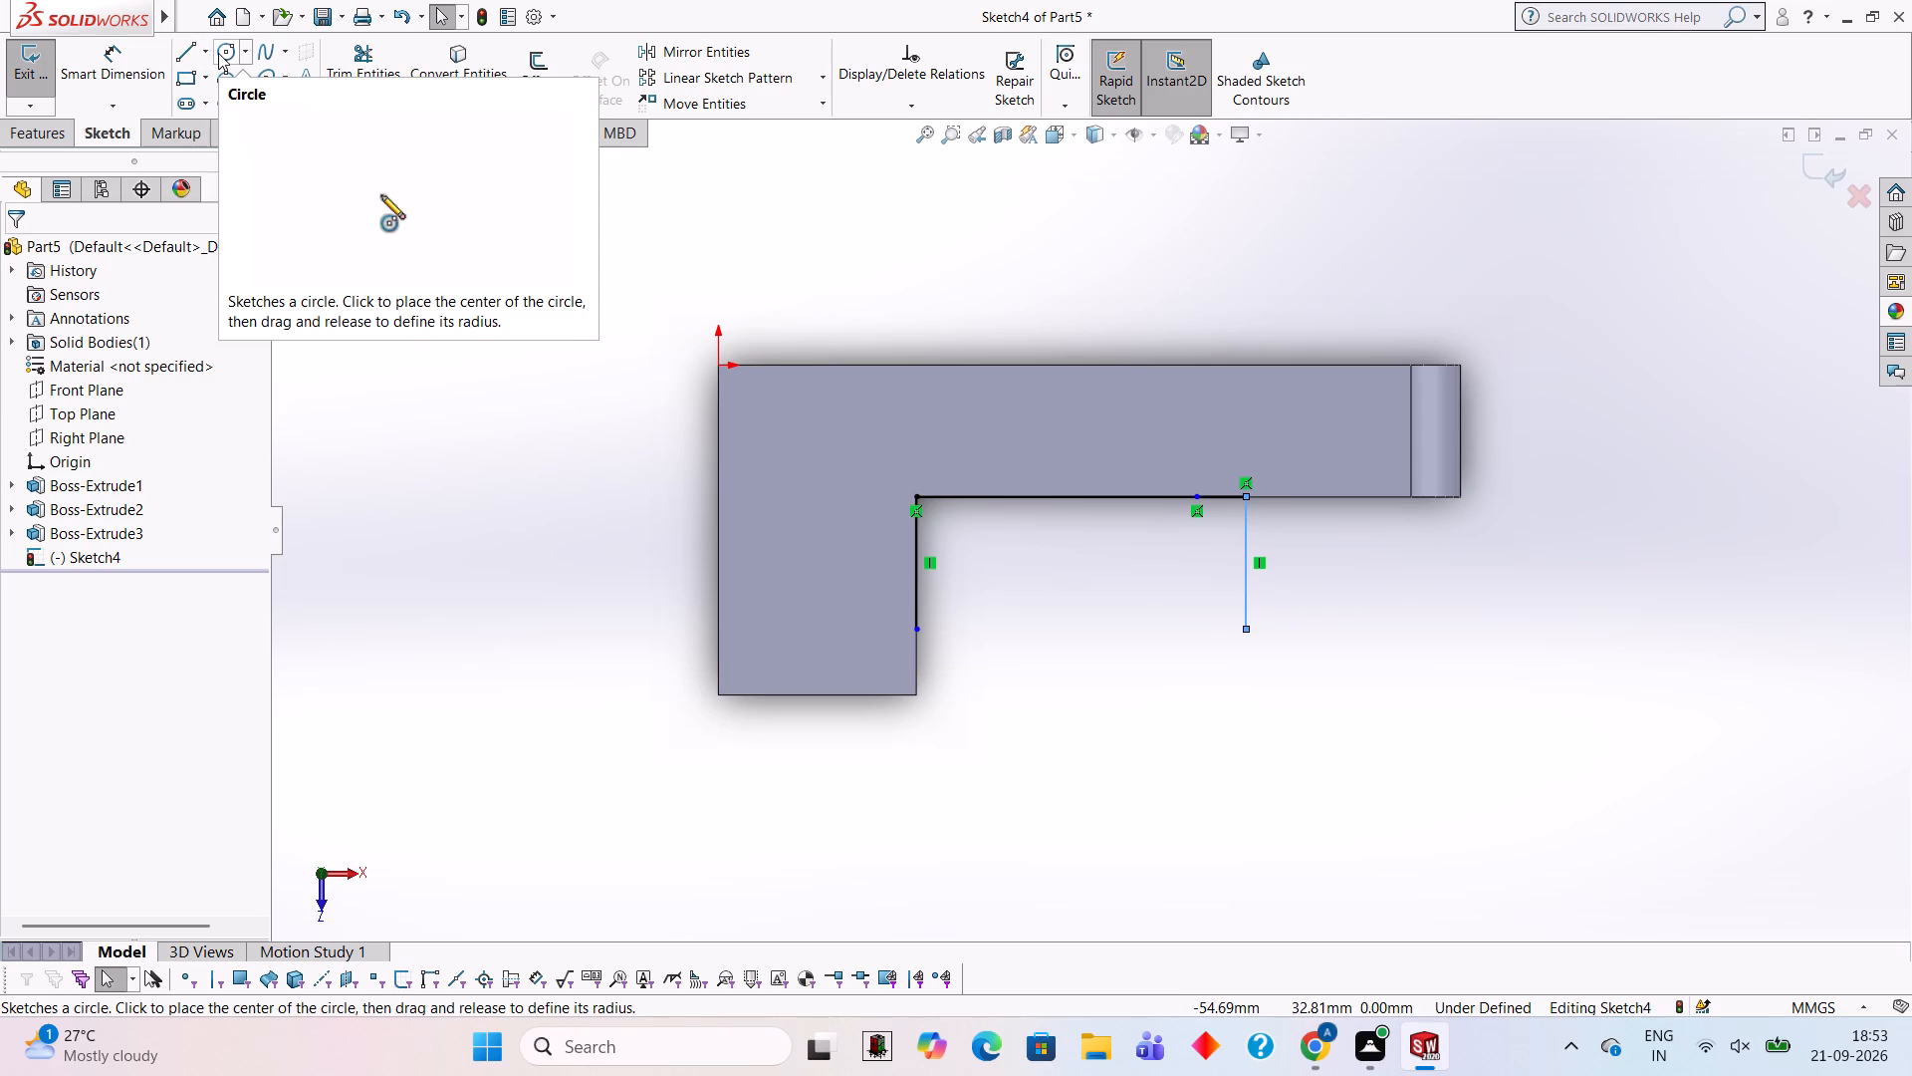
Sketch a 15 mm vertical line away from the long arm, starting at the 7.5 mm line's inner end.
left_click(192, 43)
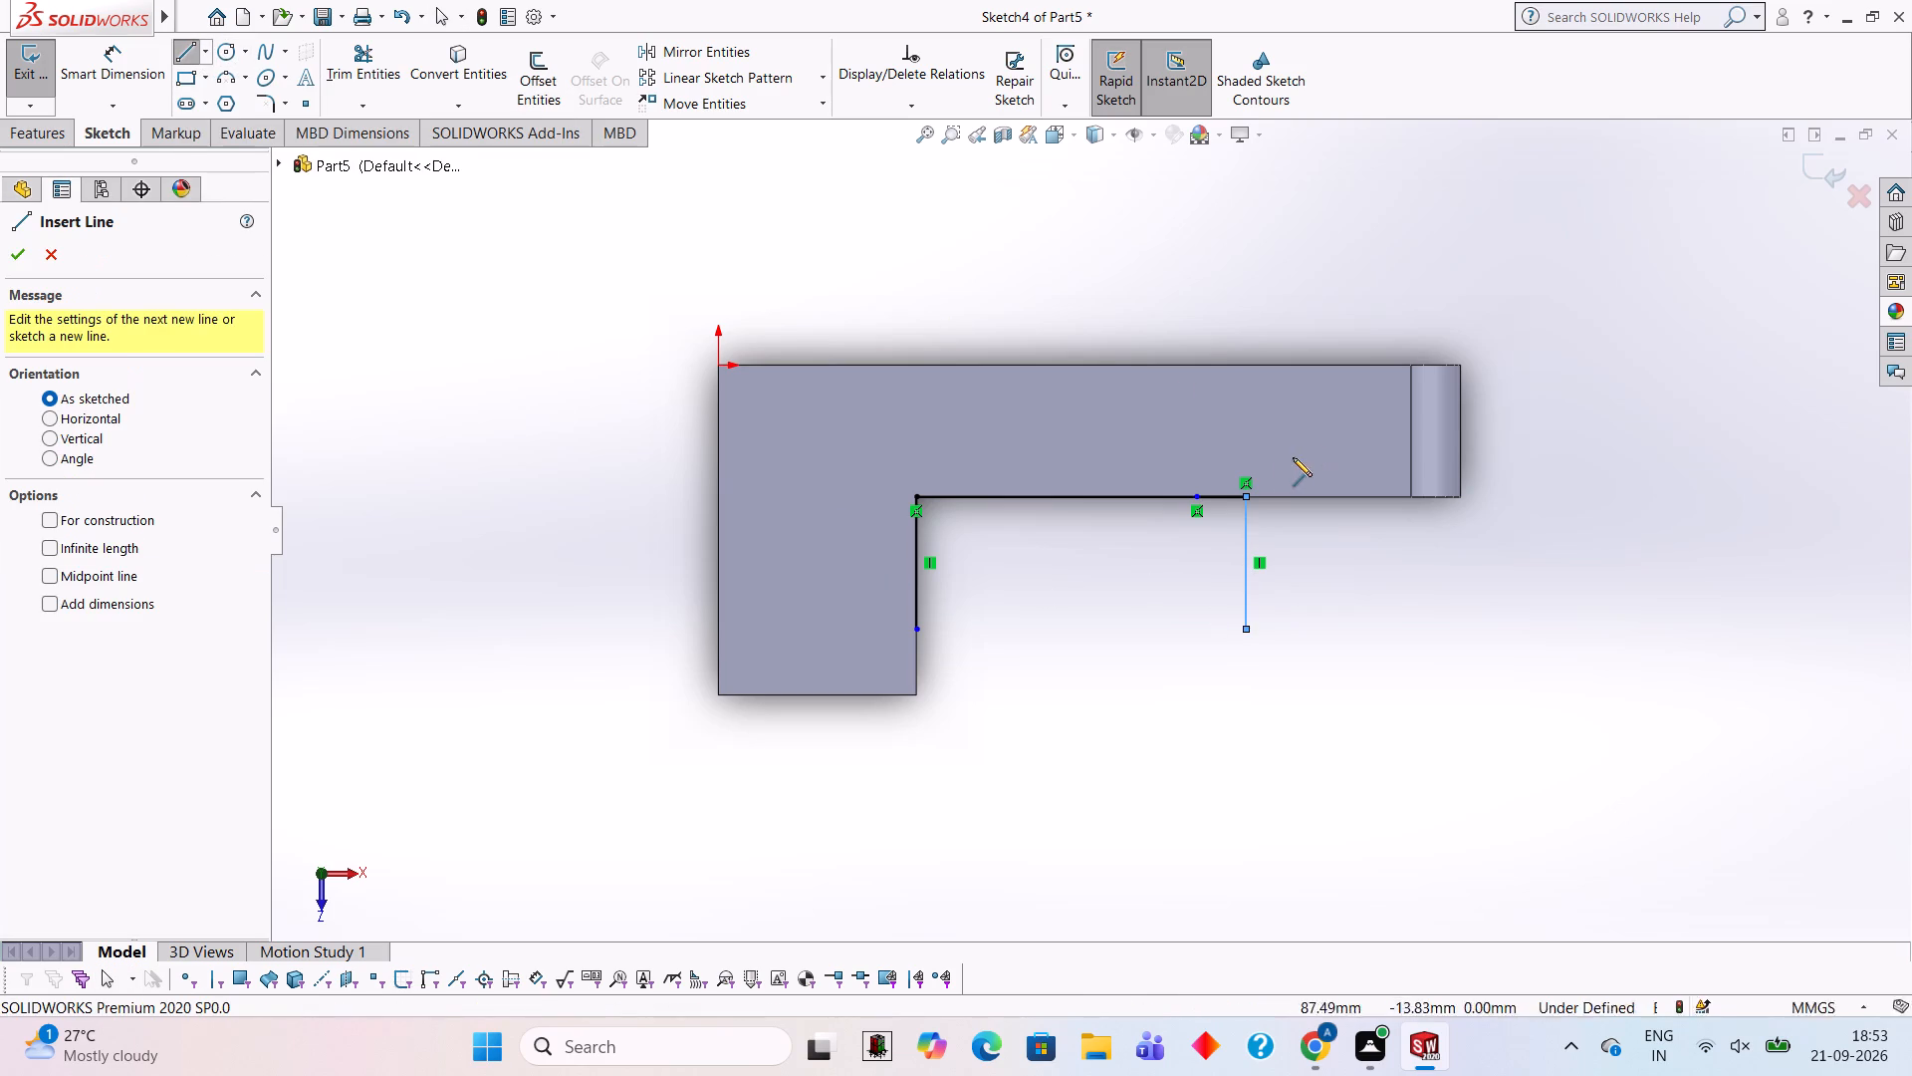
left_click(1192, 497)
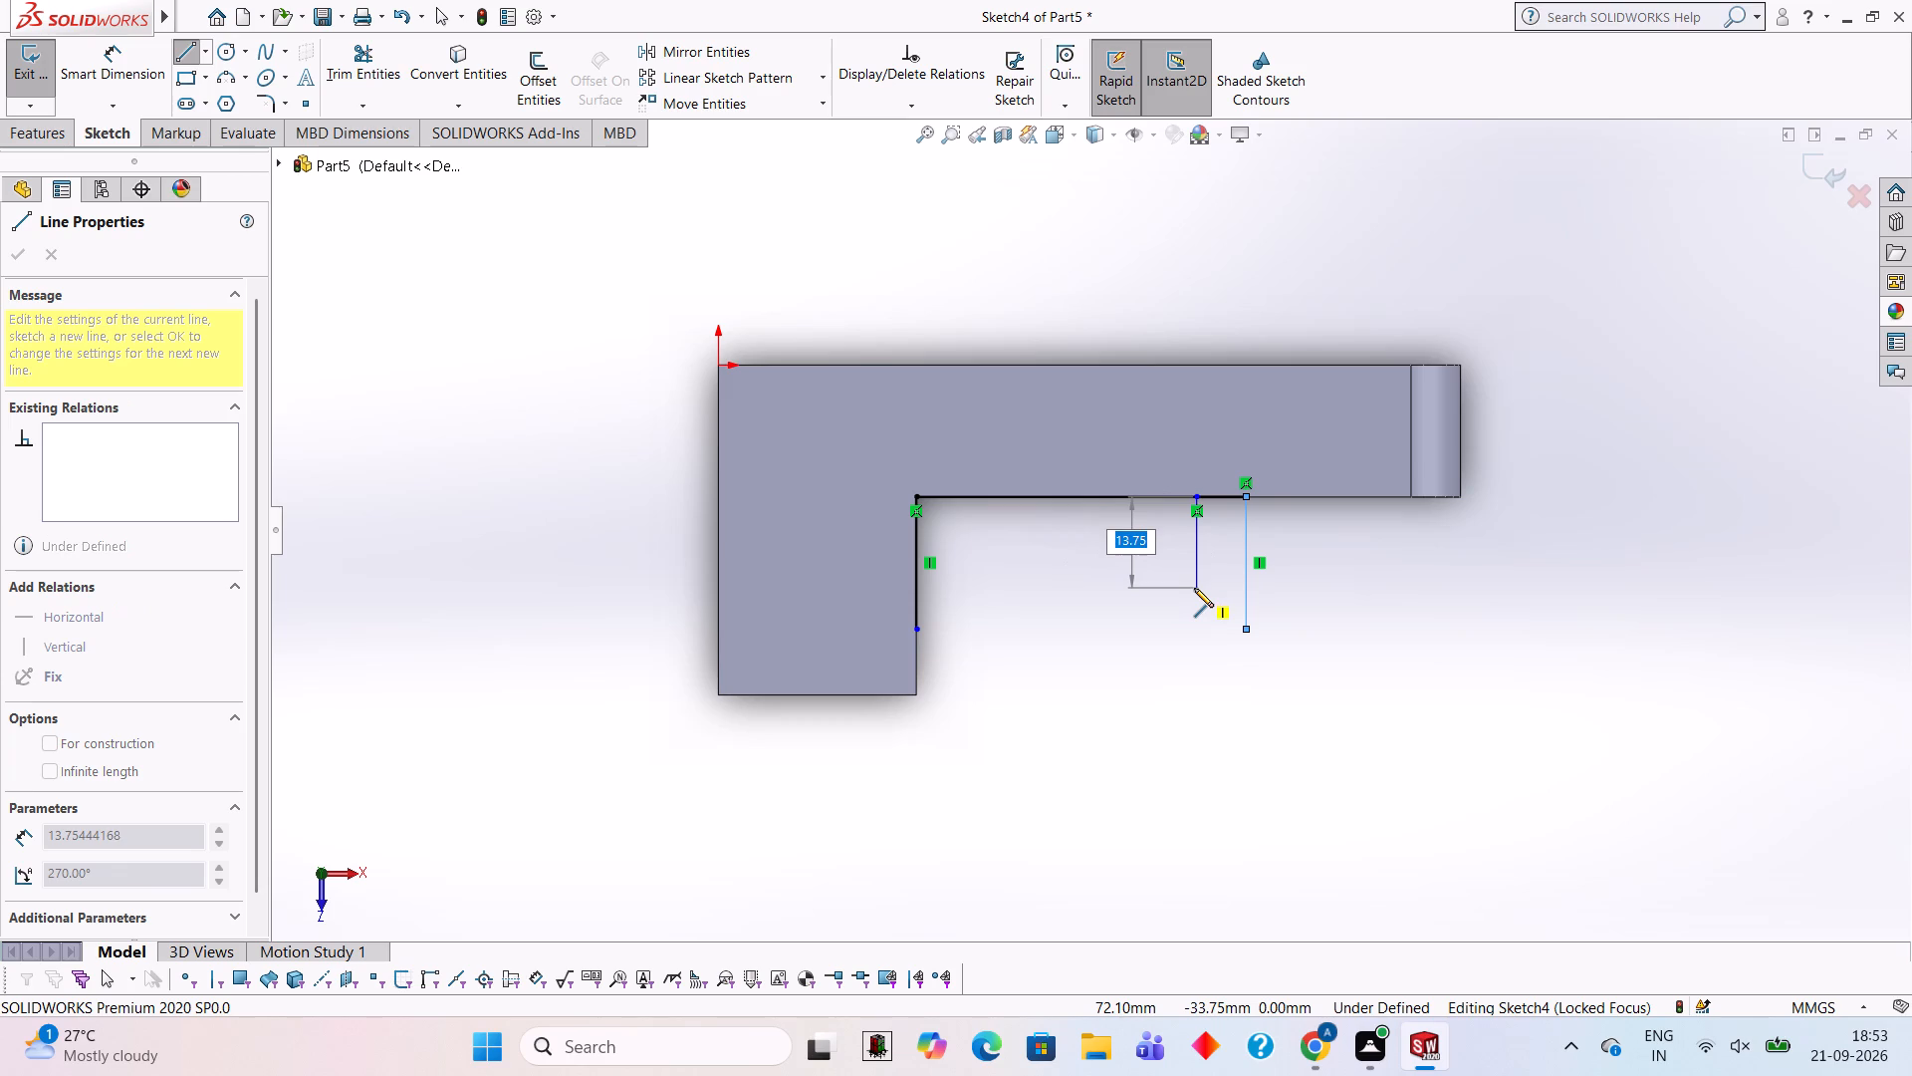
type("15")
key("Return")
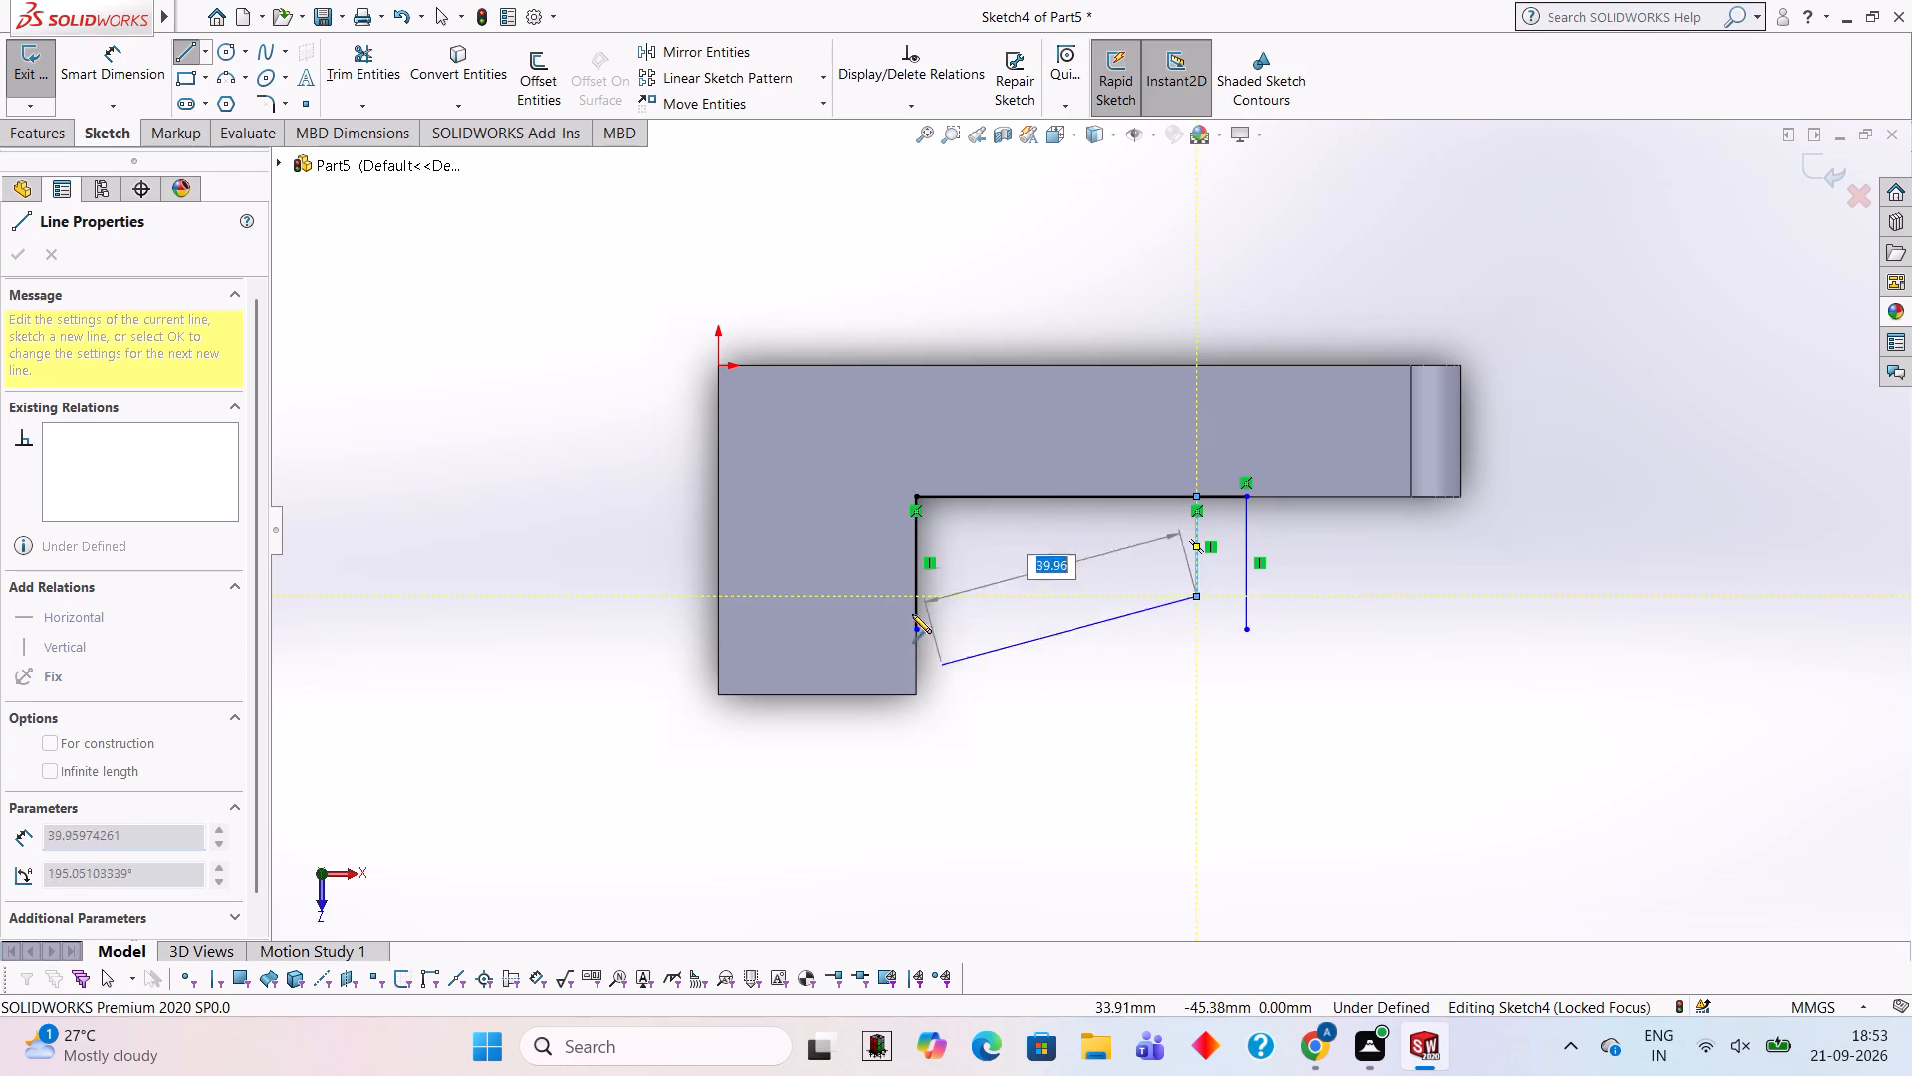
key("Escape")
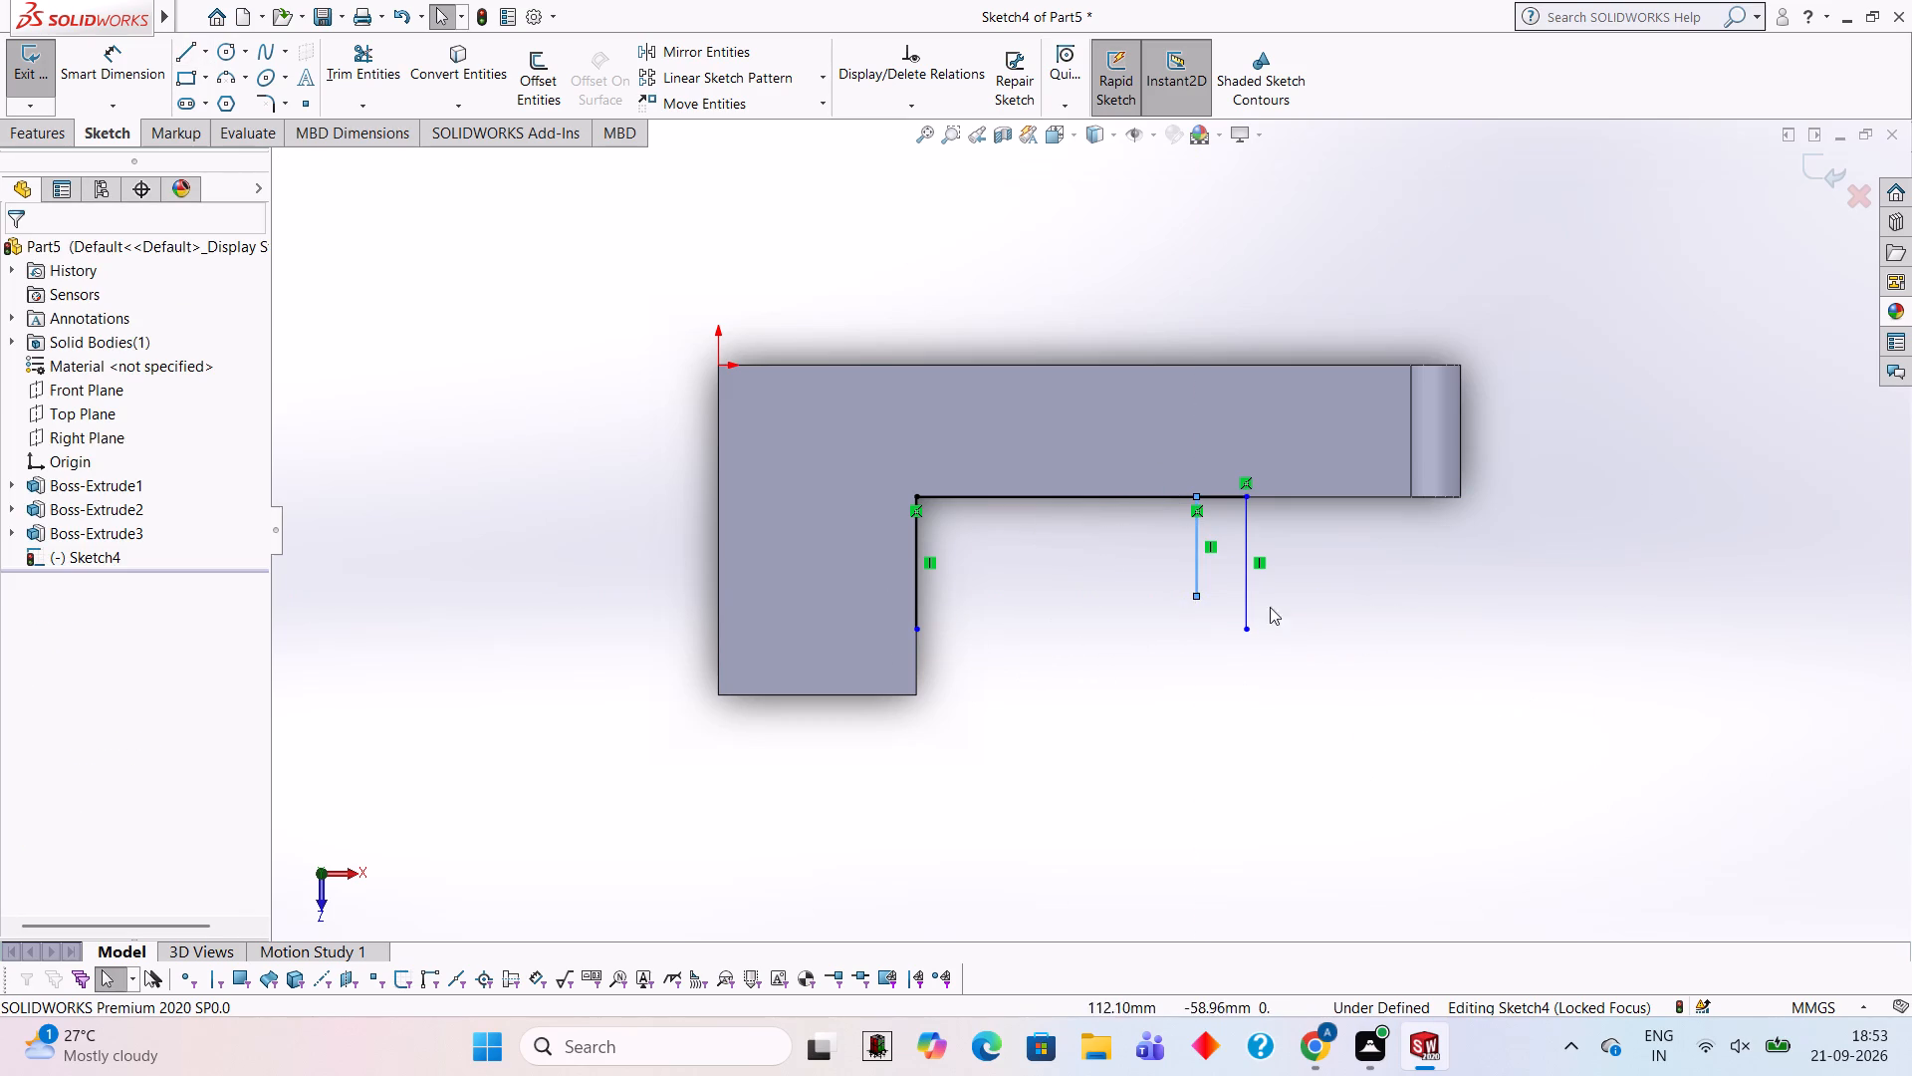
Sketch a 15 mm diameter circle centred on the free end of the 15 mm vertical line.
left_click(234, 50)
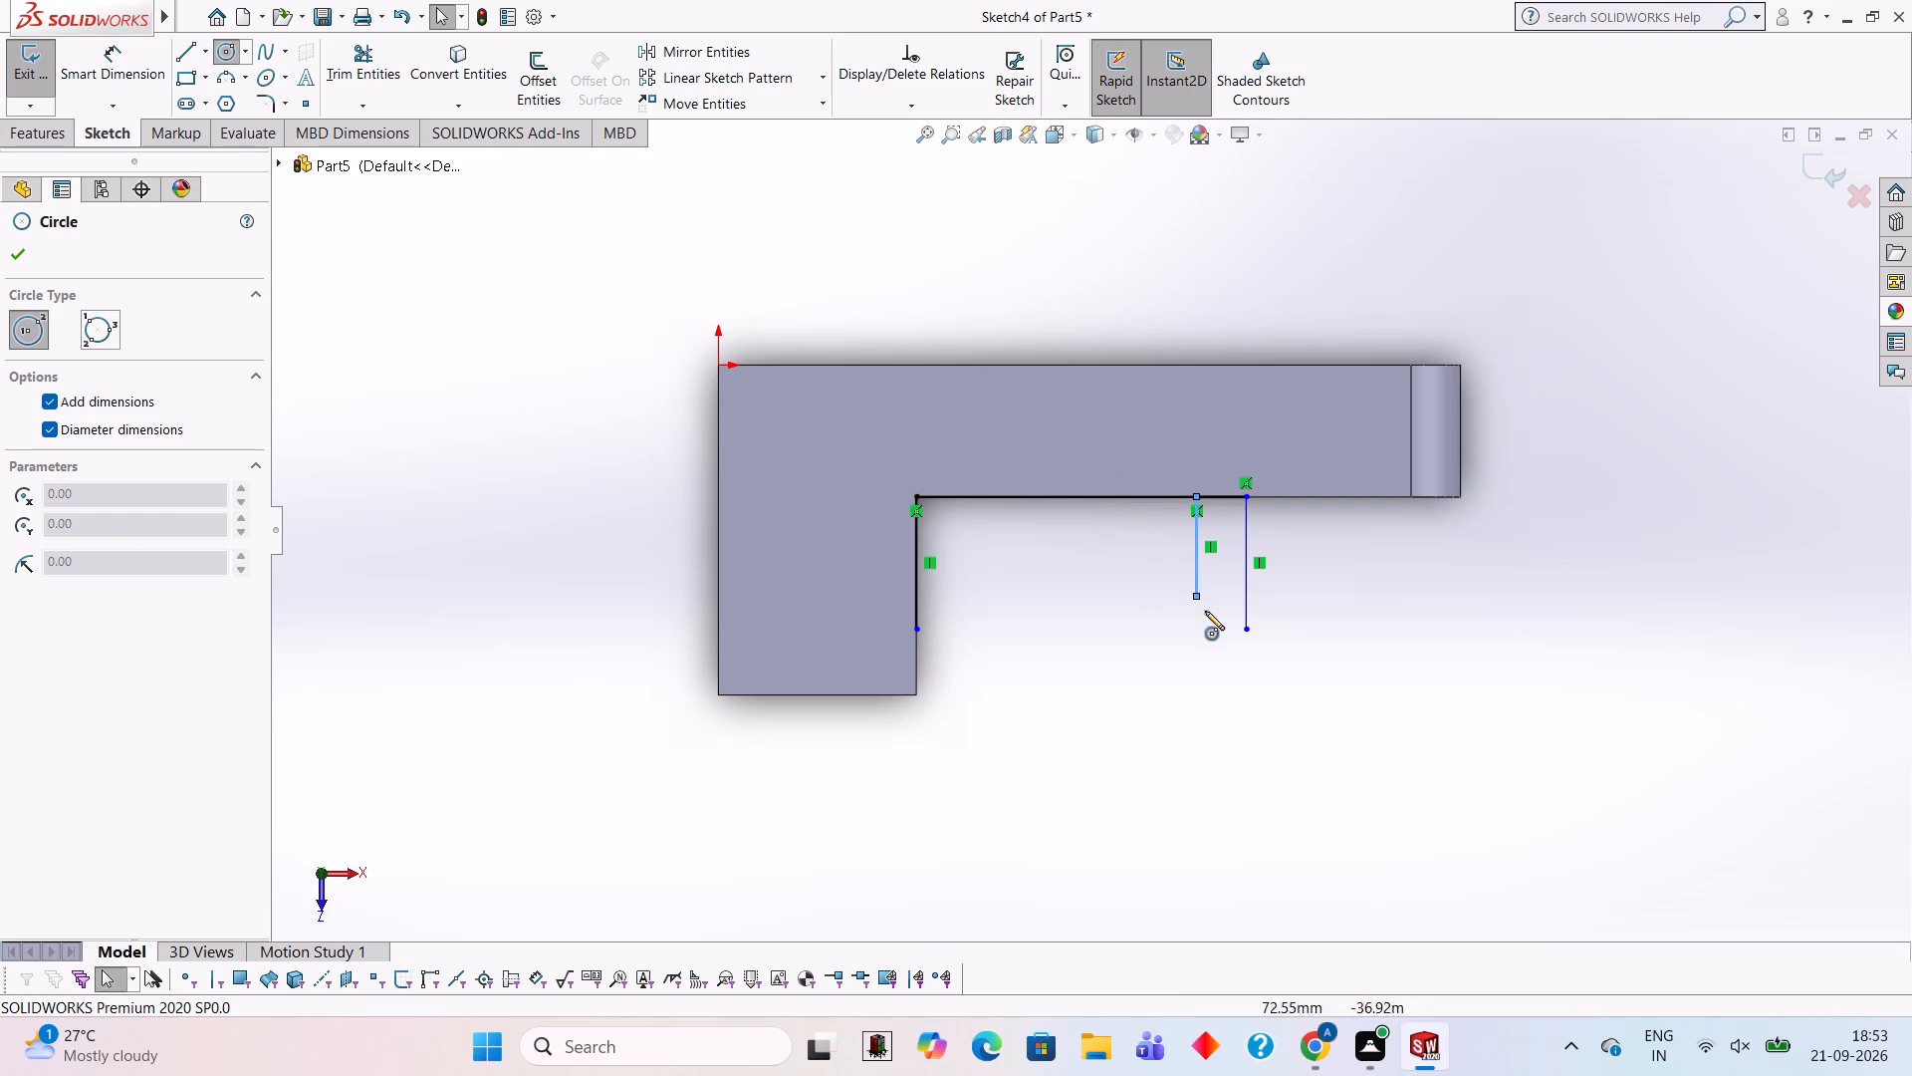
left_click(1195, 597)
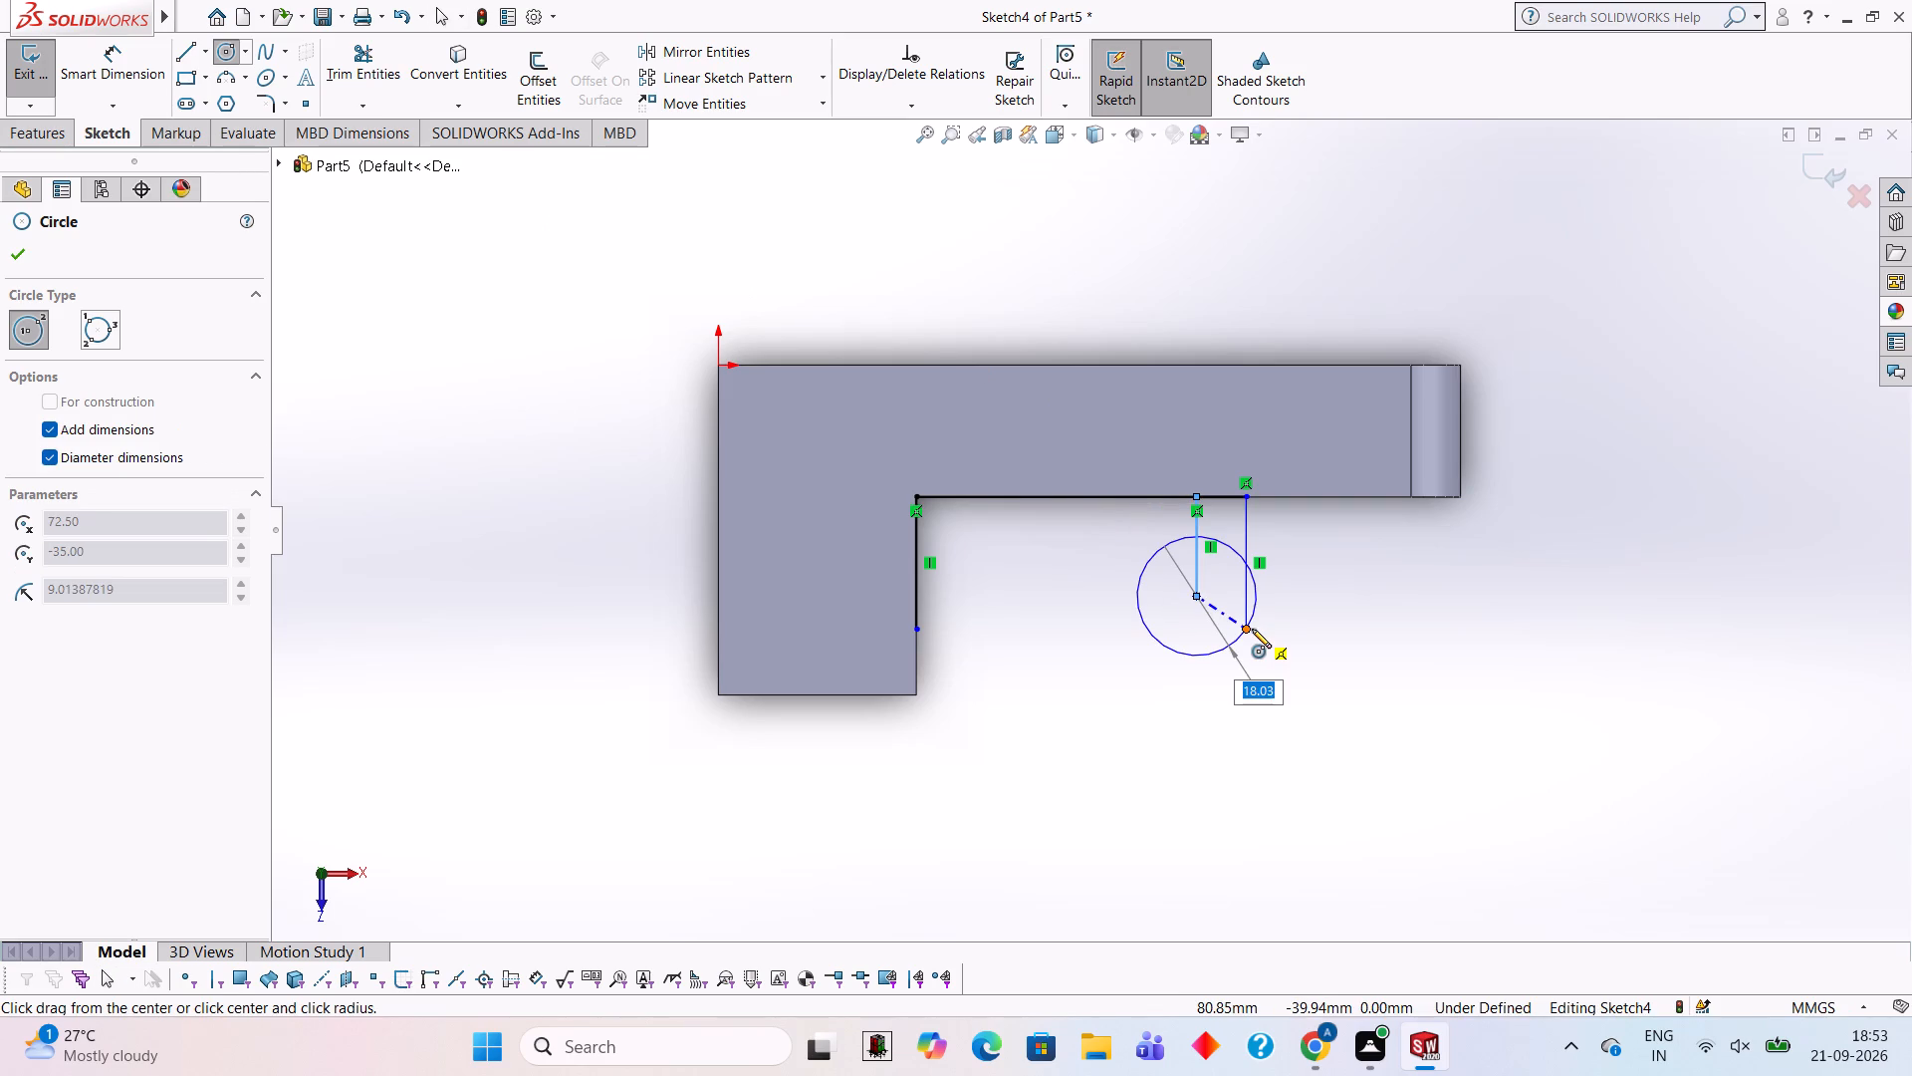
type("15")
key("Return")
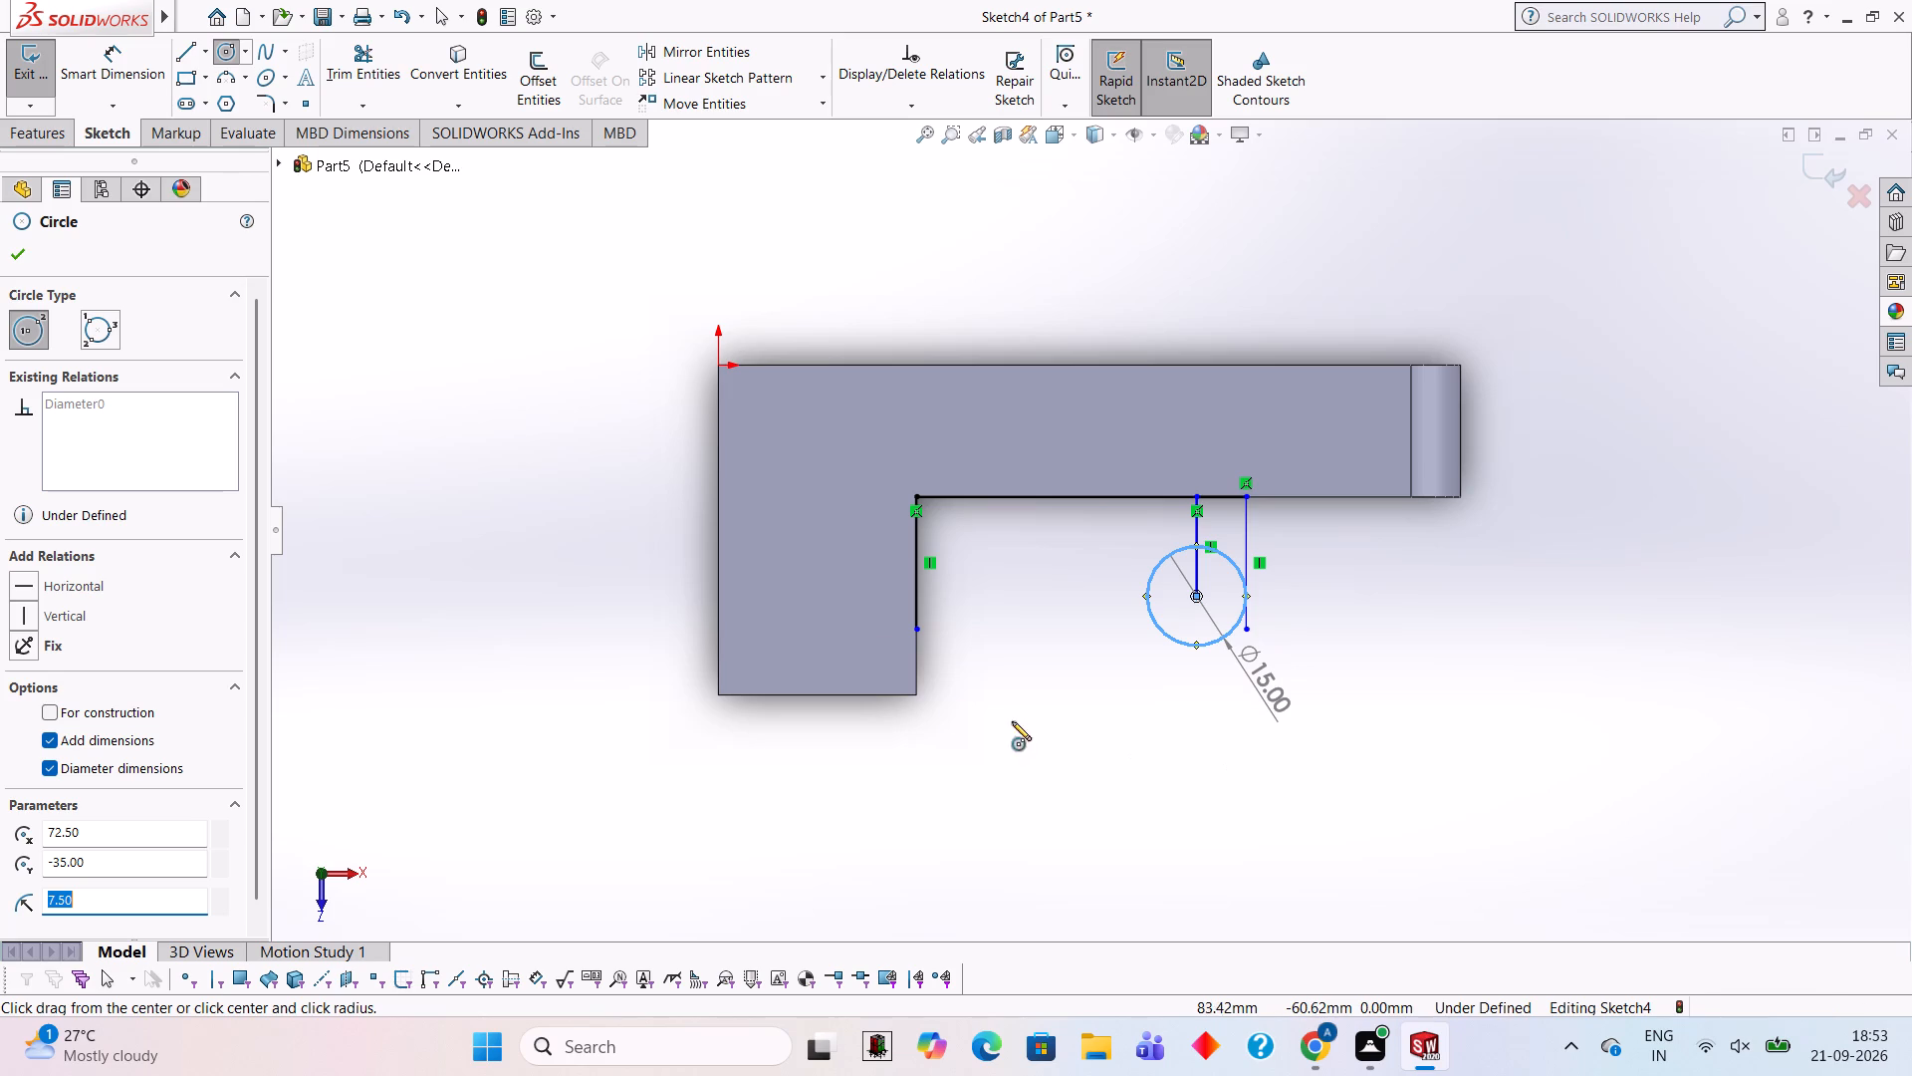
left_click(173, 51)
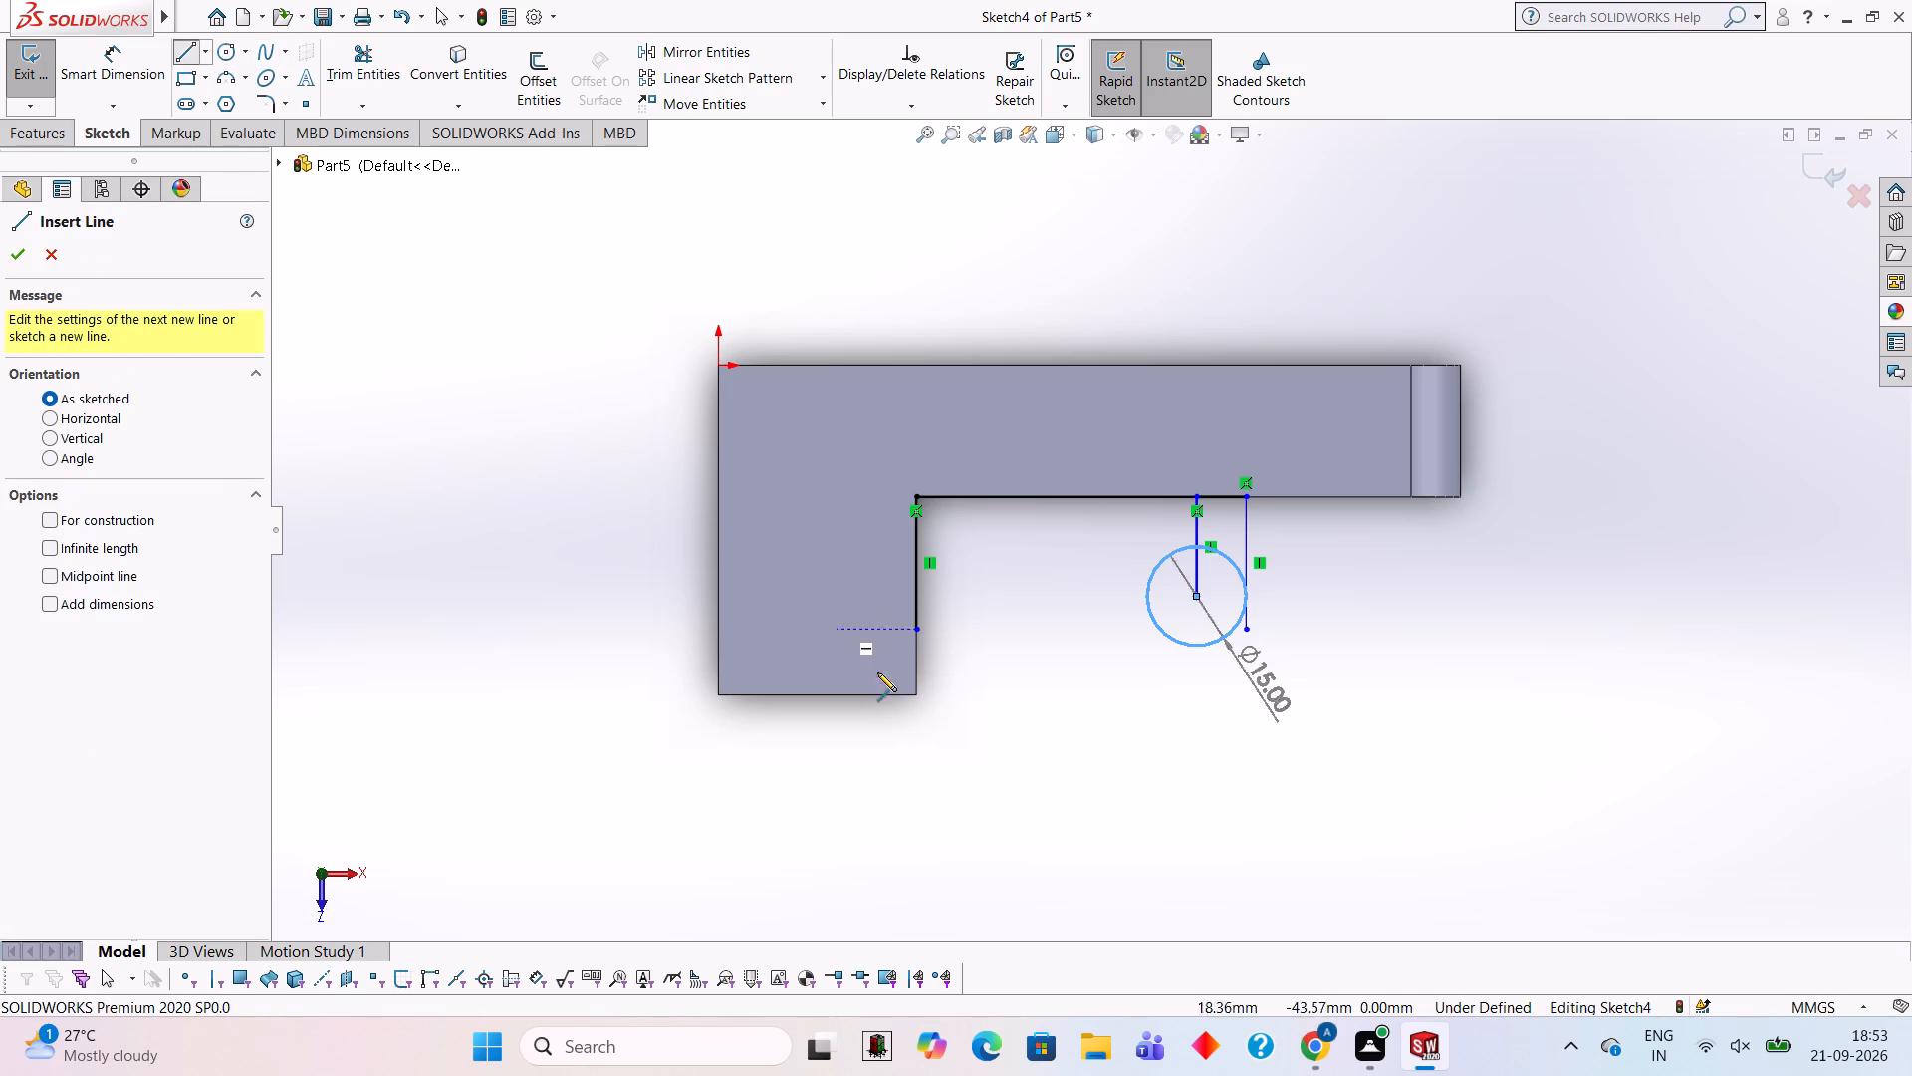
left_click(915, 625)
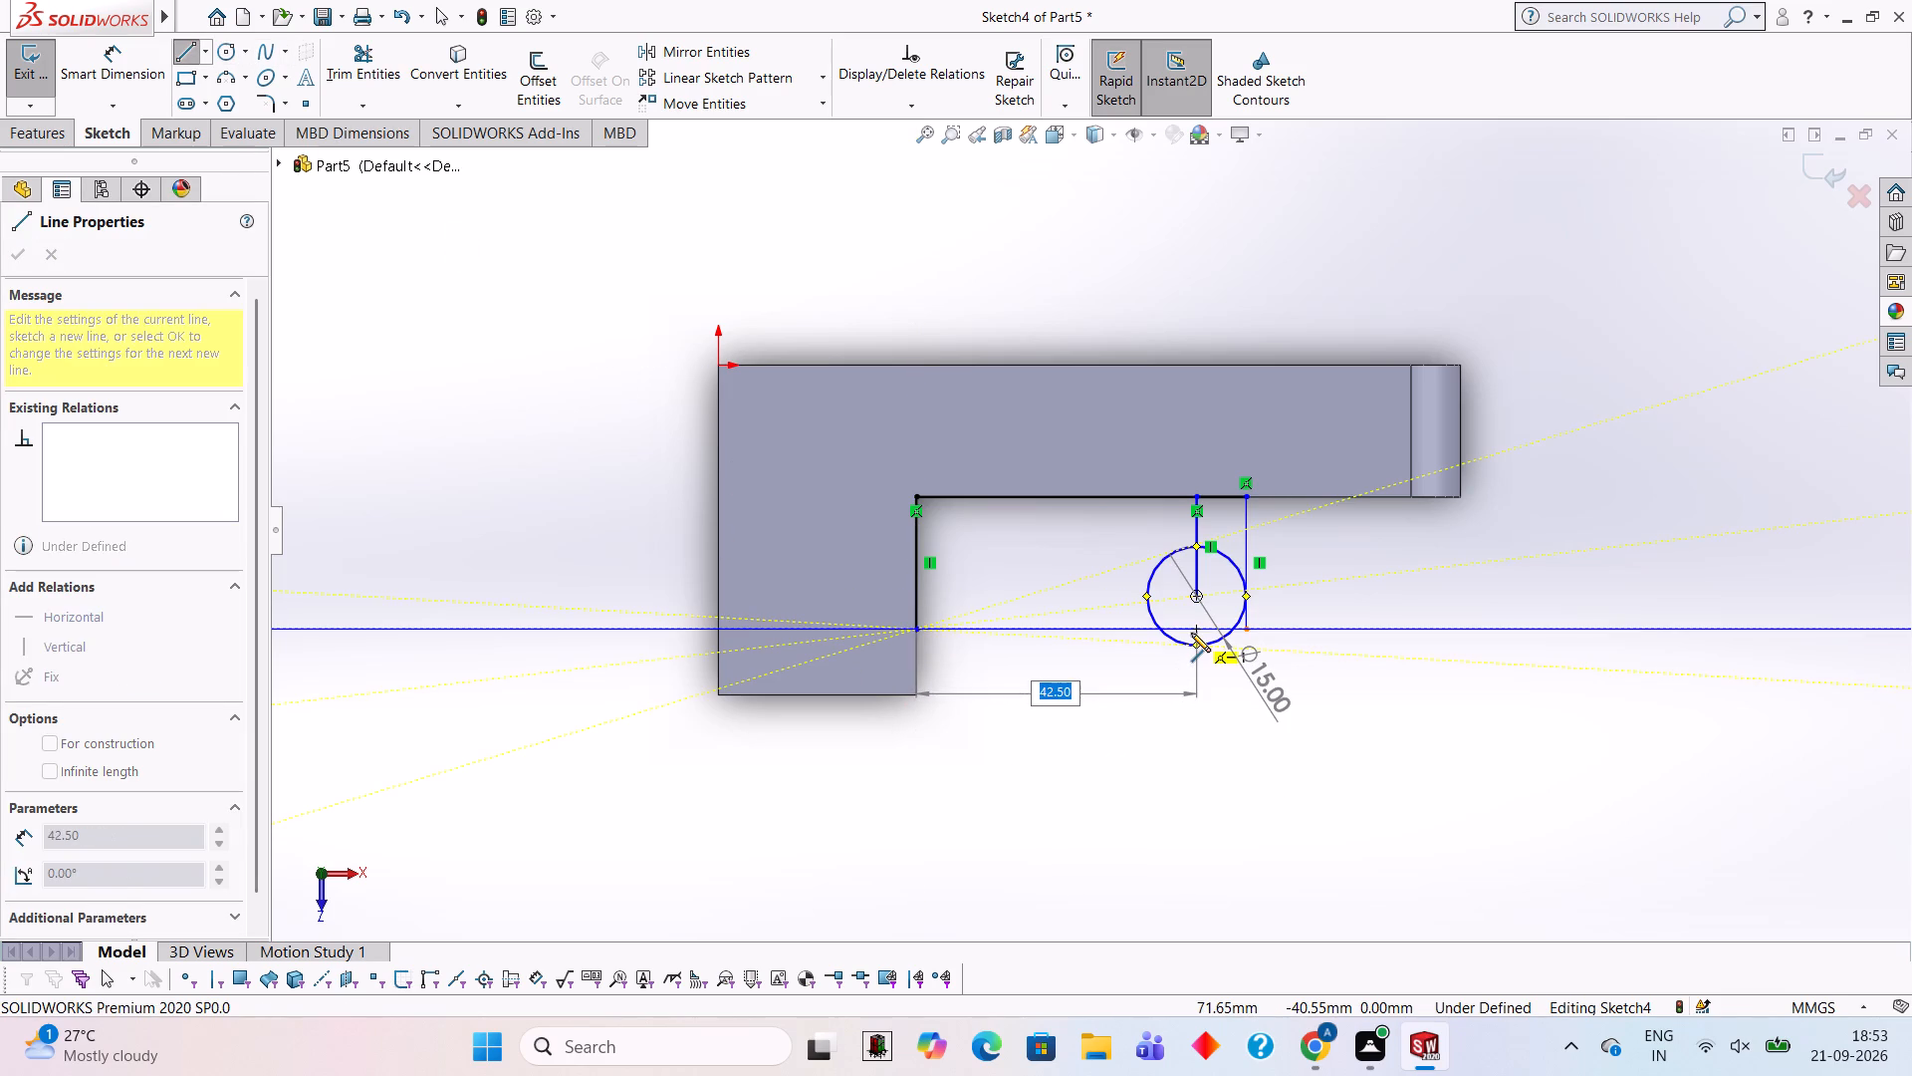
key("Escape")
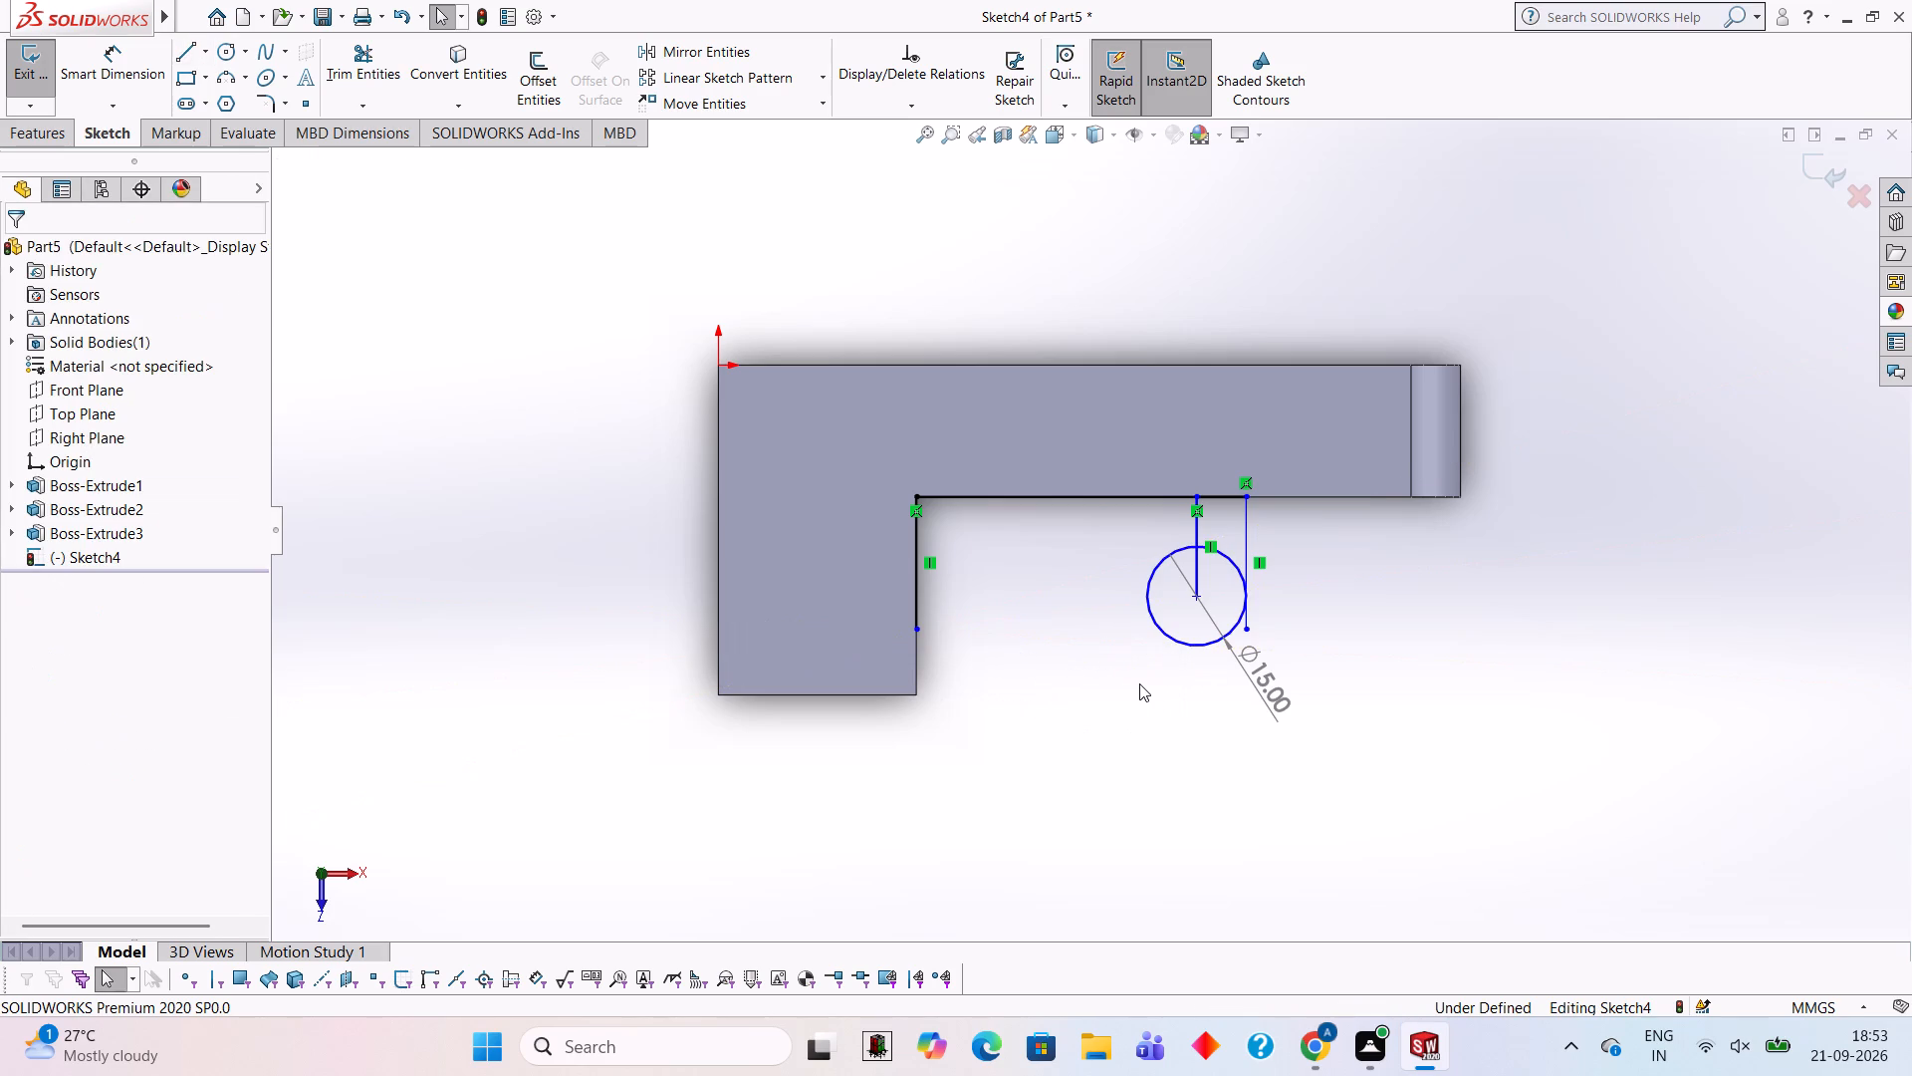
Undo the 15 mm circle, the 15 mm vertical line and the 20 mm vertical line at the 50 mm line's free end.
key("ctrl+z")
key("ctrl+z")
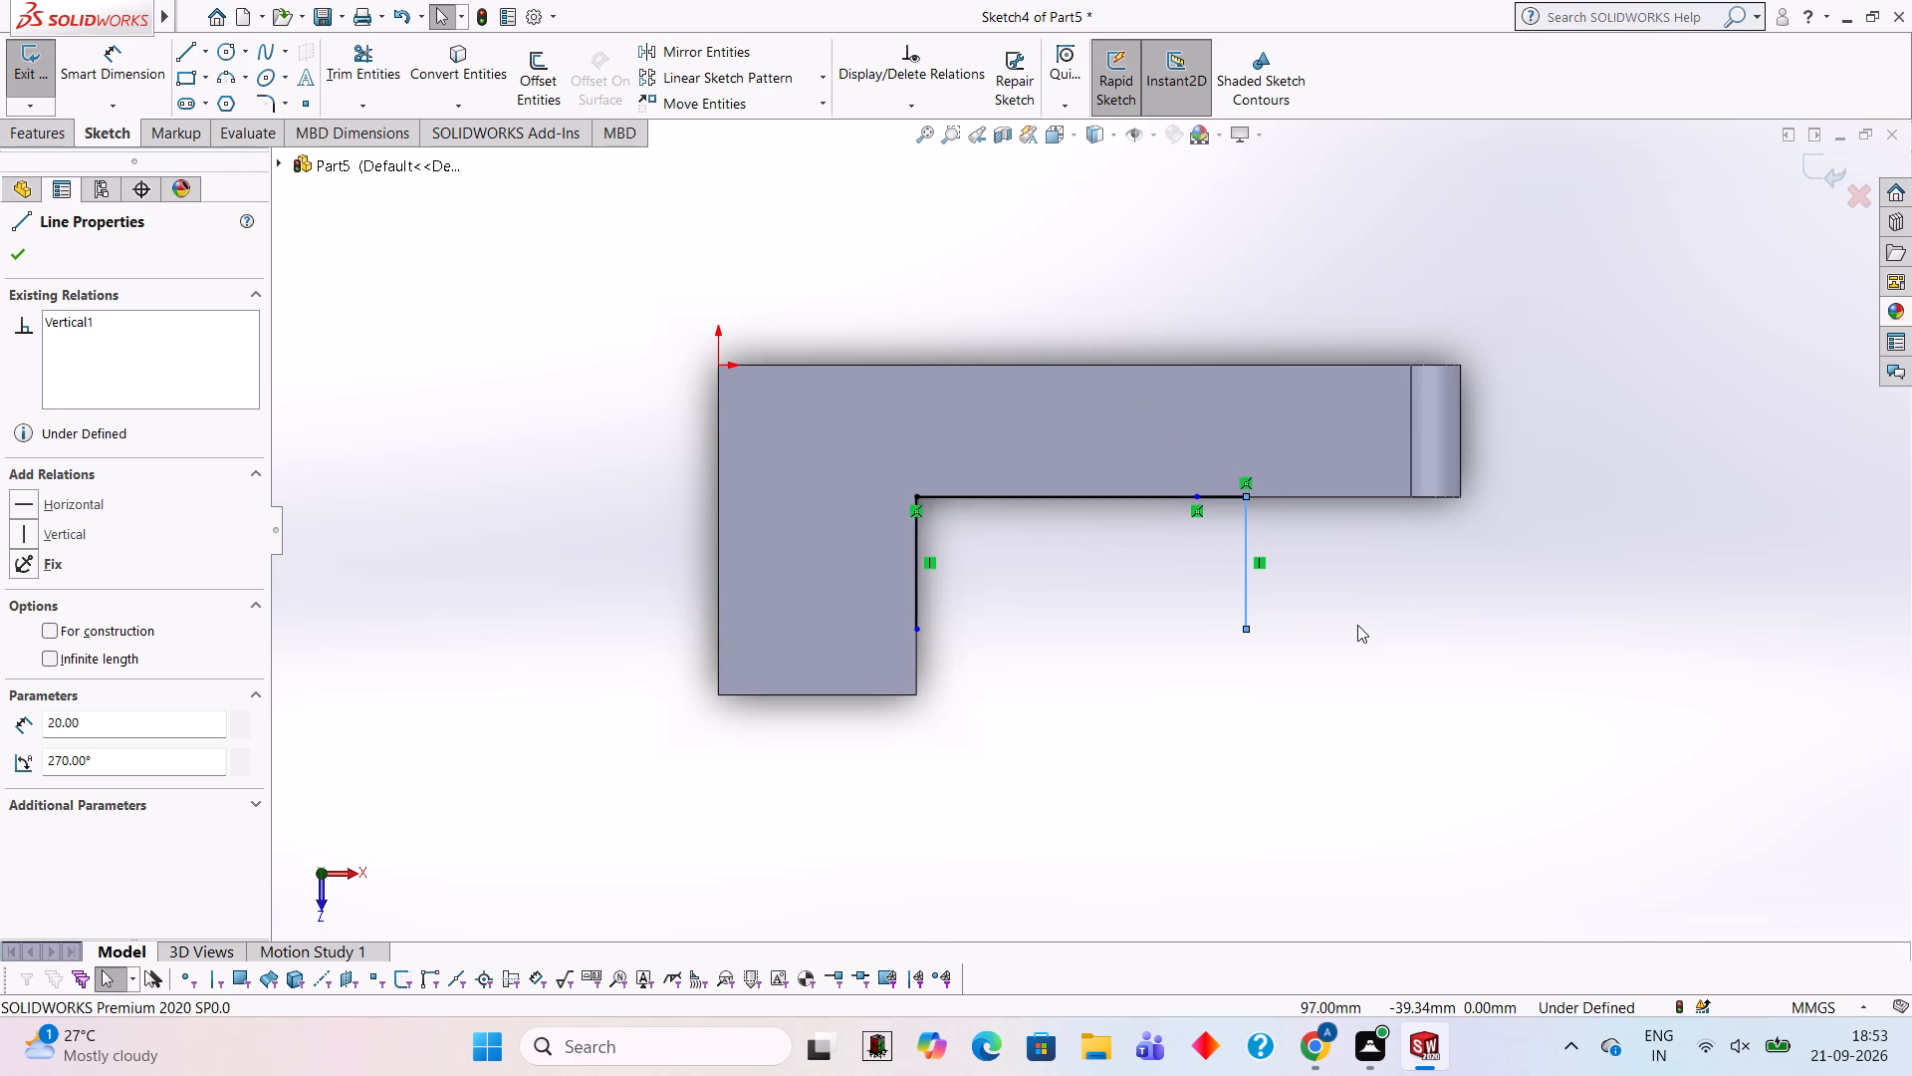
key("ctrl+z")
left_click(1582, 213)
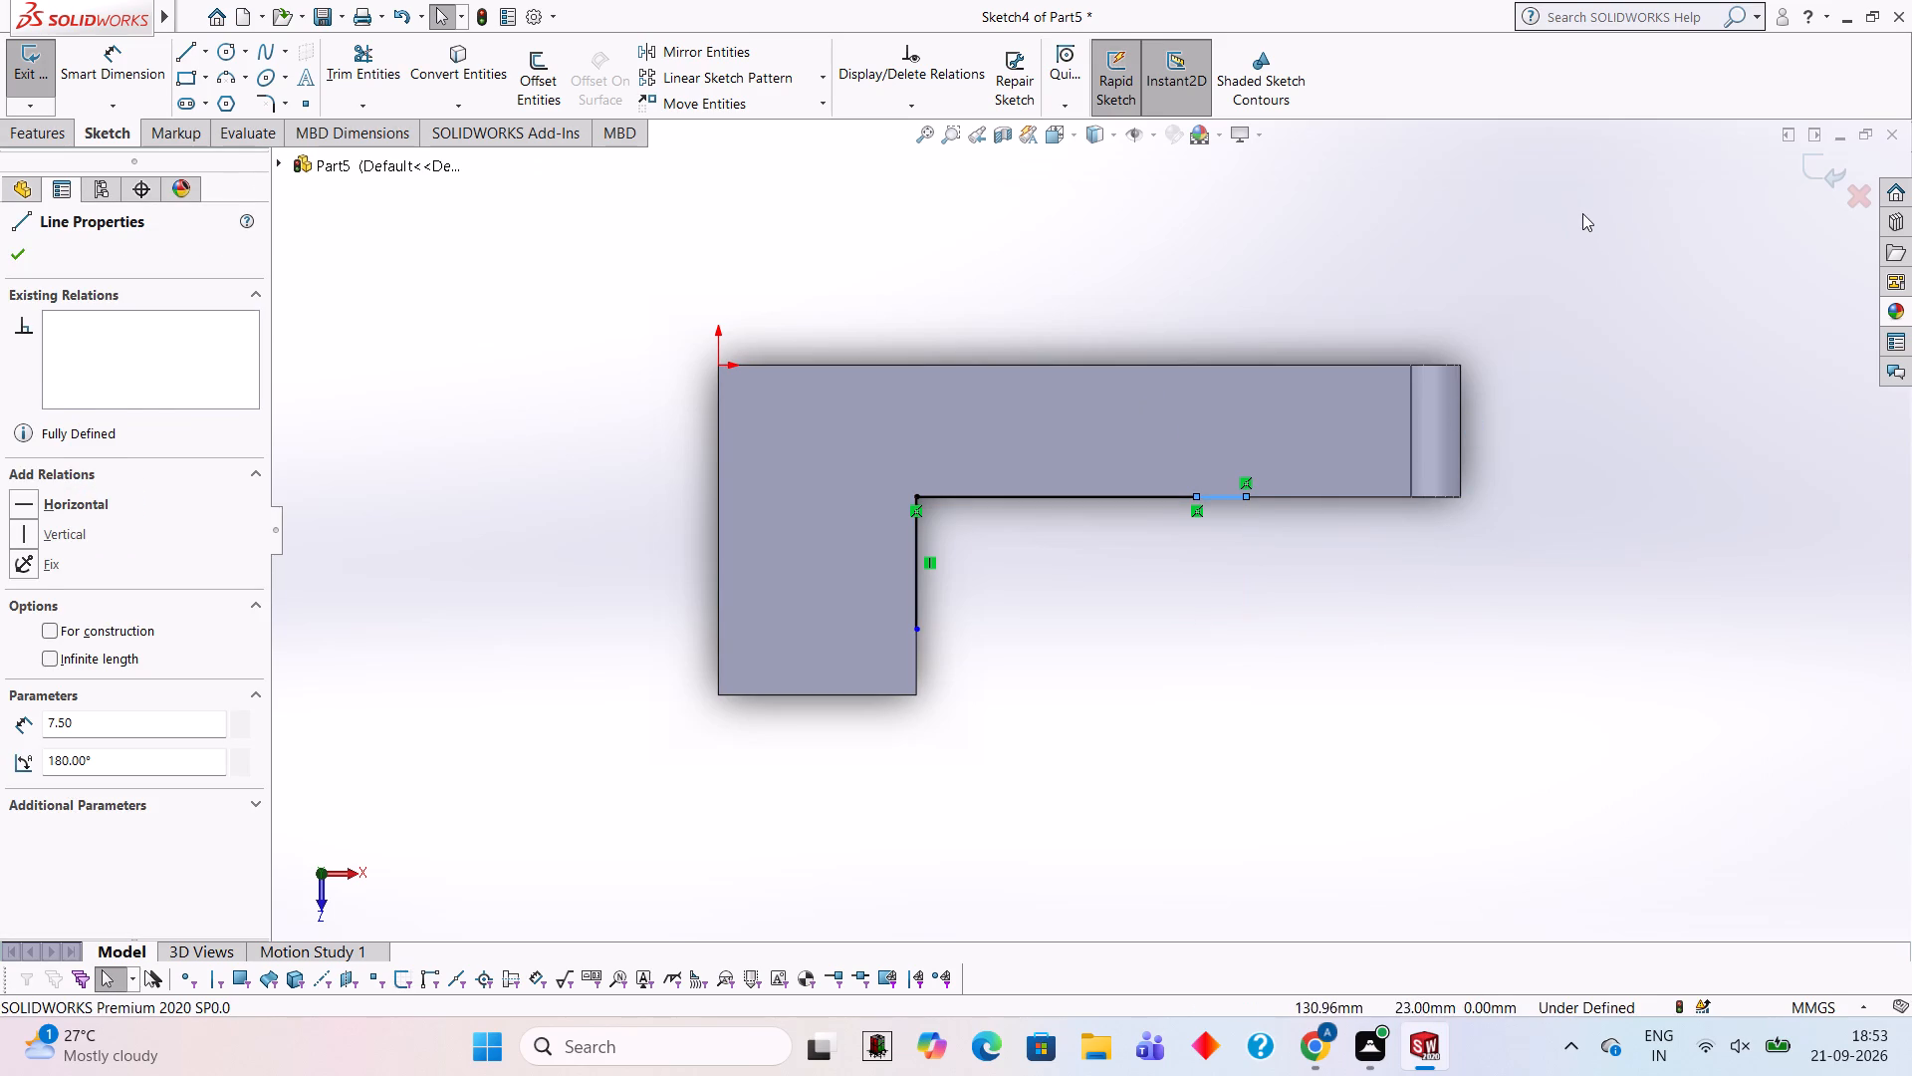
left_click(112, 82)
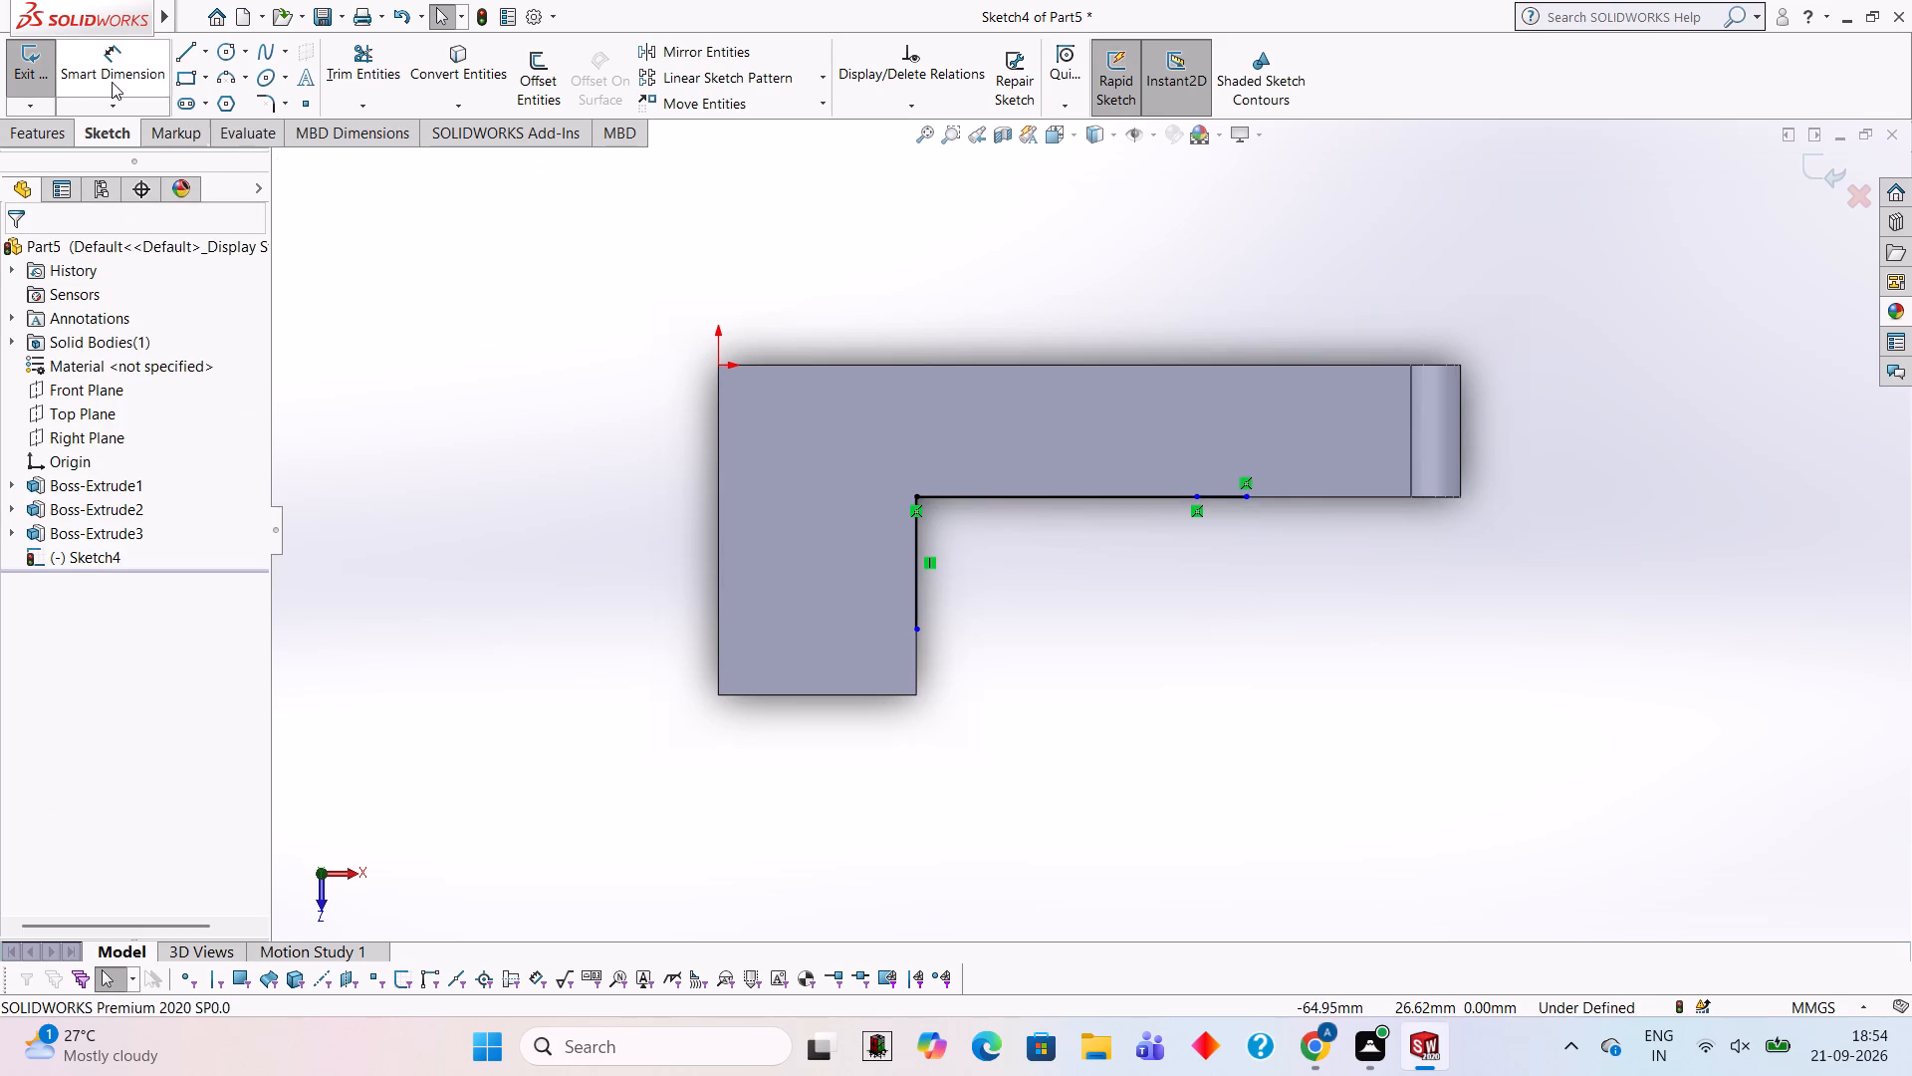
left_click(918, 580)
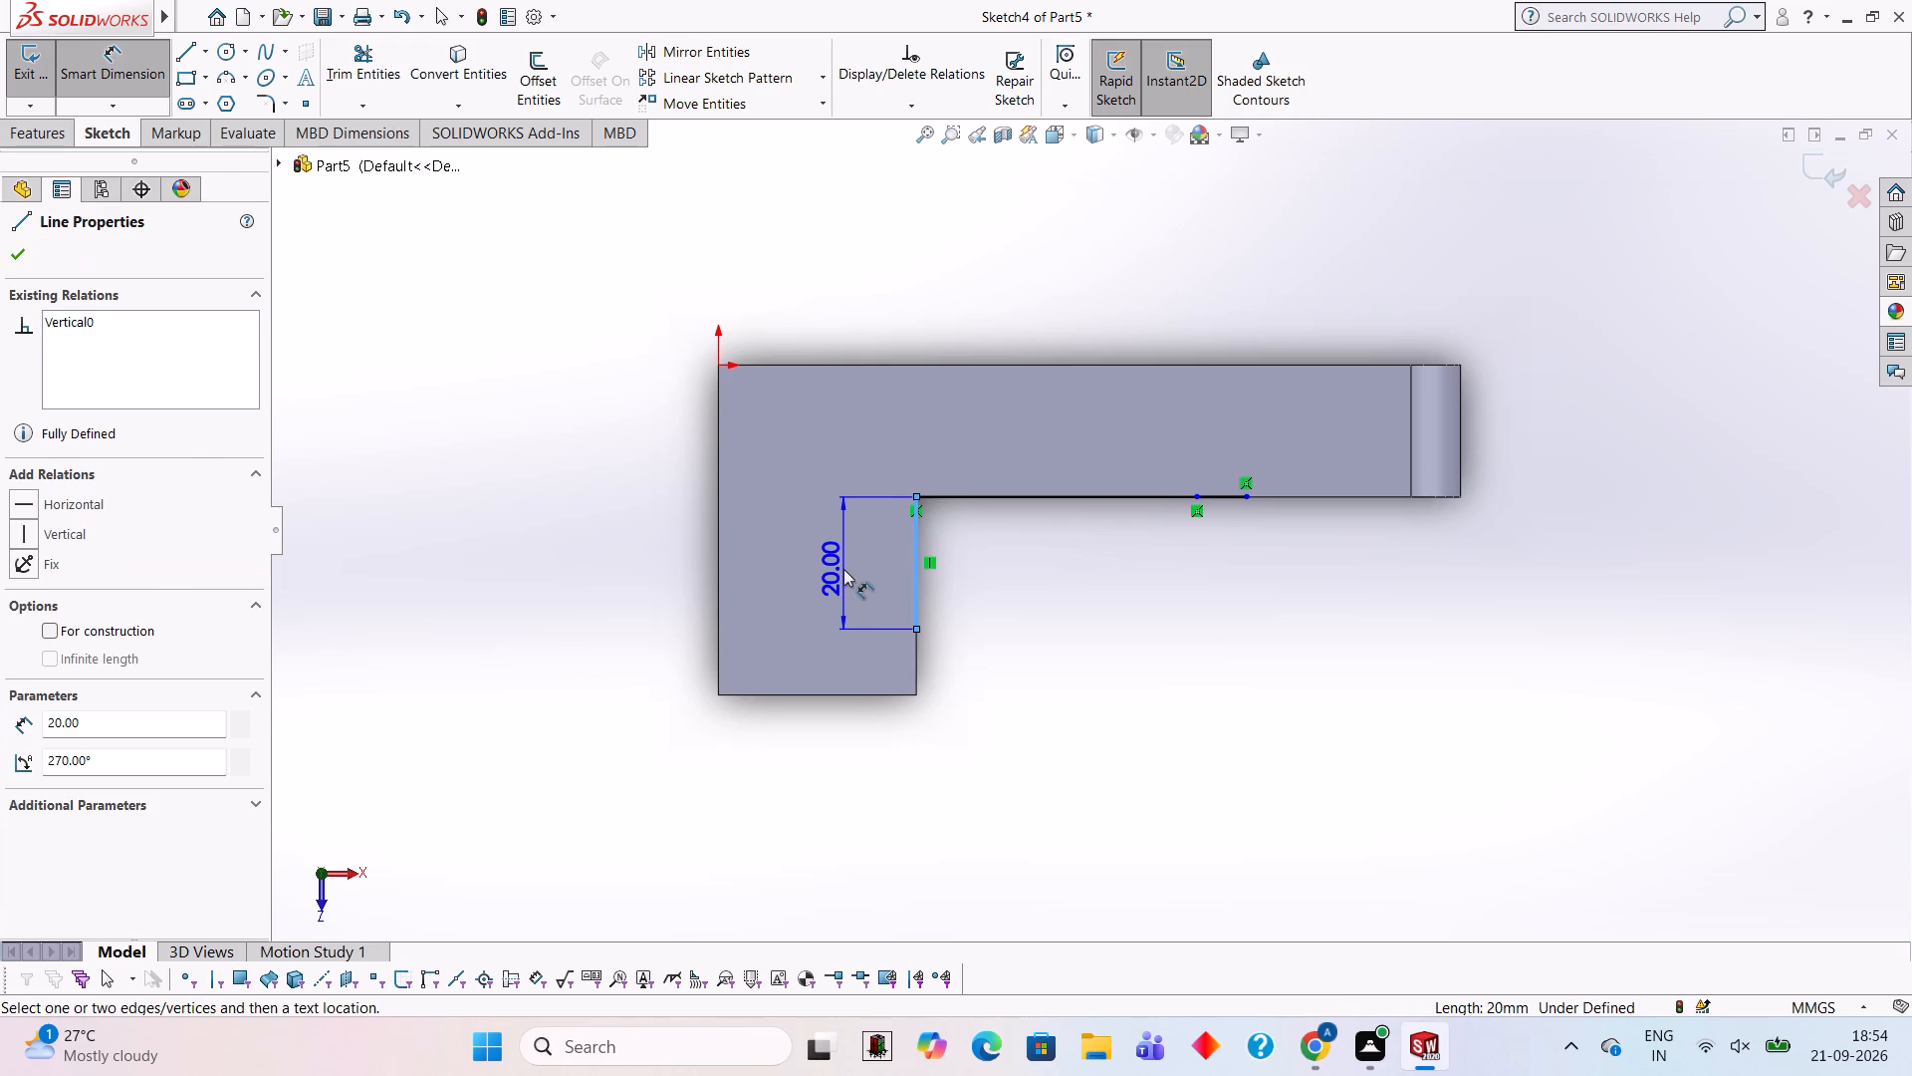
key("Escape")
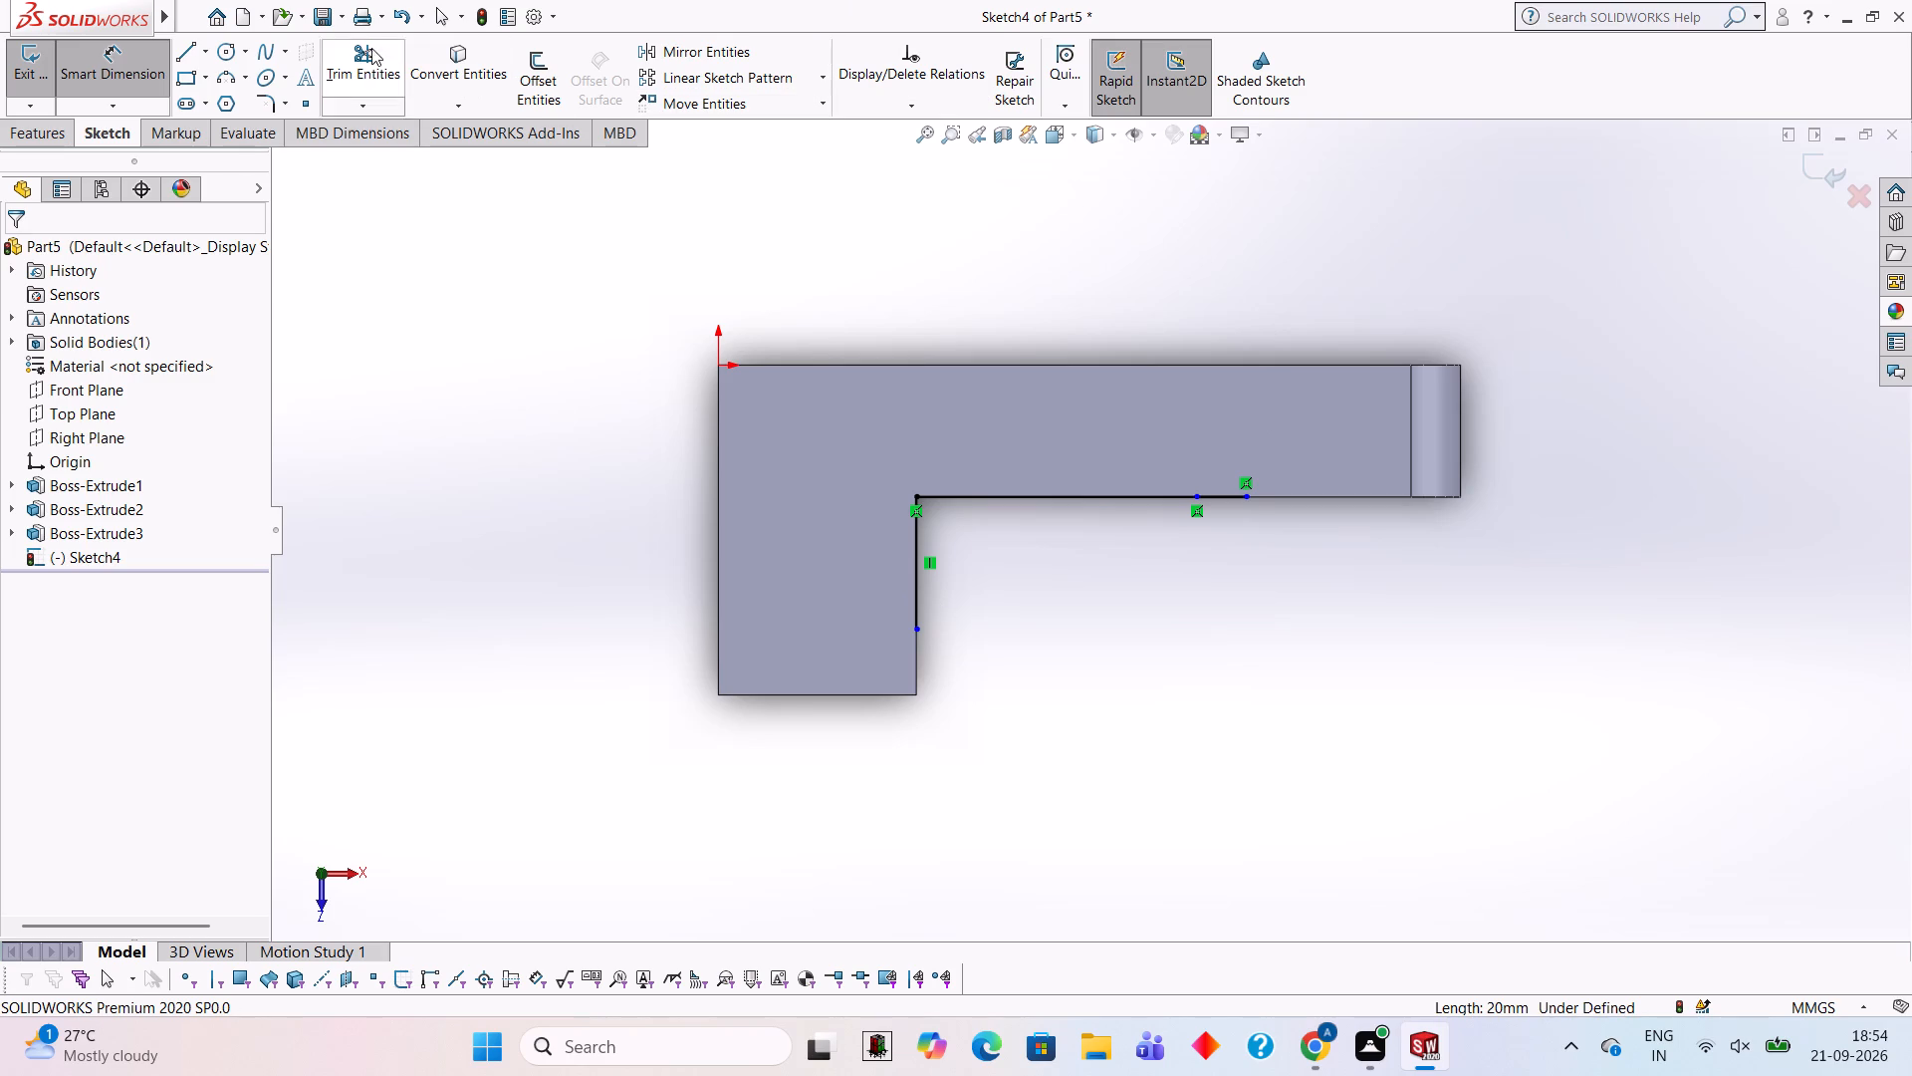
Sketch a 20 mm vertical line away from the long arm, starting at the 50 mm line's free end.
left_click(172, 55)
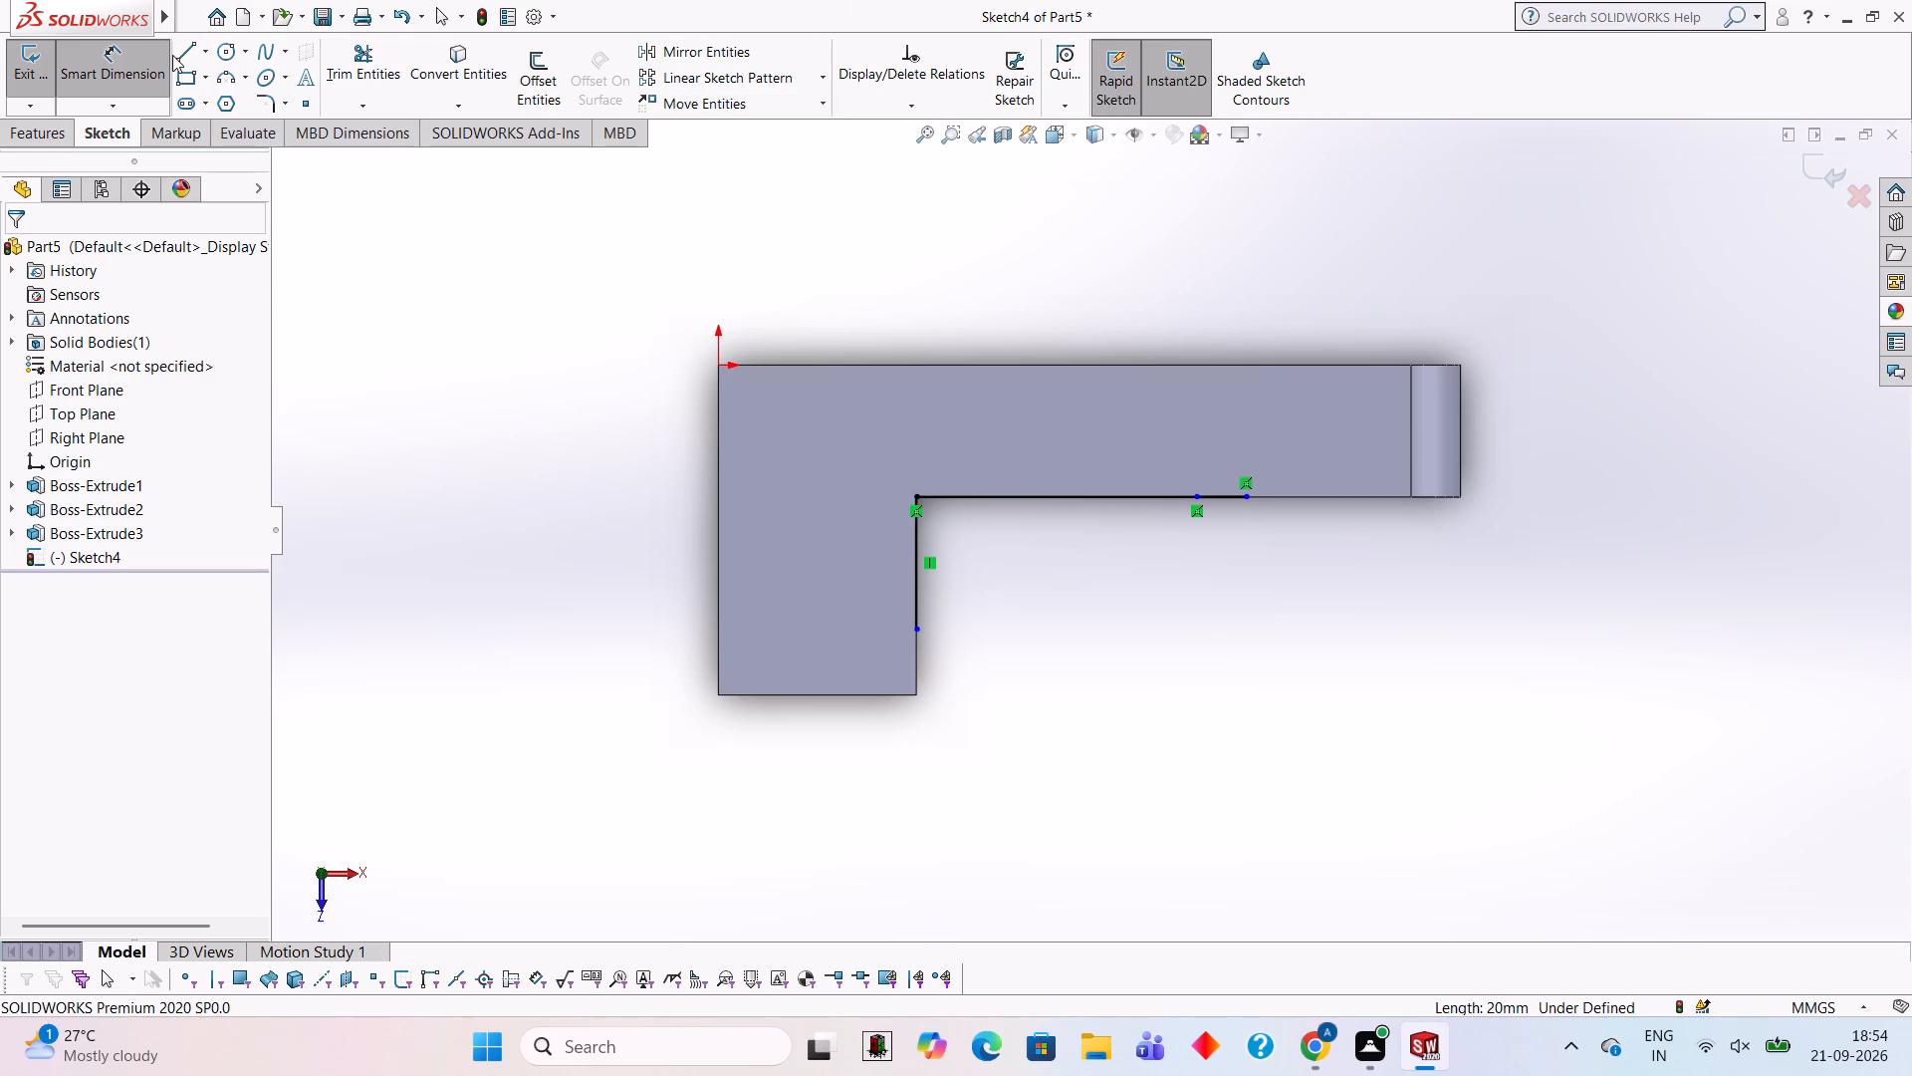
left_click(180, 55)
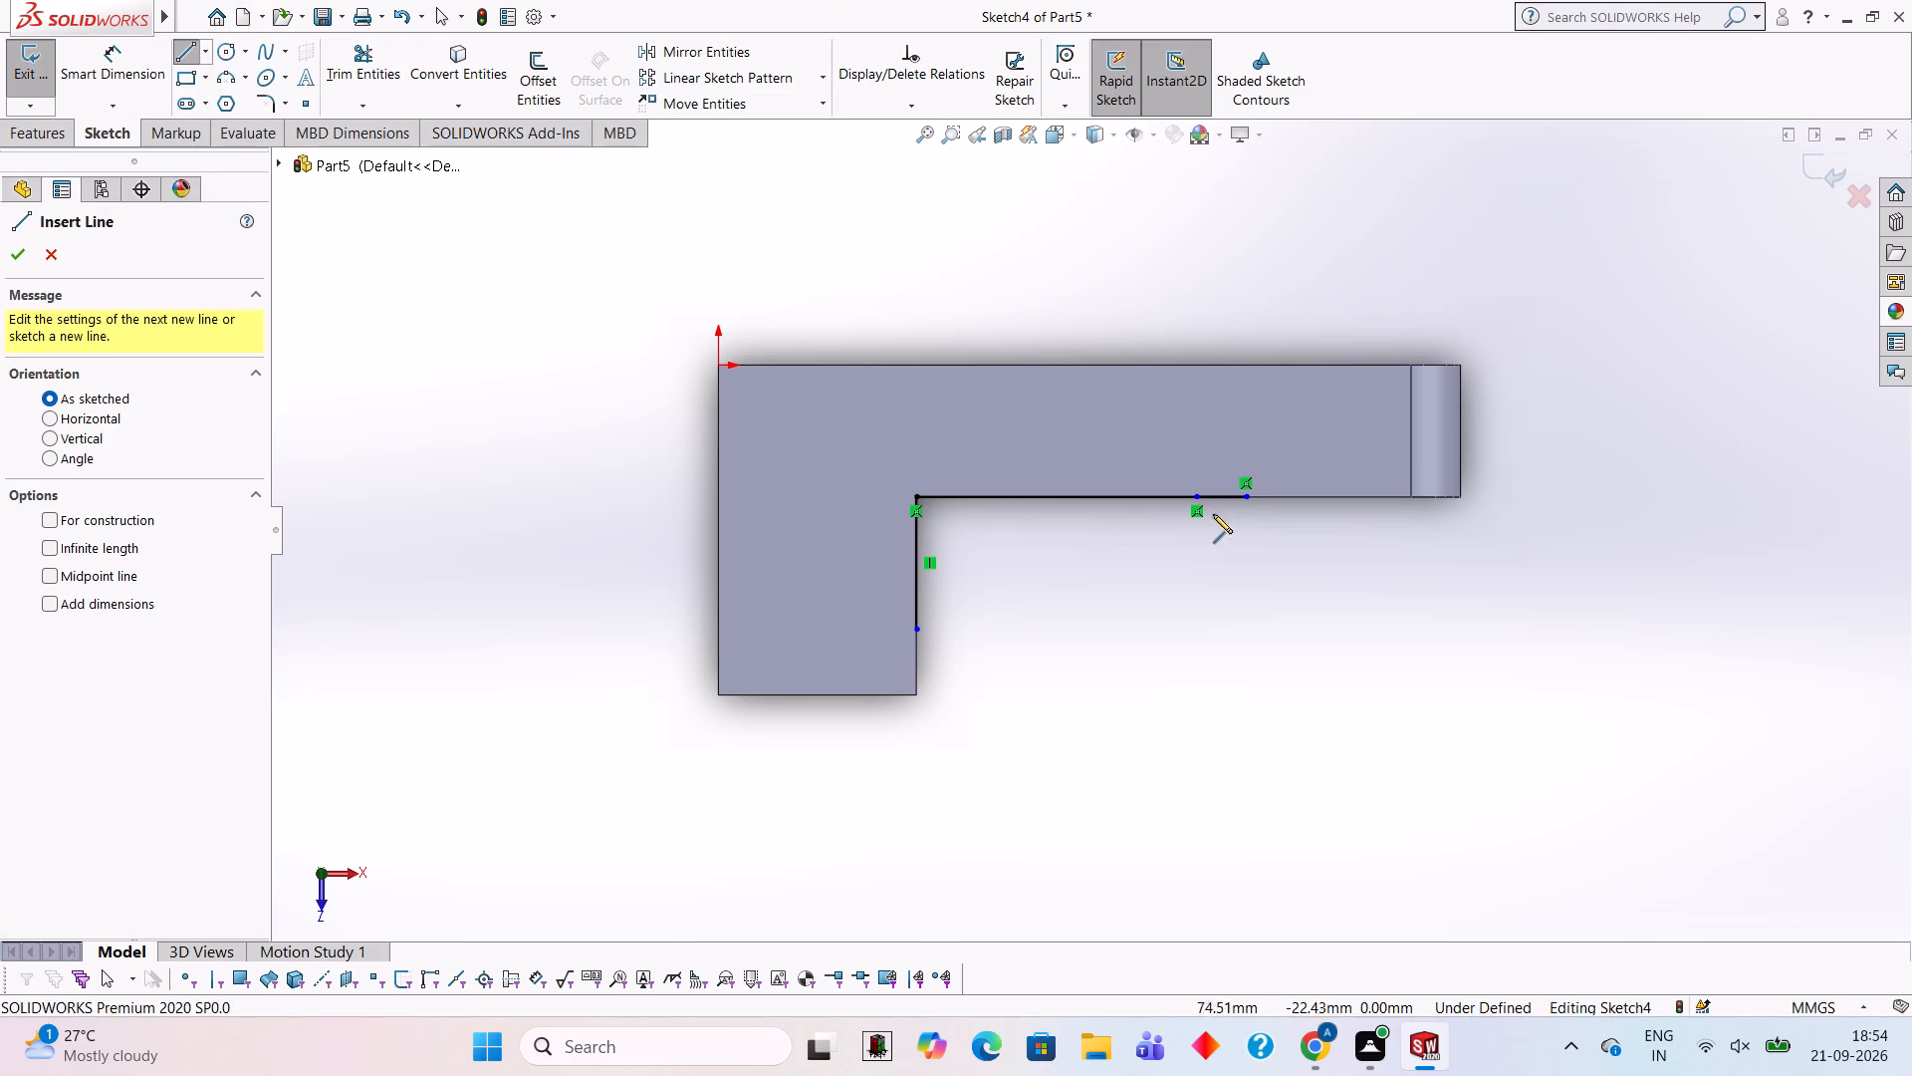
left_click(1243, 497)
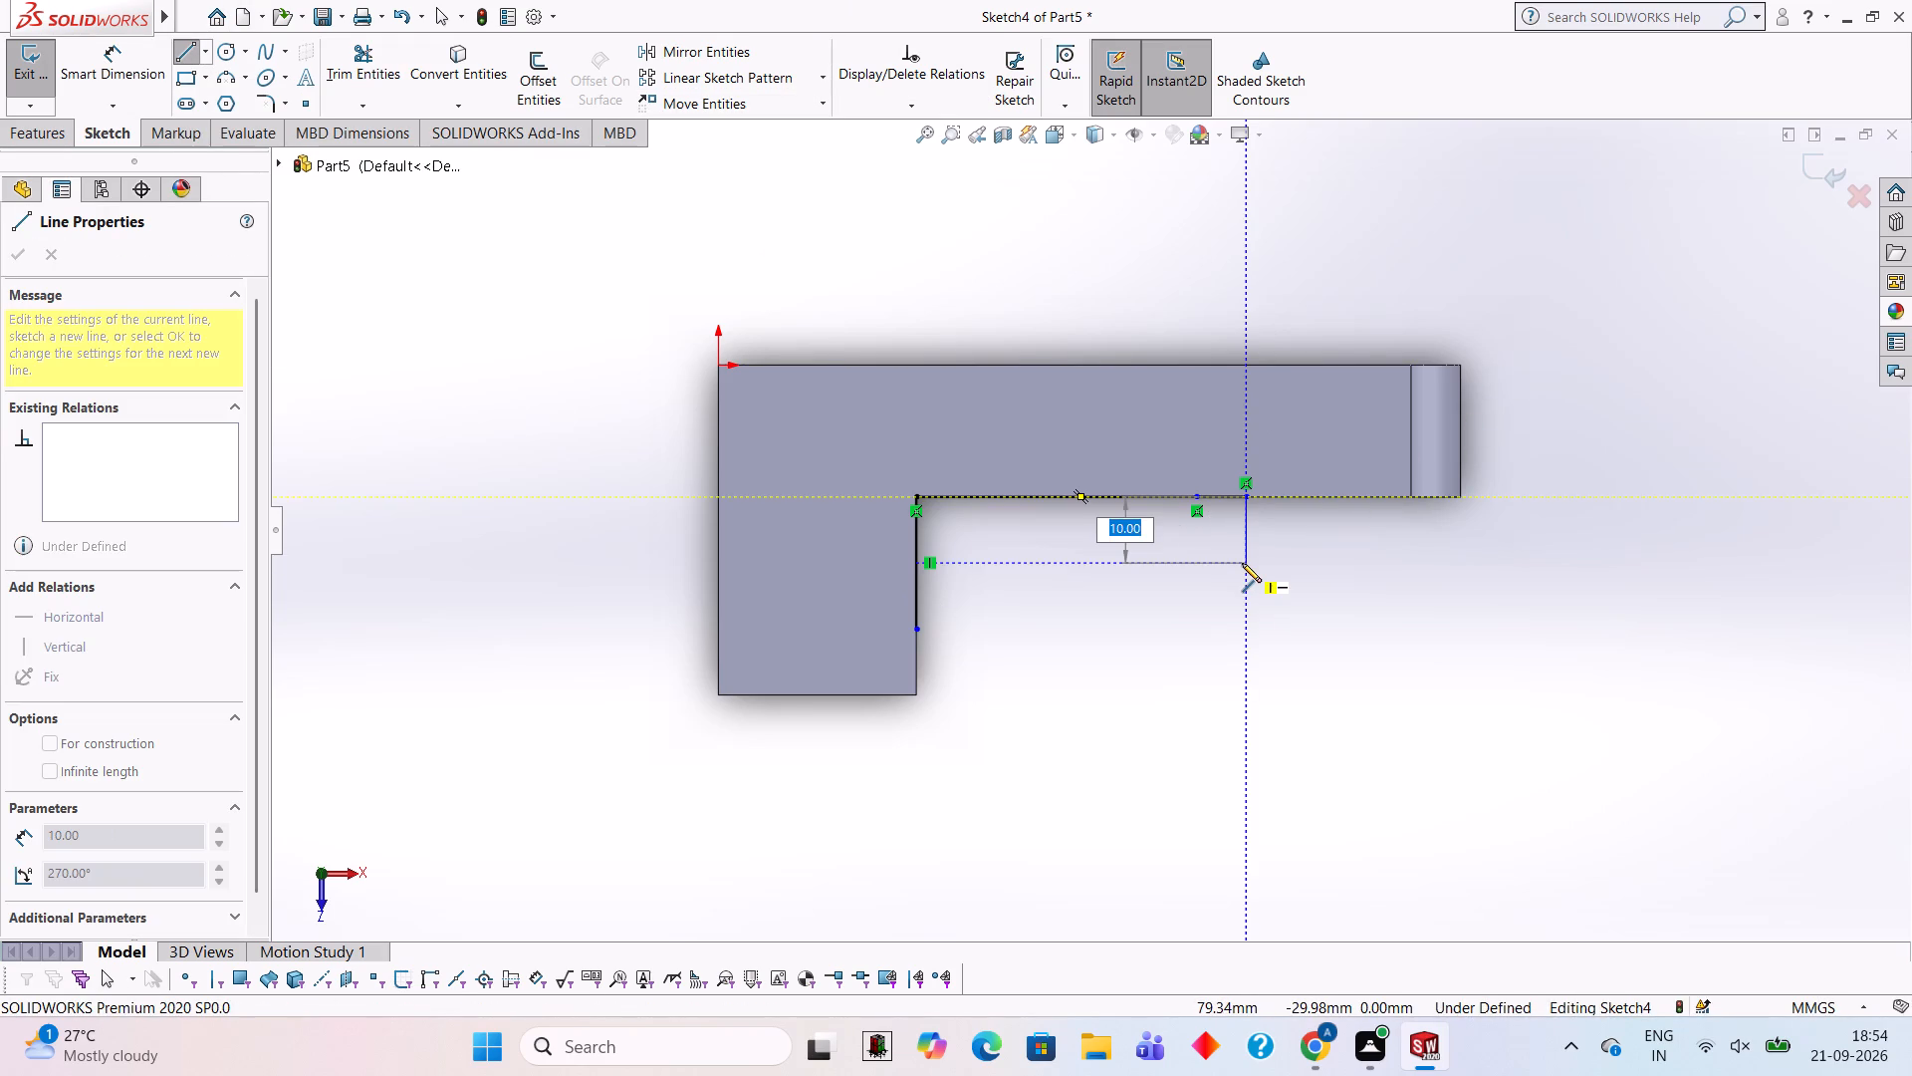
type("20")
key("Return")
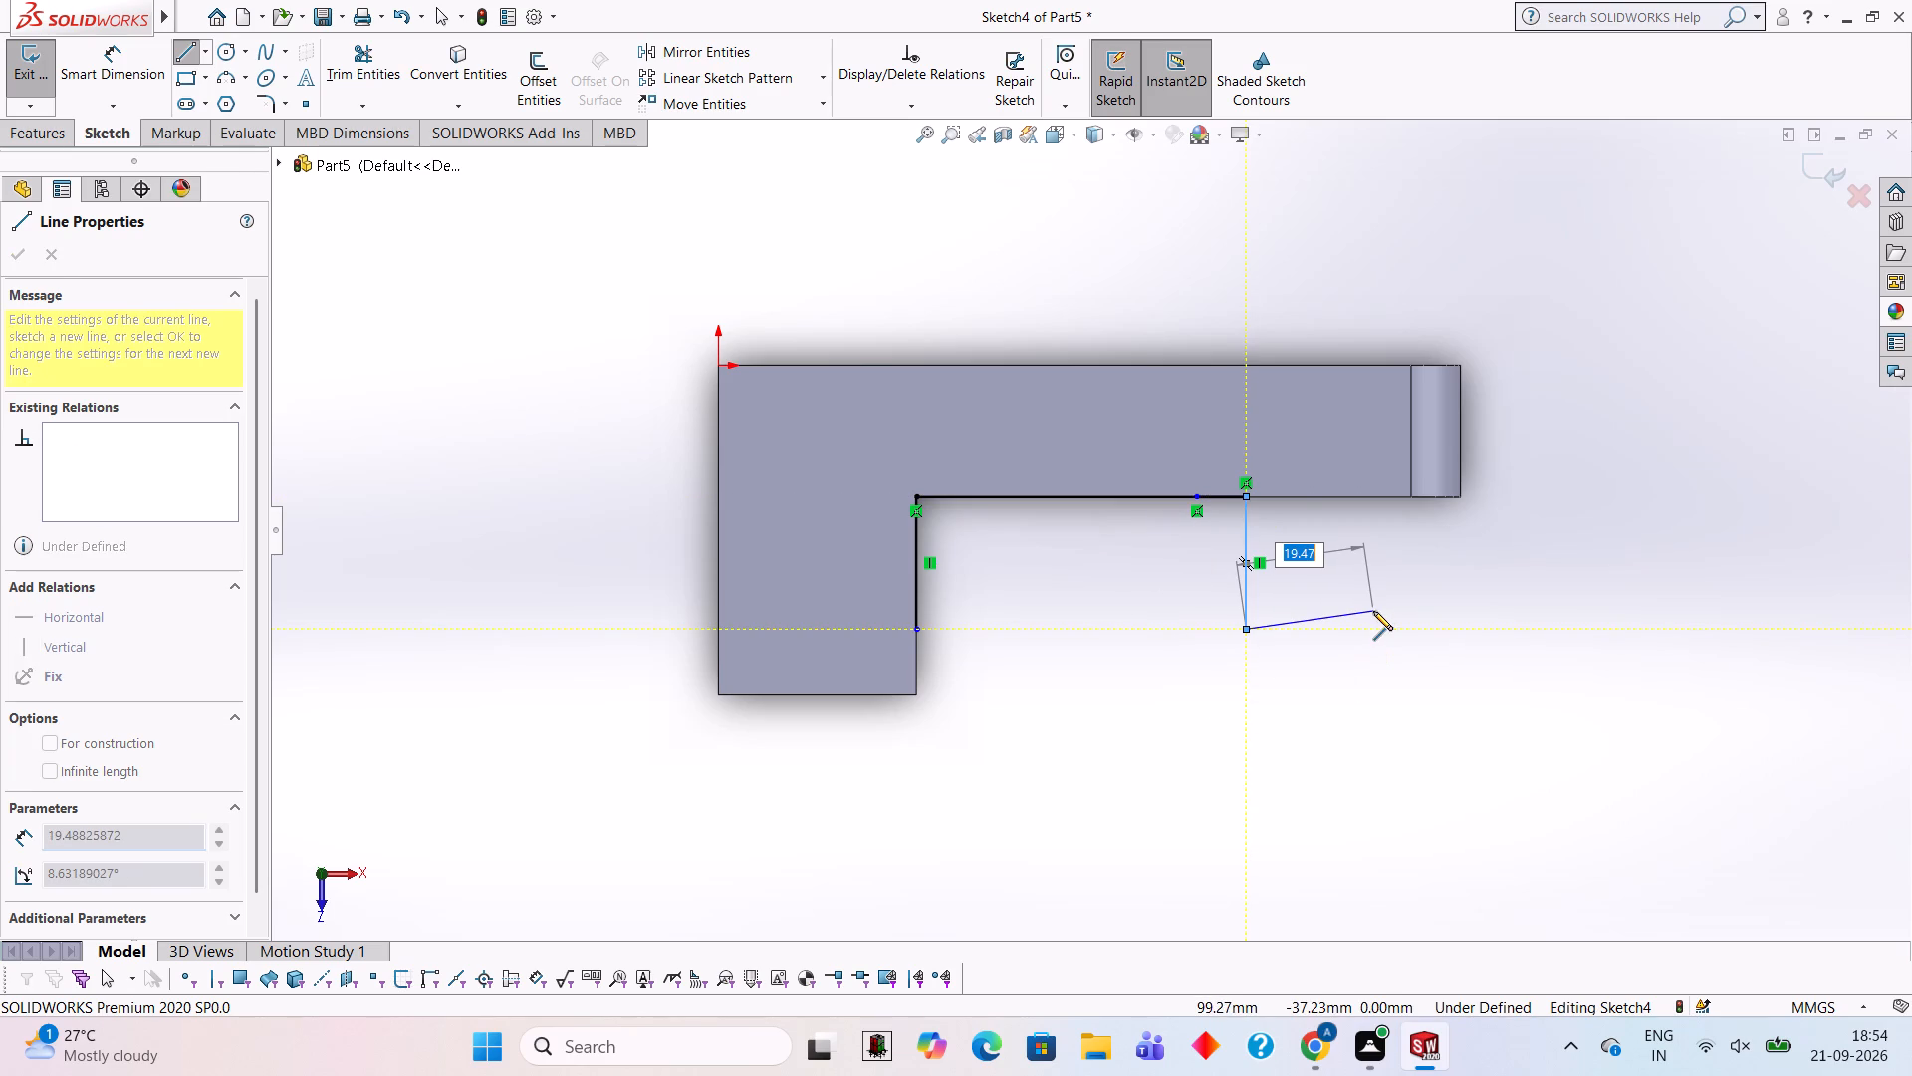
key("Escape")
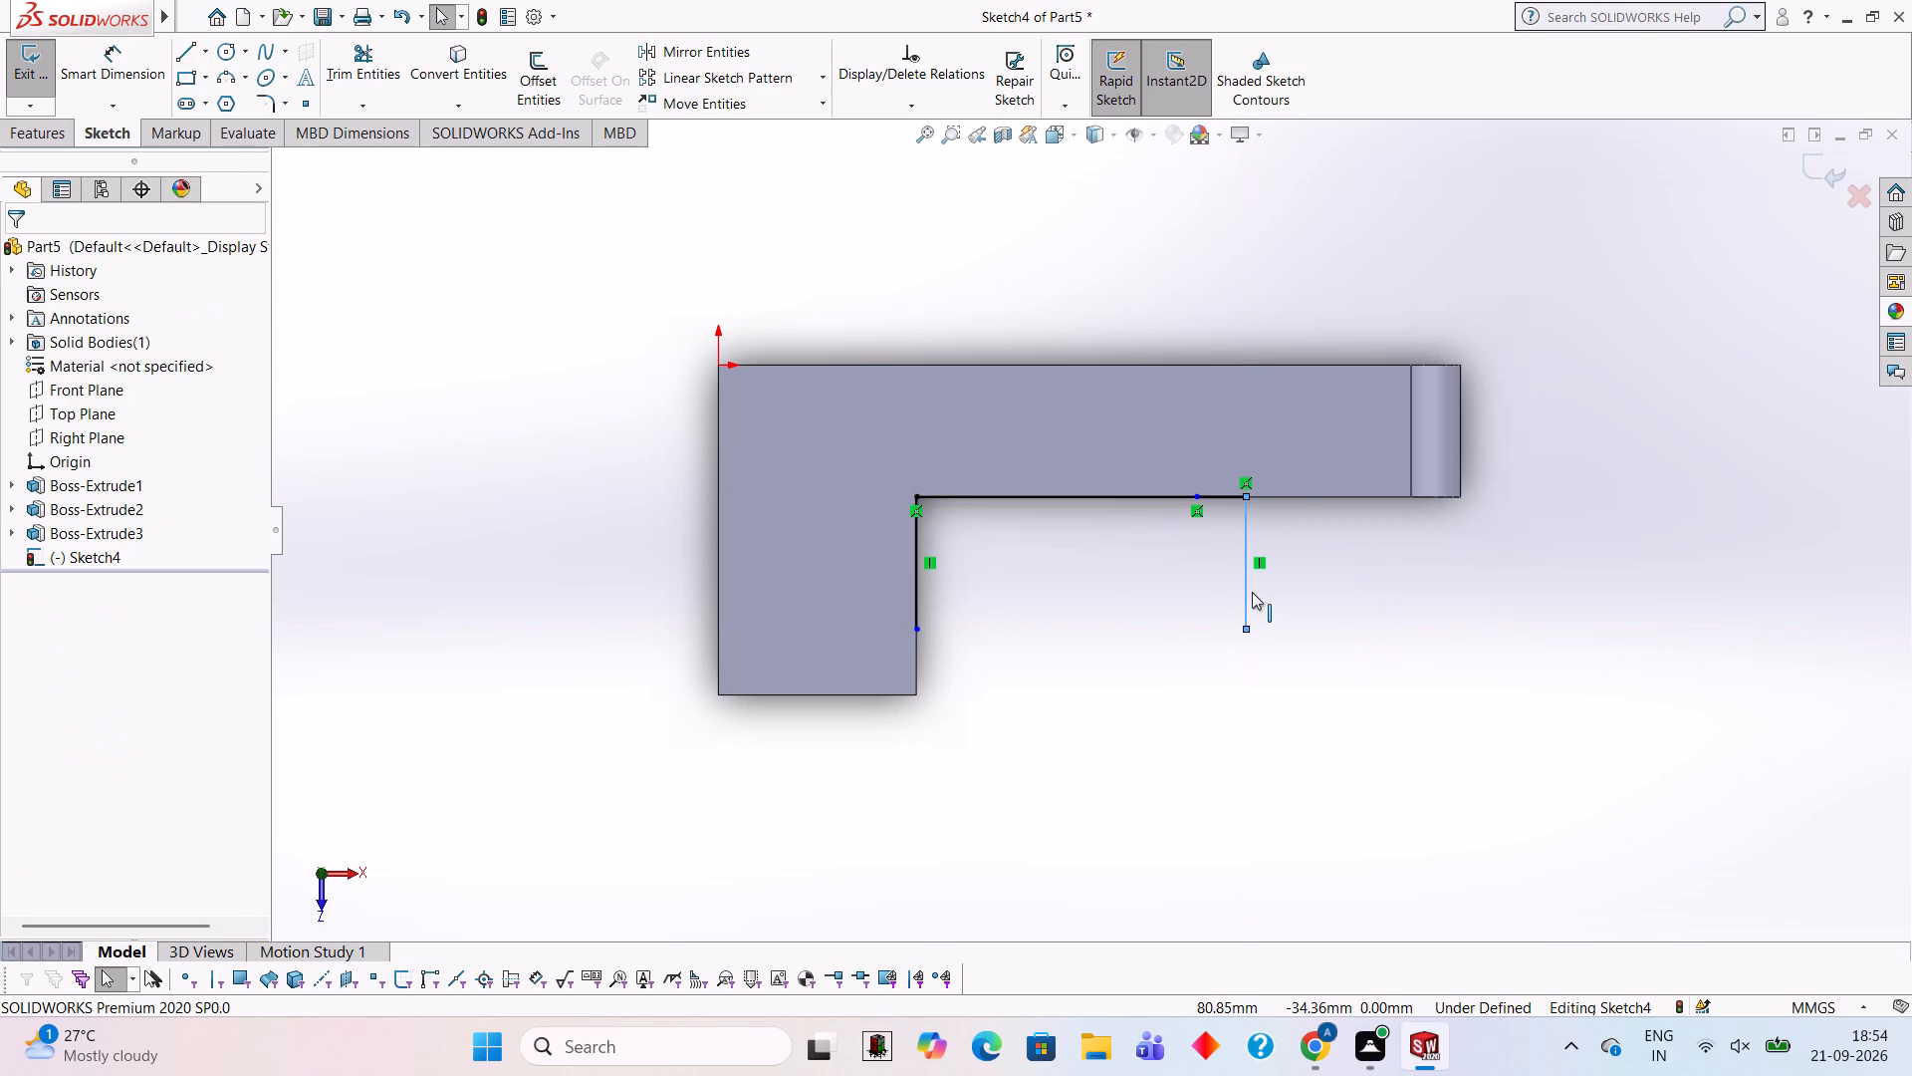
Delete the 50 mm and 7.5 mm horizontal sketch lines lying along the long arm's inner edge.
left_click(1232, 498)
left_click(1363, 566)
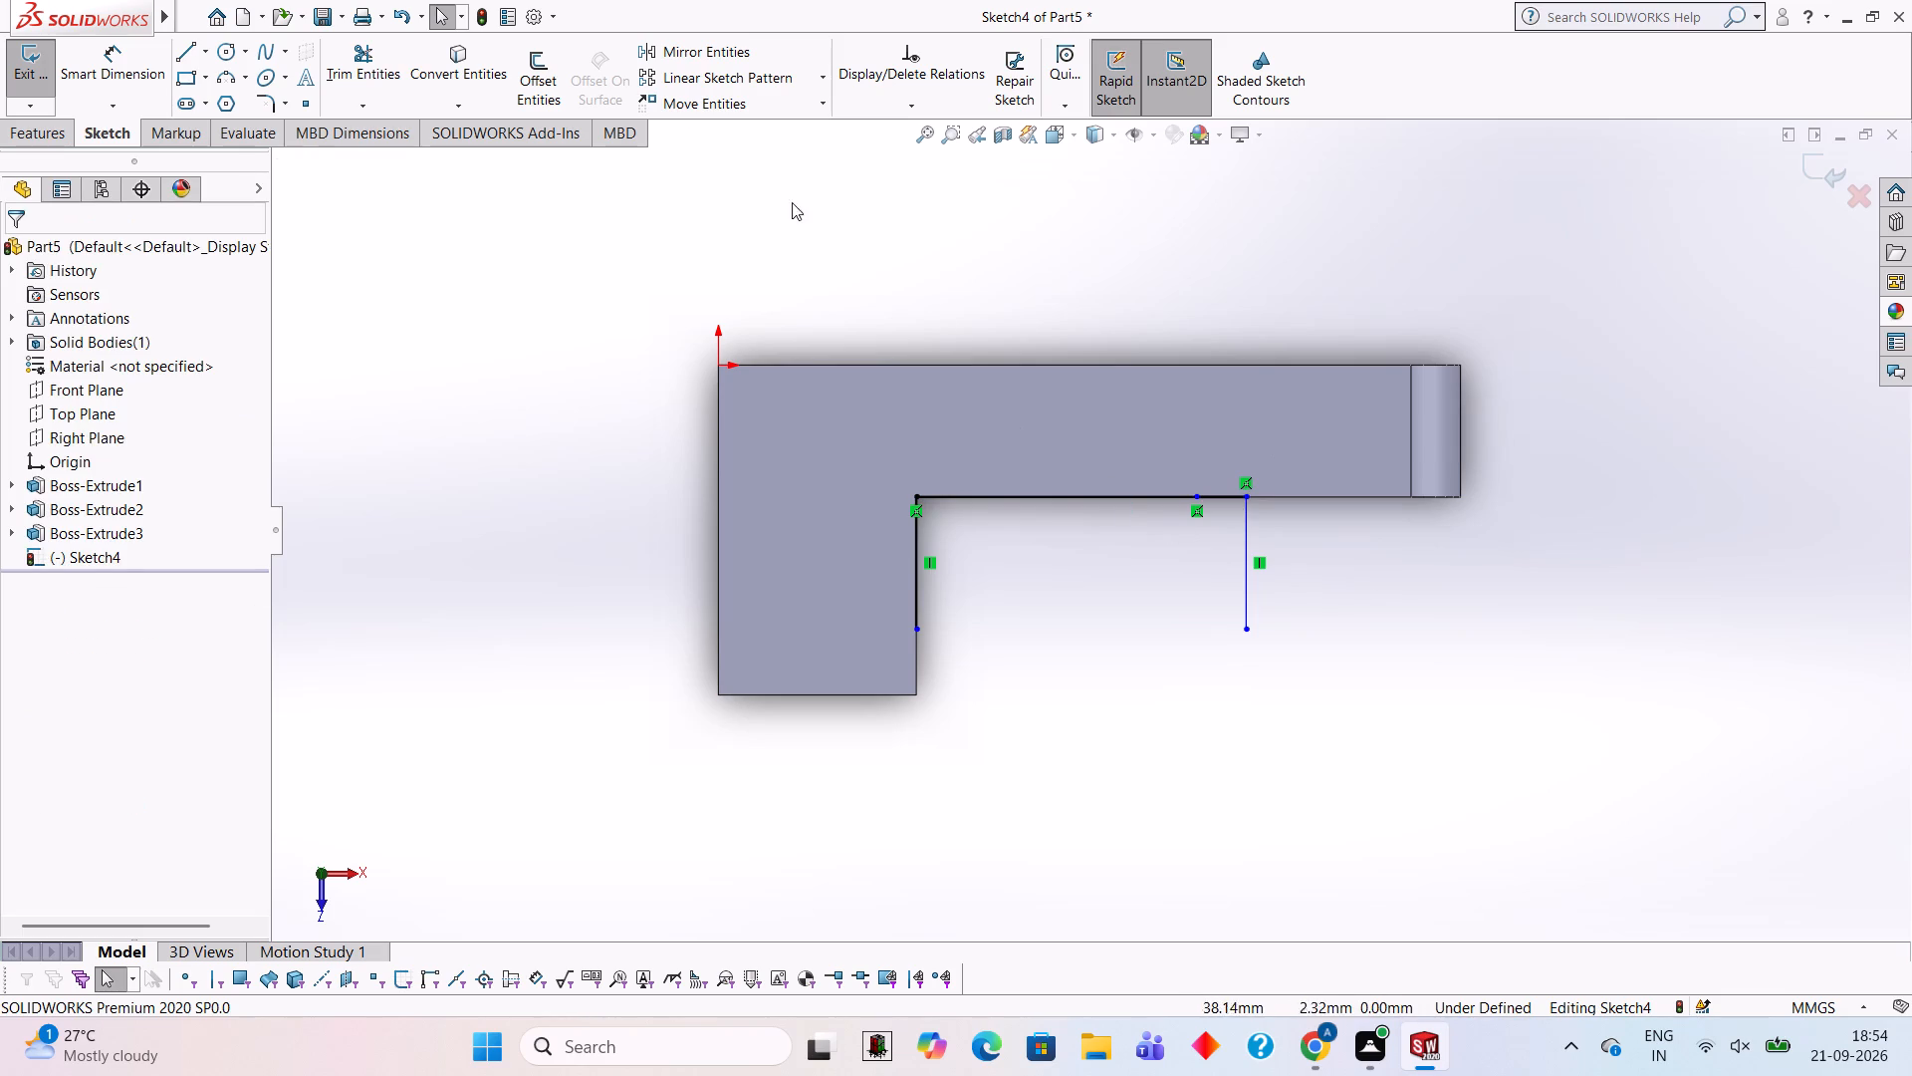
left_click(1088, 496)
key("Delete")
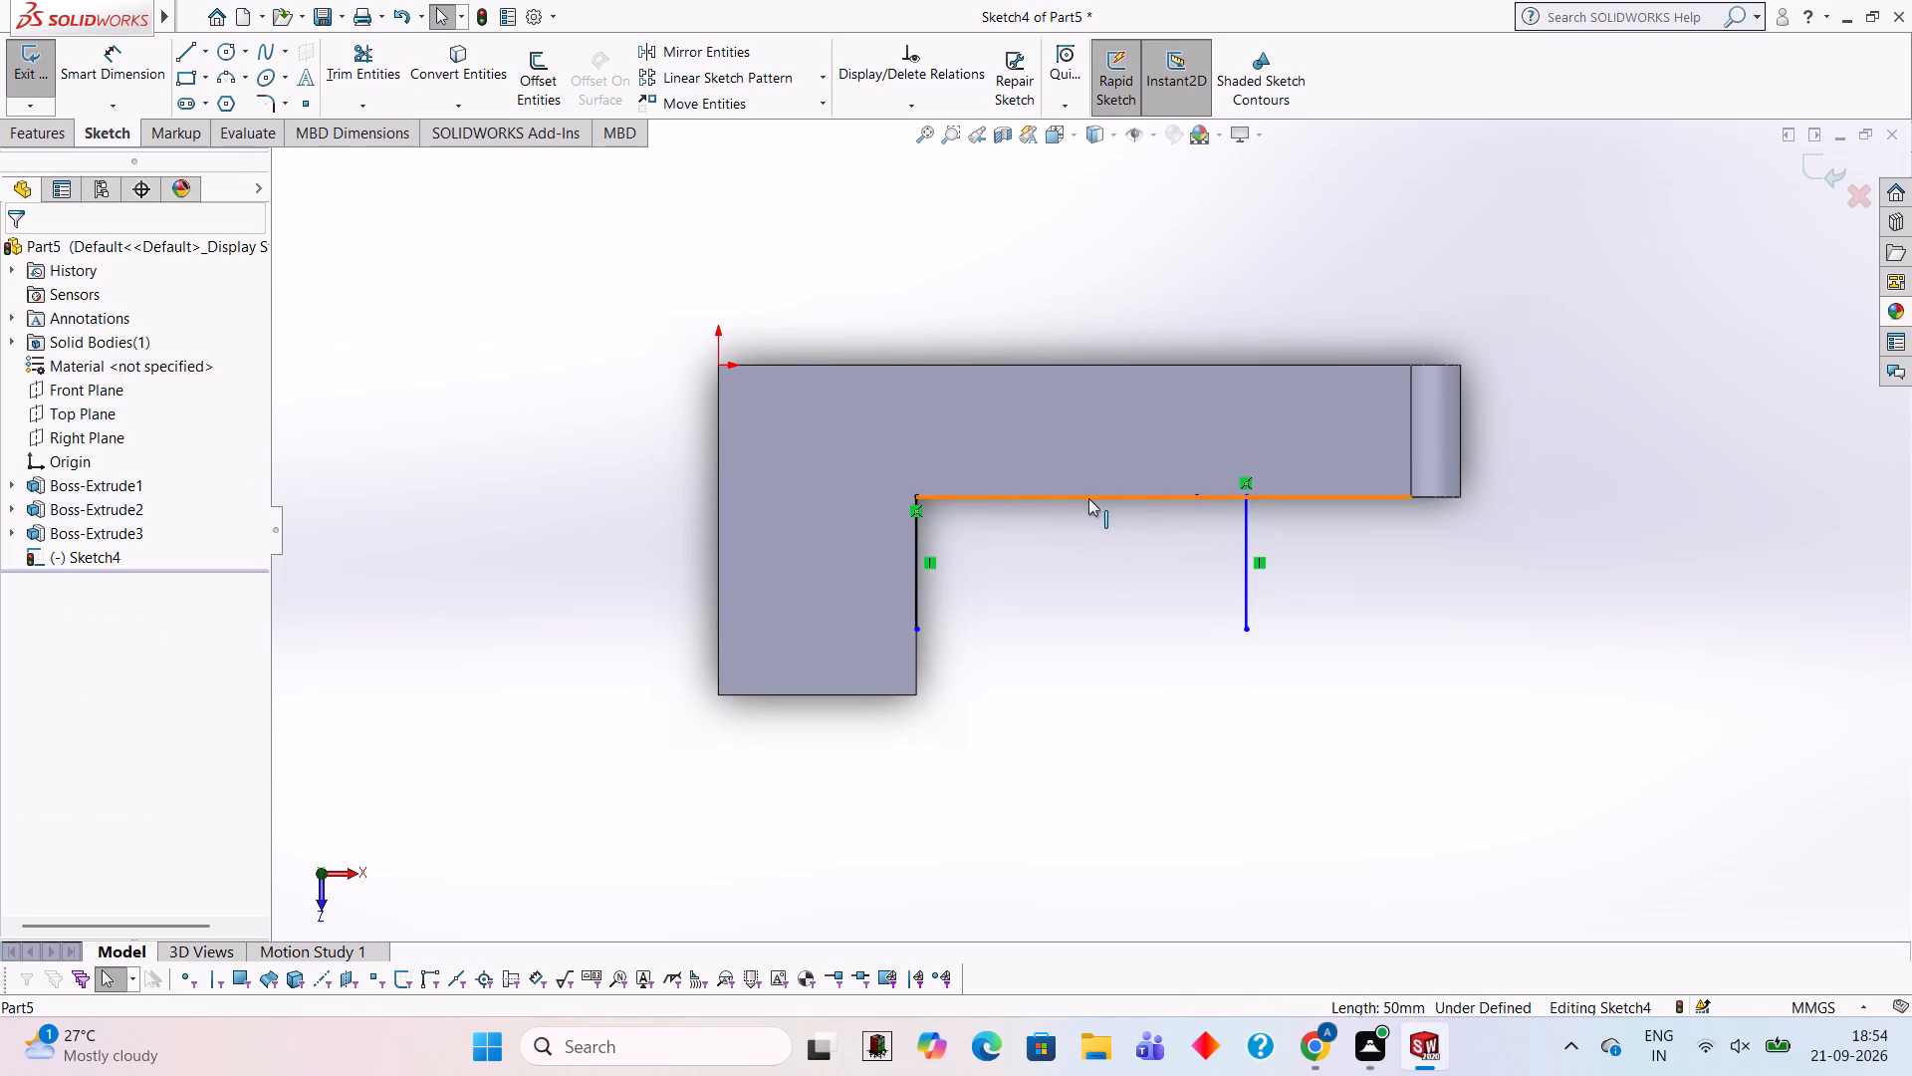
left_click(1205, 500)
key("Delete")
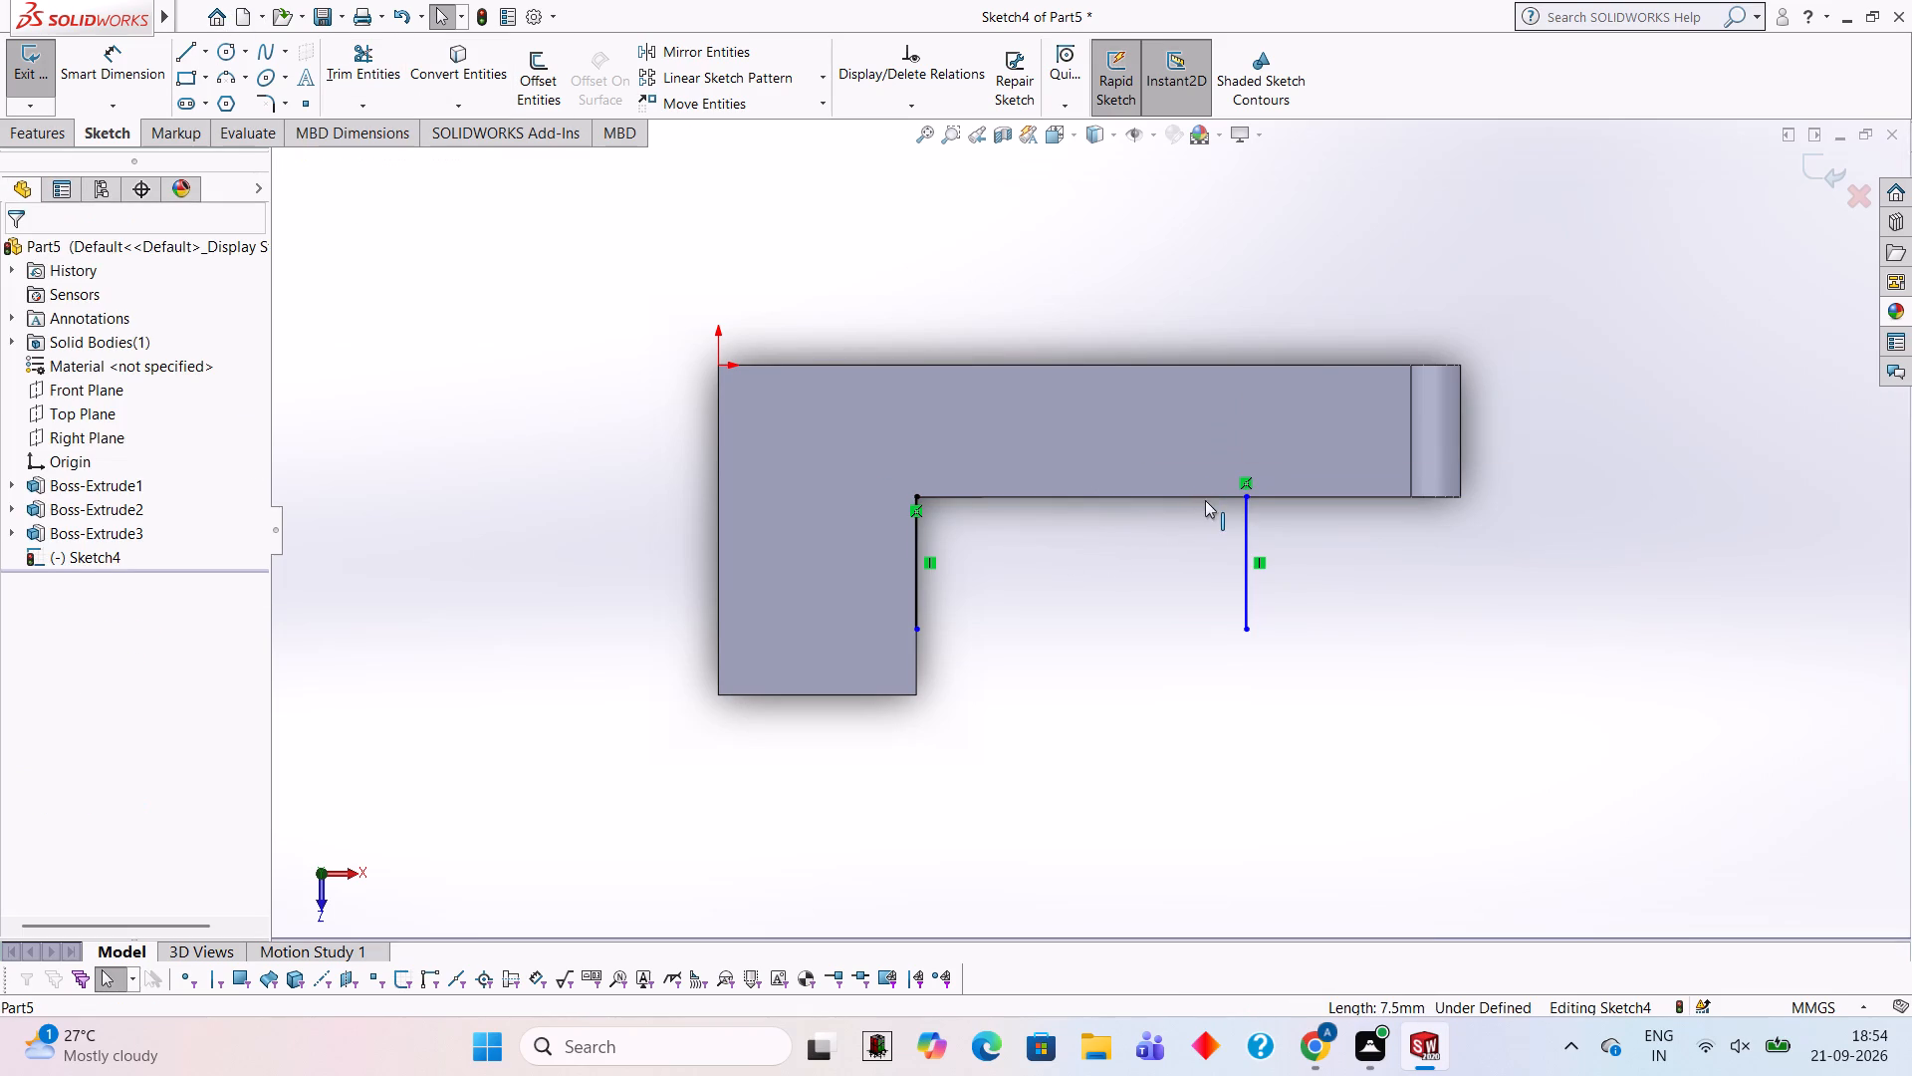
Sketch a 50 mm horizontal line from the inside corner to the 20 mm vertical line's end on the long arm's edge.
left_click(176, 54)
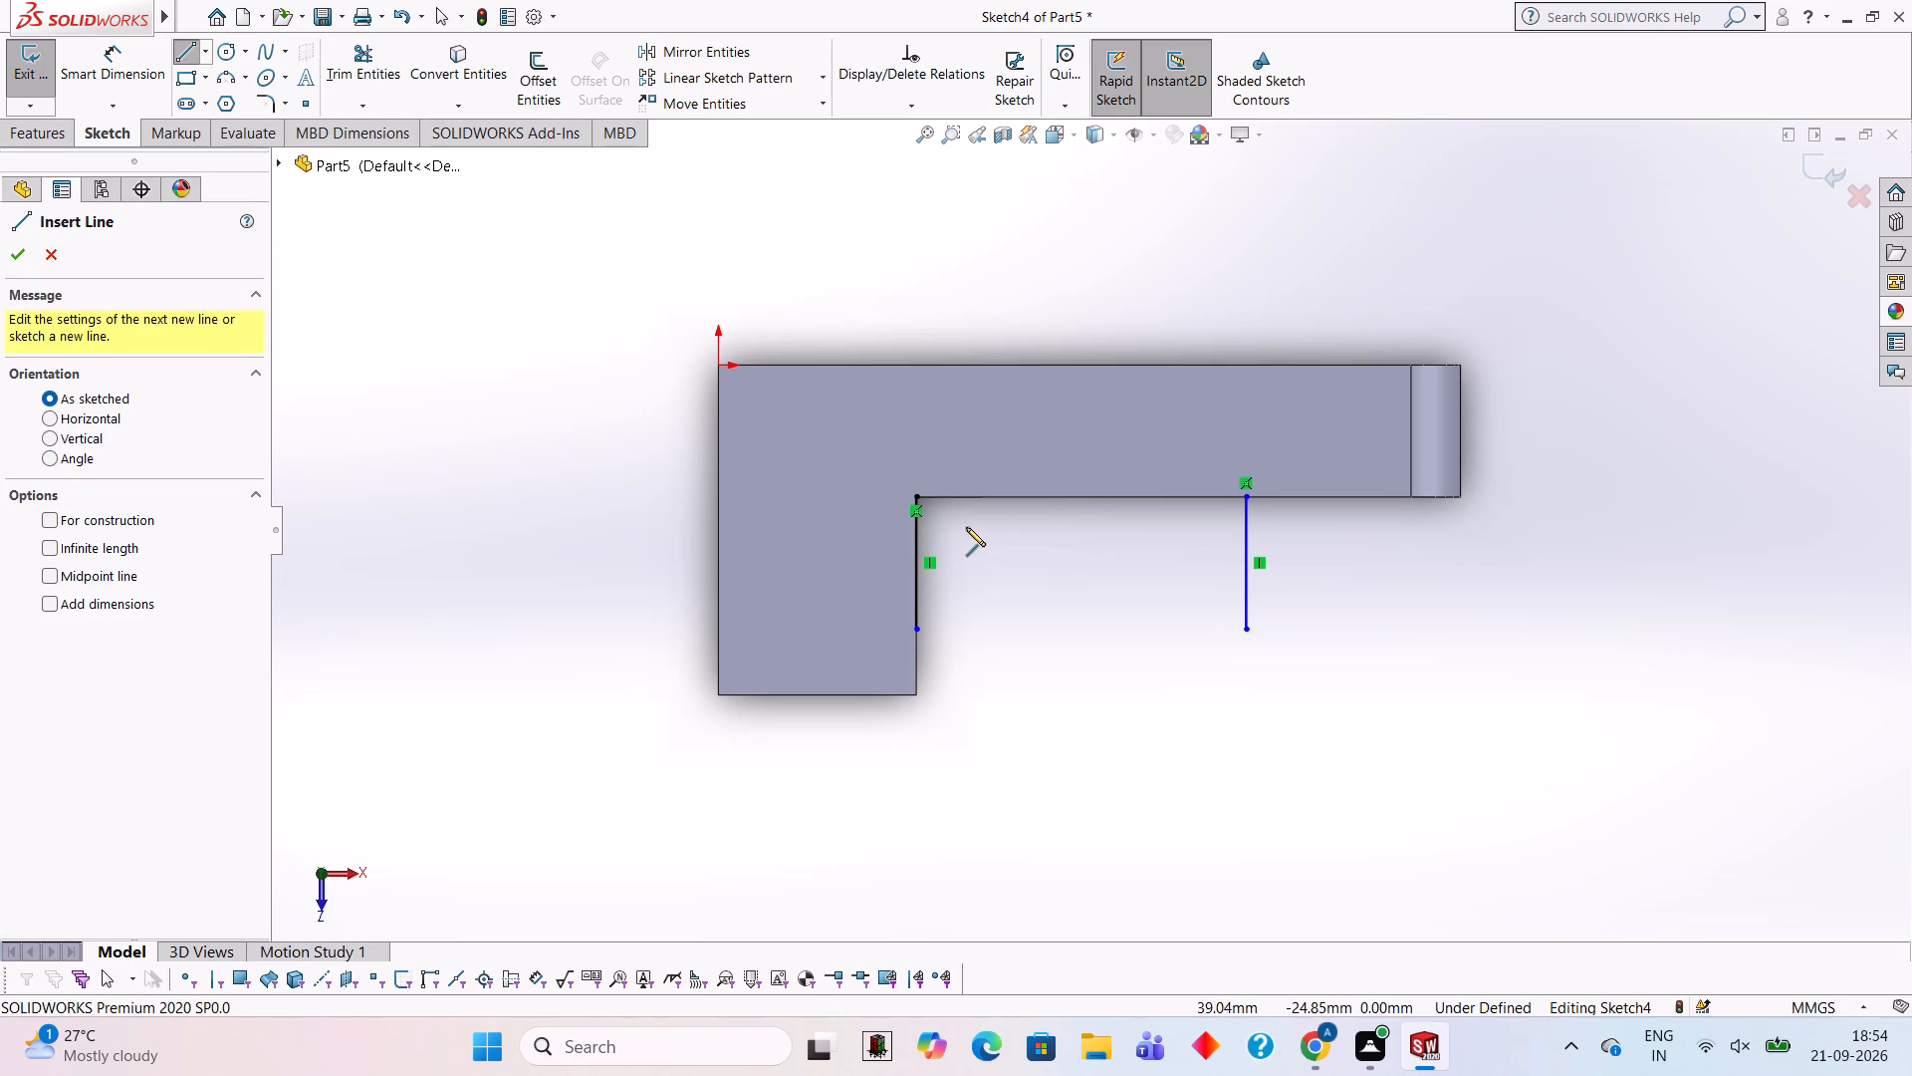
left_click(918, 494)
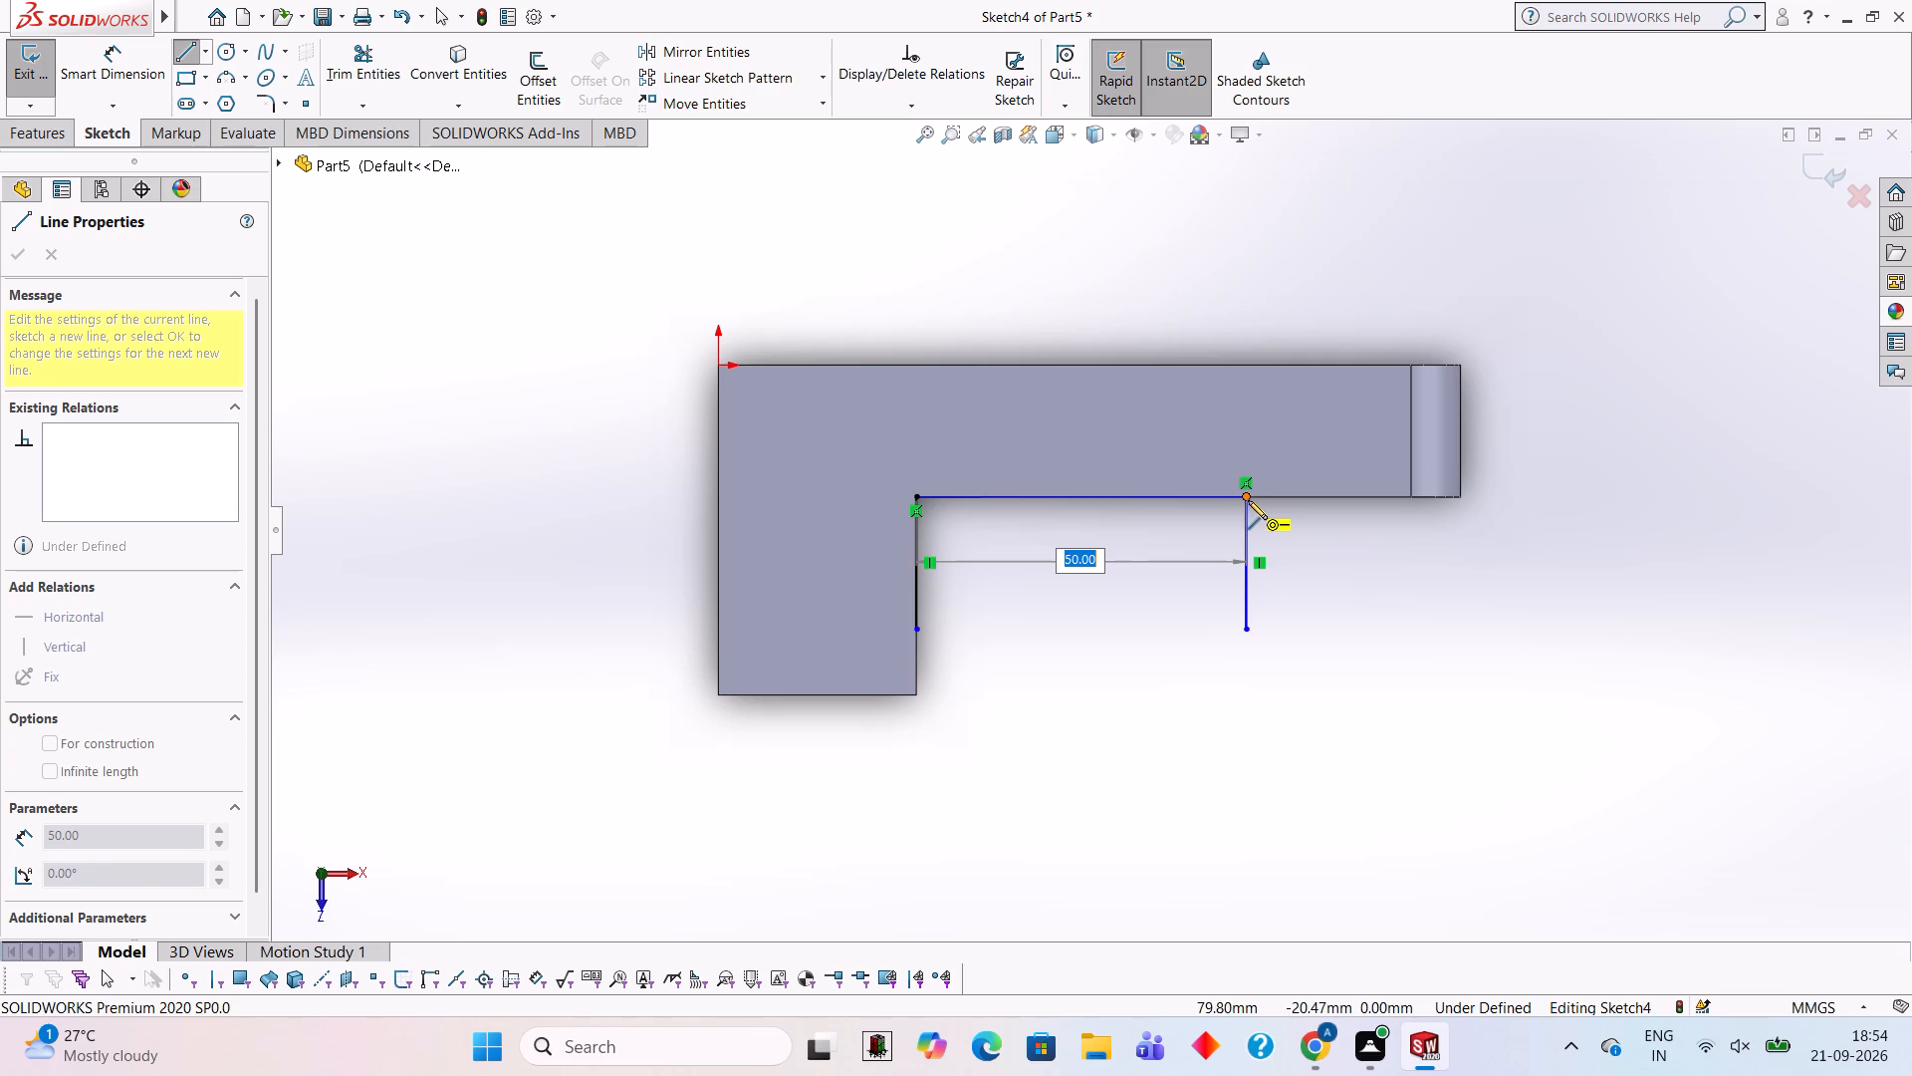
left_click(1244, 495)
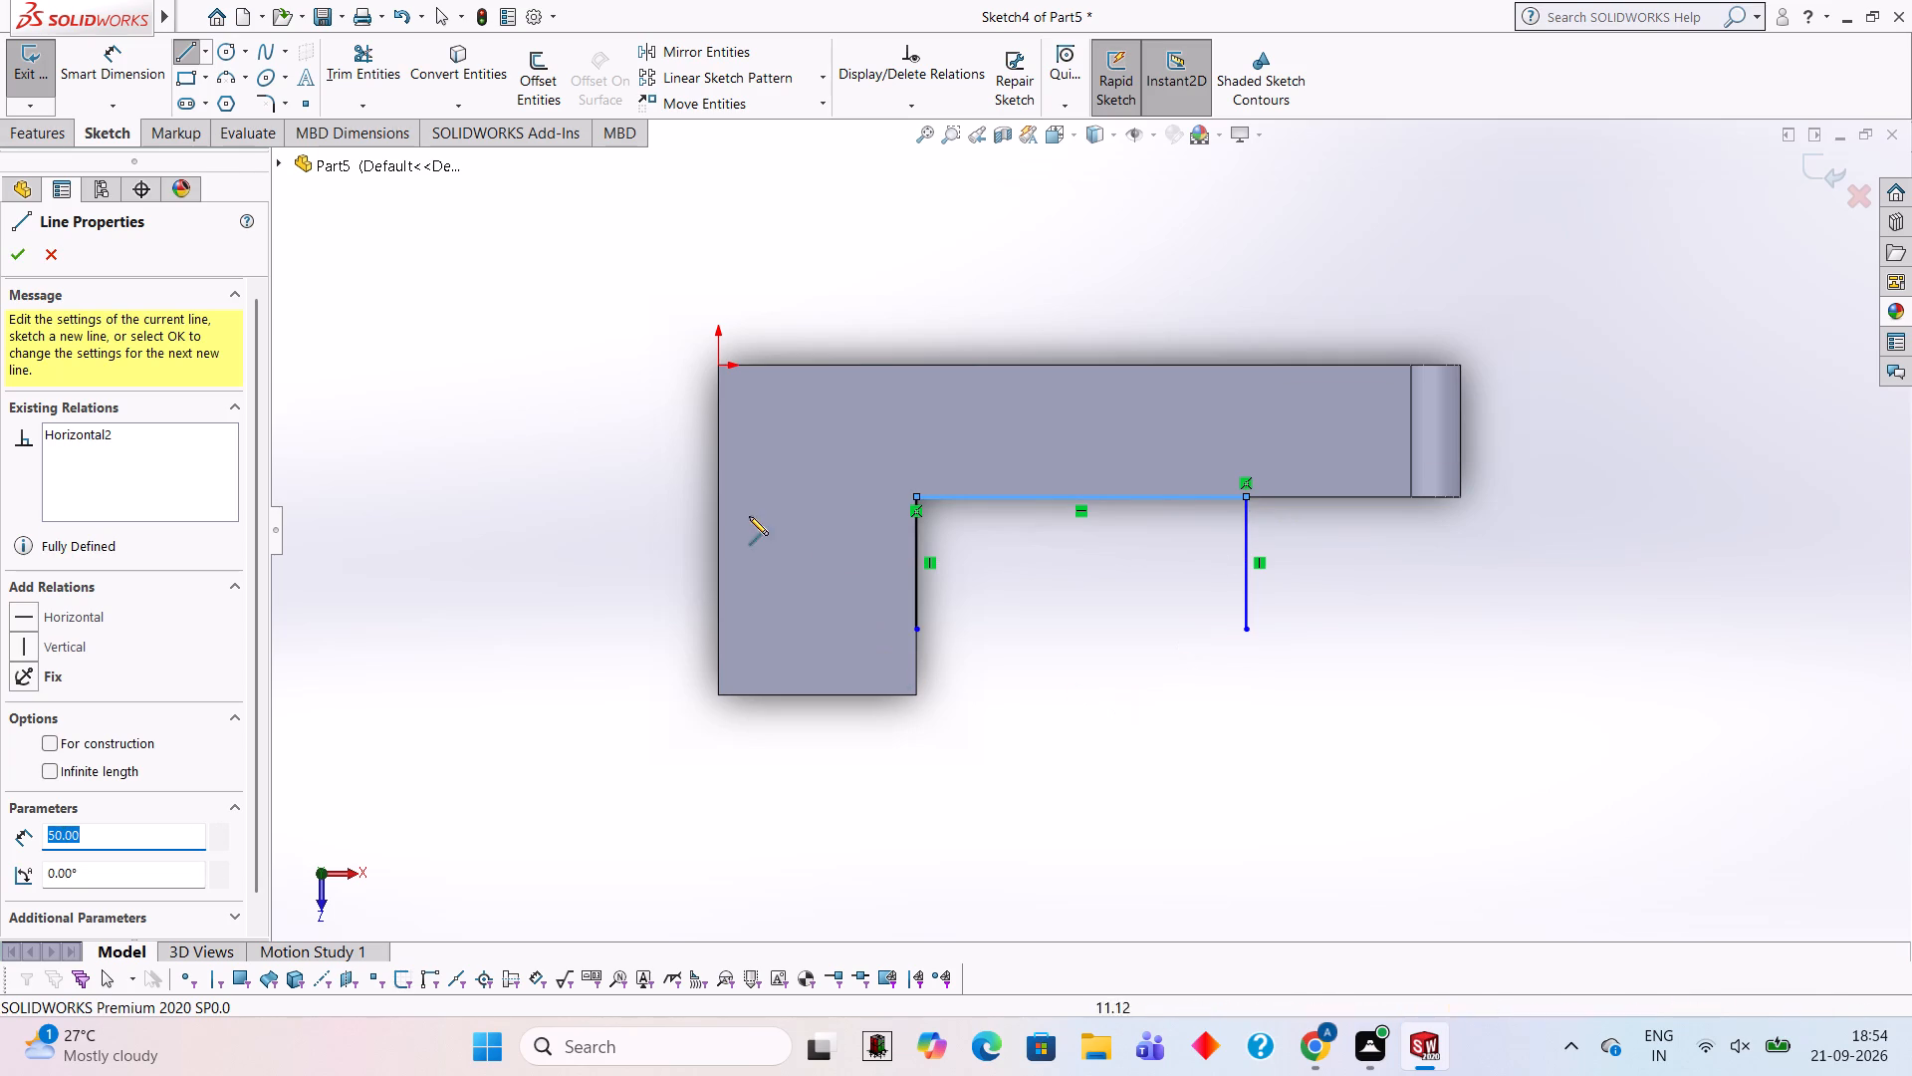
Sketch a 10 mm horizontal line from the 50 mm line's free end back toward the inside corner.
left_click(192, 46)
left_click(192, 46)
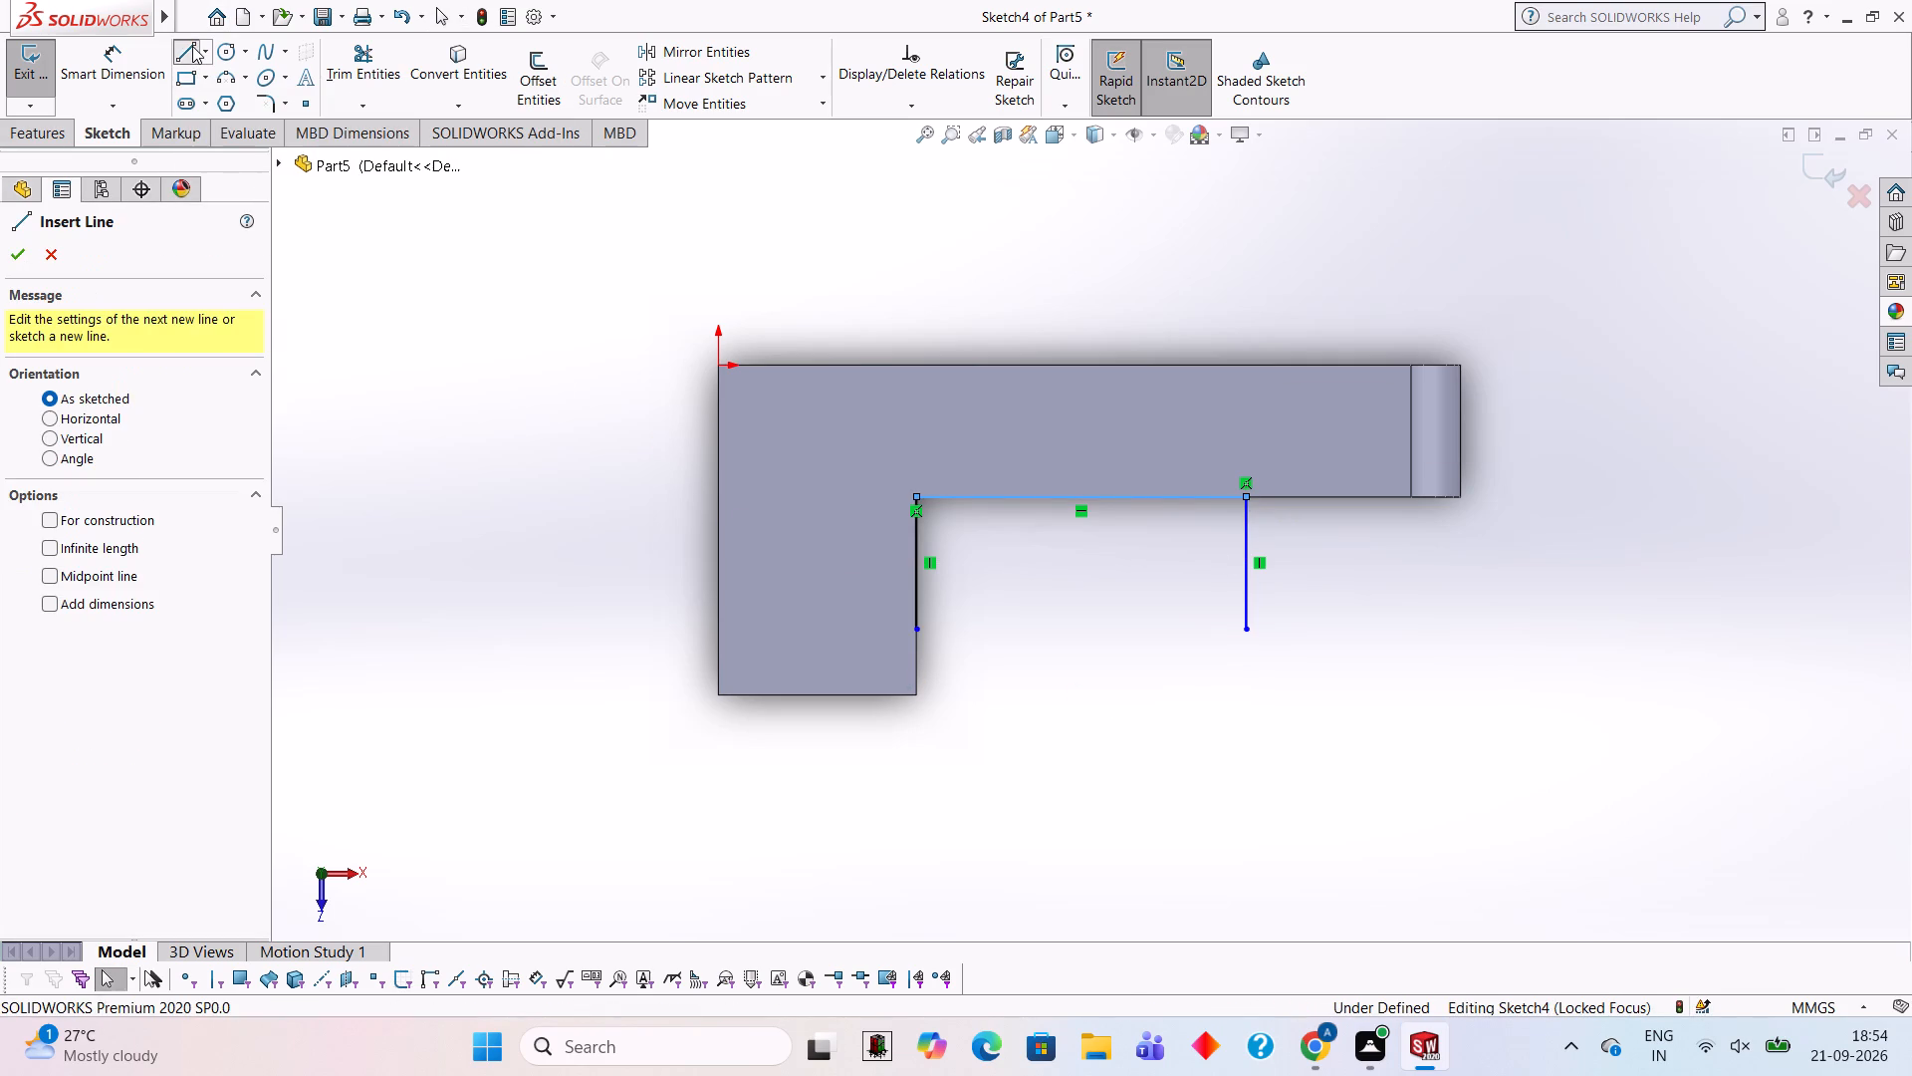
left_click(1245, 496)
type("10")
key("Return")
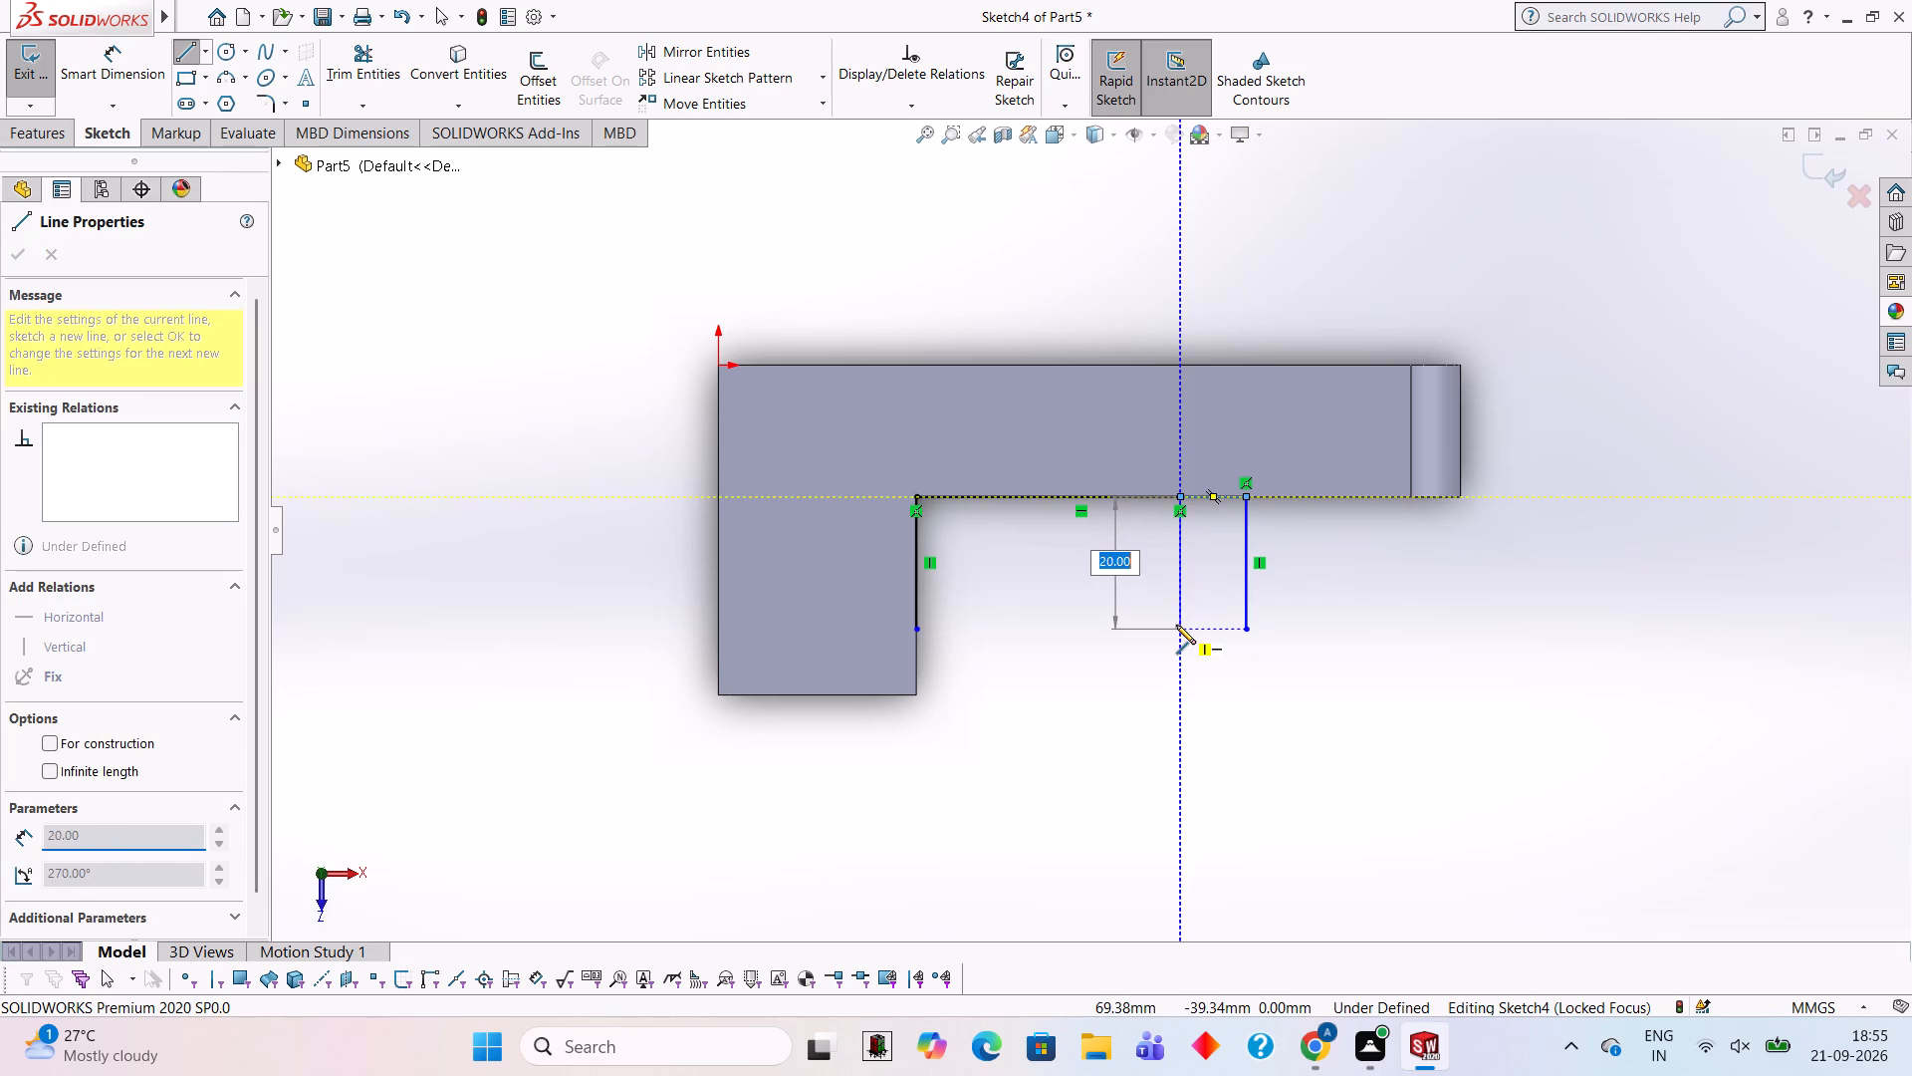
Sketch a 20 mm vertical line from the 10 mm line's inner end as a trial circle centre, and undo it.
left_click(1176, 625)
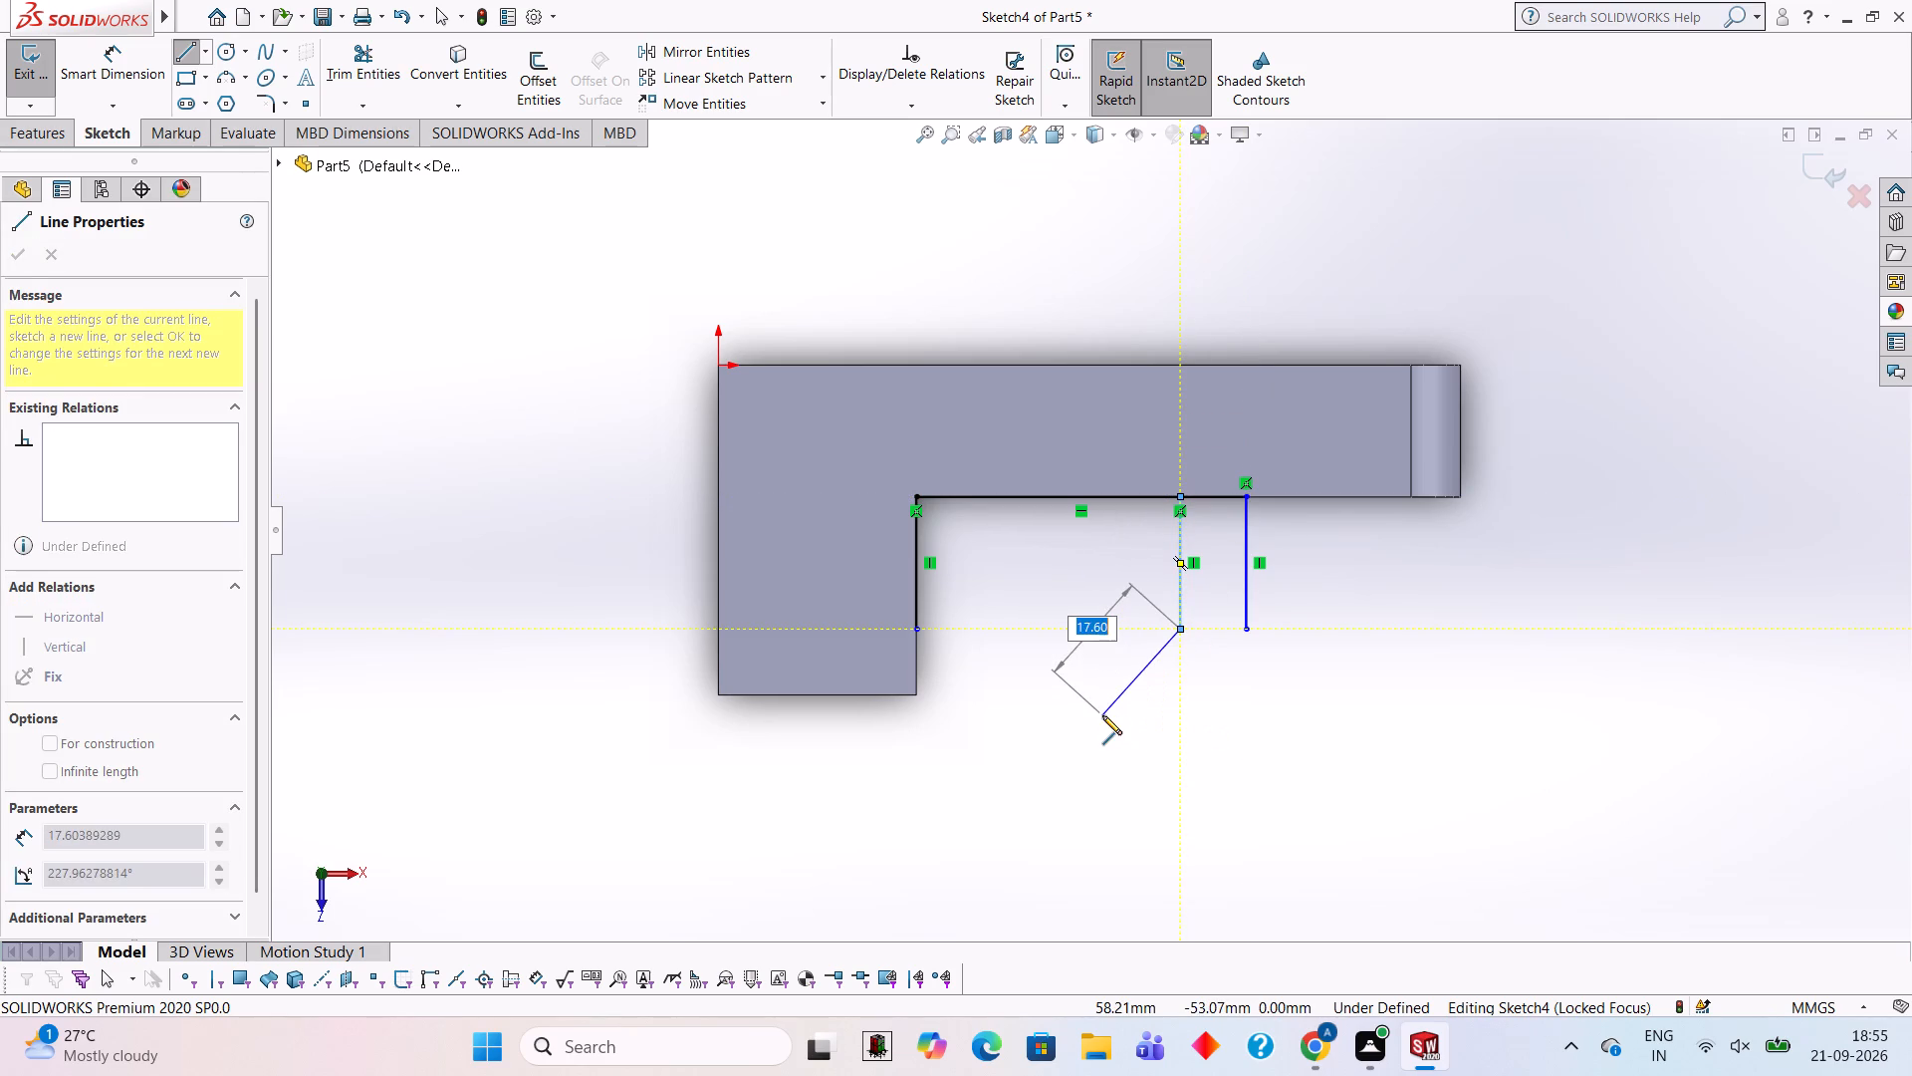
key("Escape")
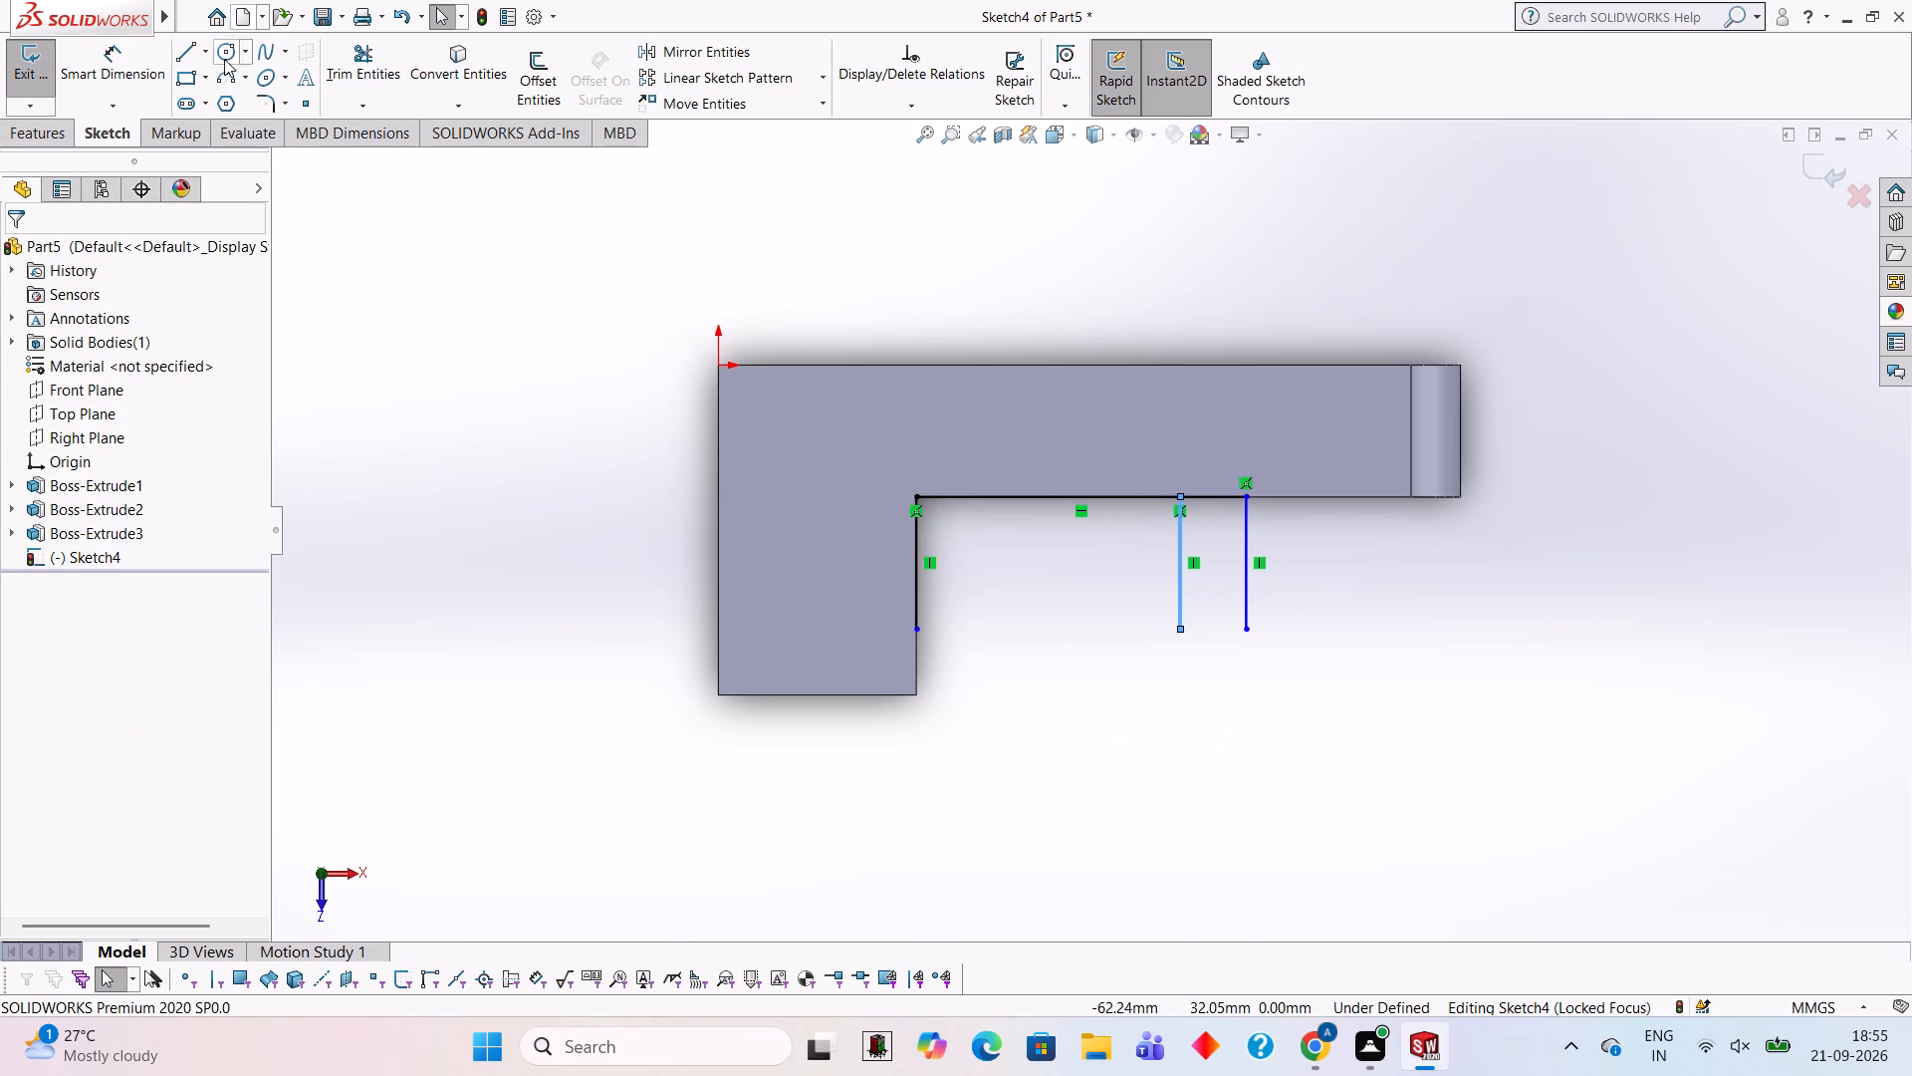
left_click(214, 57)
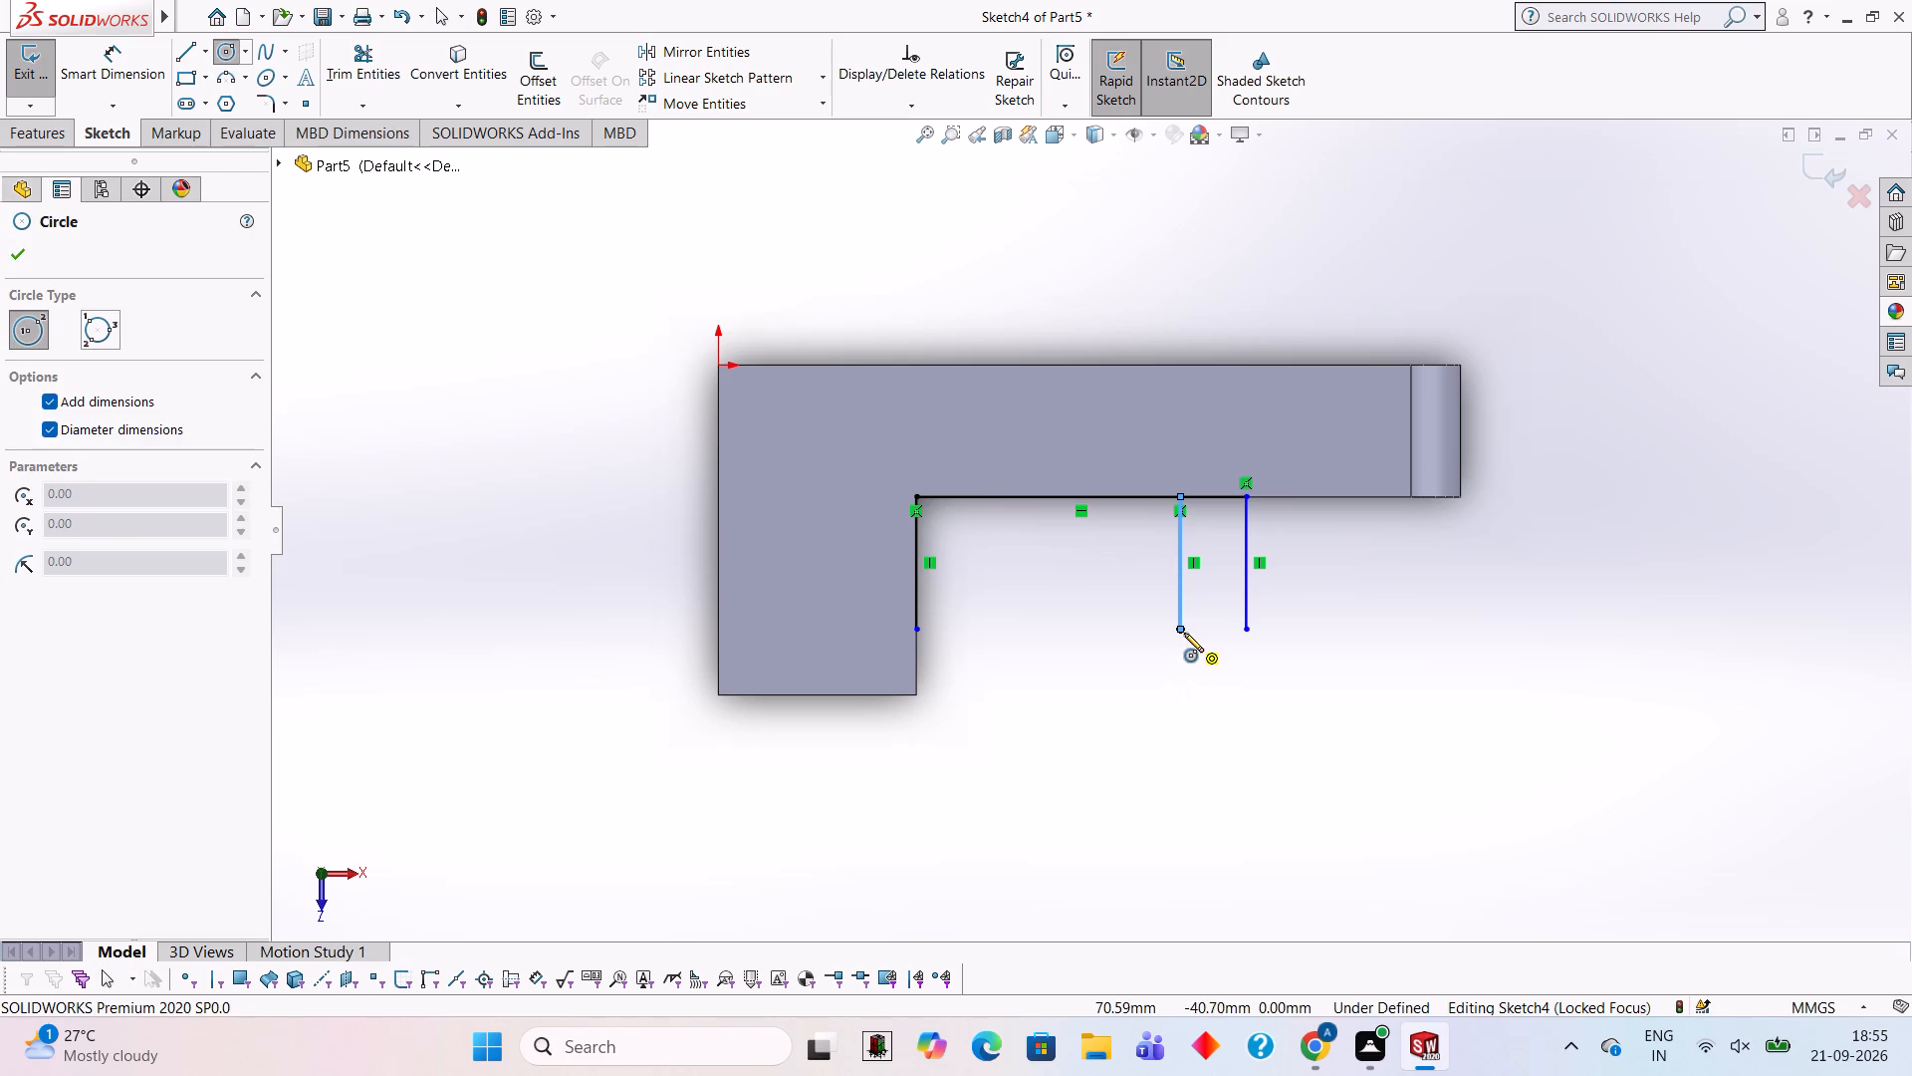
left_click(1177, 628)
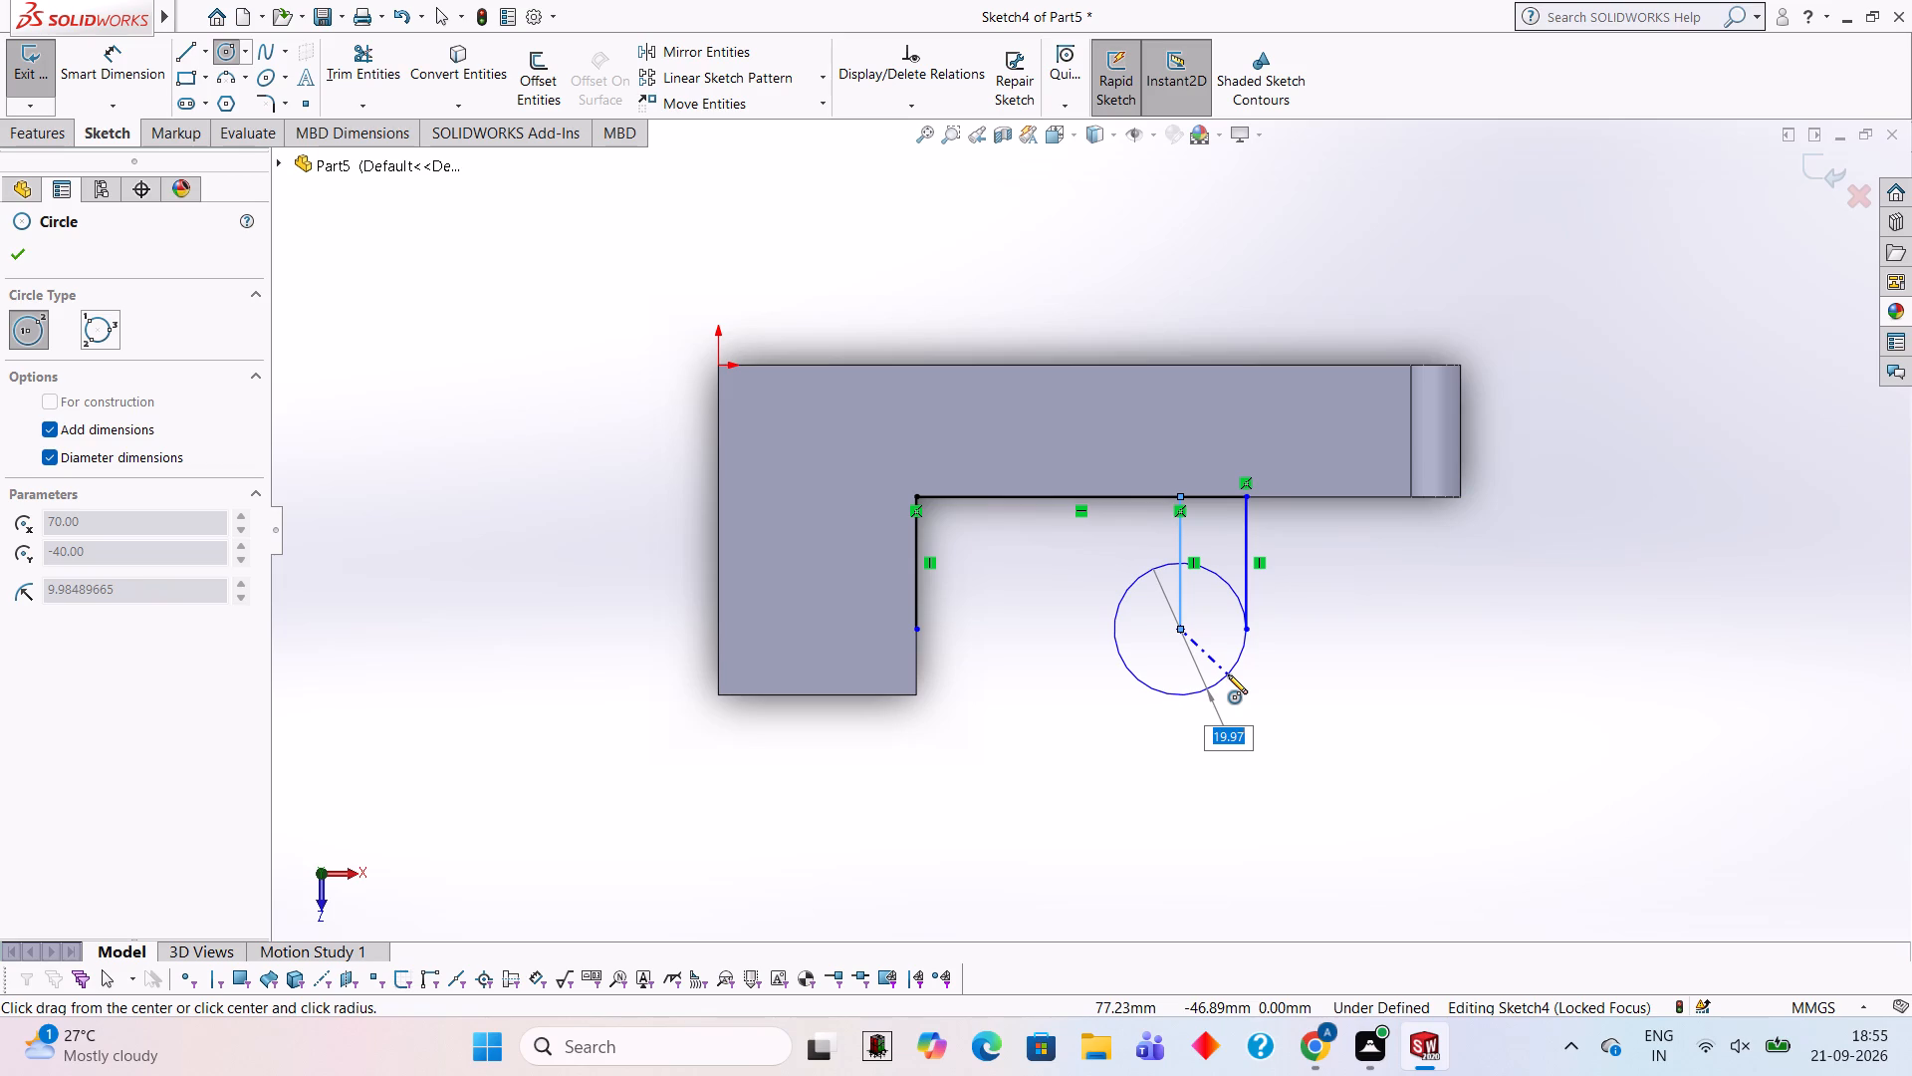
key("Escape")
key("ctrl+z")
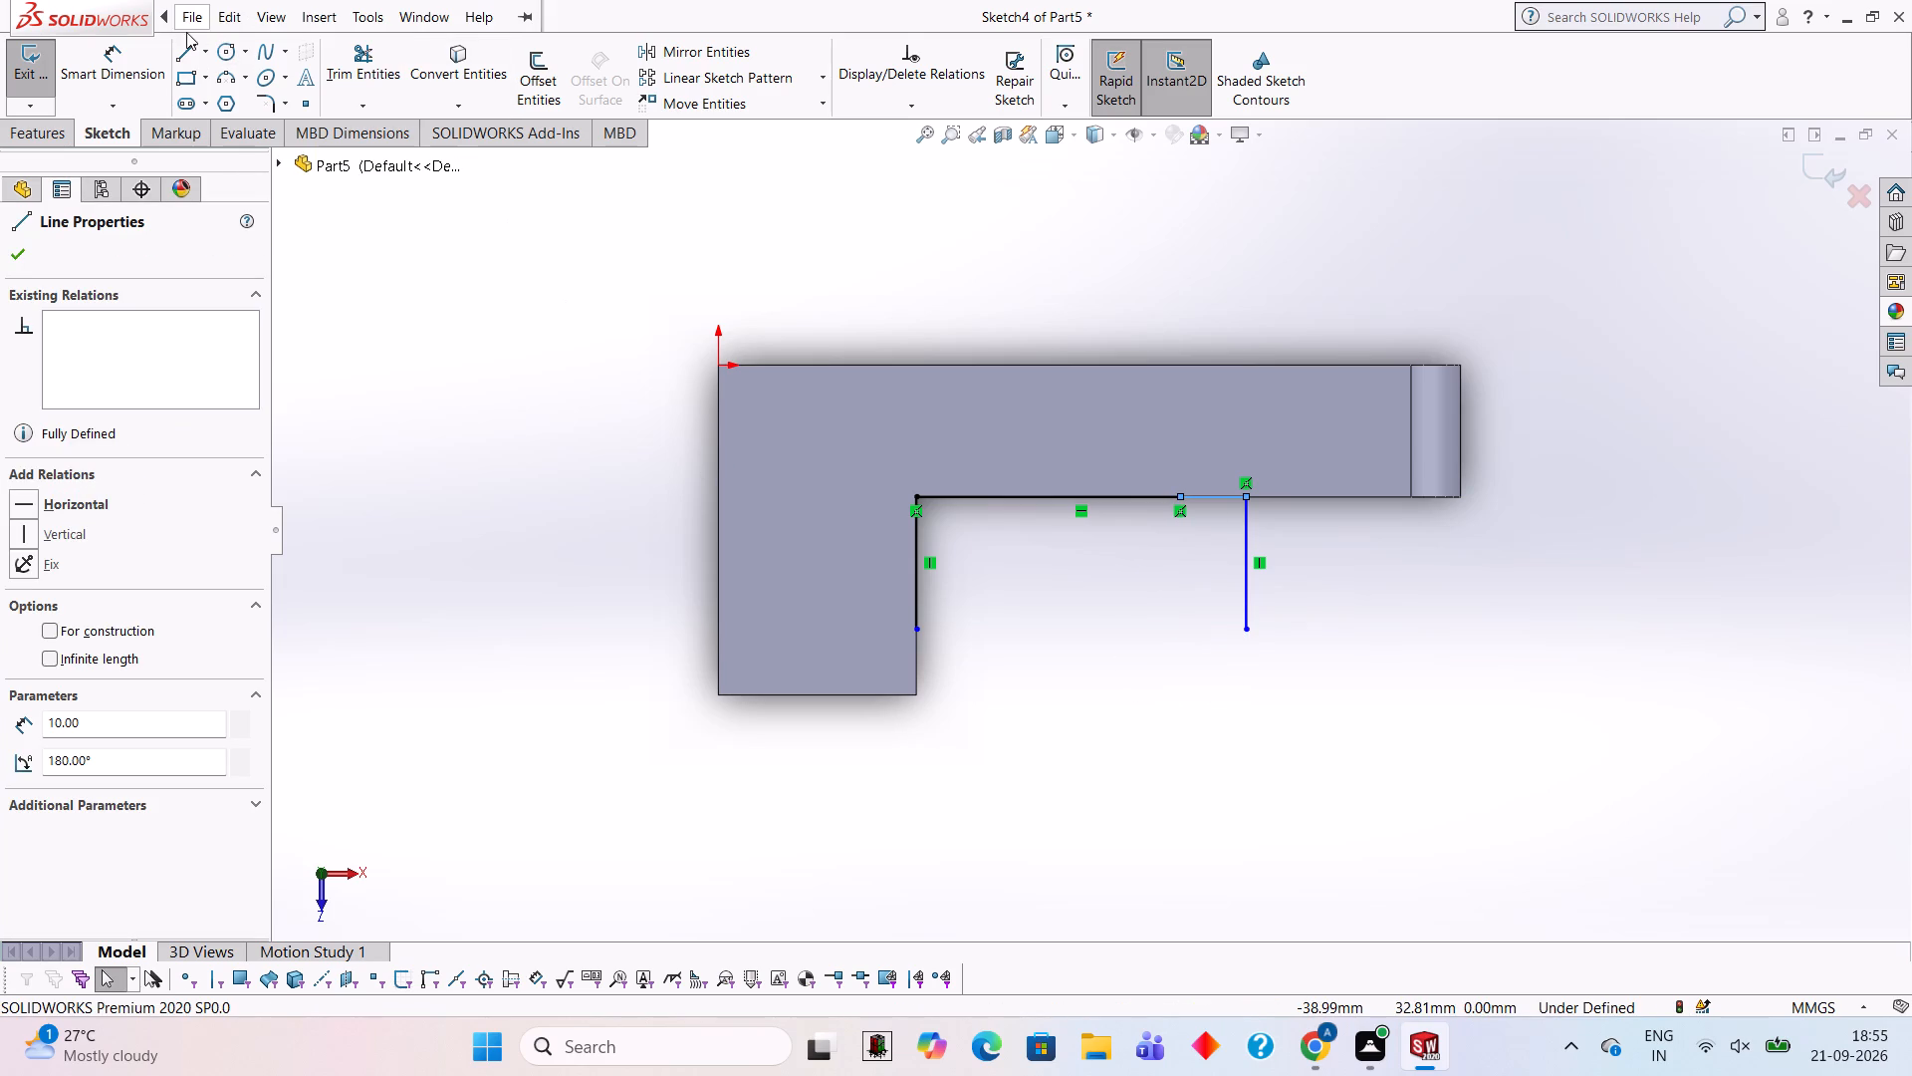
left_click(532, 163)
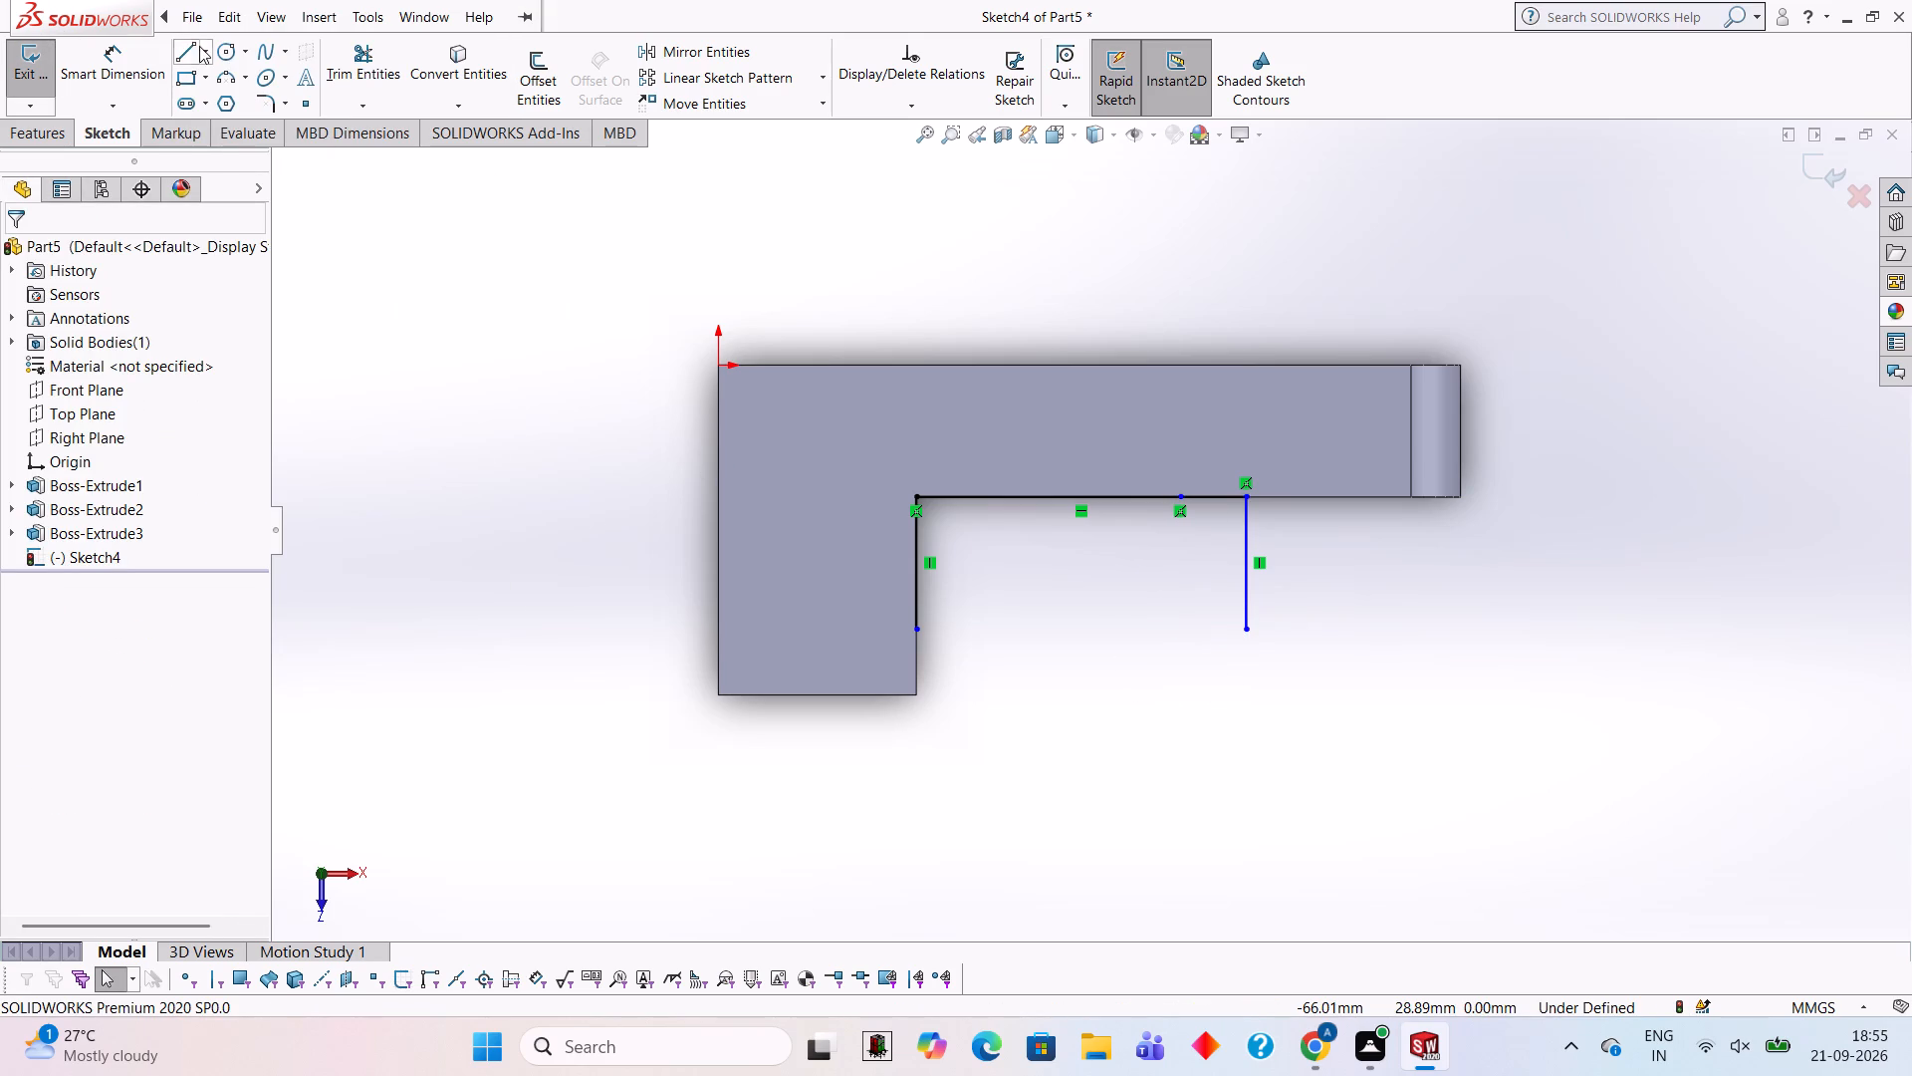
Sketch a 15 mm vertical line away from the long arm, starting at the 10 mm line's inner end.
left_click(192, 46)
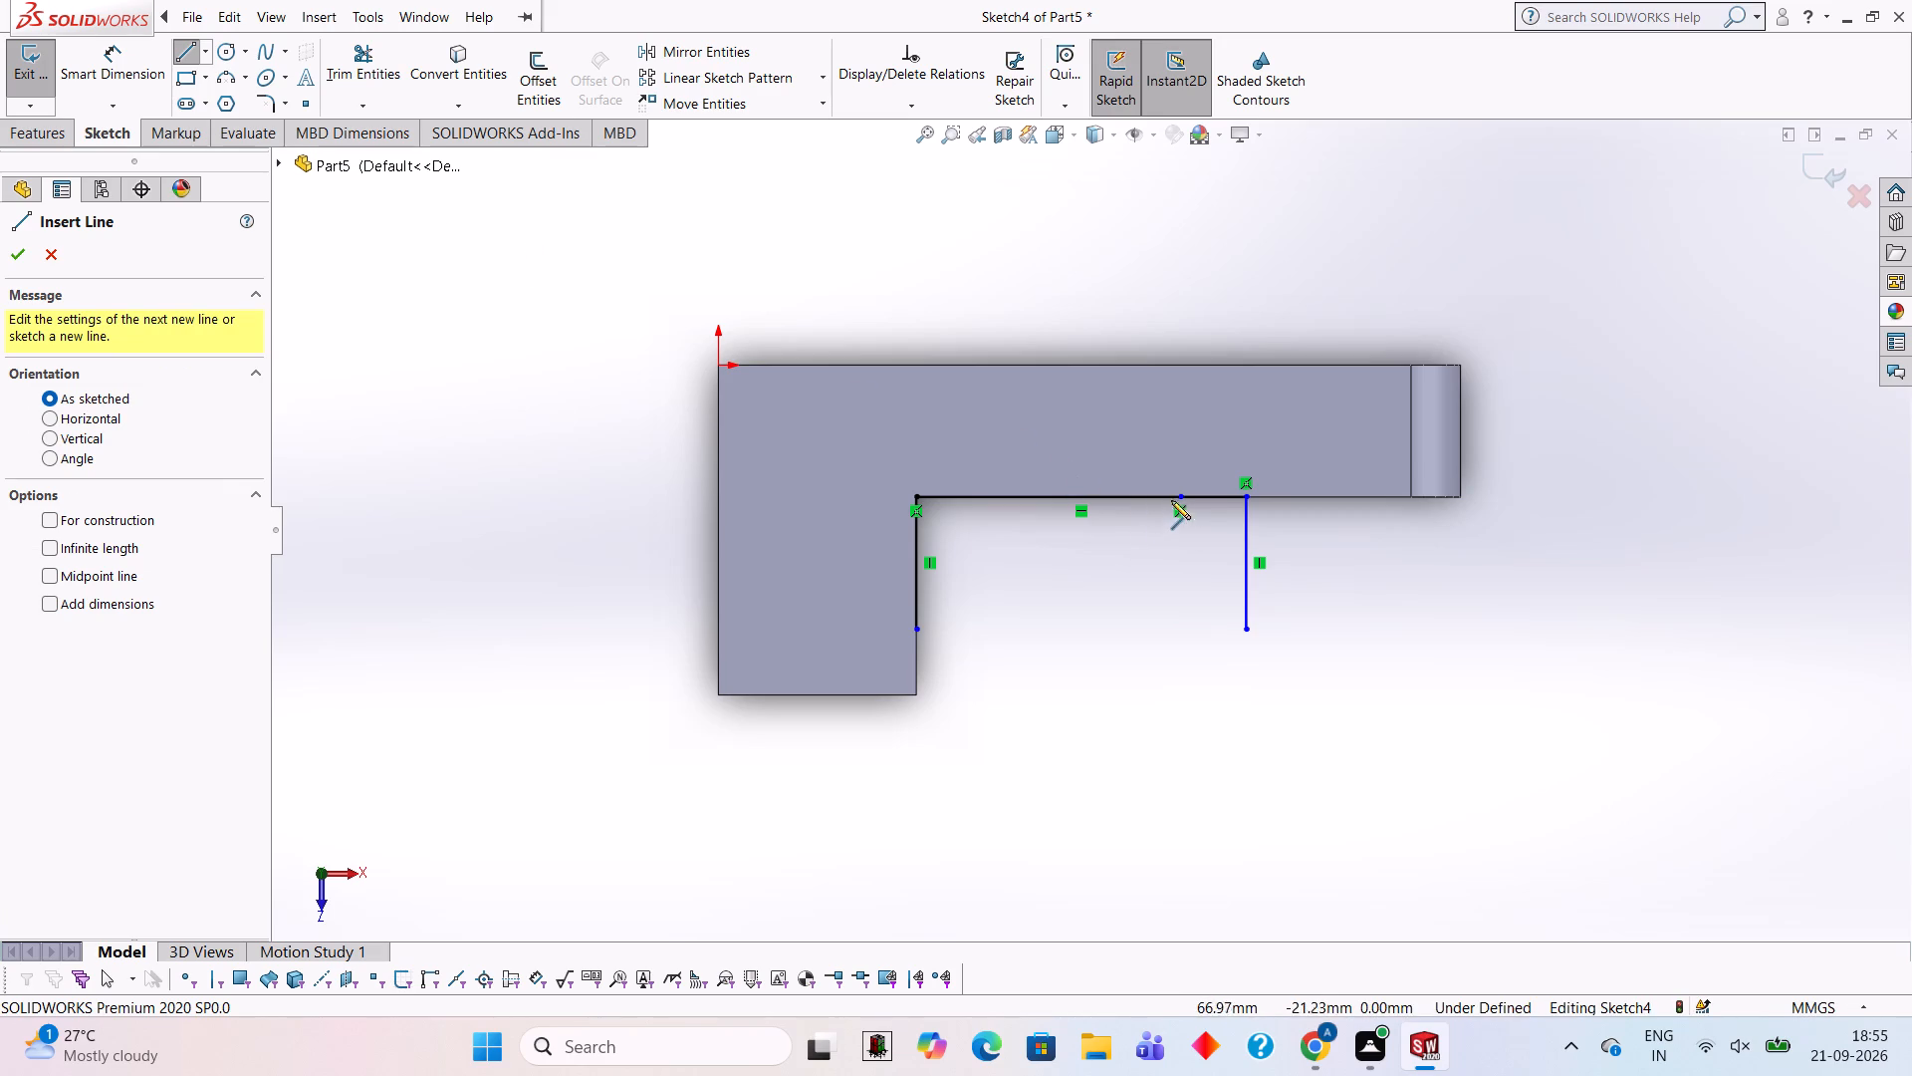
left_click(1180, 494)
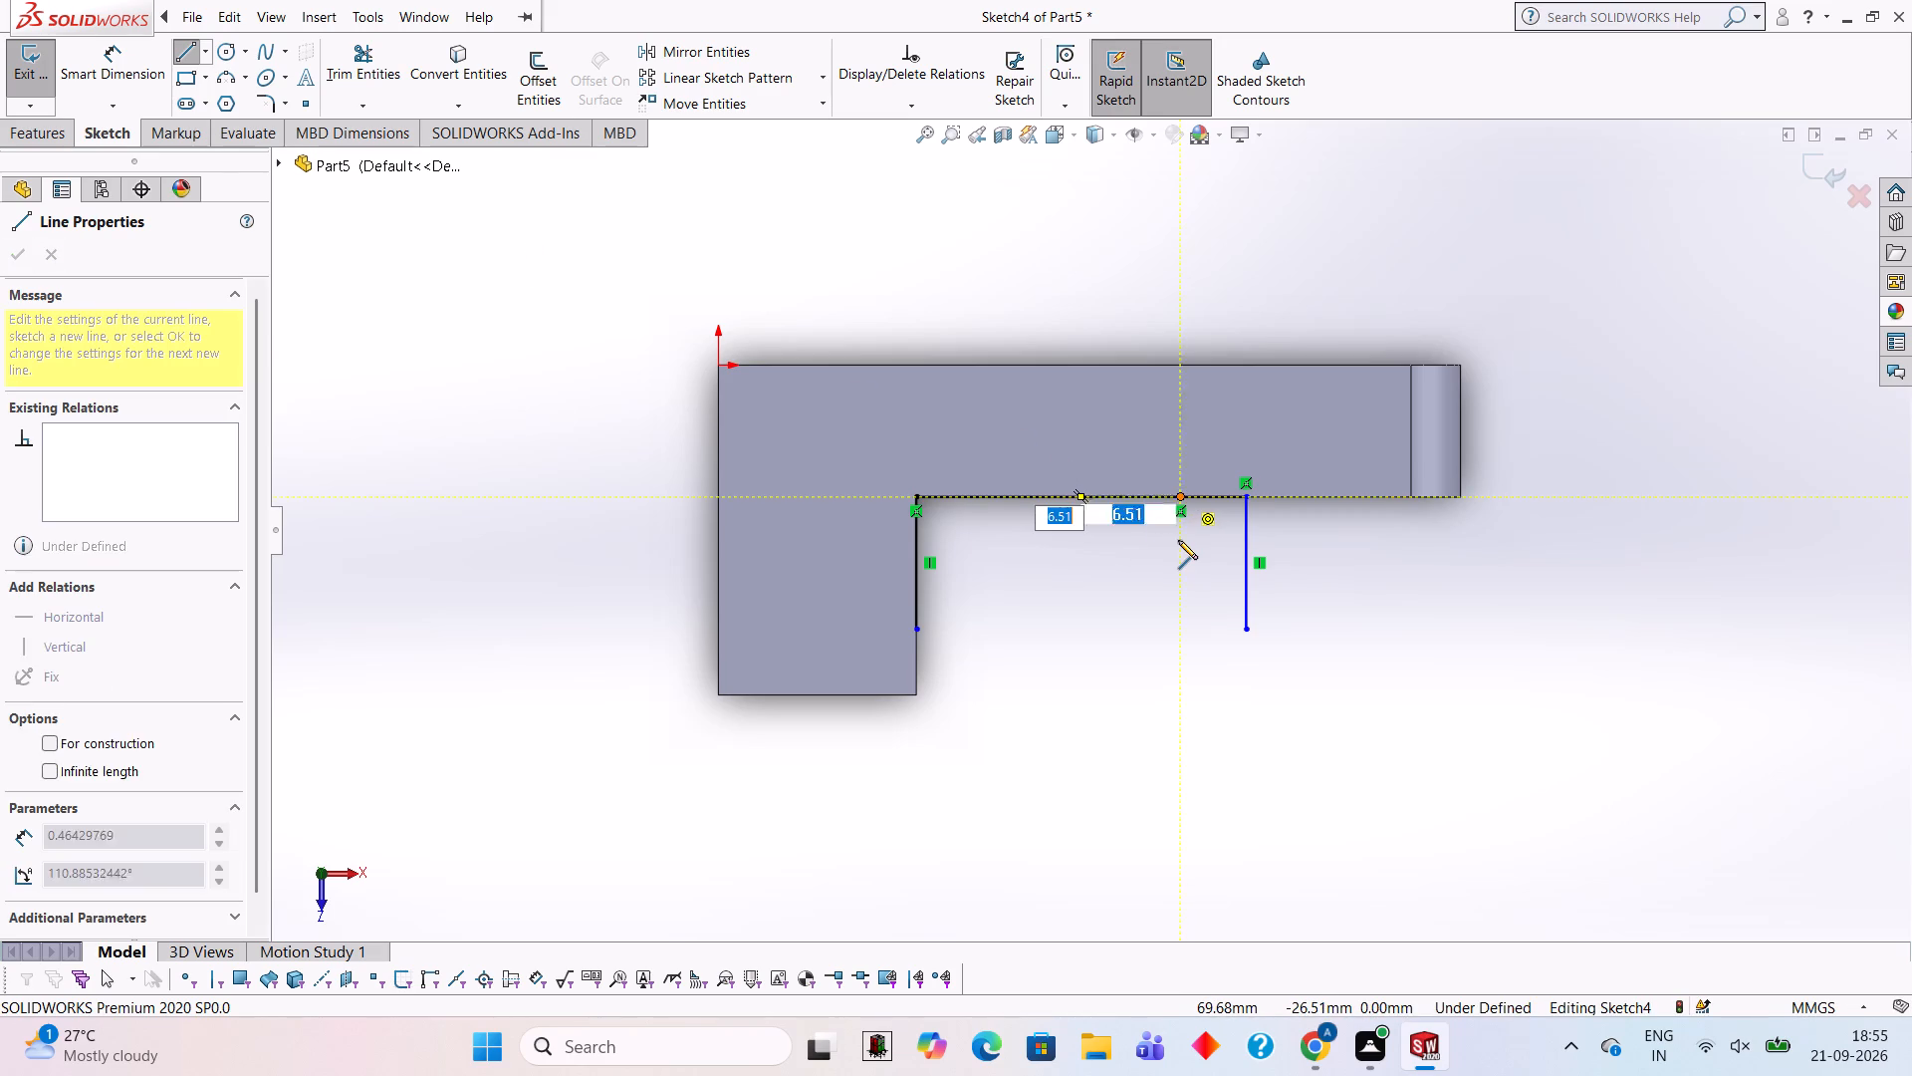
type("15")
key("Return")
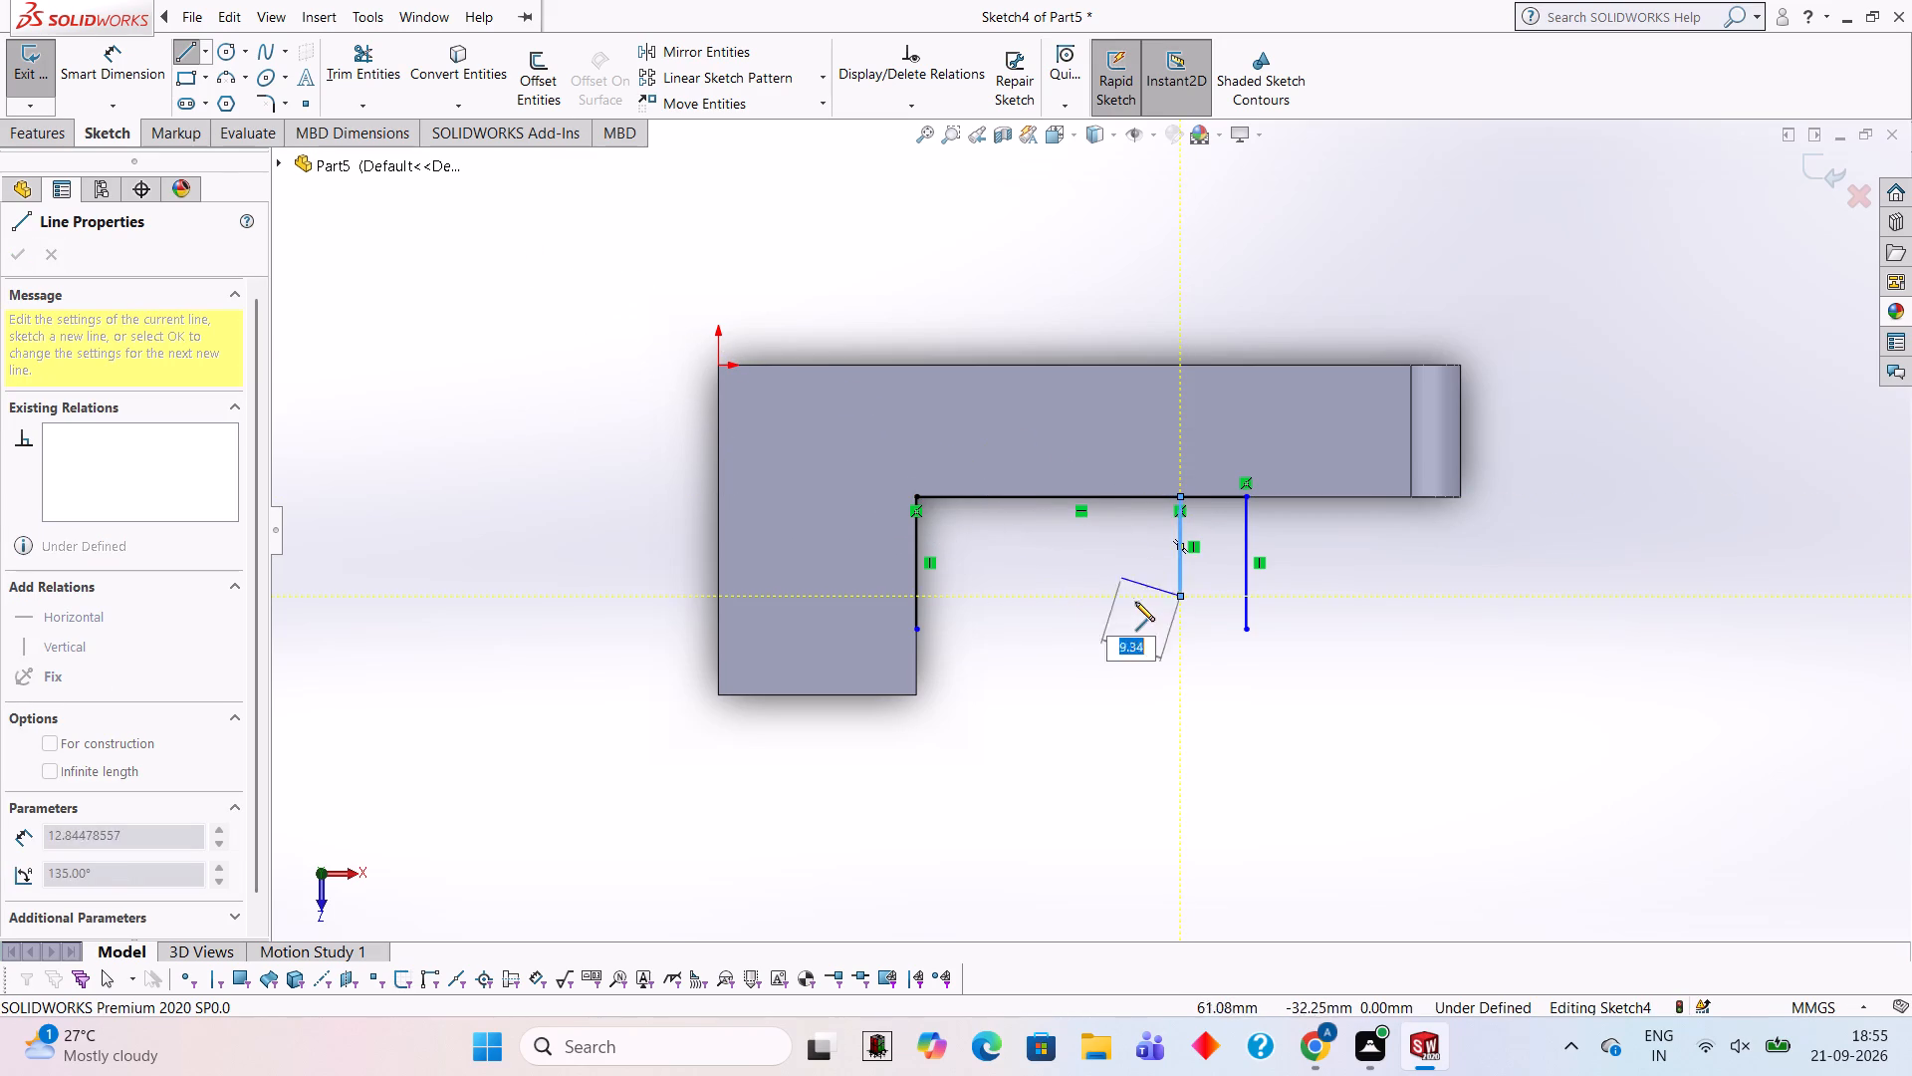
key("Escape")
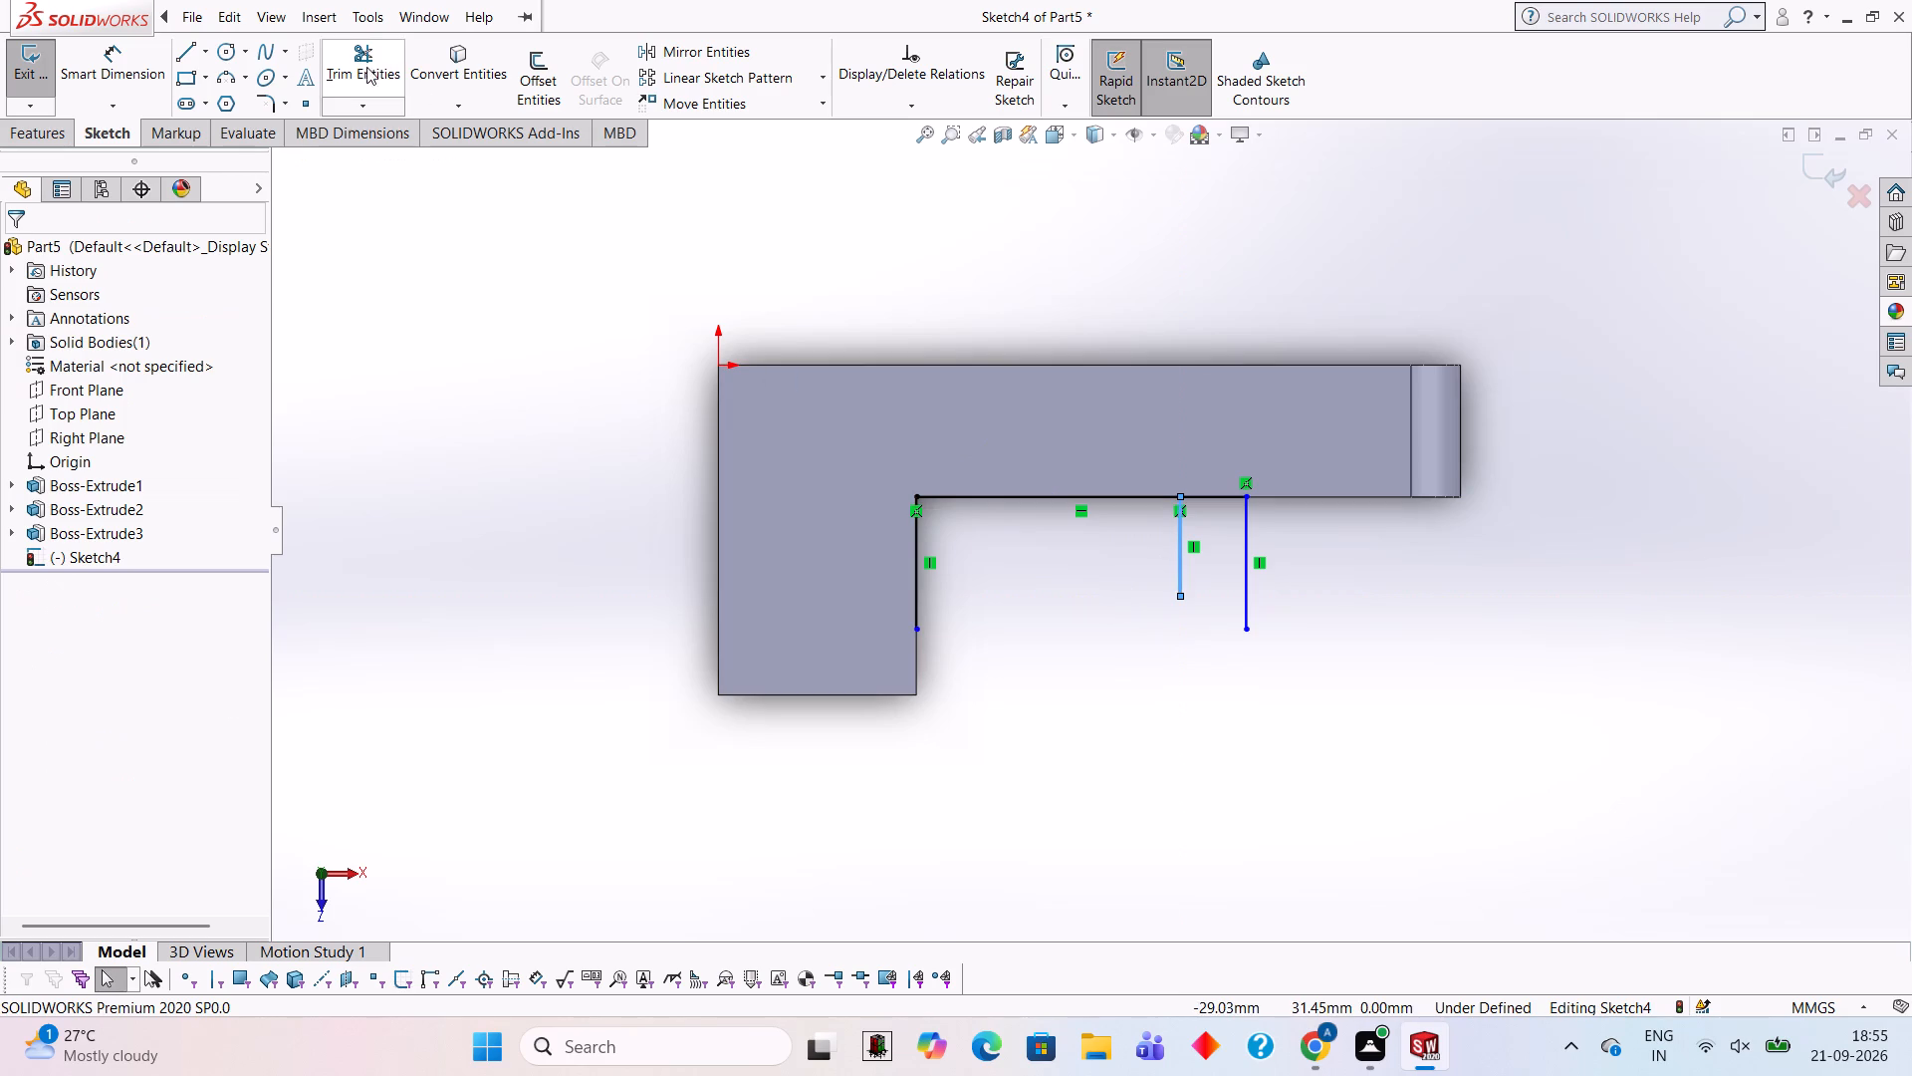
Sketch a 15 mm diameter circle centred on the free end of the 15 mm vertical line.
left_click(217, 42)
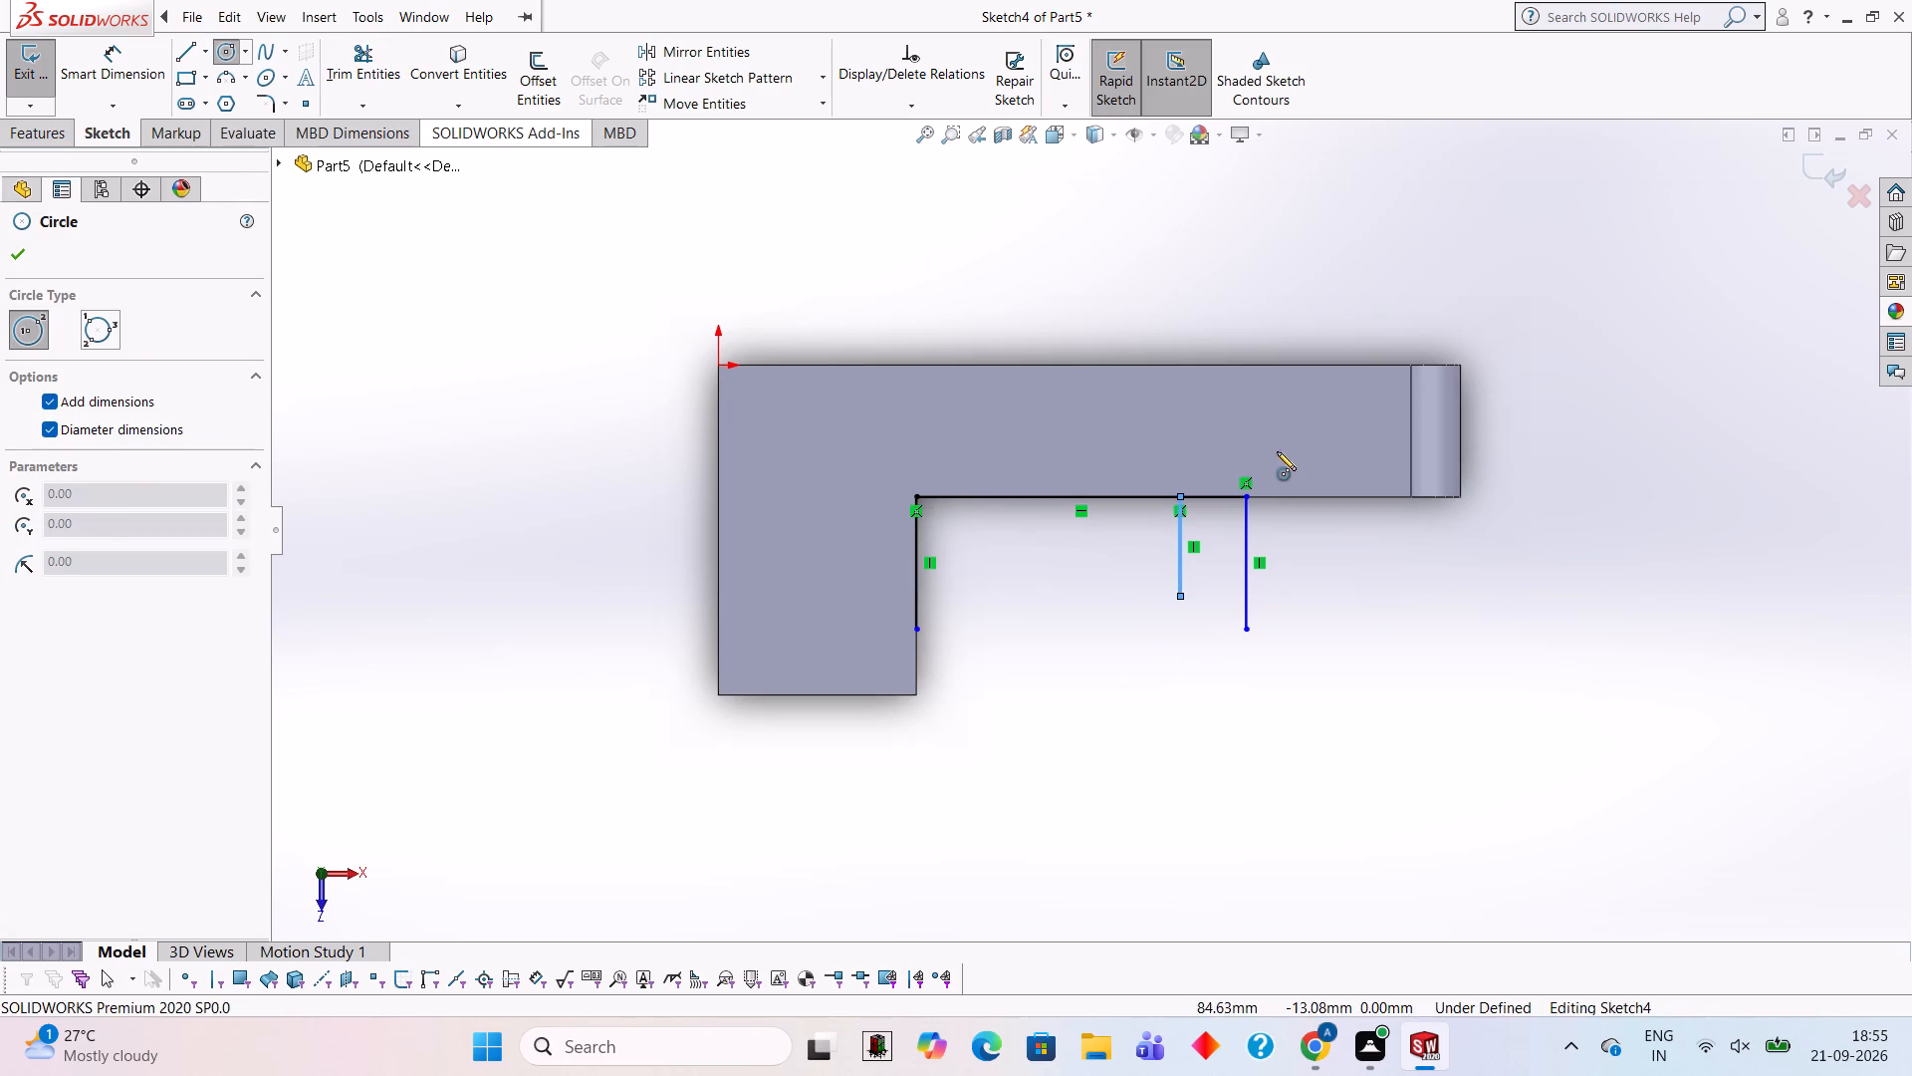
left_click(1181, 597)
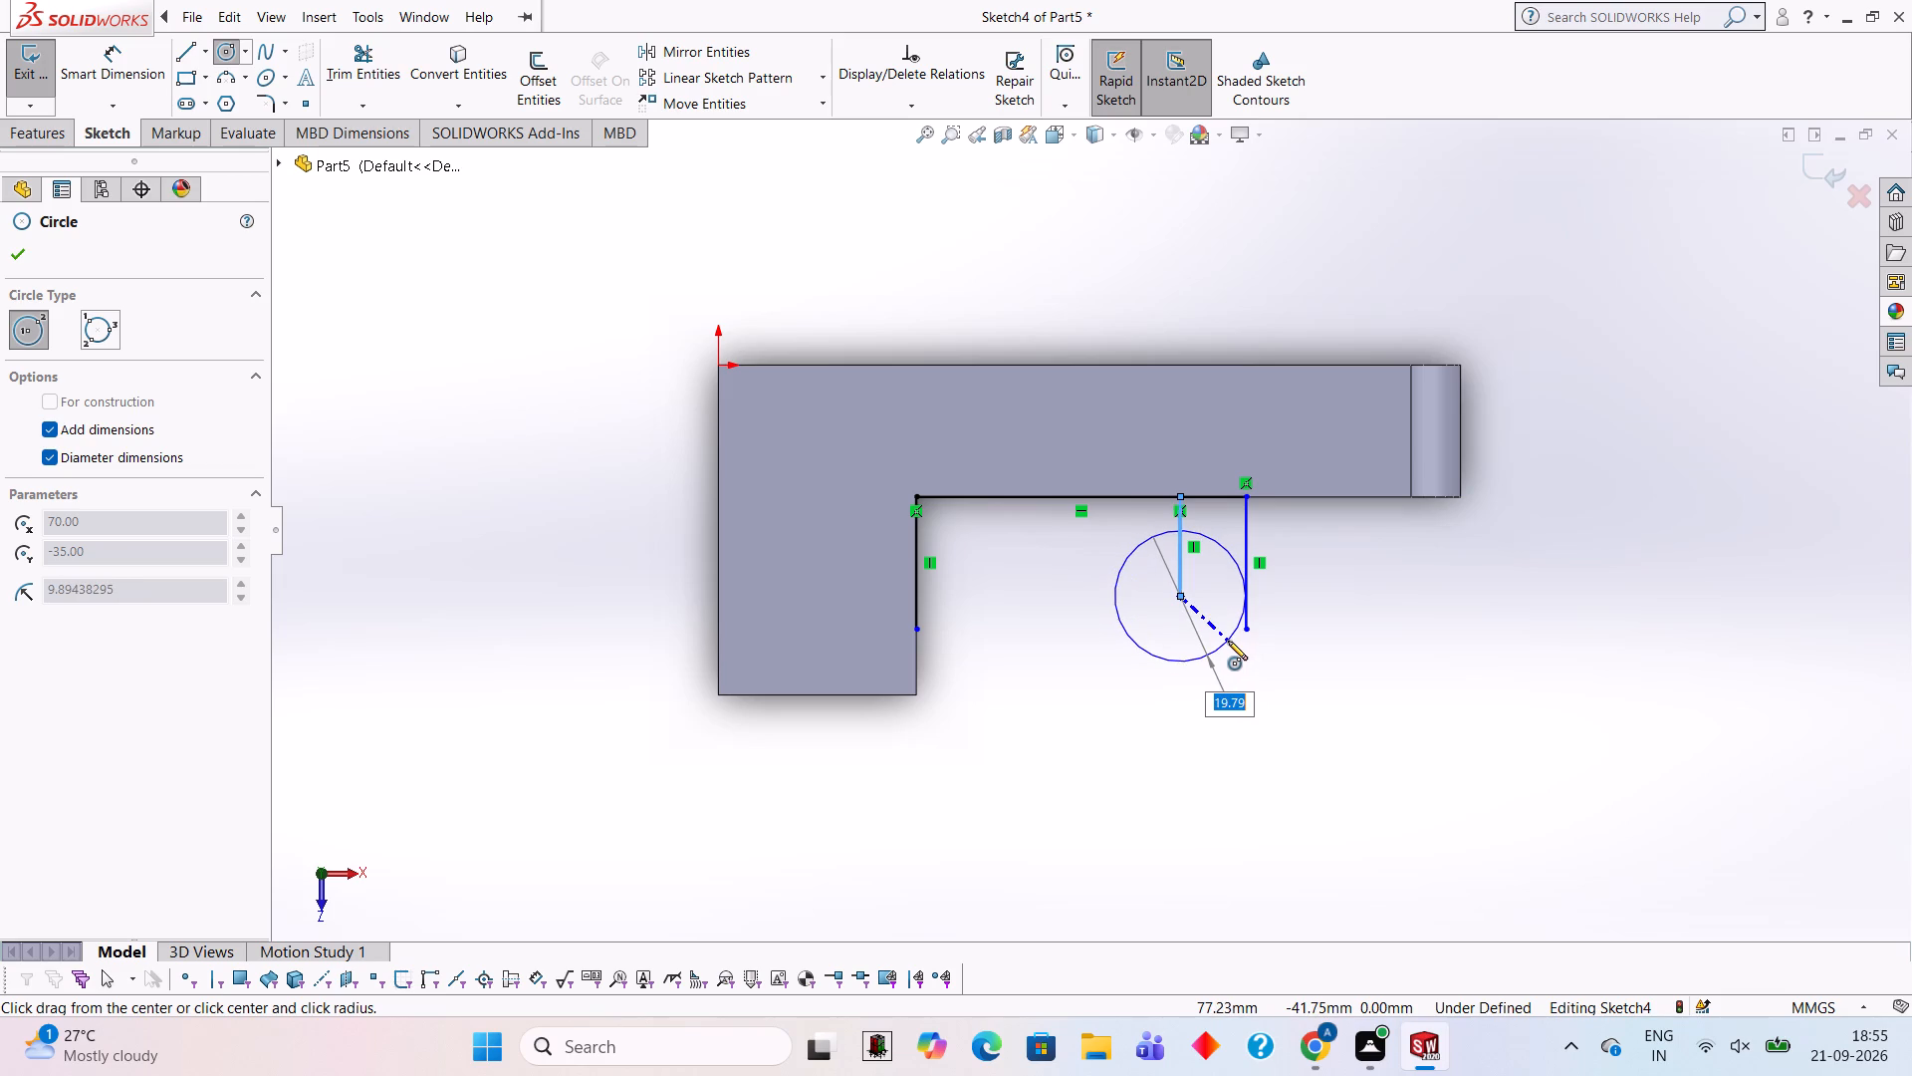
type("15")
key("Return")
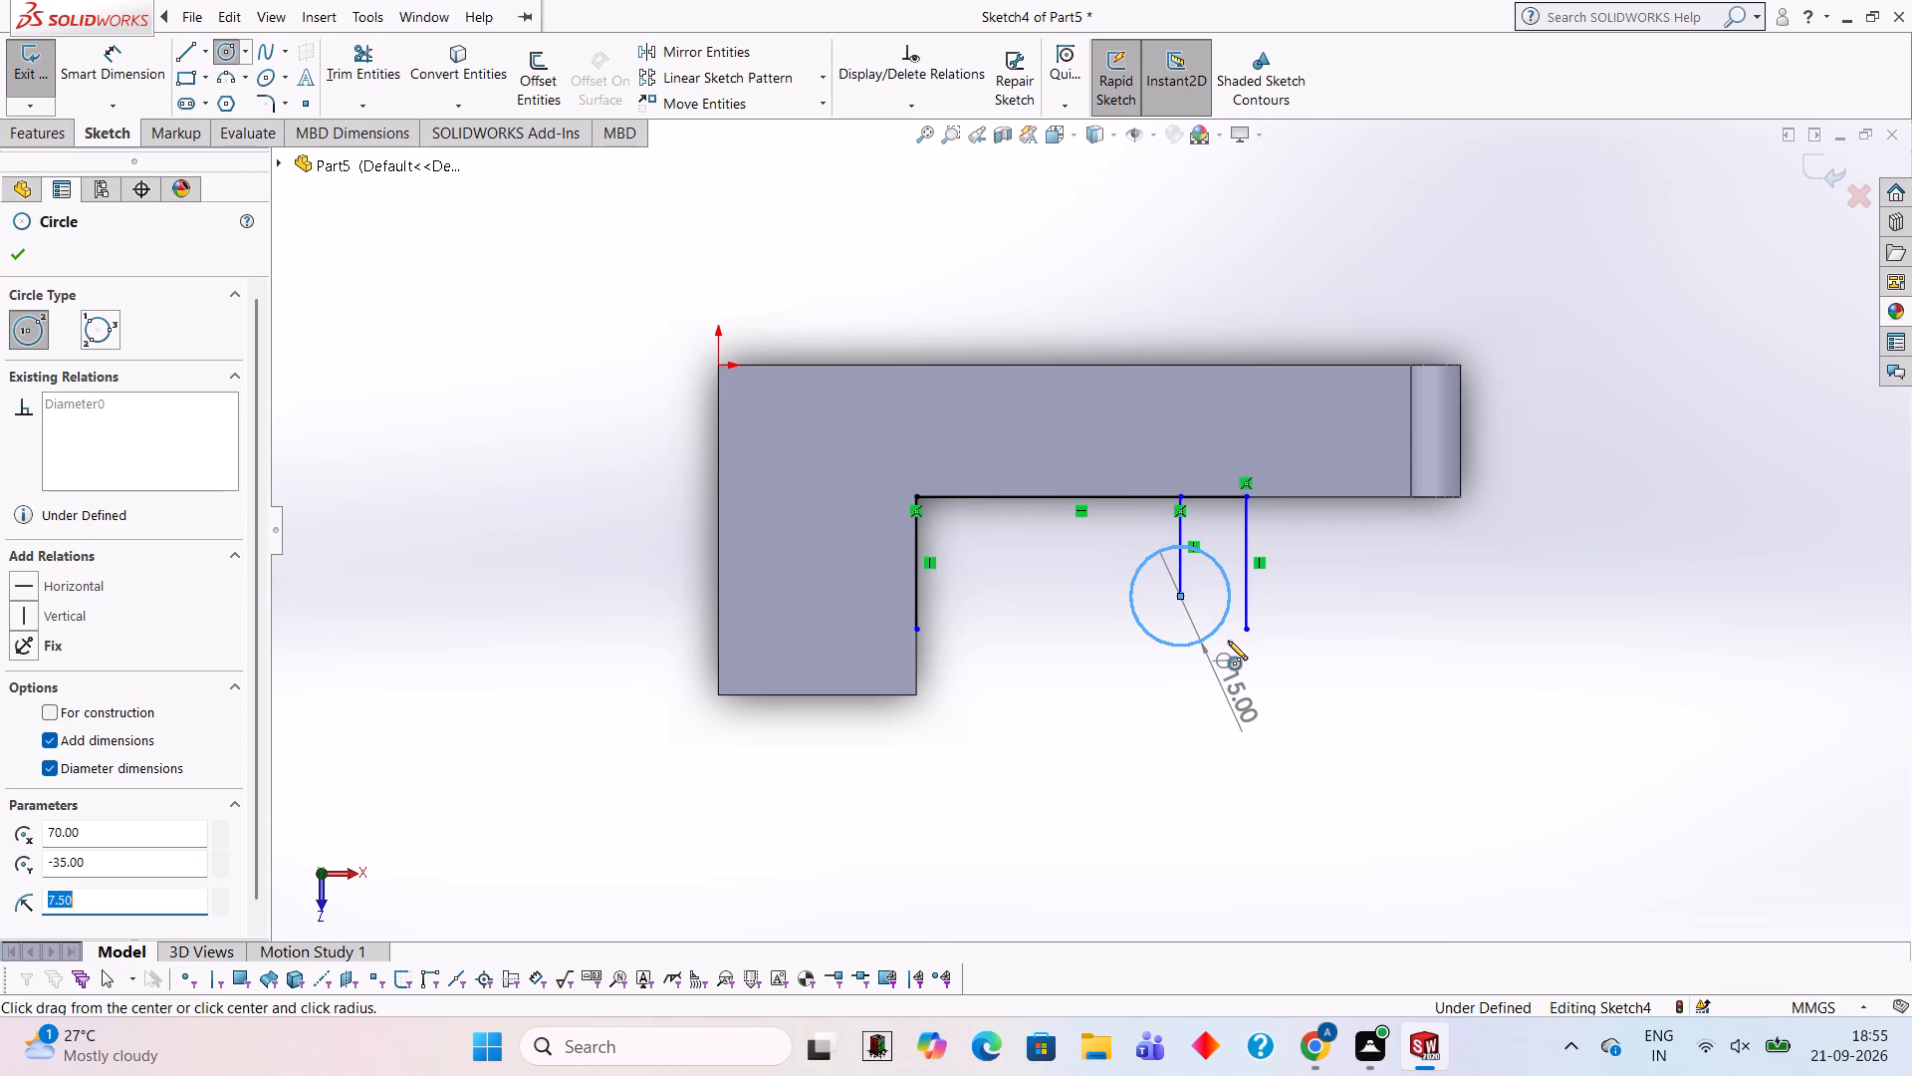
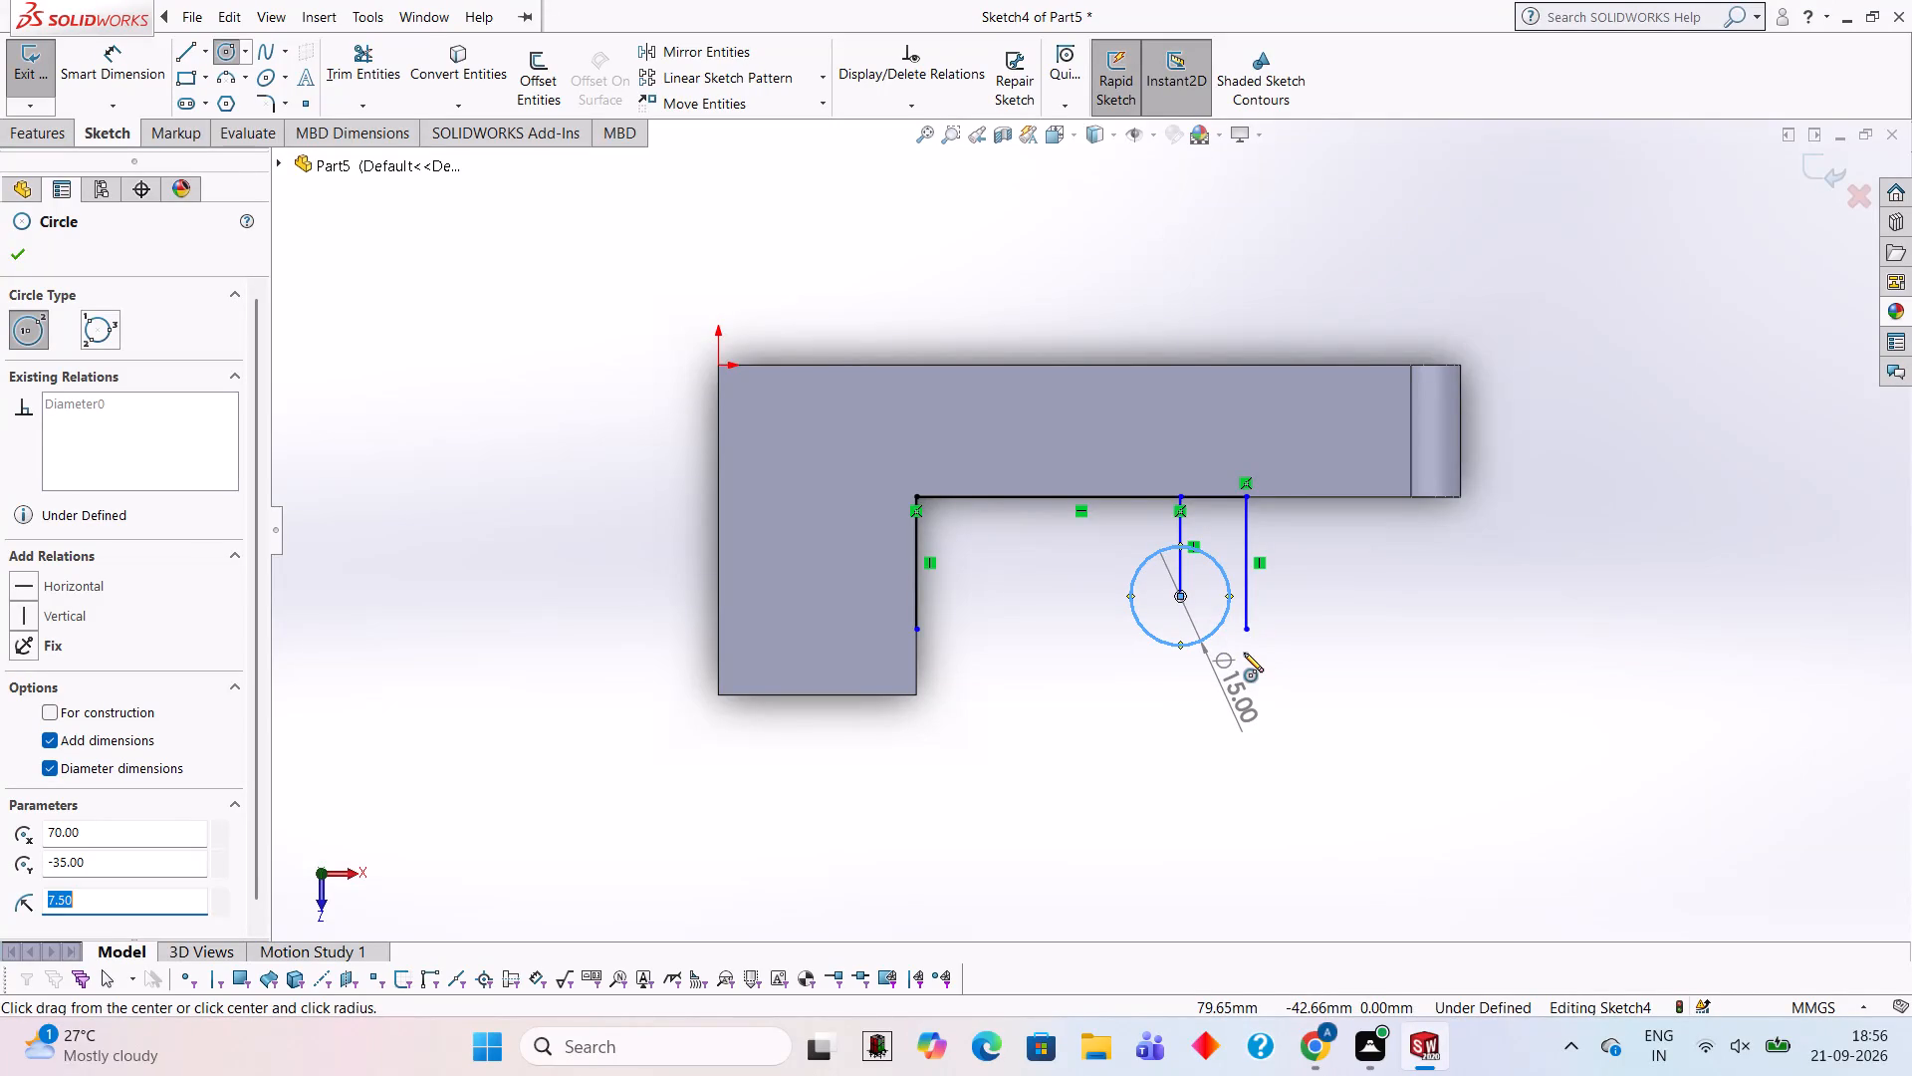
Undo the 15 mm diameter circle and the 15 mm vertical line it is centred on.
key("Escape")
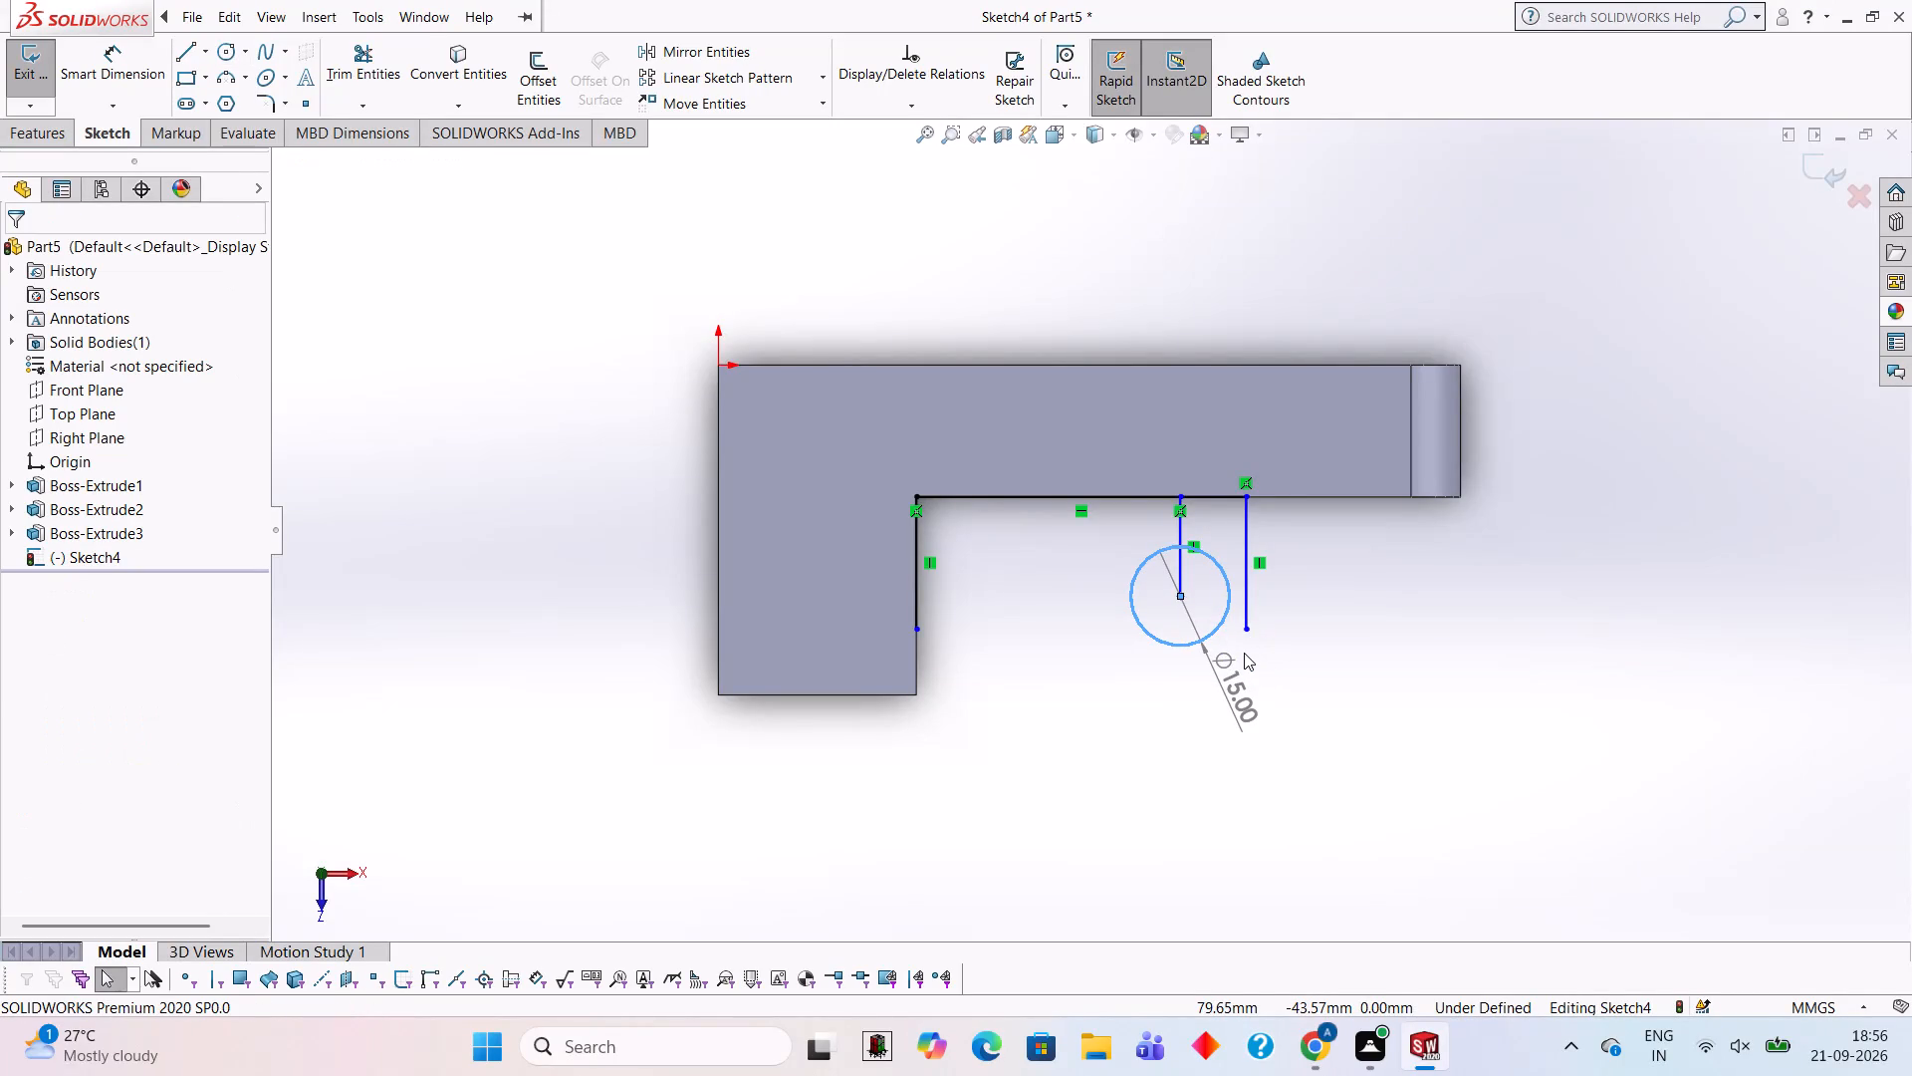
key("ctrl+z")
key("ctrl+z")
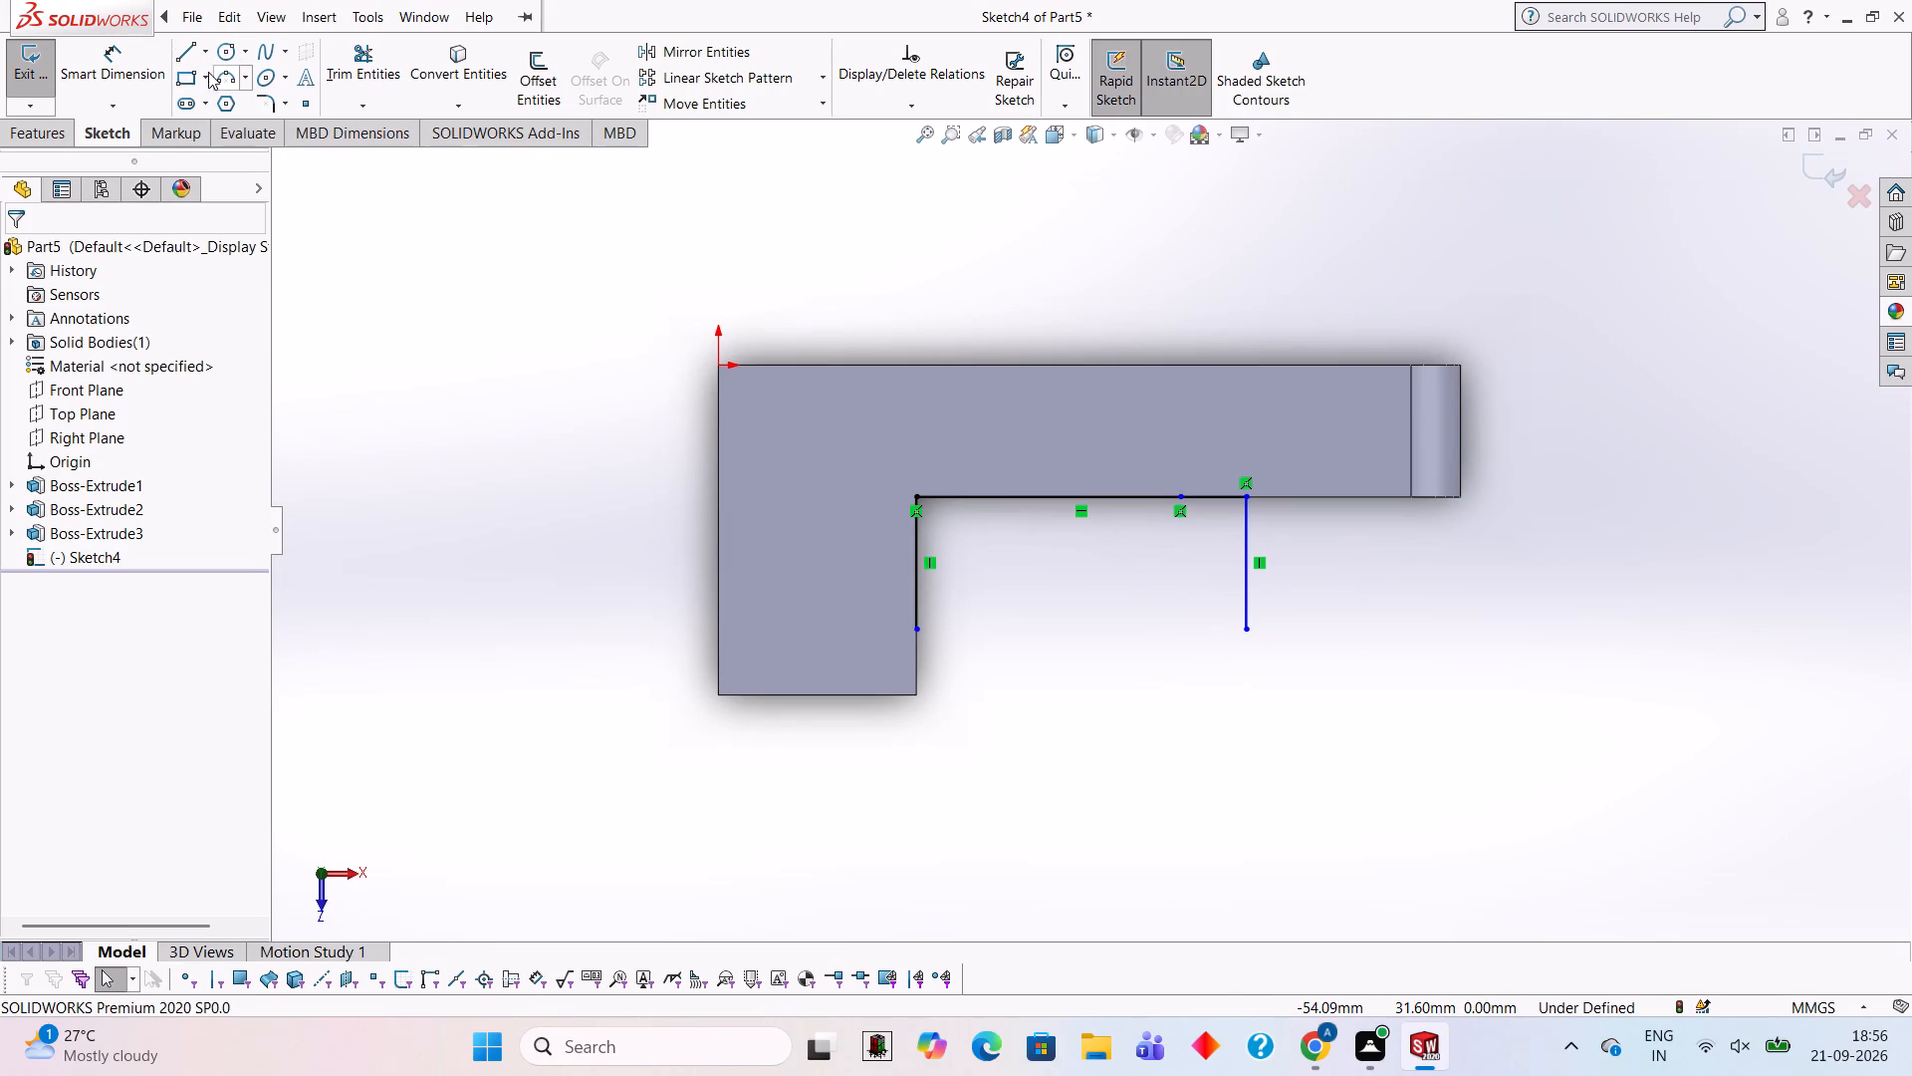
Sketch a 17.5 mm vertical line away from the long arm, starting at the 10 mm line's inner end.
left_click(179, 59)
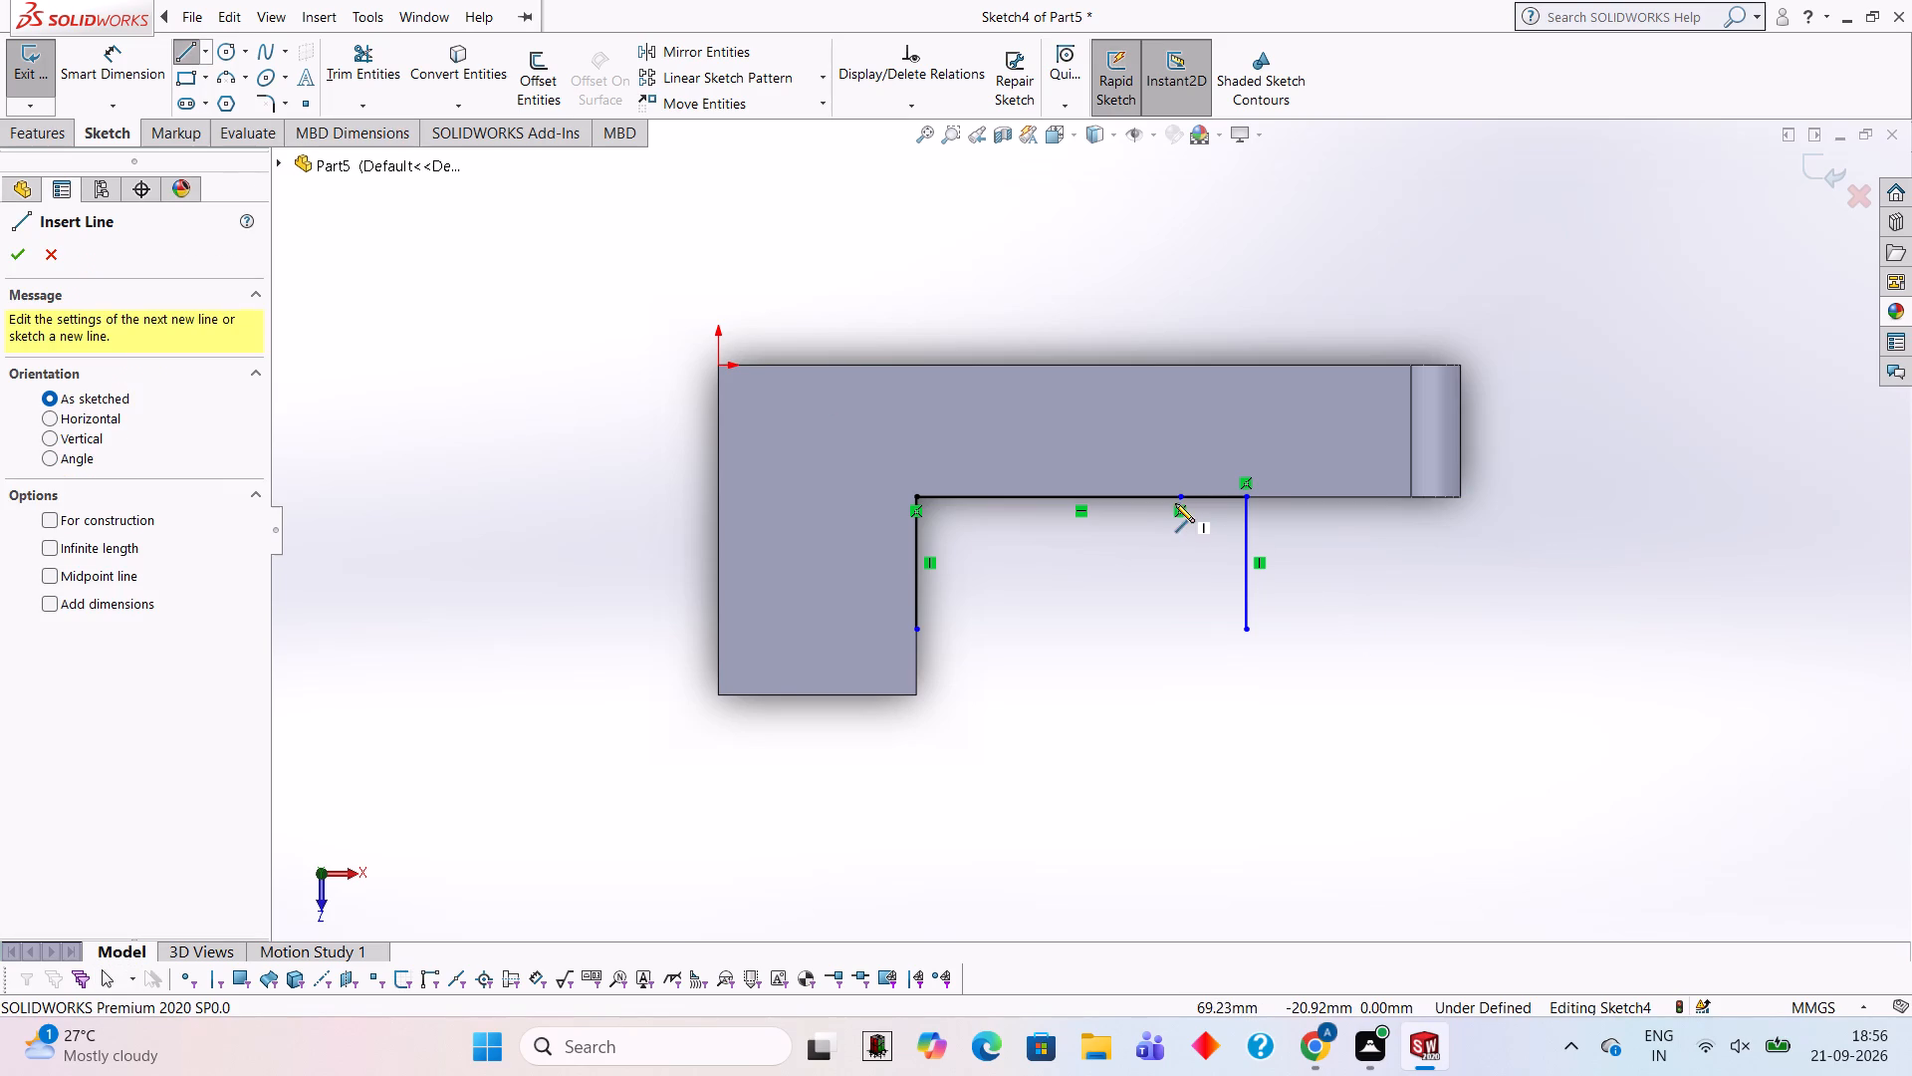
left_click(1182, 497)
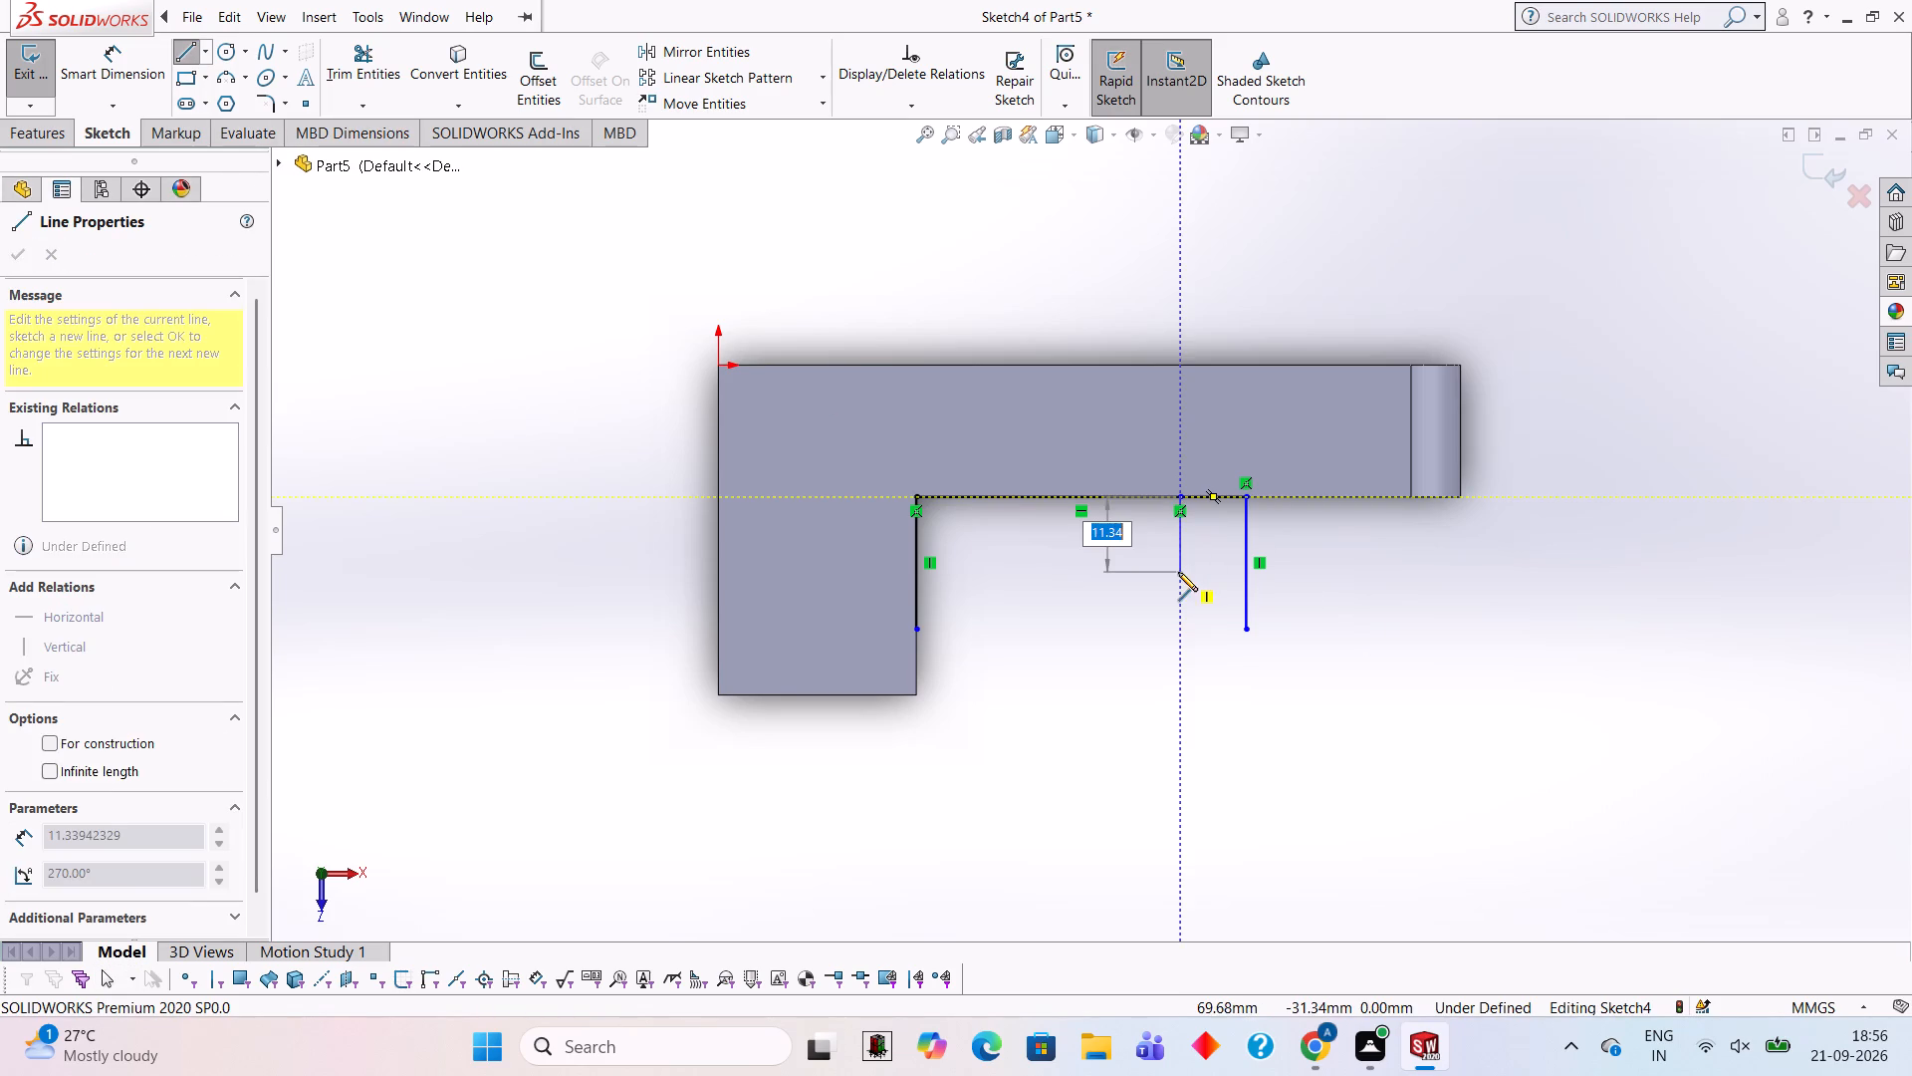
type("17.5")
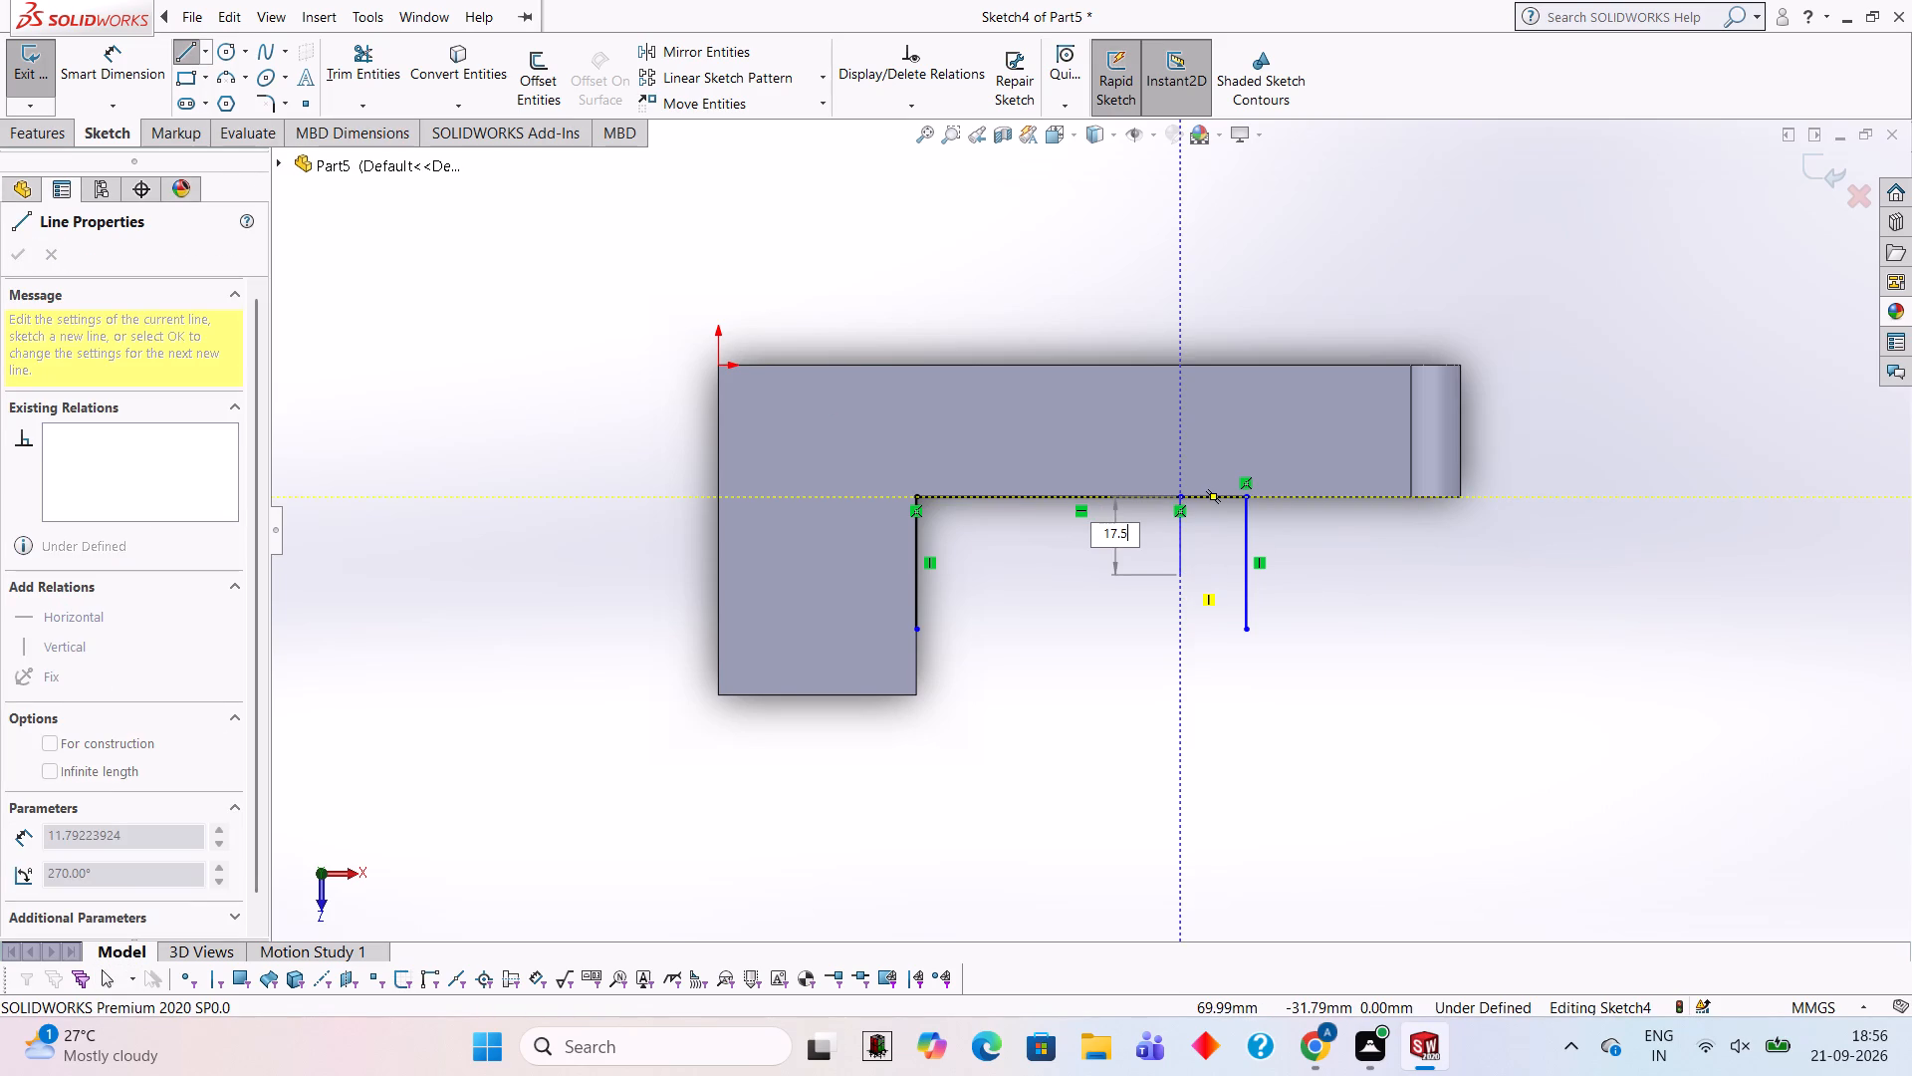
key("Return")
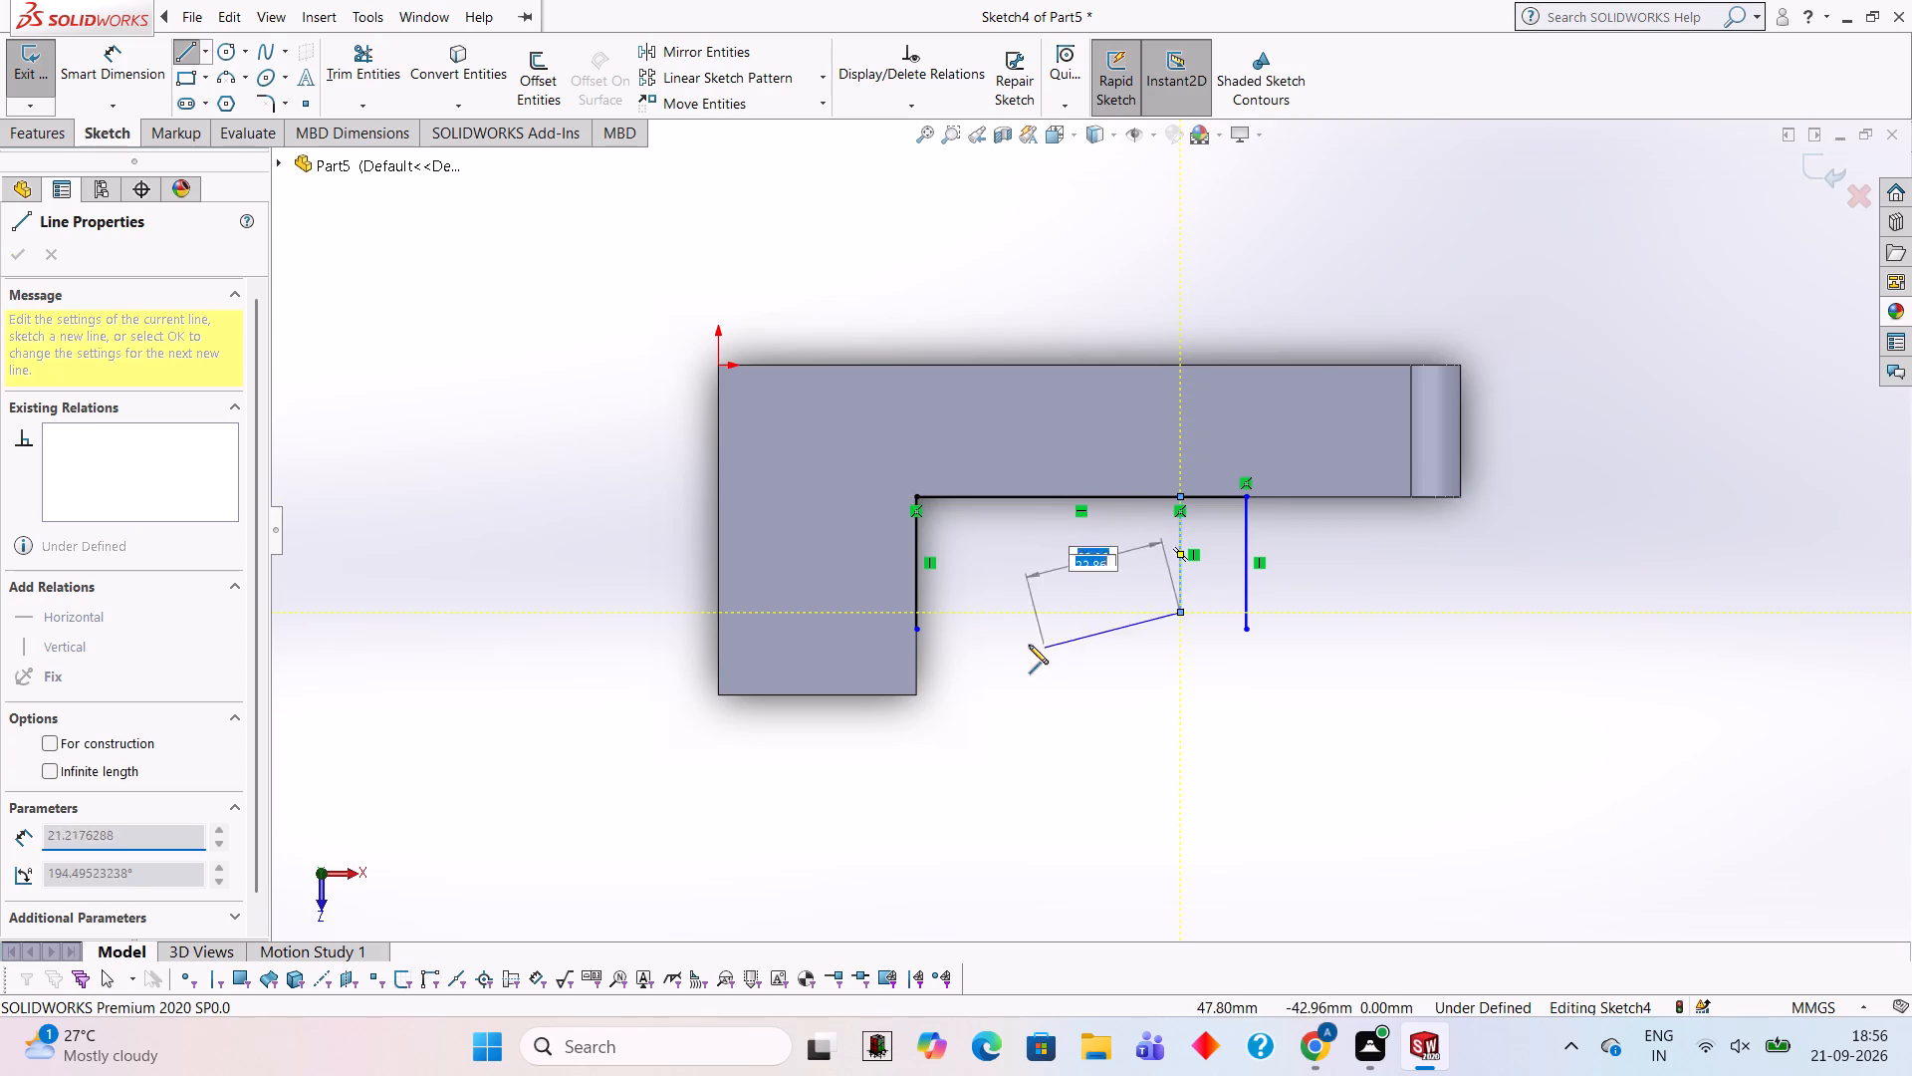
key("Escape")
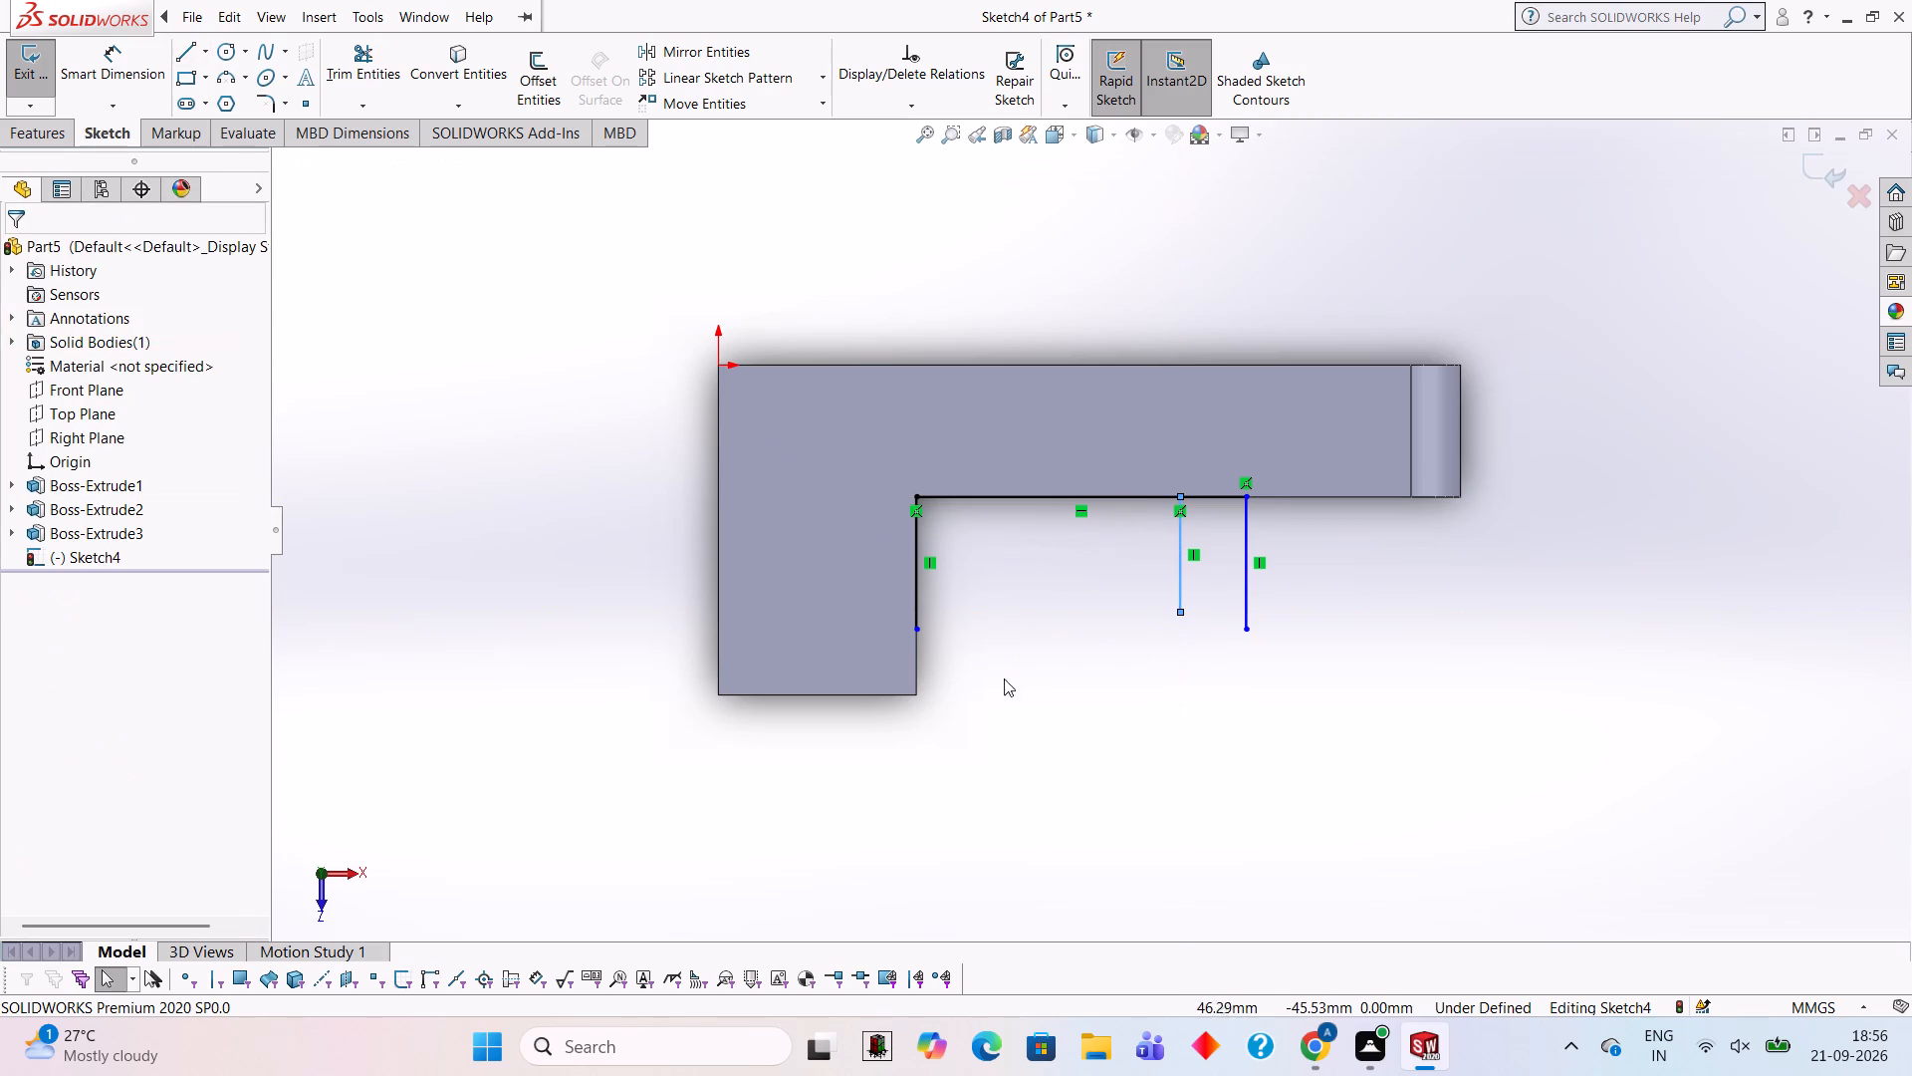
Sketch a circle centred on the free end of the 17.5 mm vertical line.
left_click(231, 46)
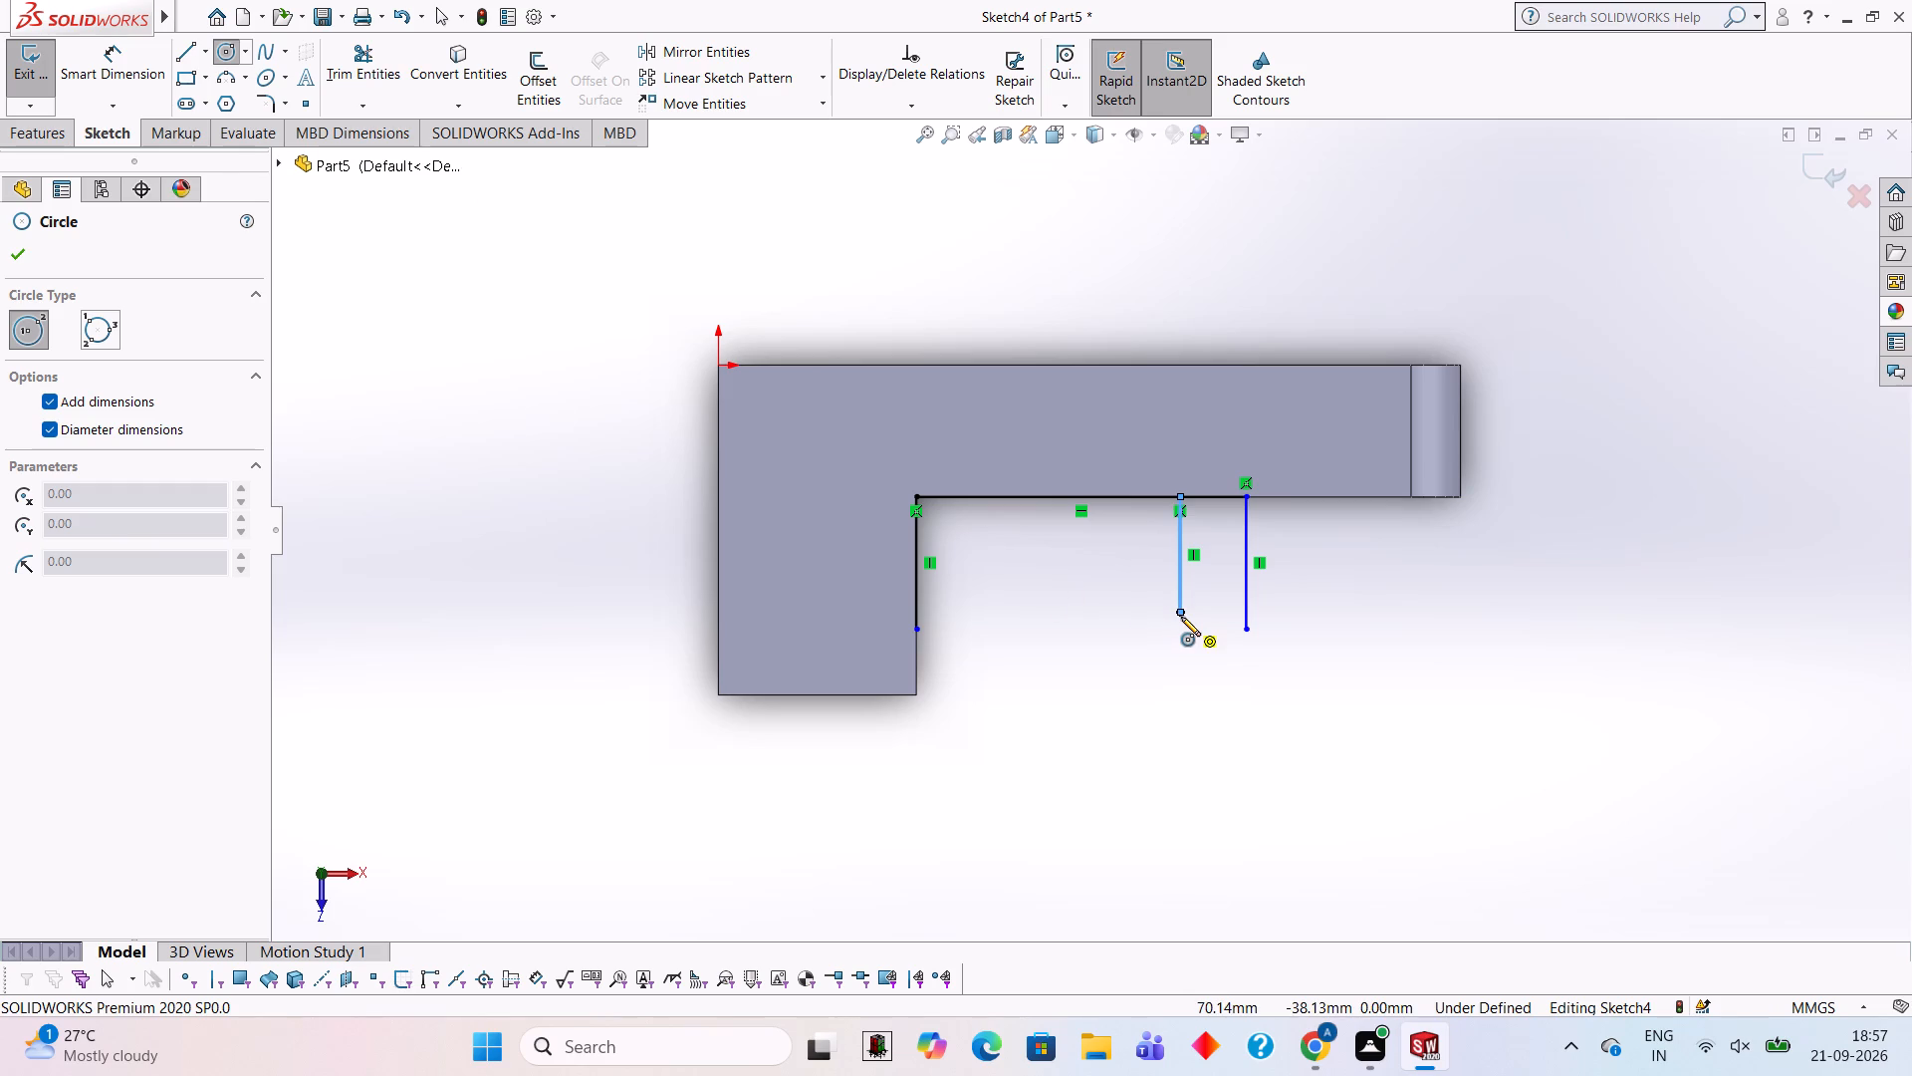
left_click(1180, 611)
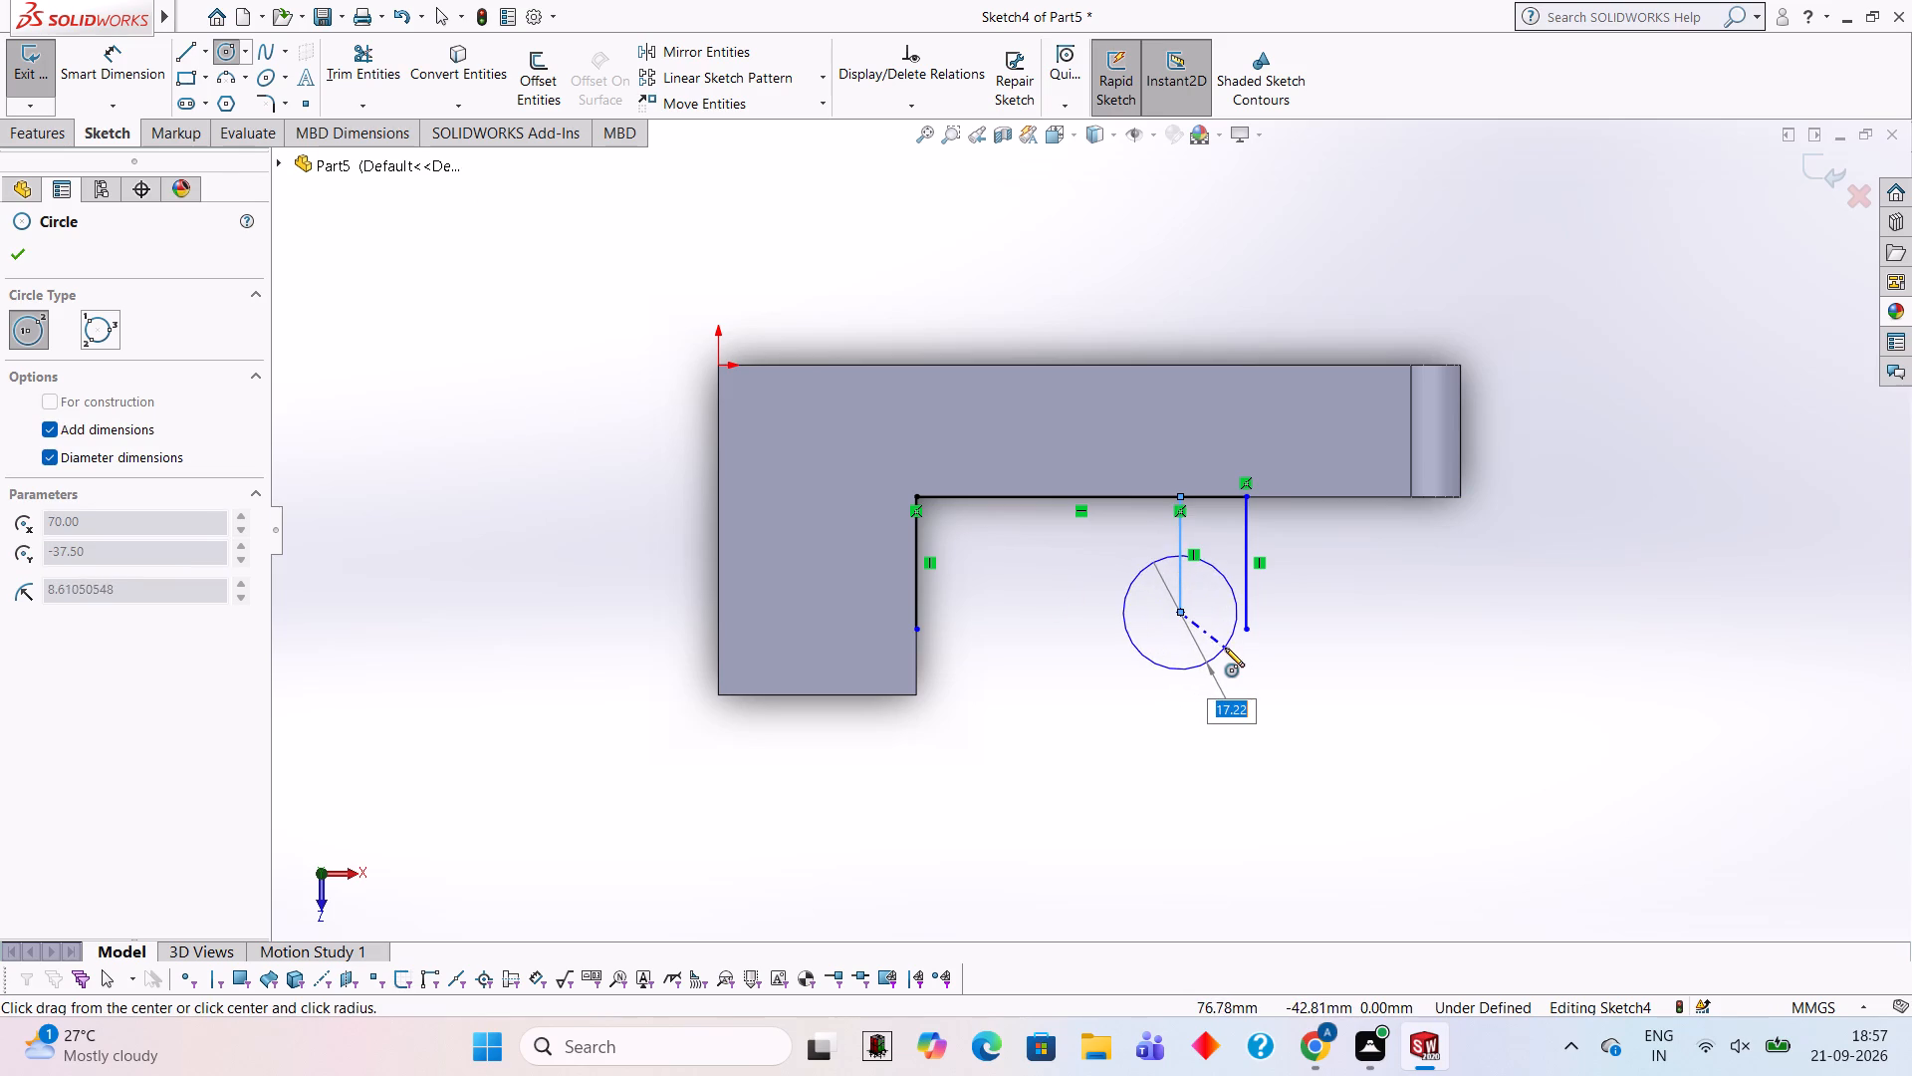
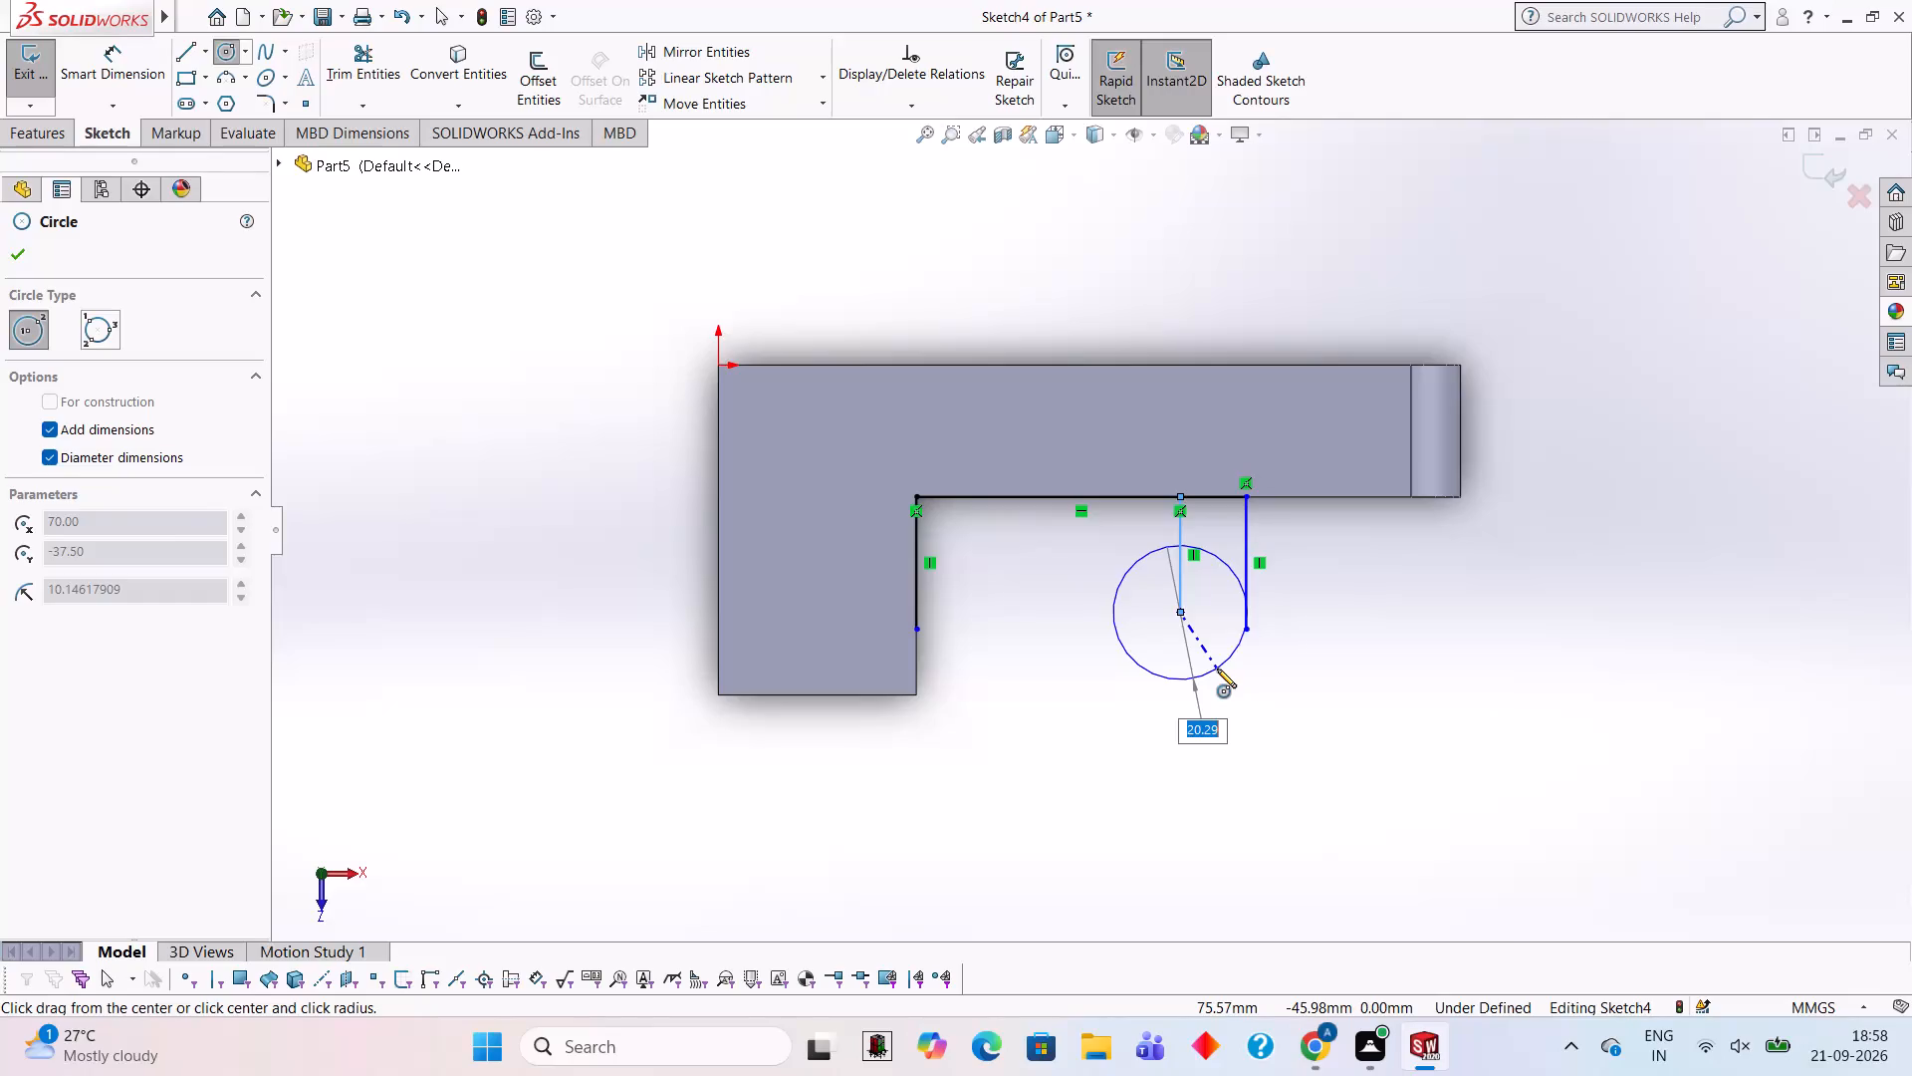
Discard the unfinished circle, undo all the inside-corner sketch lines and exit the emptied sketch.
key("Escape")
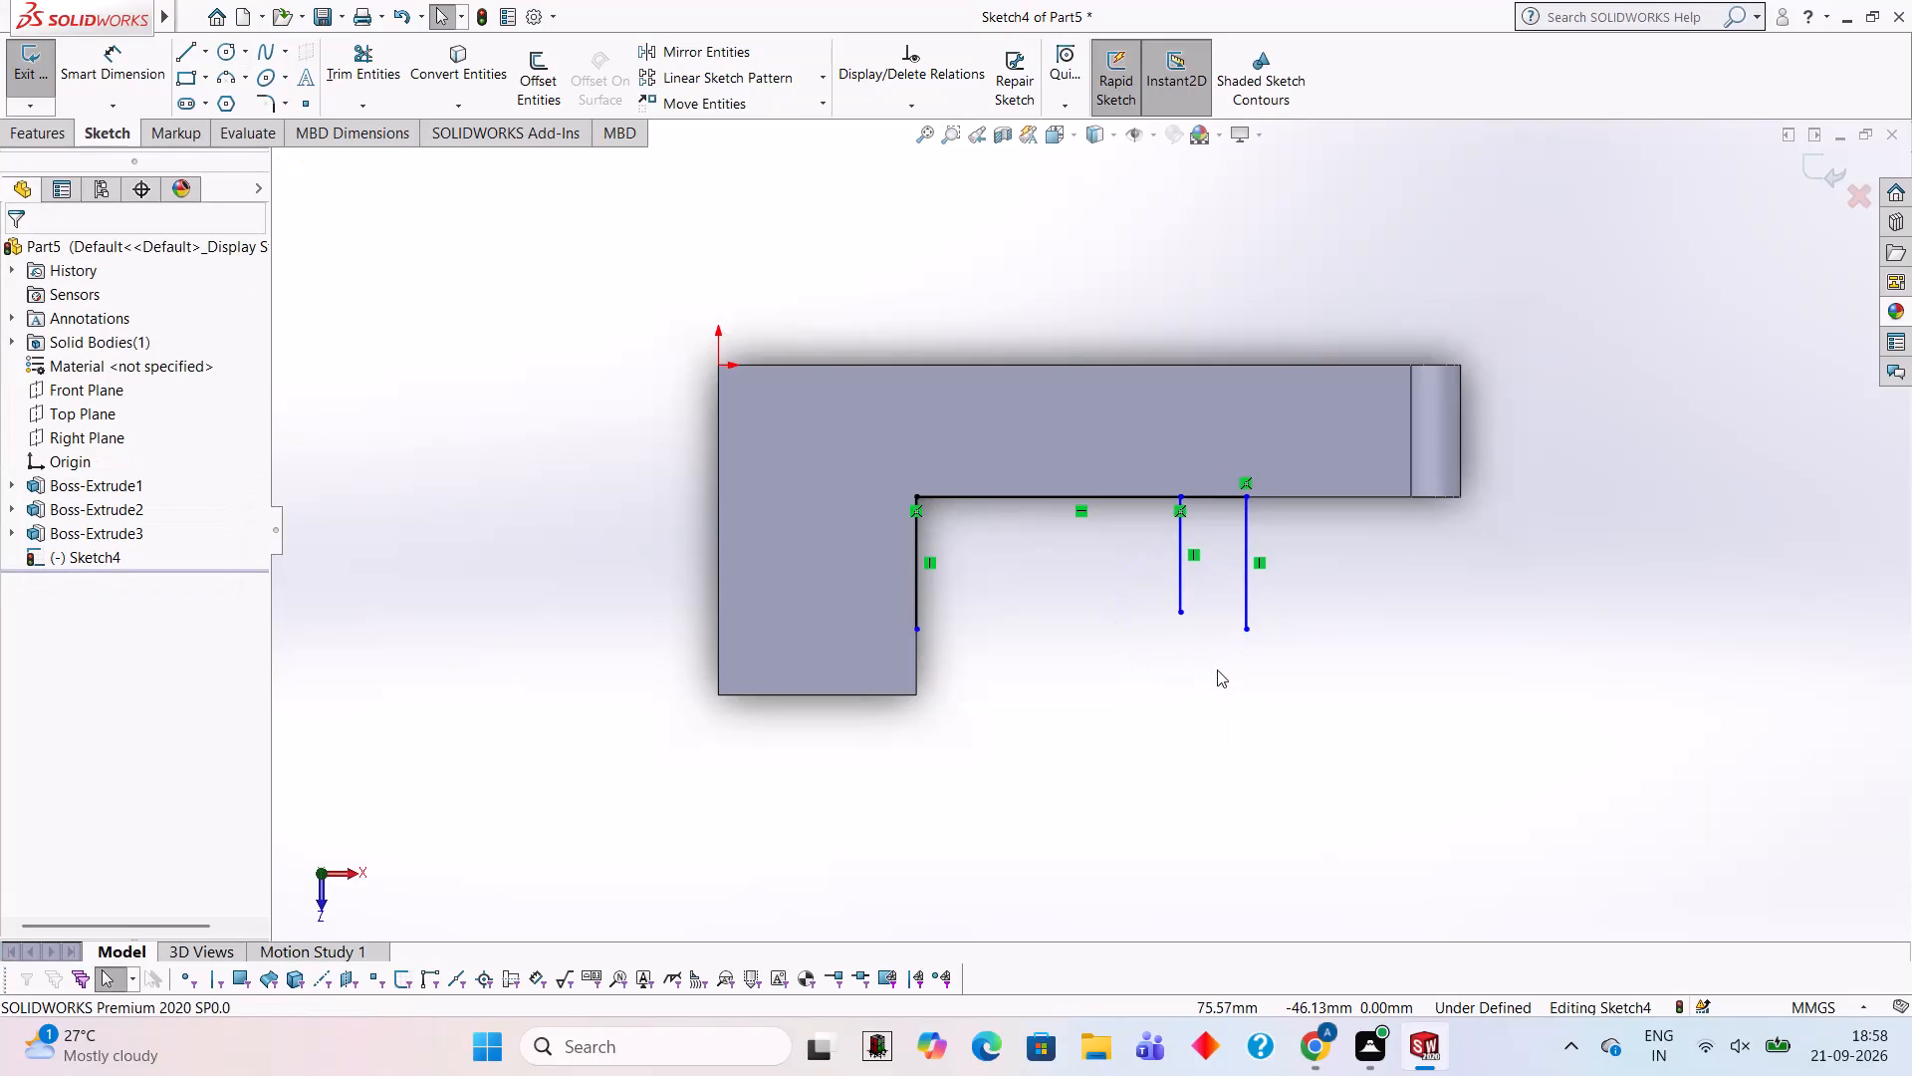
middle_click_drag(1570, 593, 1565, 418)
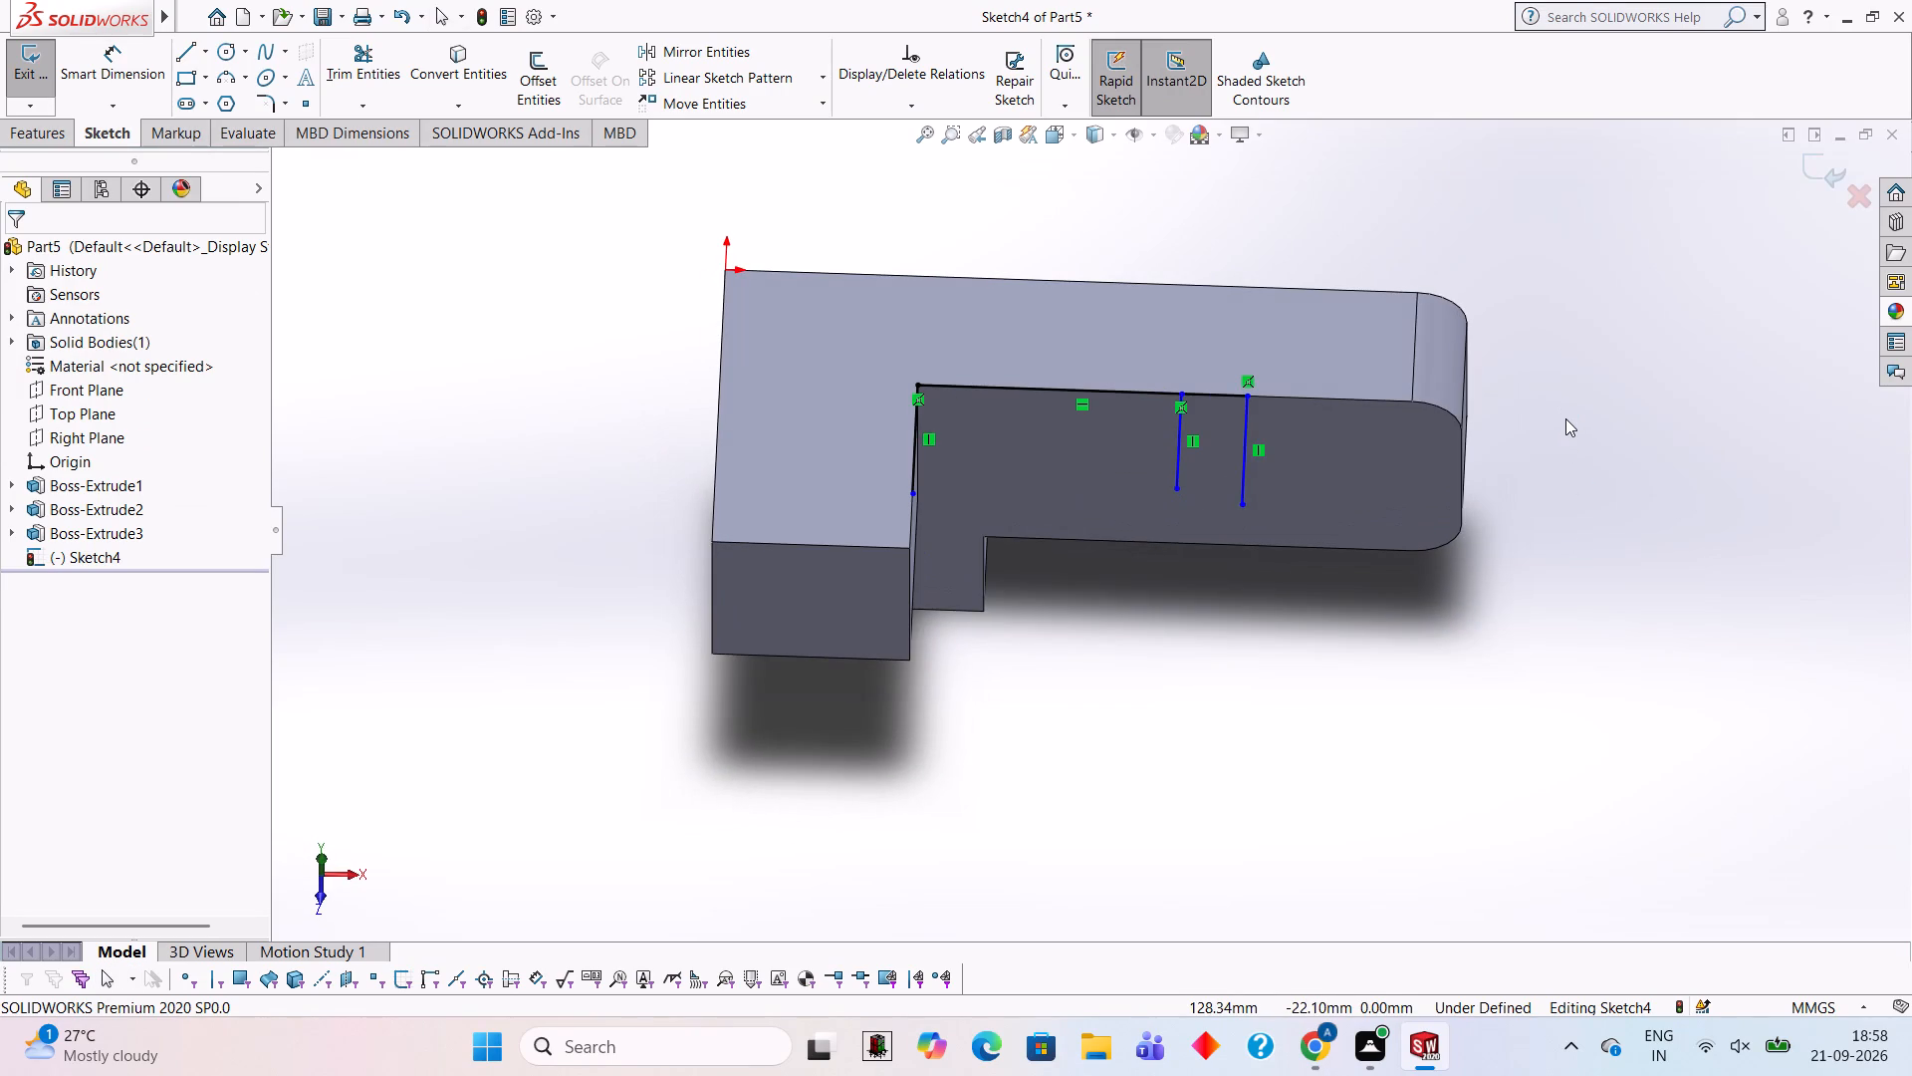
middle_click_drag(1565, 417, 1596, 605)
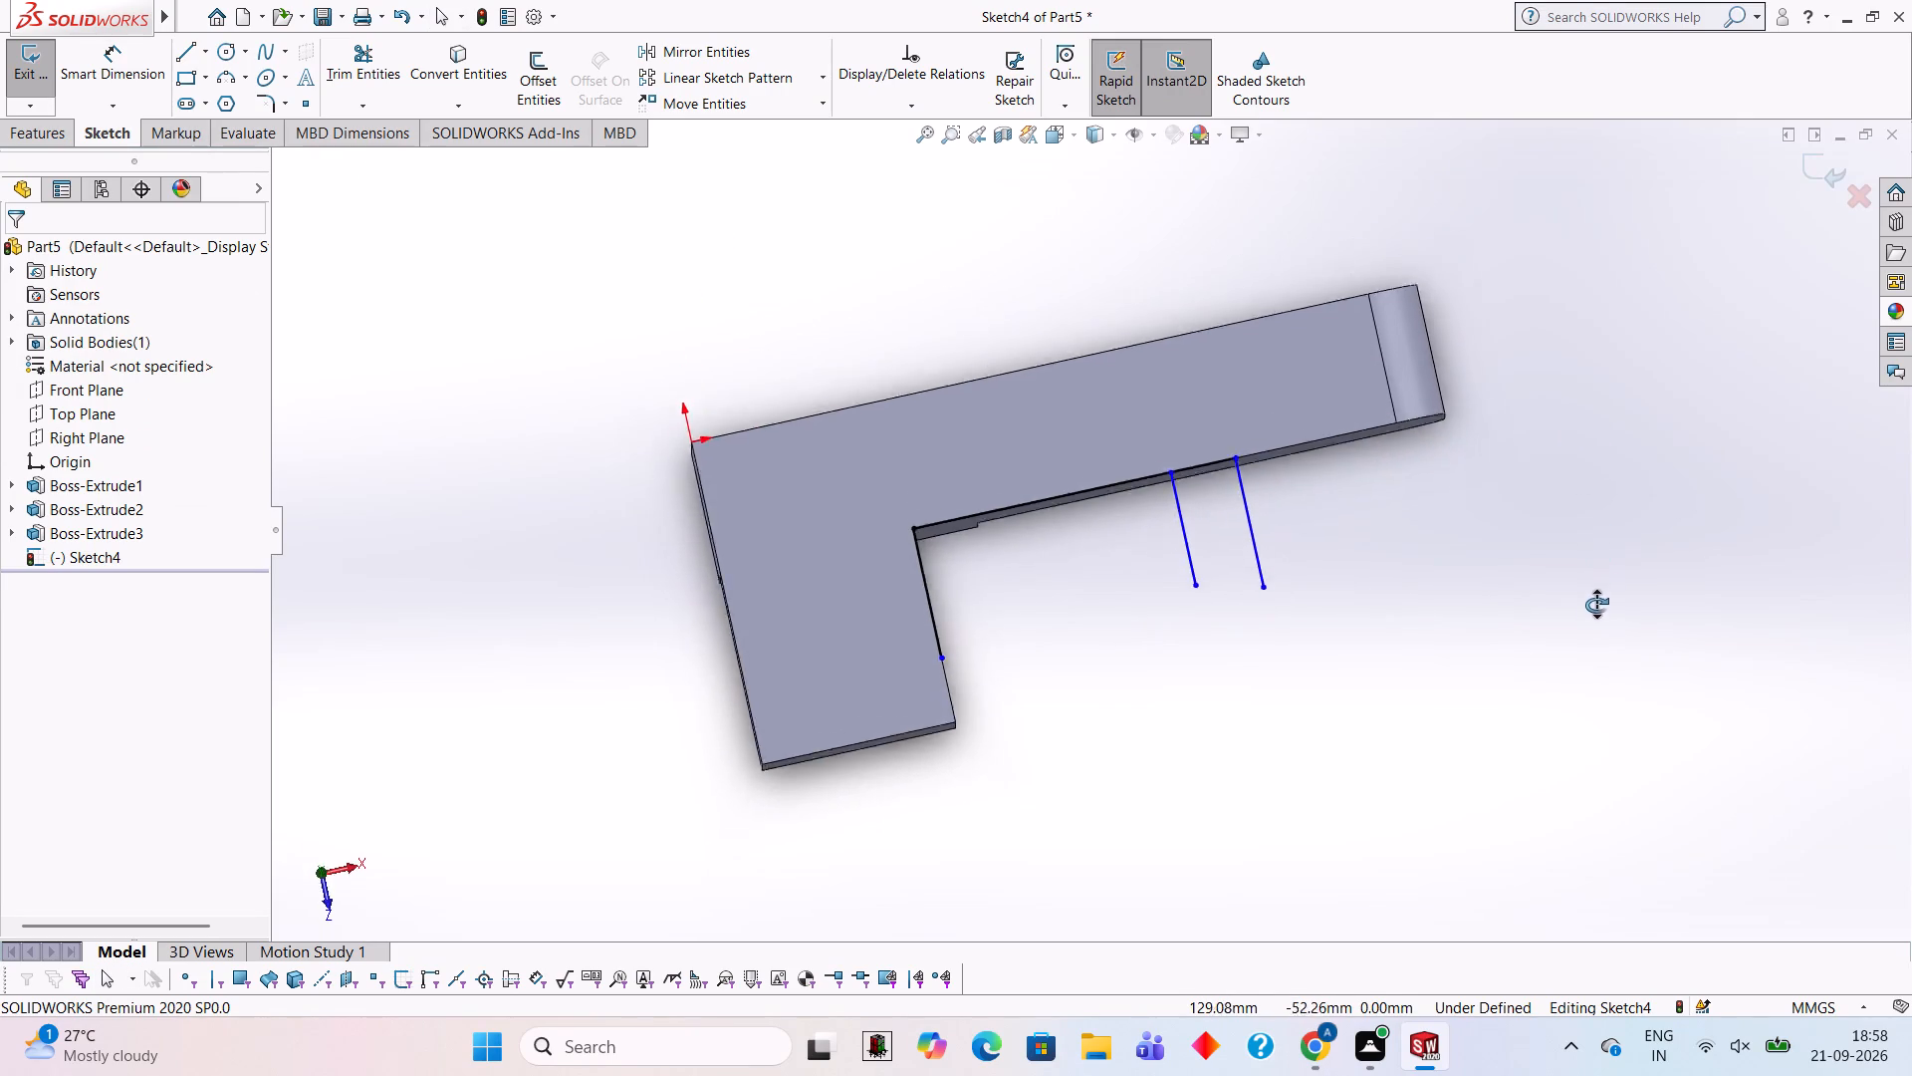
middle_click_drag(1596, 605, 1577, 624)
key("Escape")
key("ctrl+z")
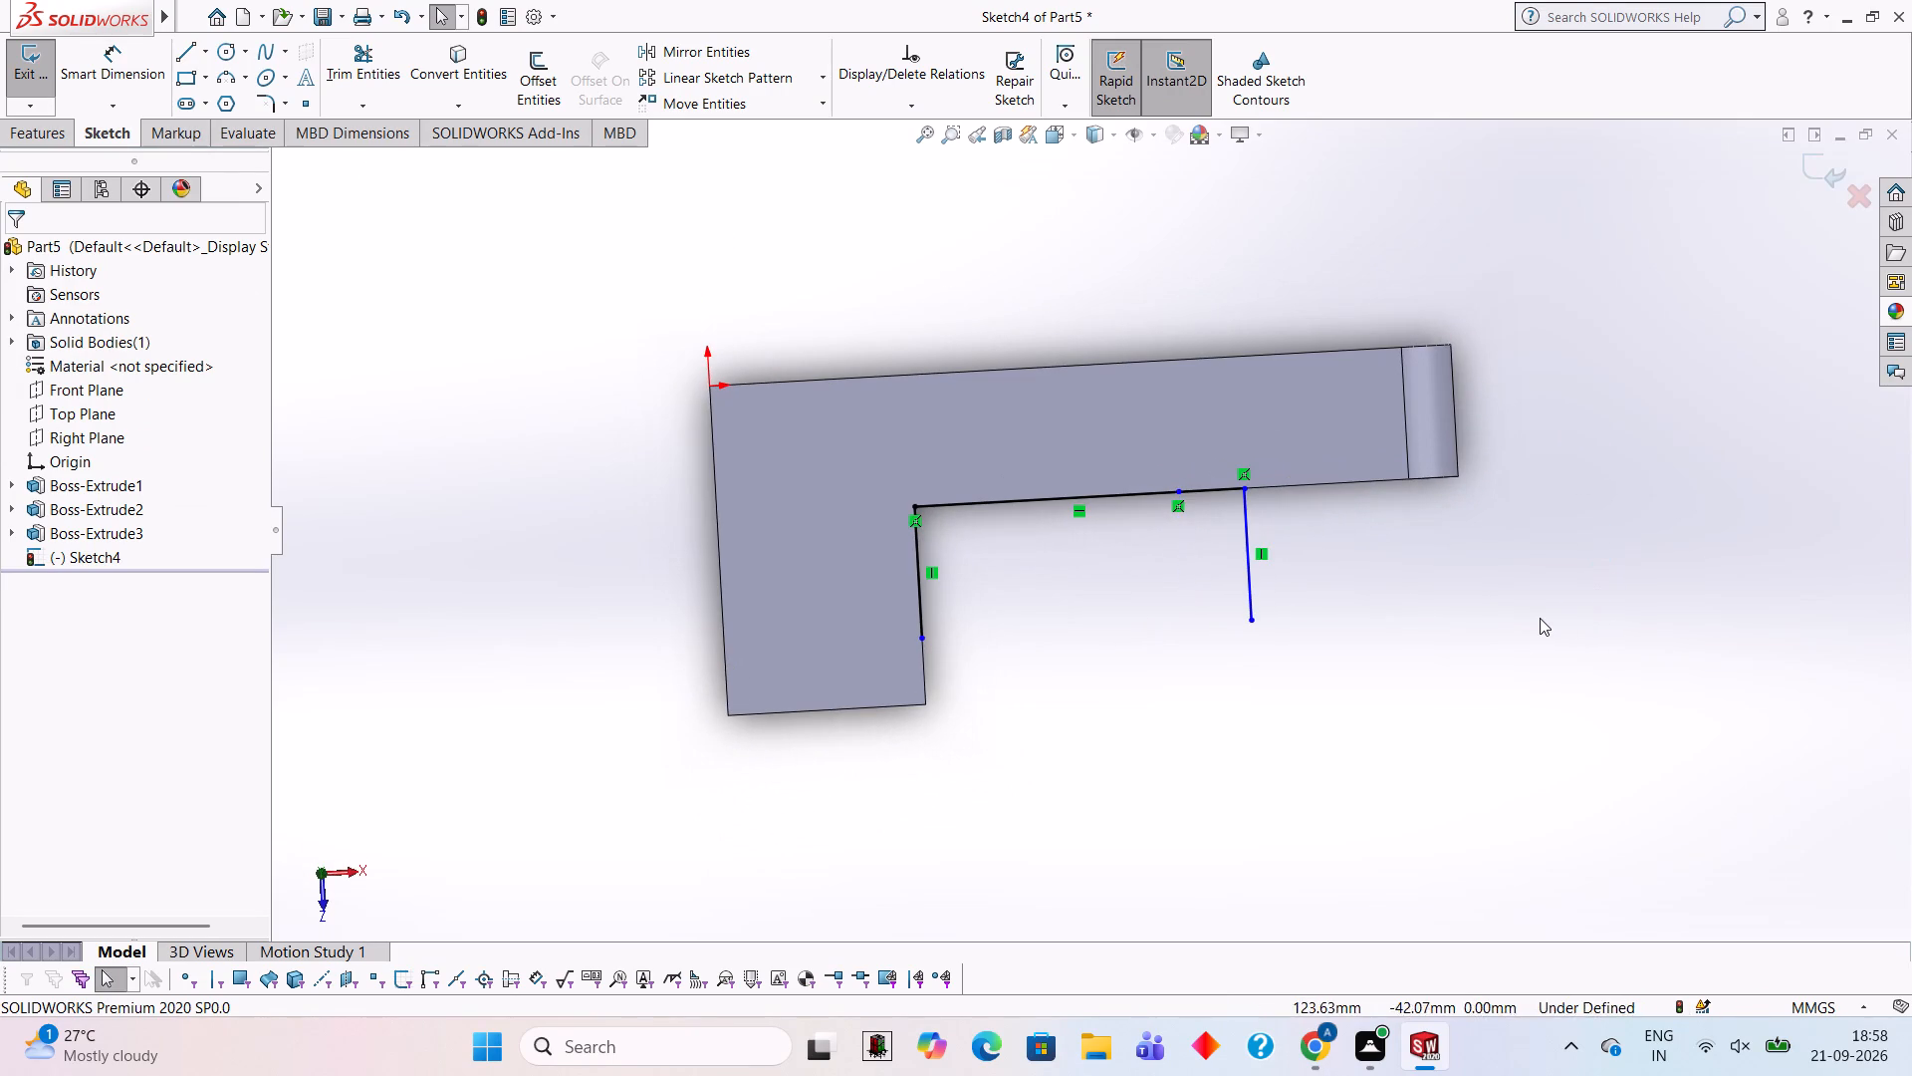
key("ctrl+z")
key("ctrl+z")
key("ctrl+z")
key("ctrl+z")
key("ctrl+z")
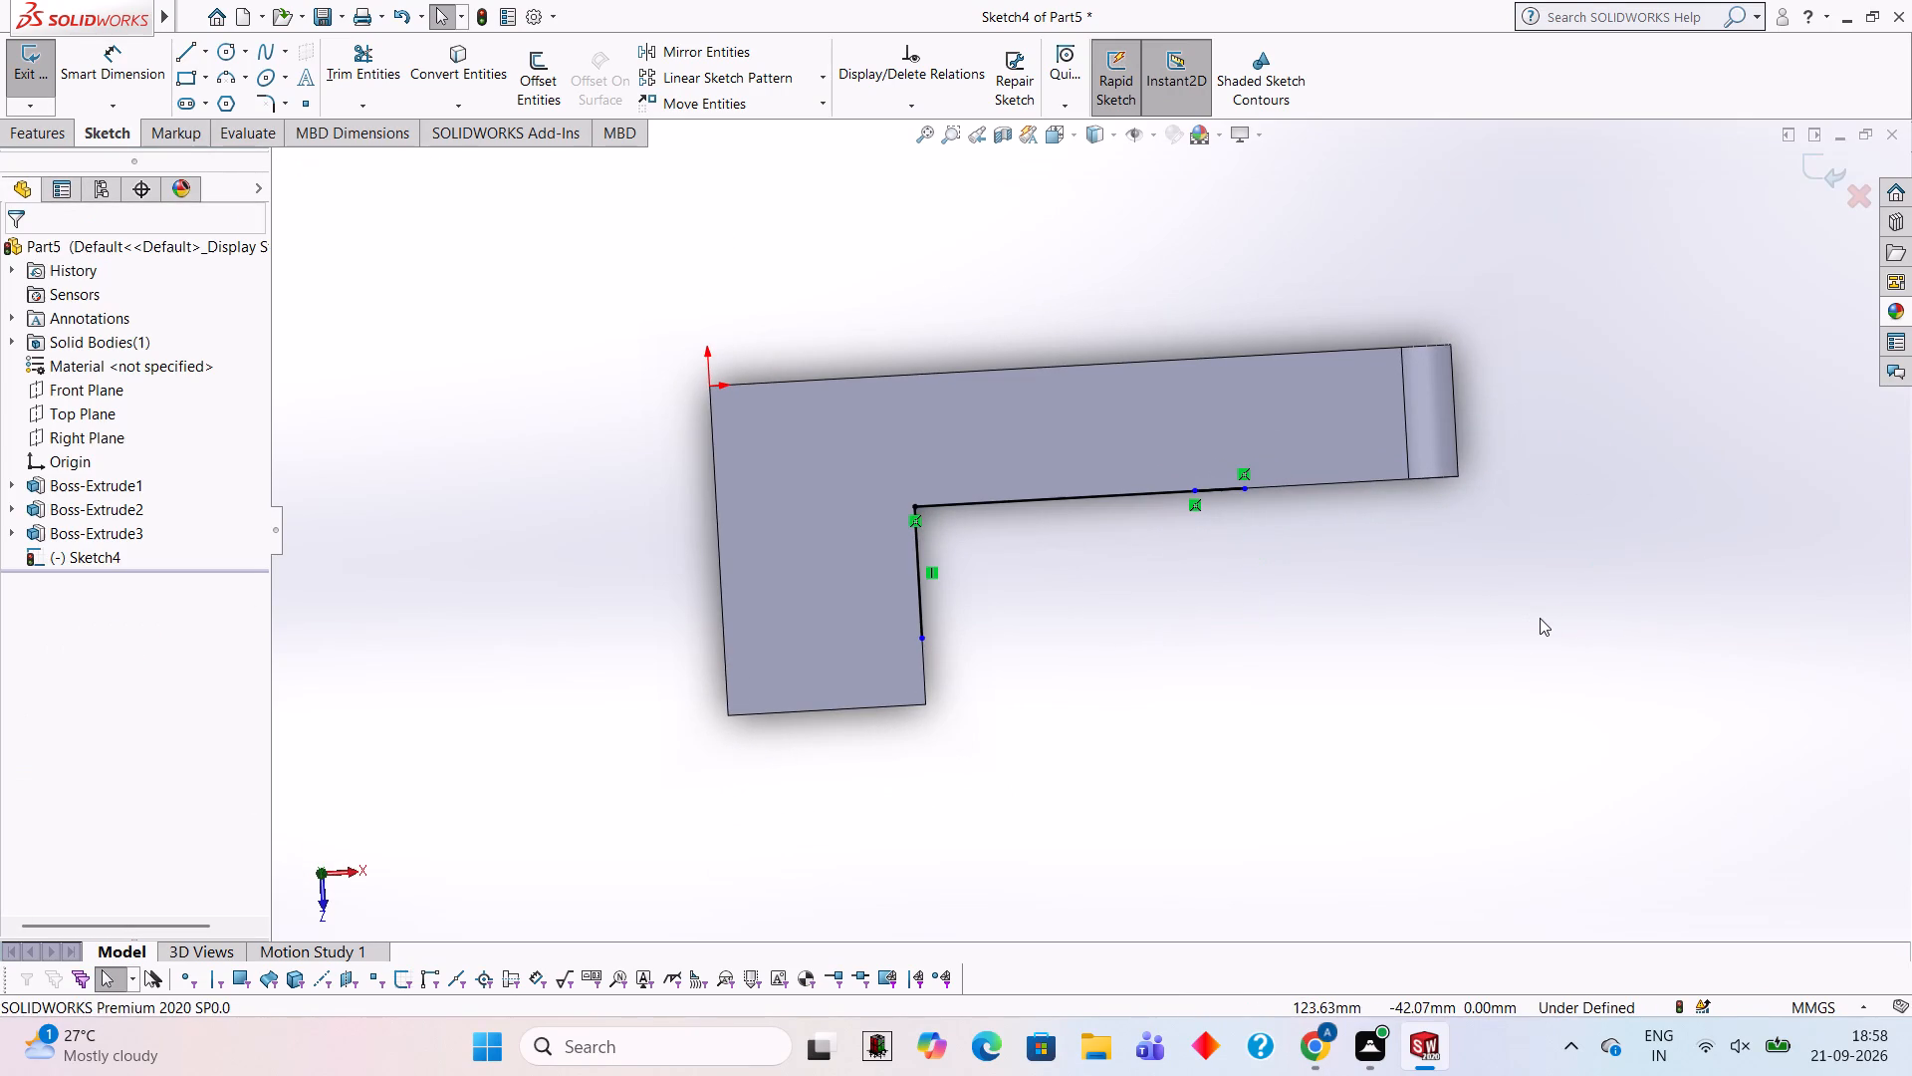
key("ctrl+z")
key("ctrl+z")
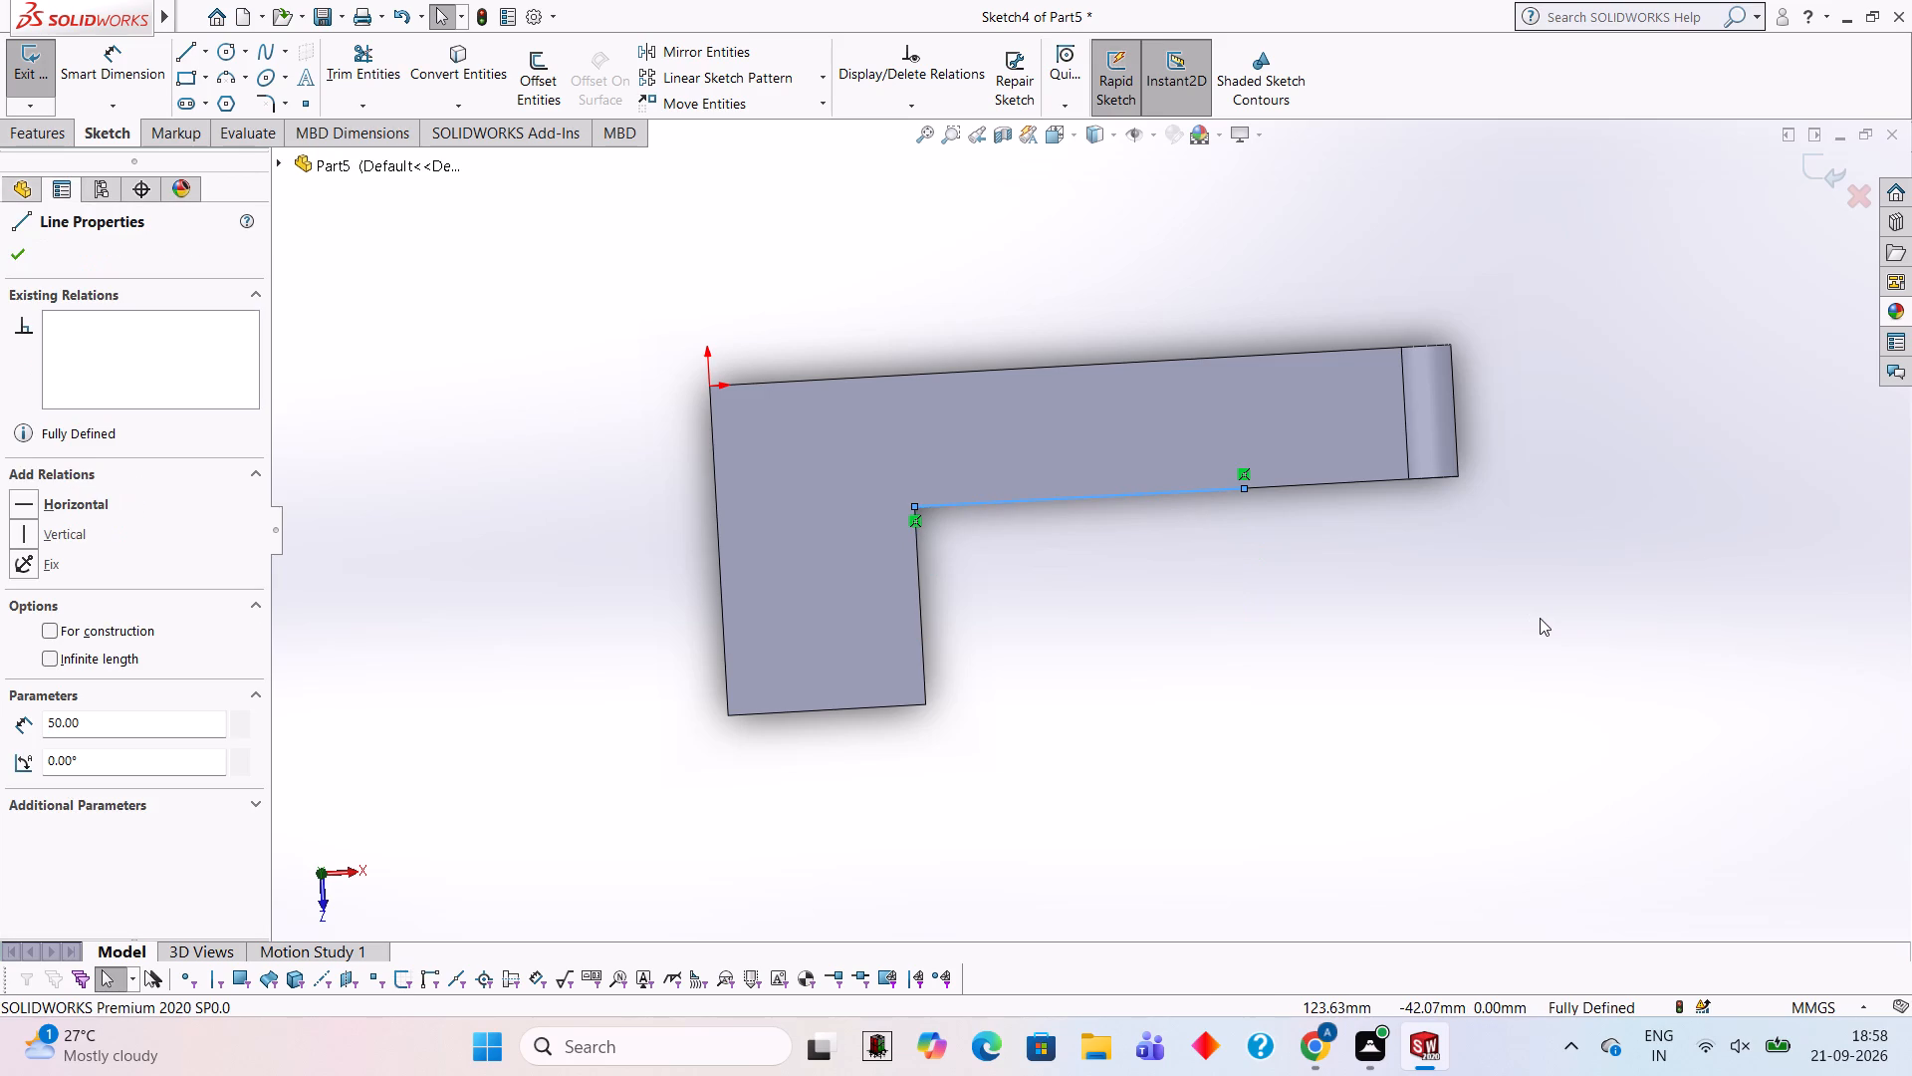
key("ctrl+z")
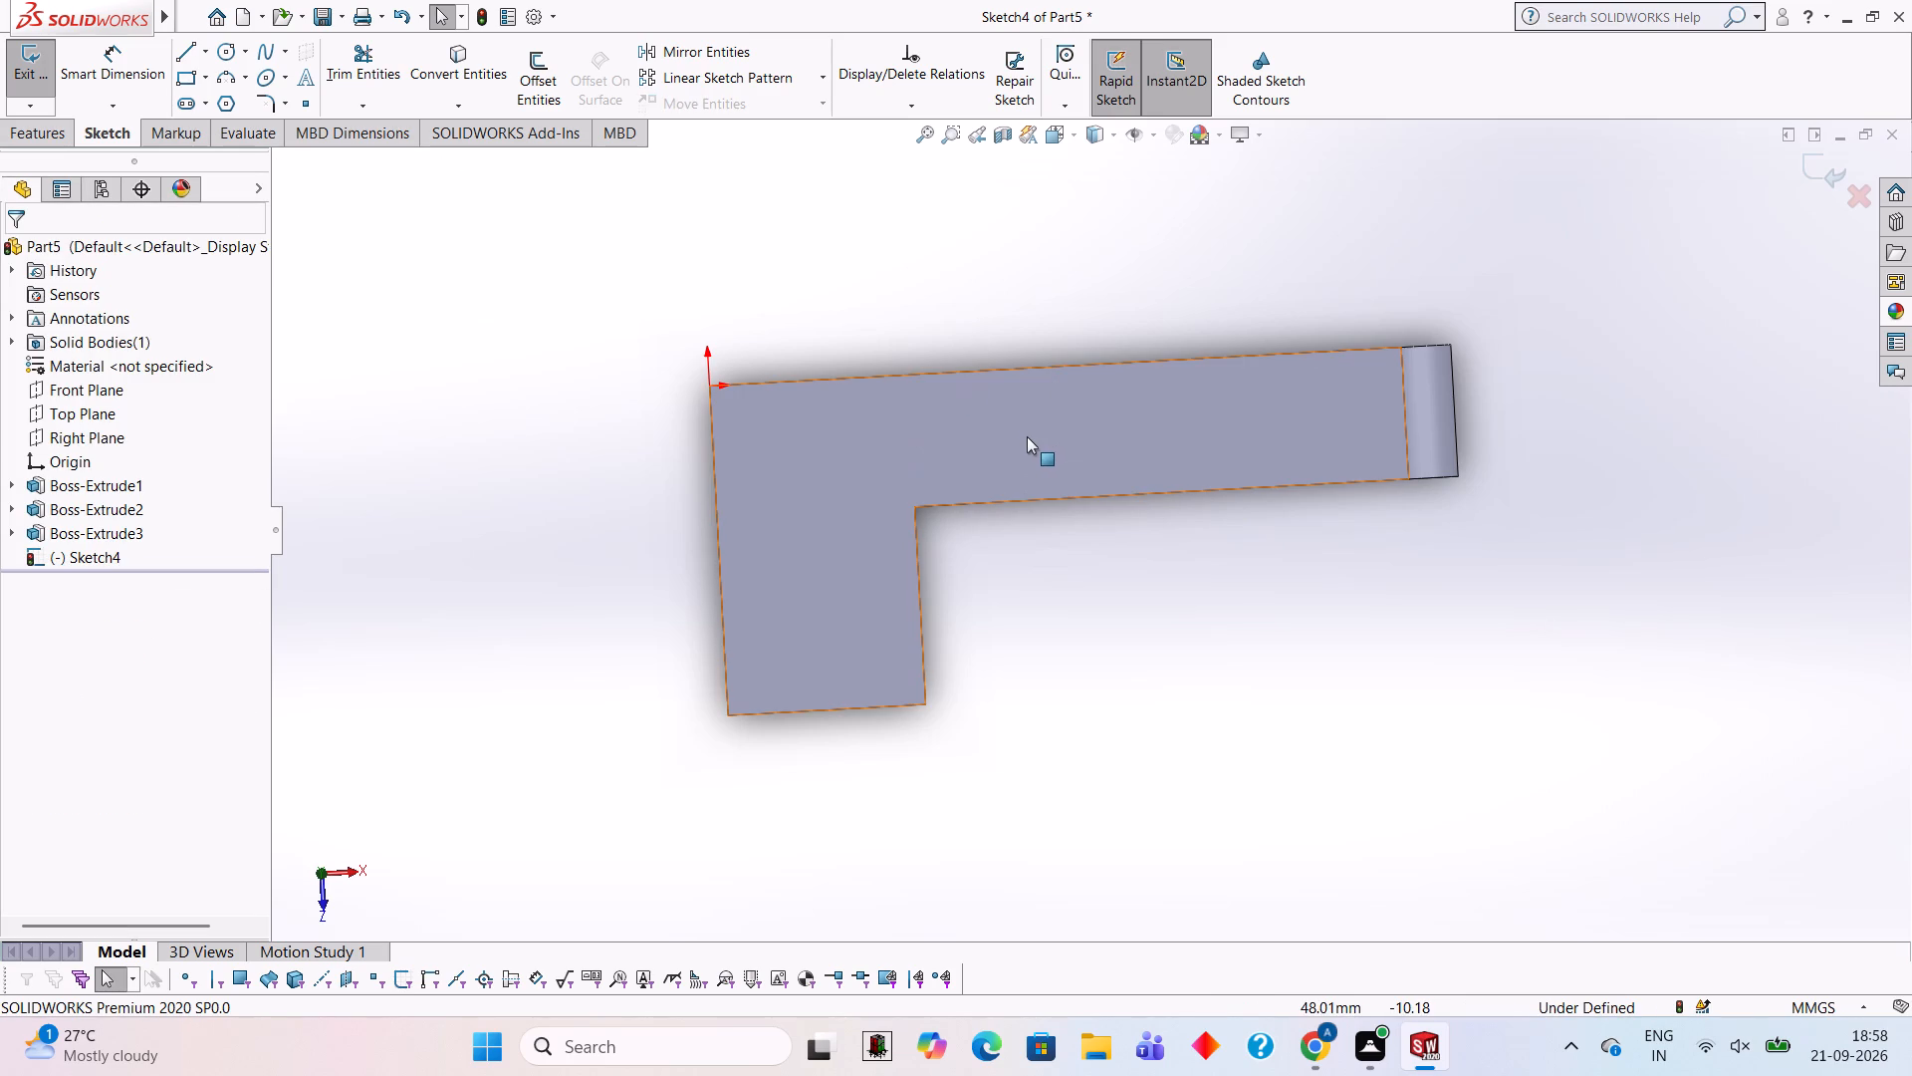
left_click(1824, 181)
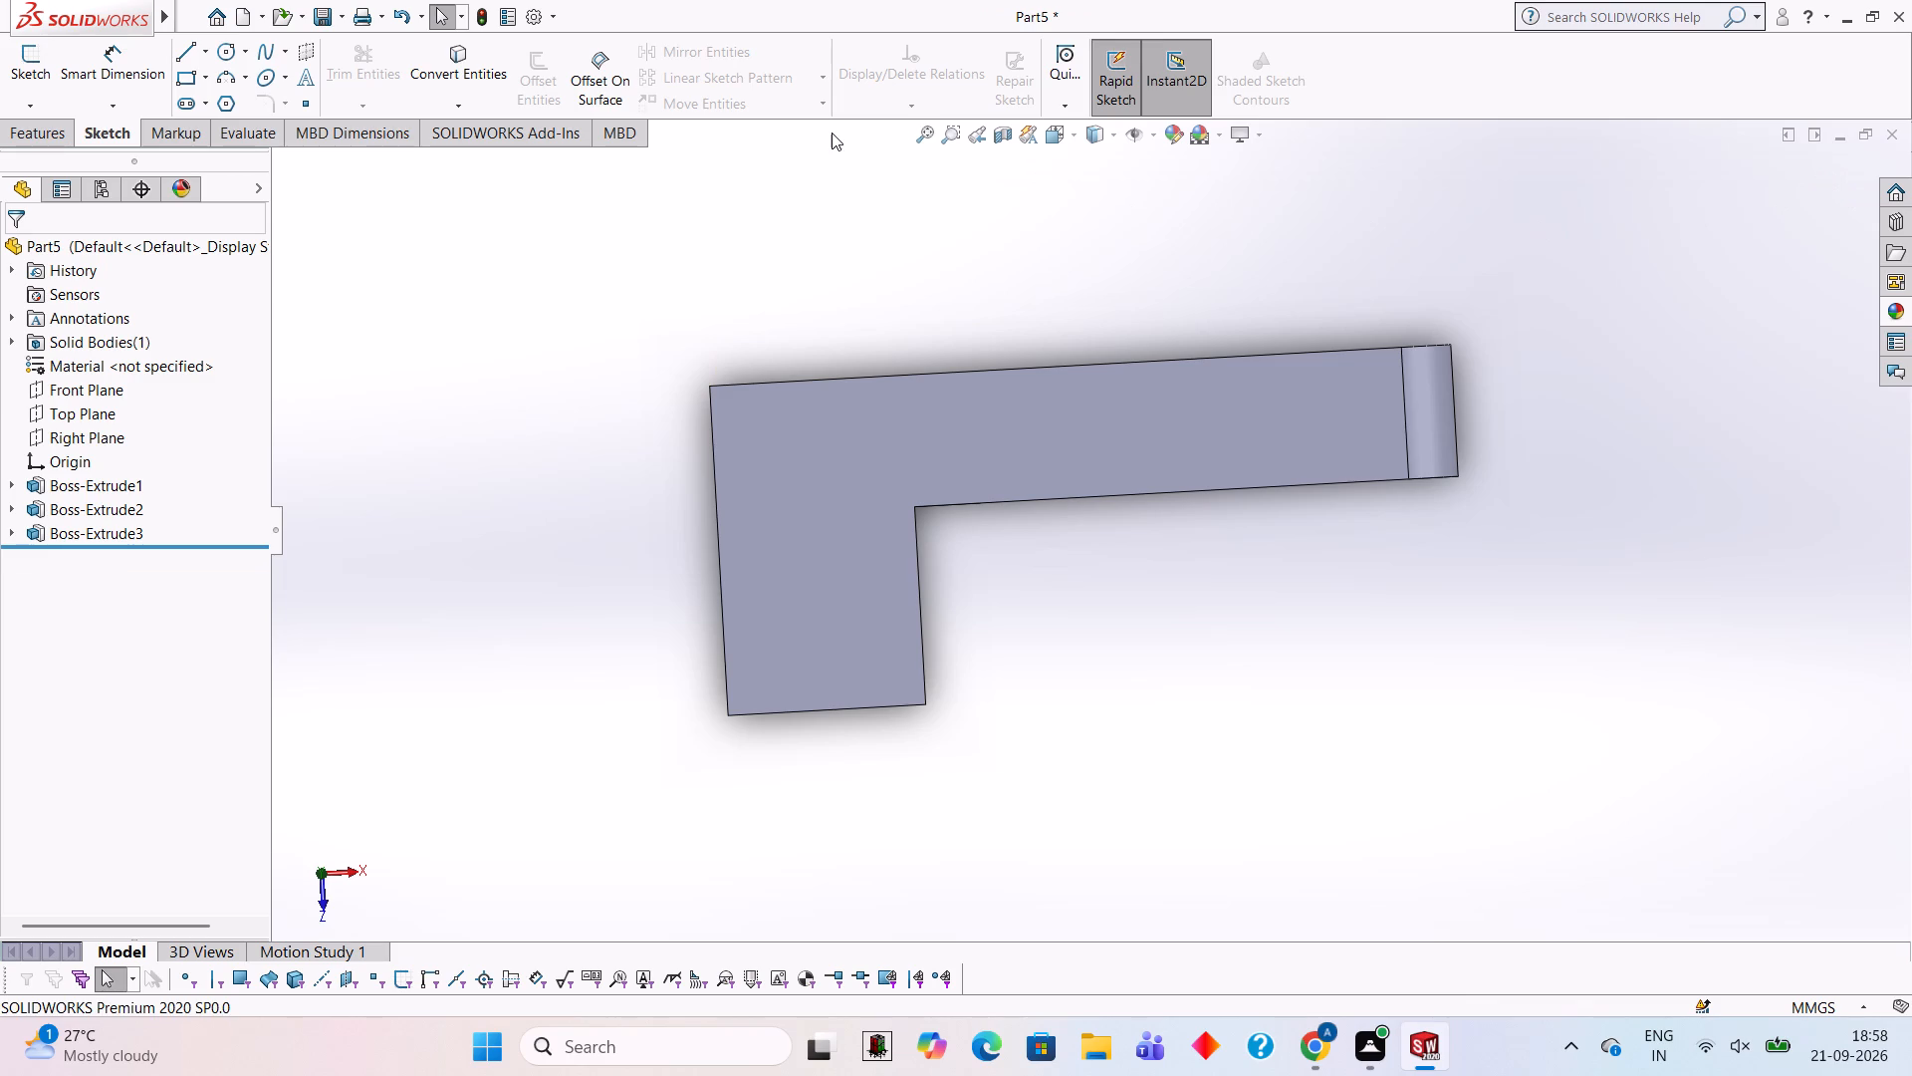
On a new sketch on the L-shaped face, draw a 60 mm line from the inside corner along the long arm's edge.
left_click(189, 51)
key("Escape")
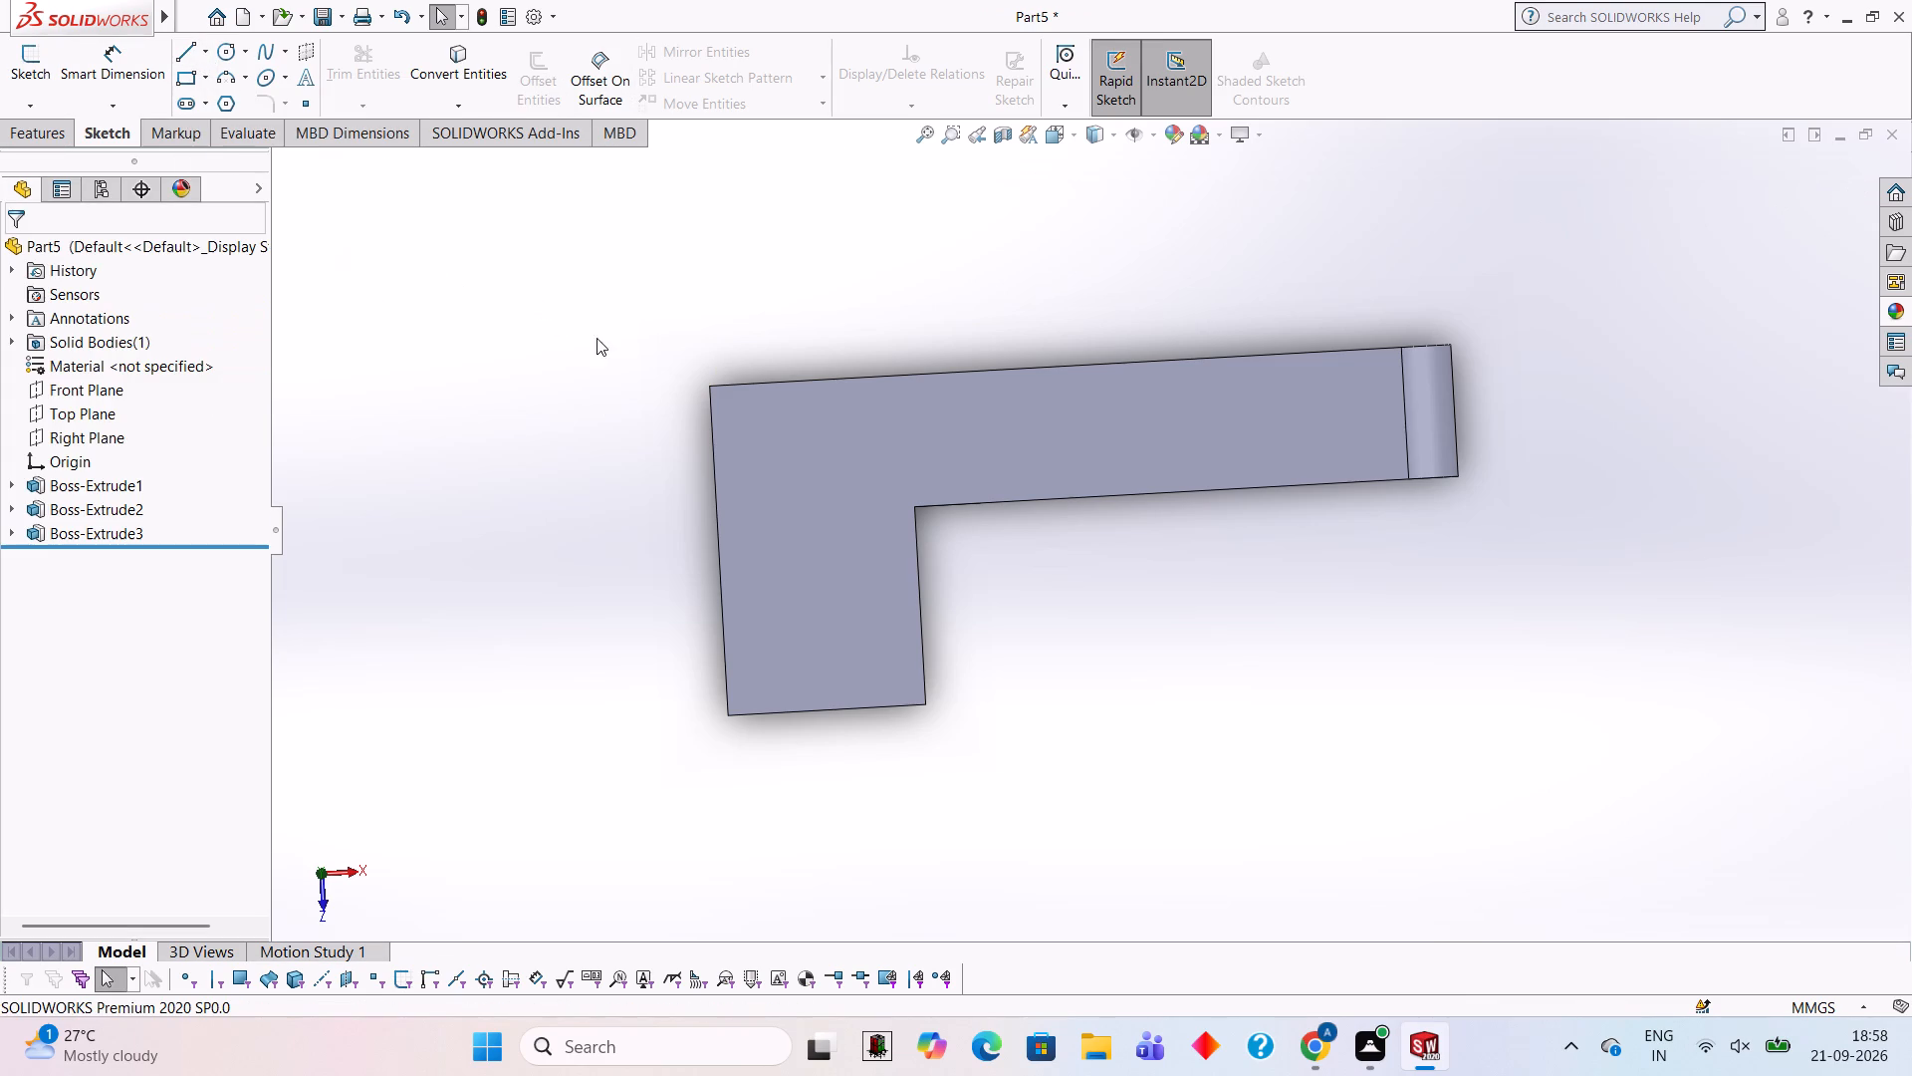
left_click(777, 452)
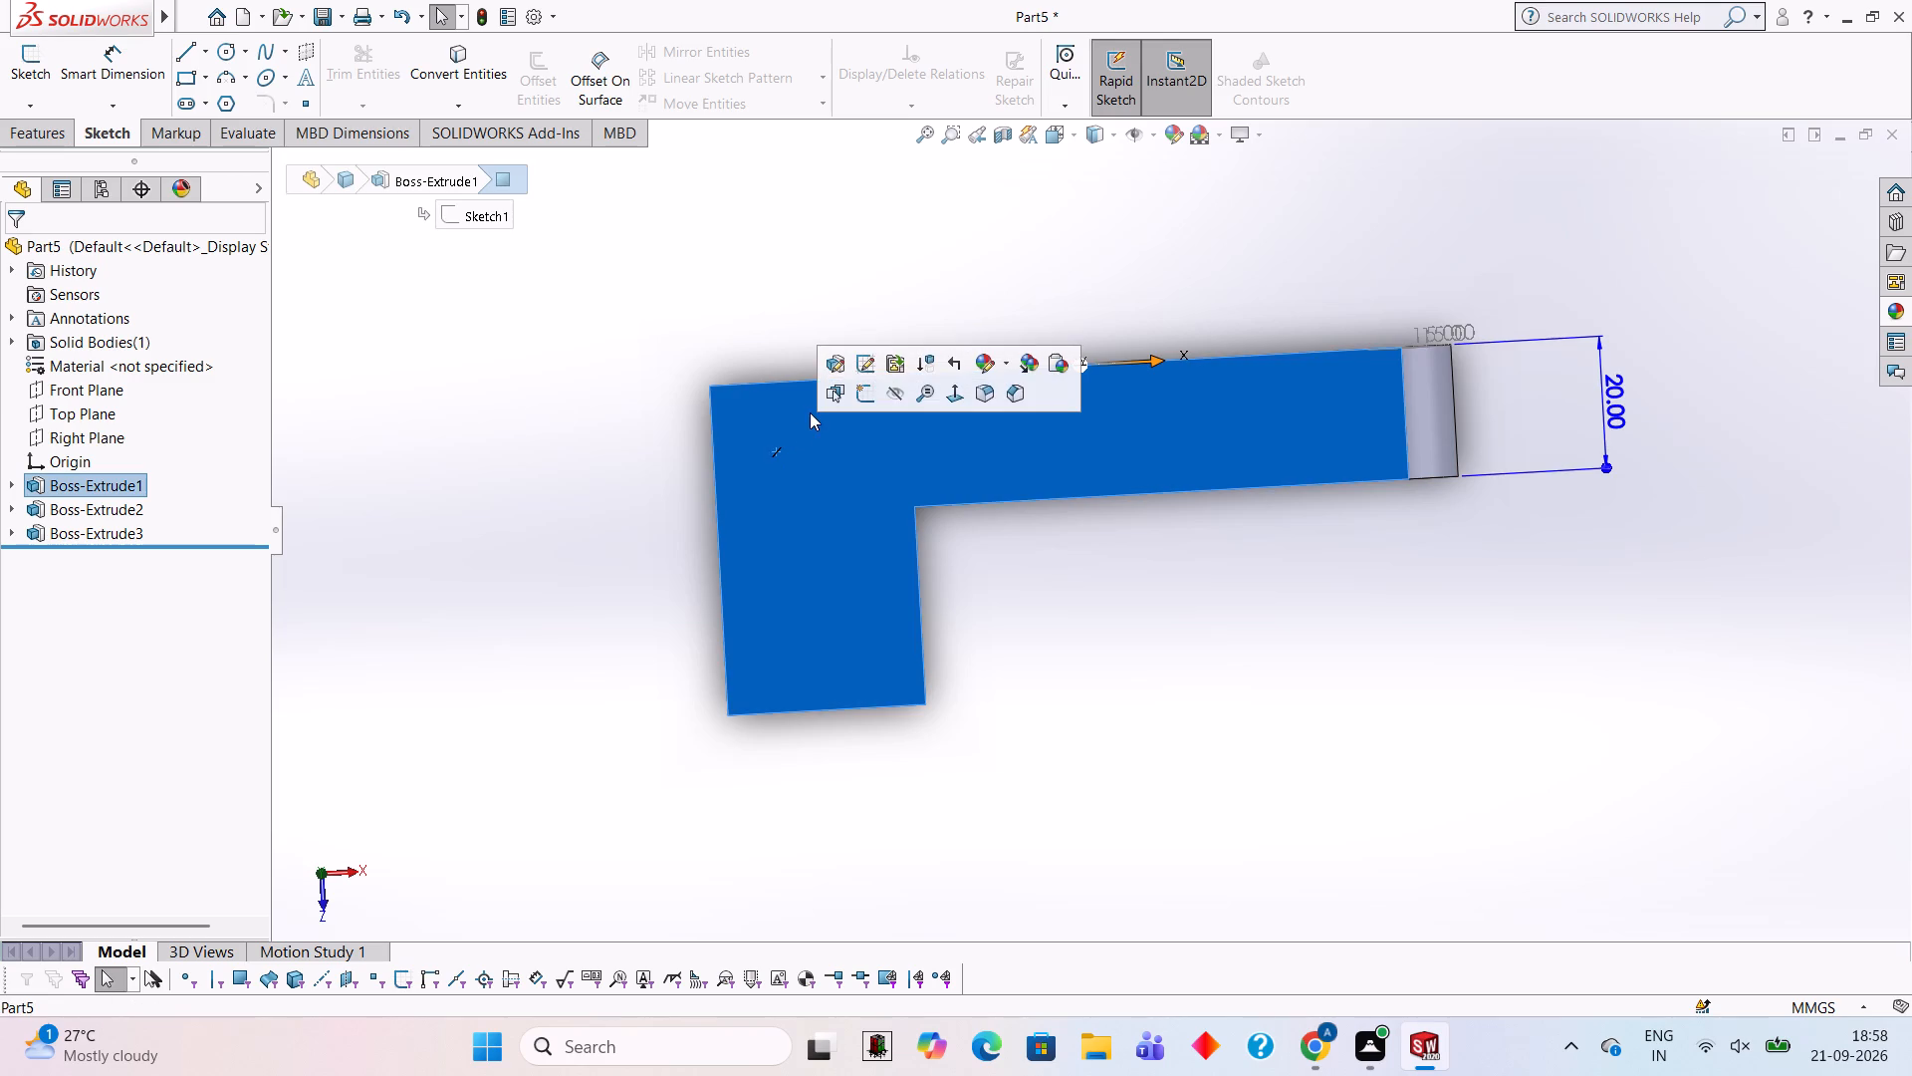
left_click(858, 397)
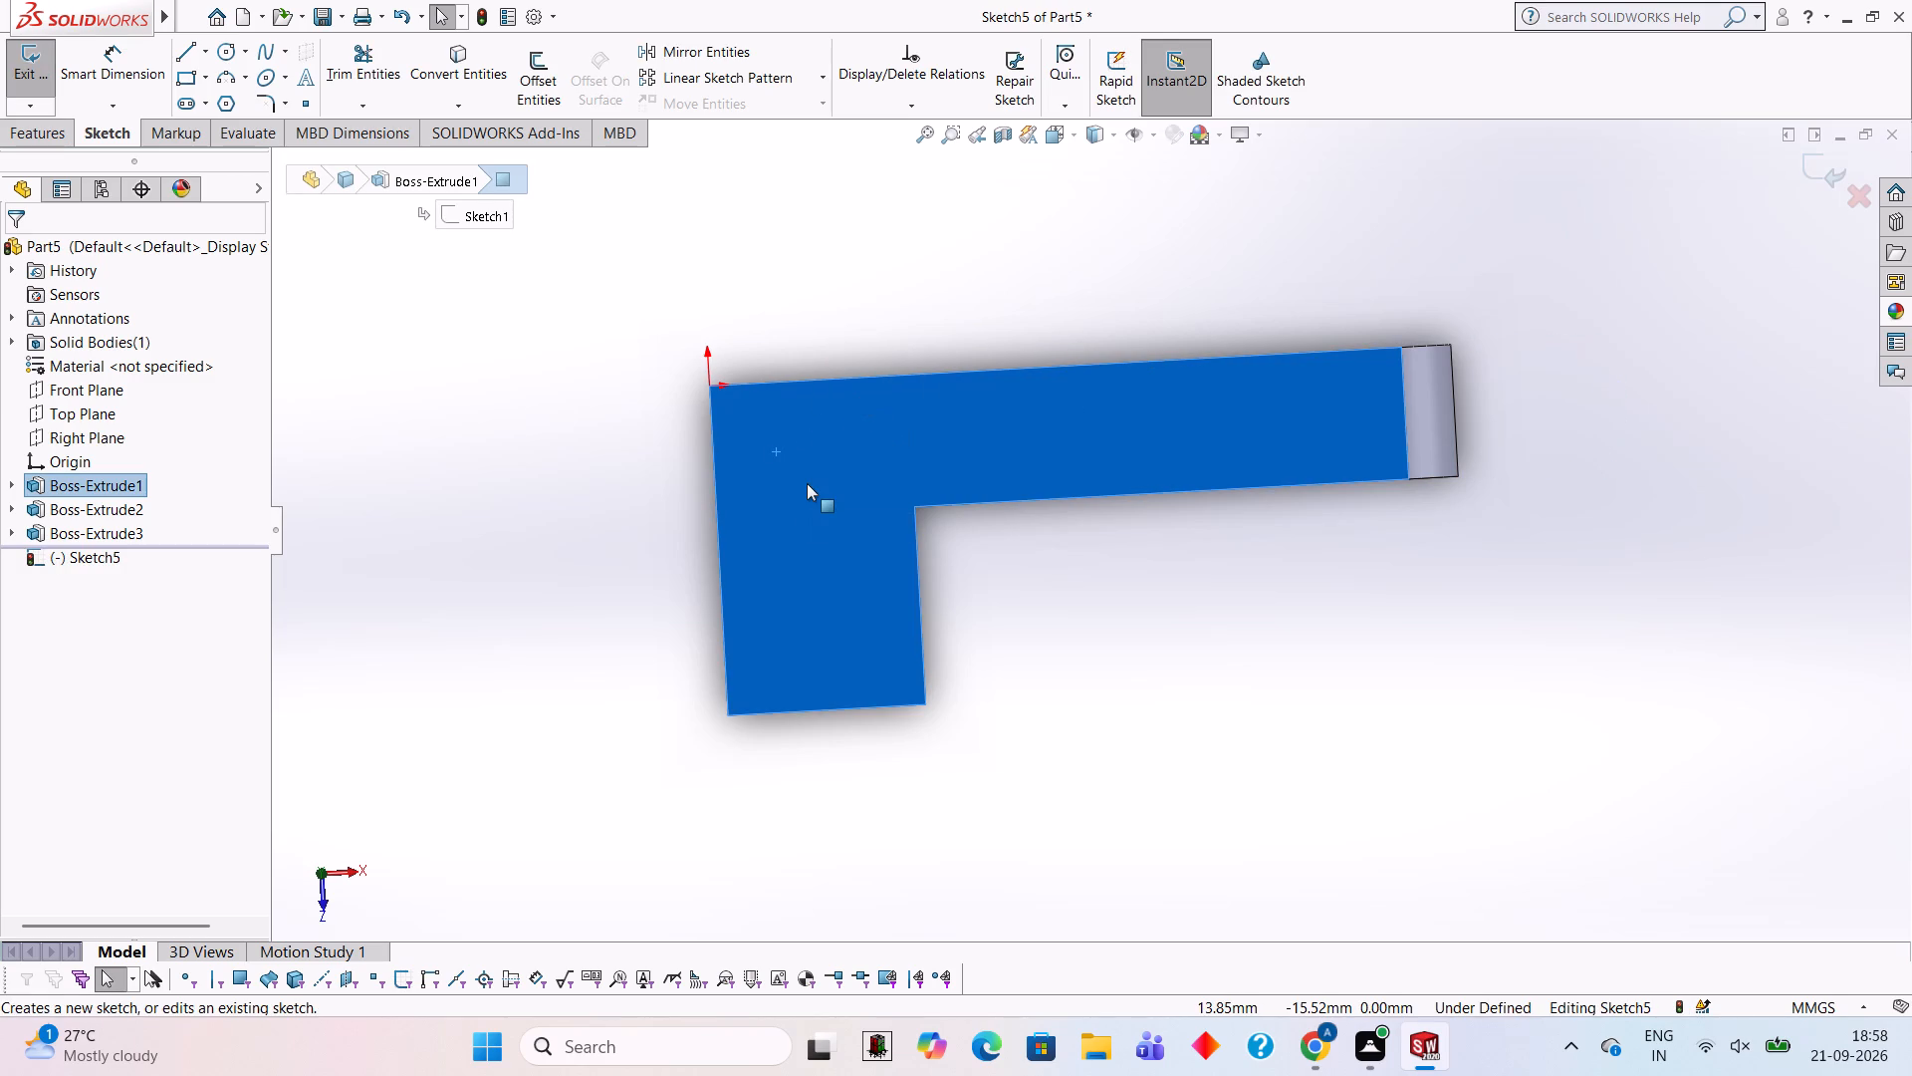
key("ctrl+8")
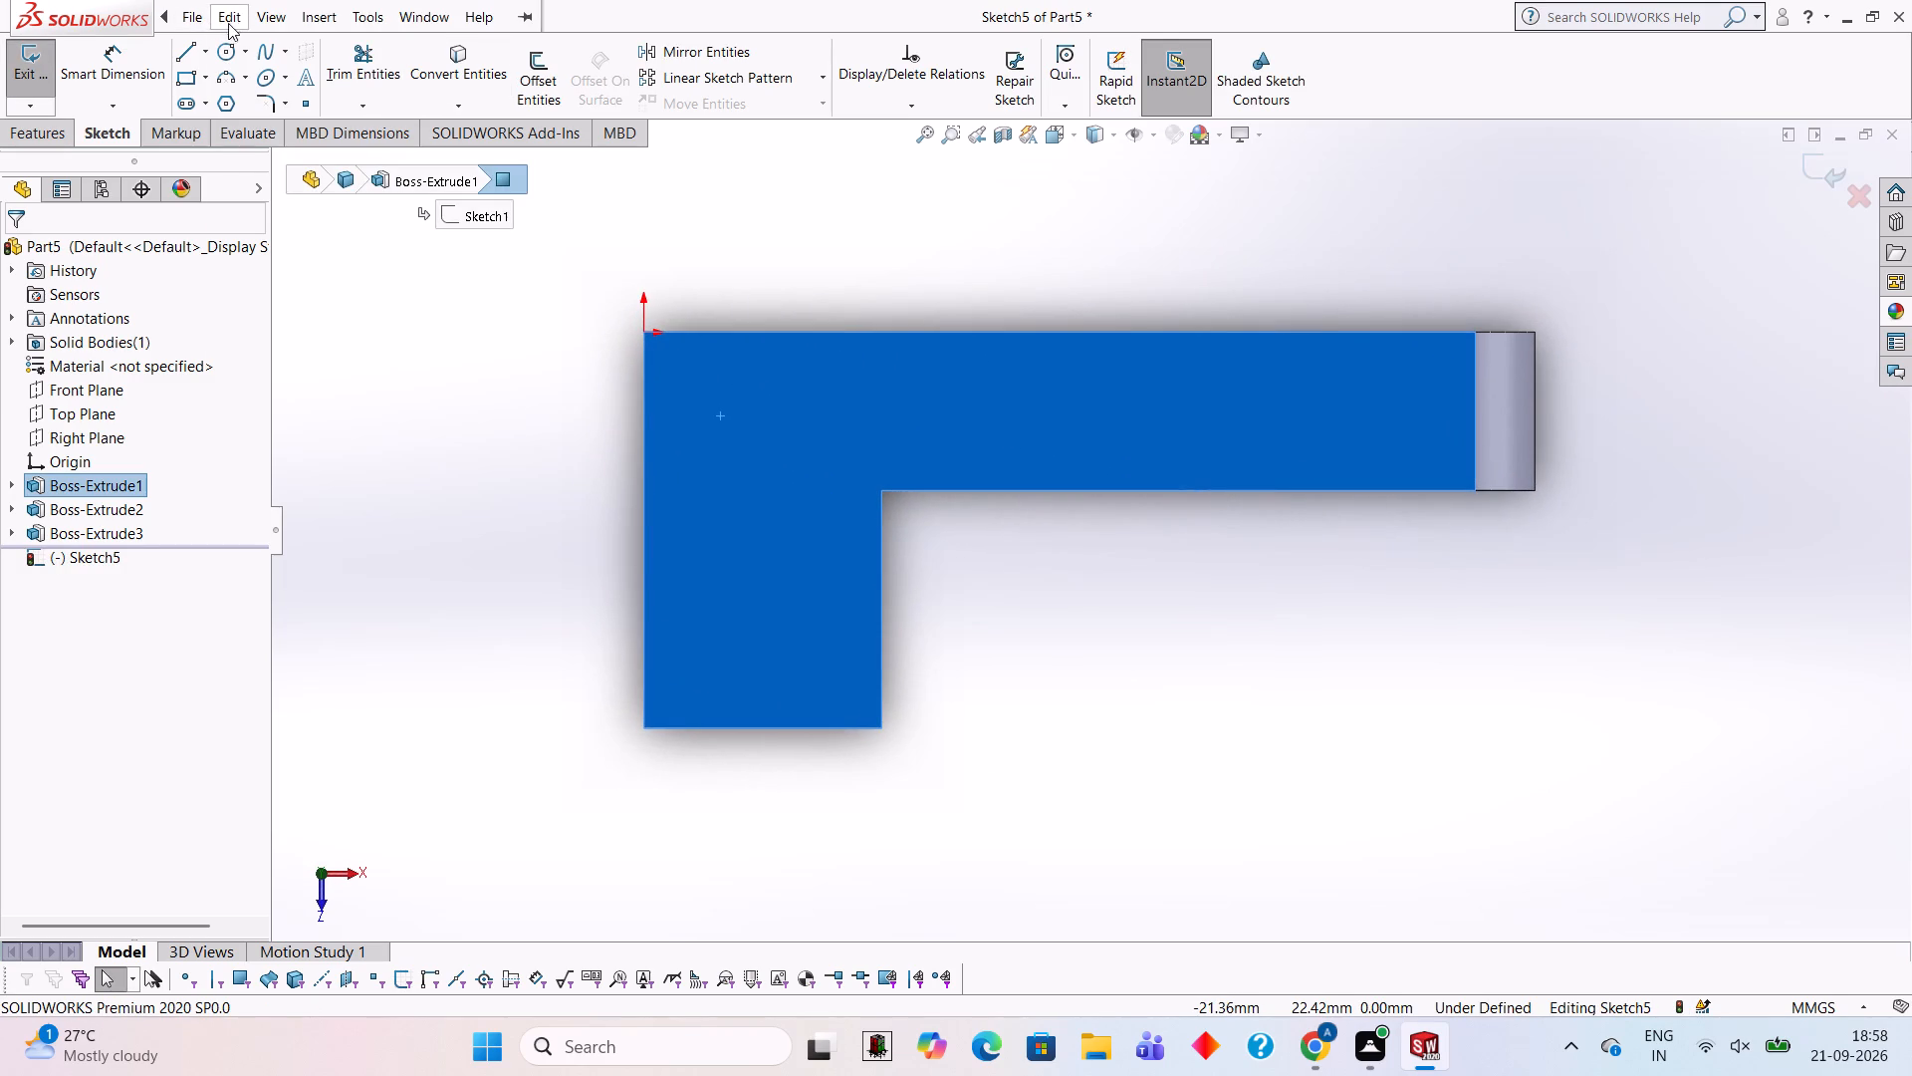
left_click(557, 231)
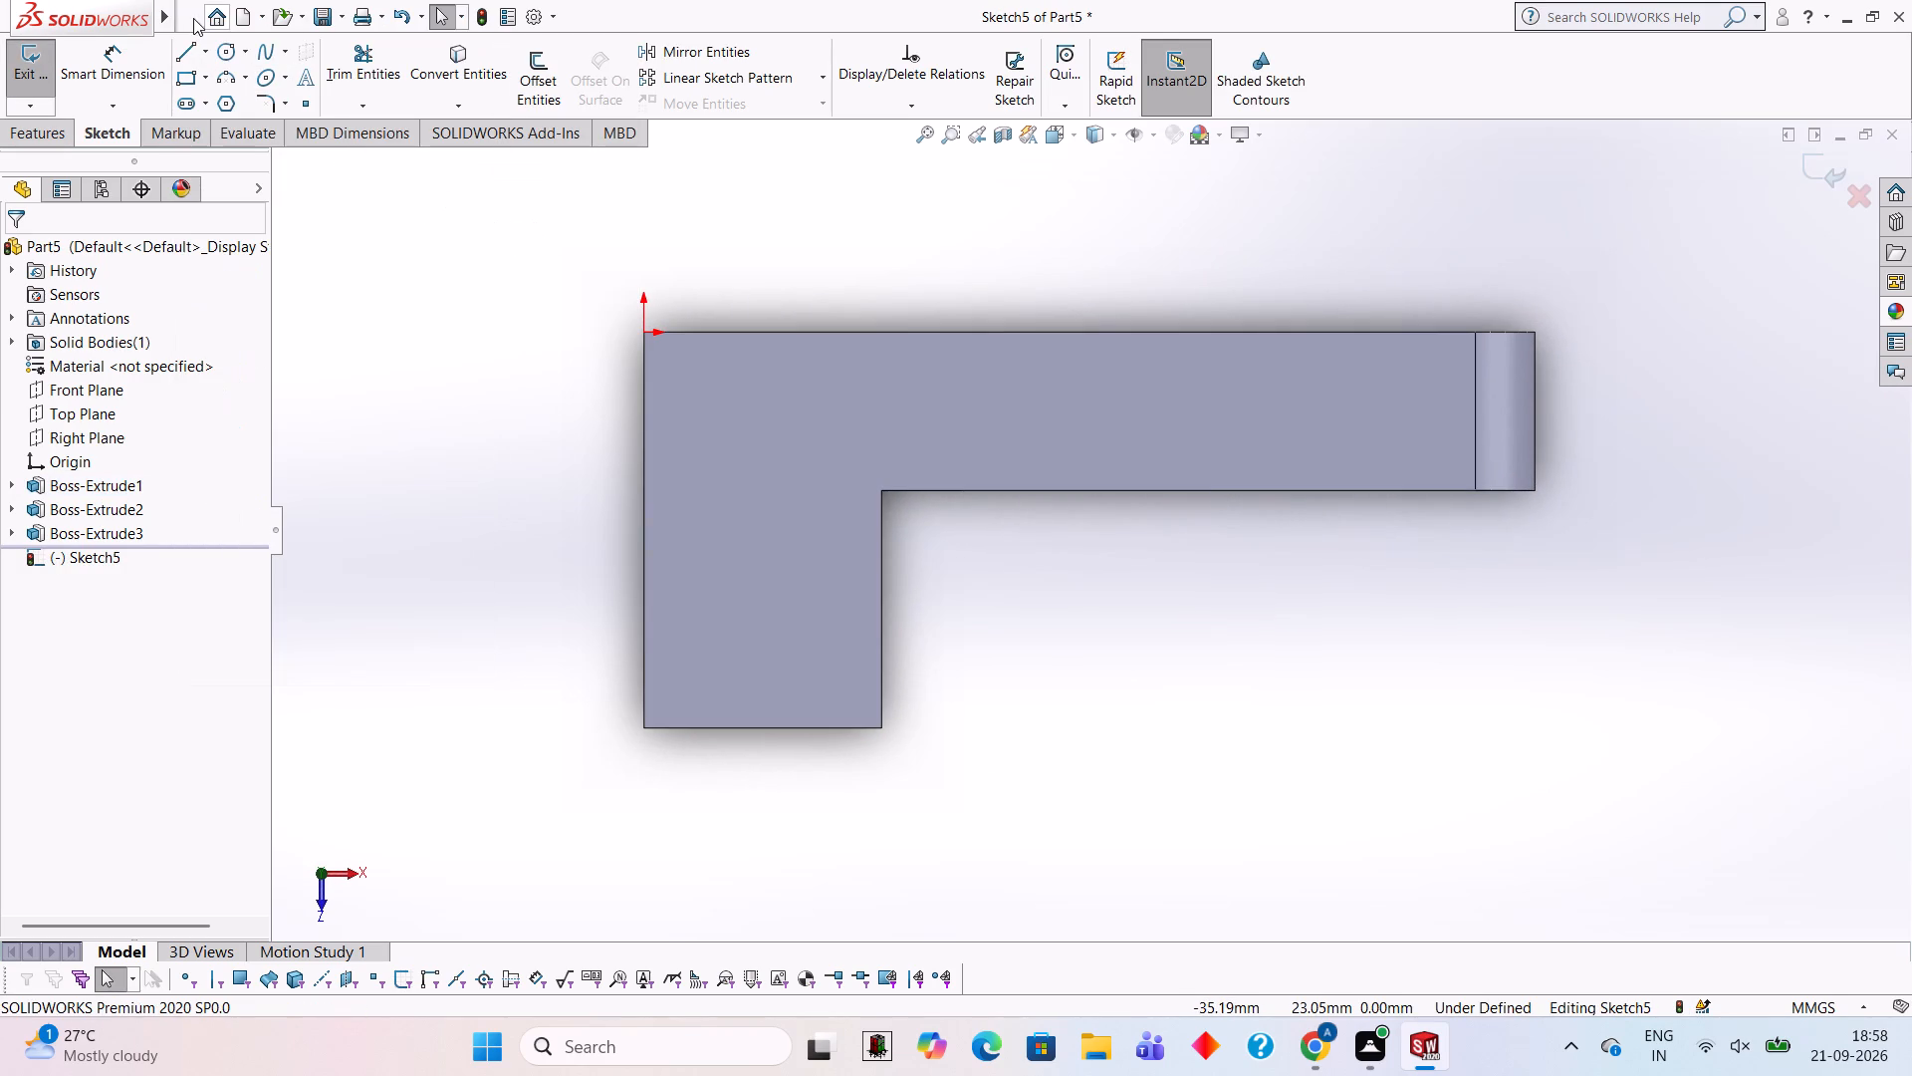
left_click(191, 45)
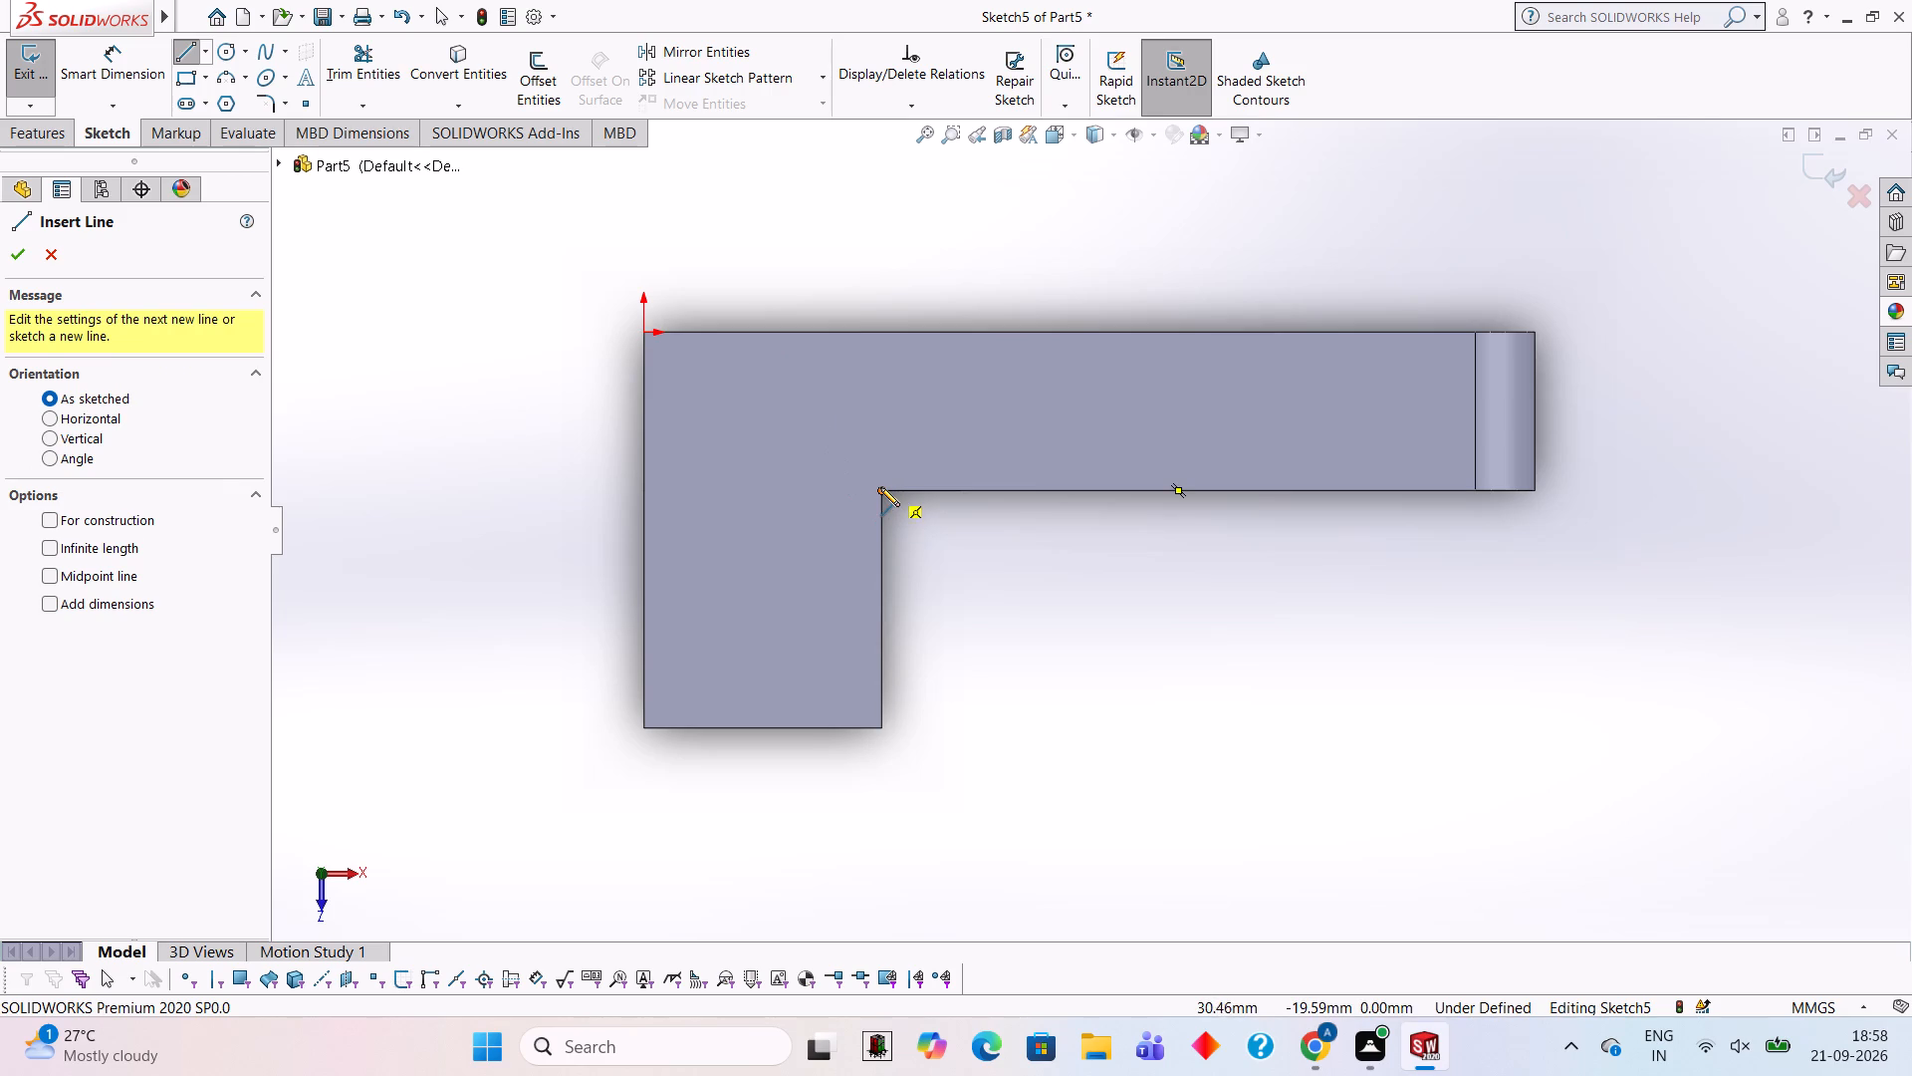
left_click(880, 487)
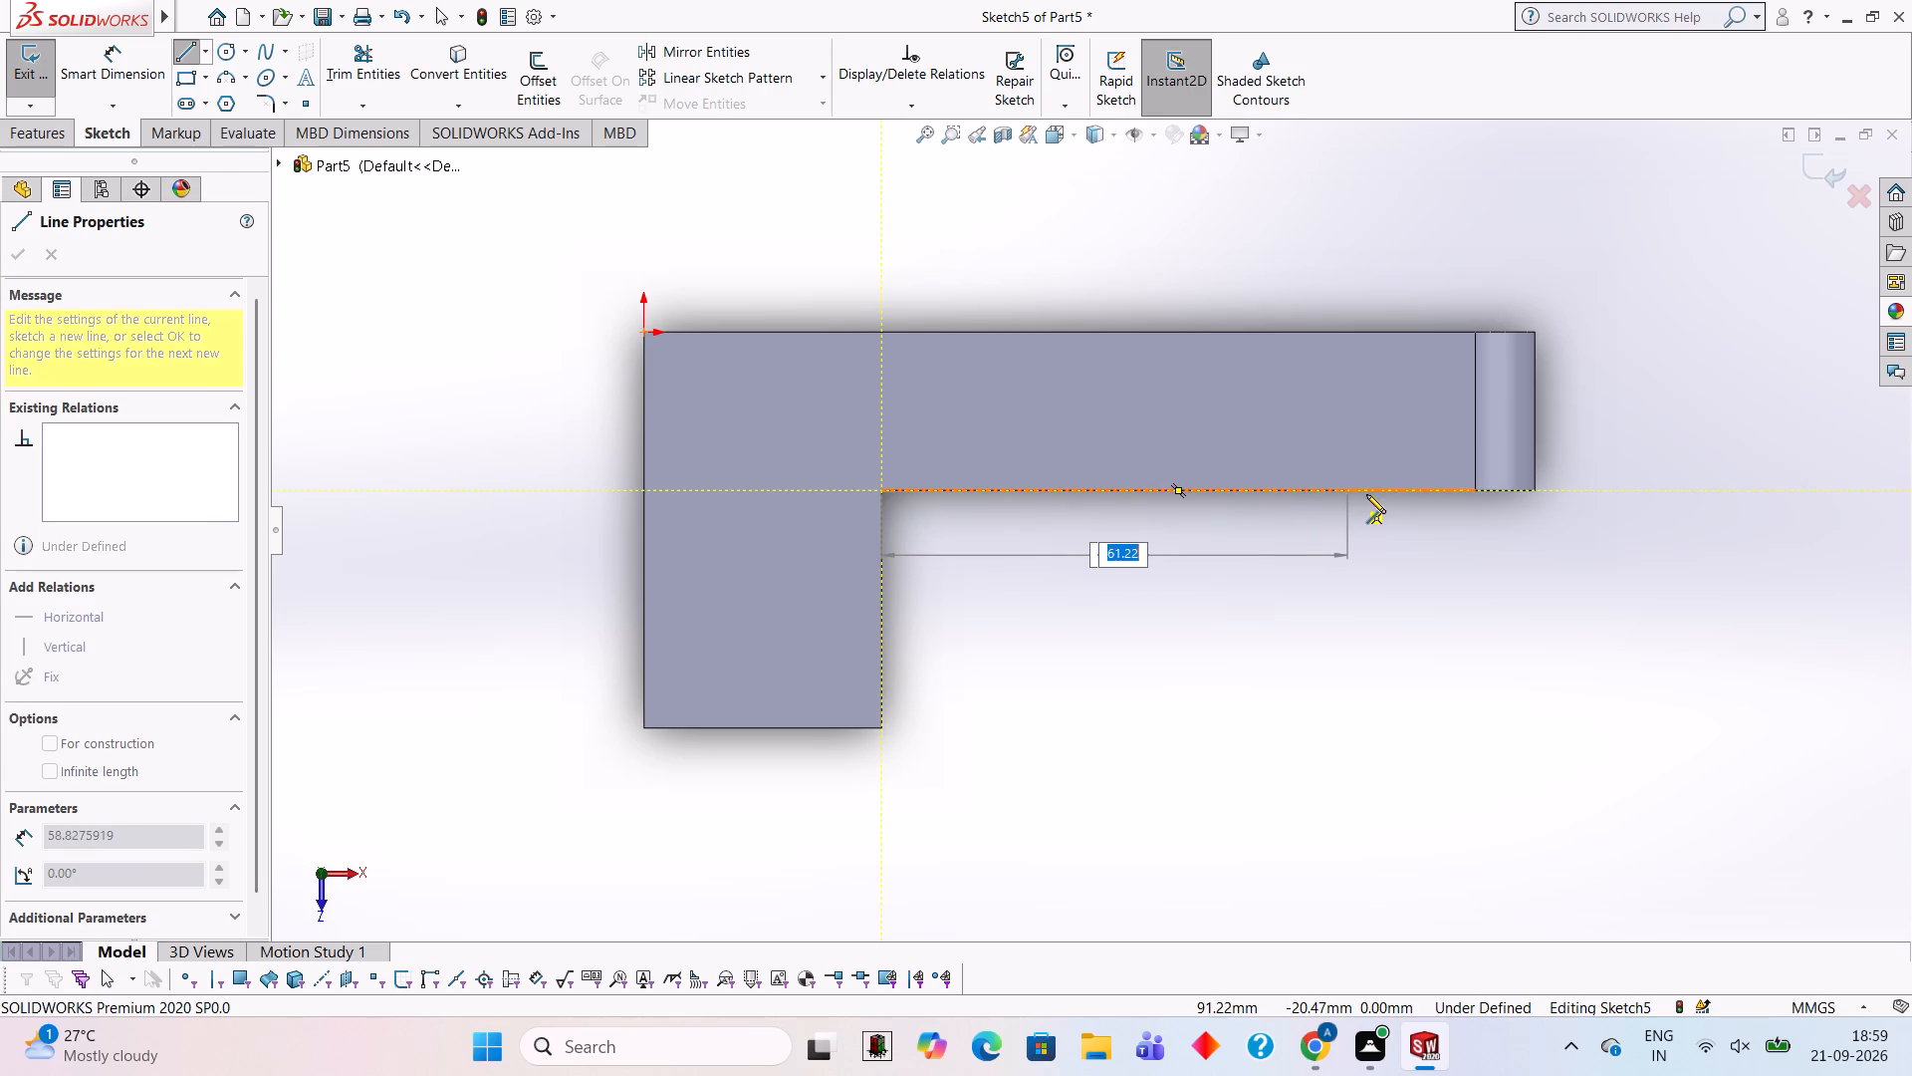
type("60")
key("Return")
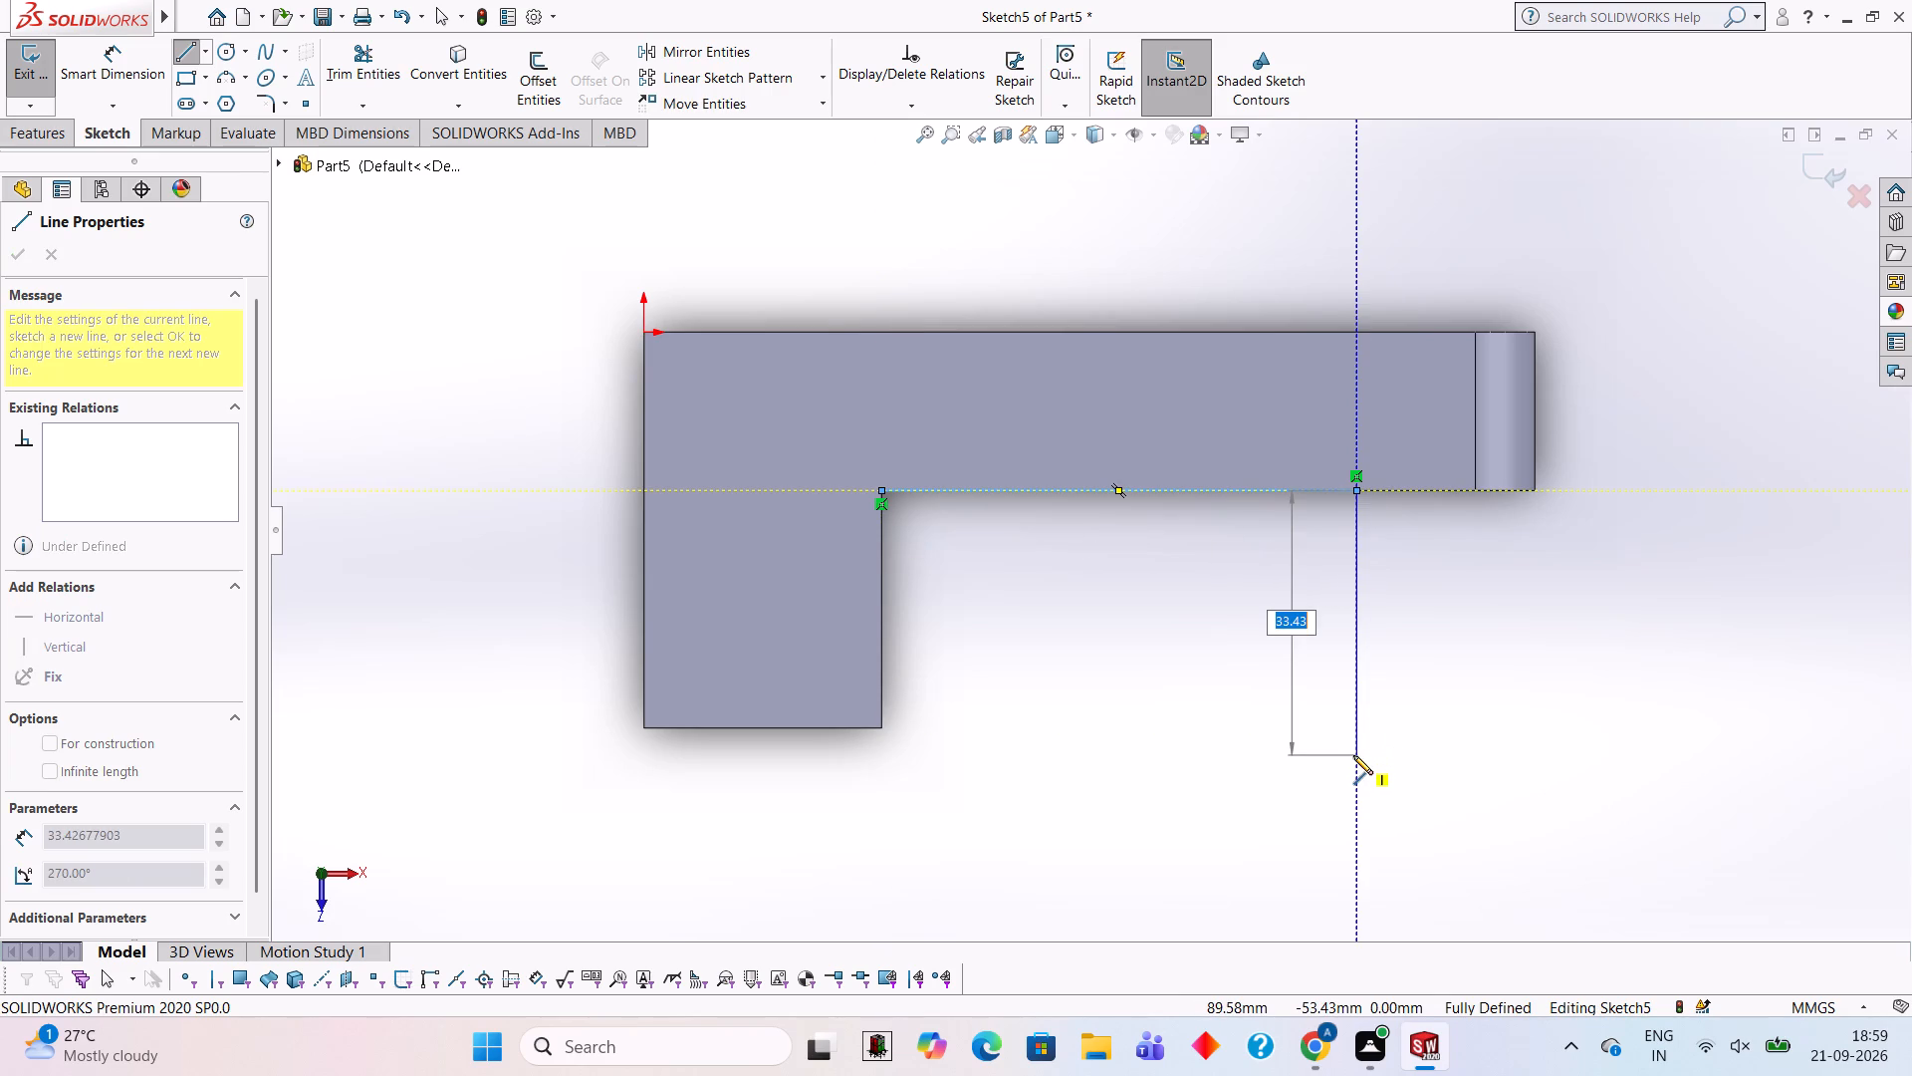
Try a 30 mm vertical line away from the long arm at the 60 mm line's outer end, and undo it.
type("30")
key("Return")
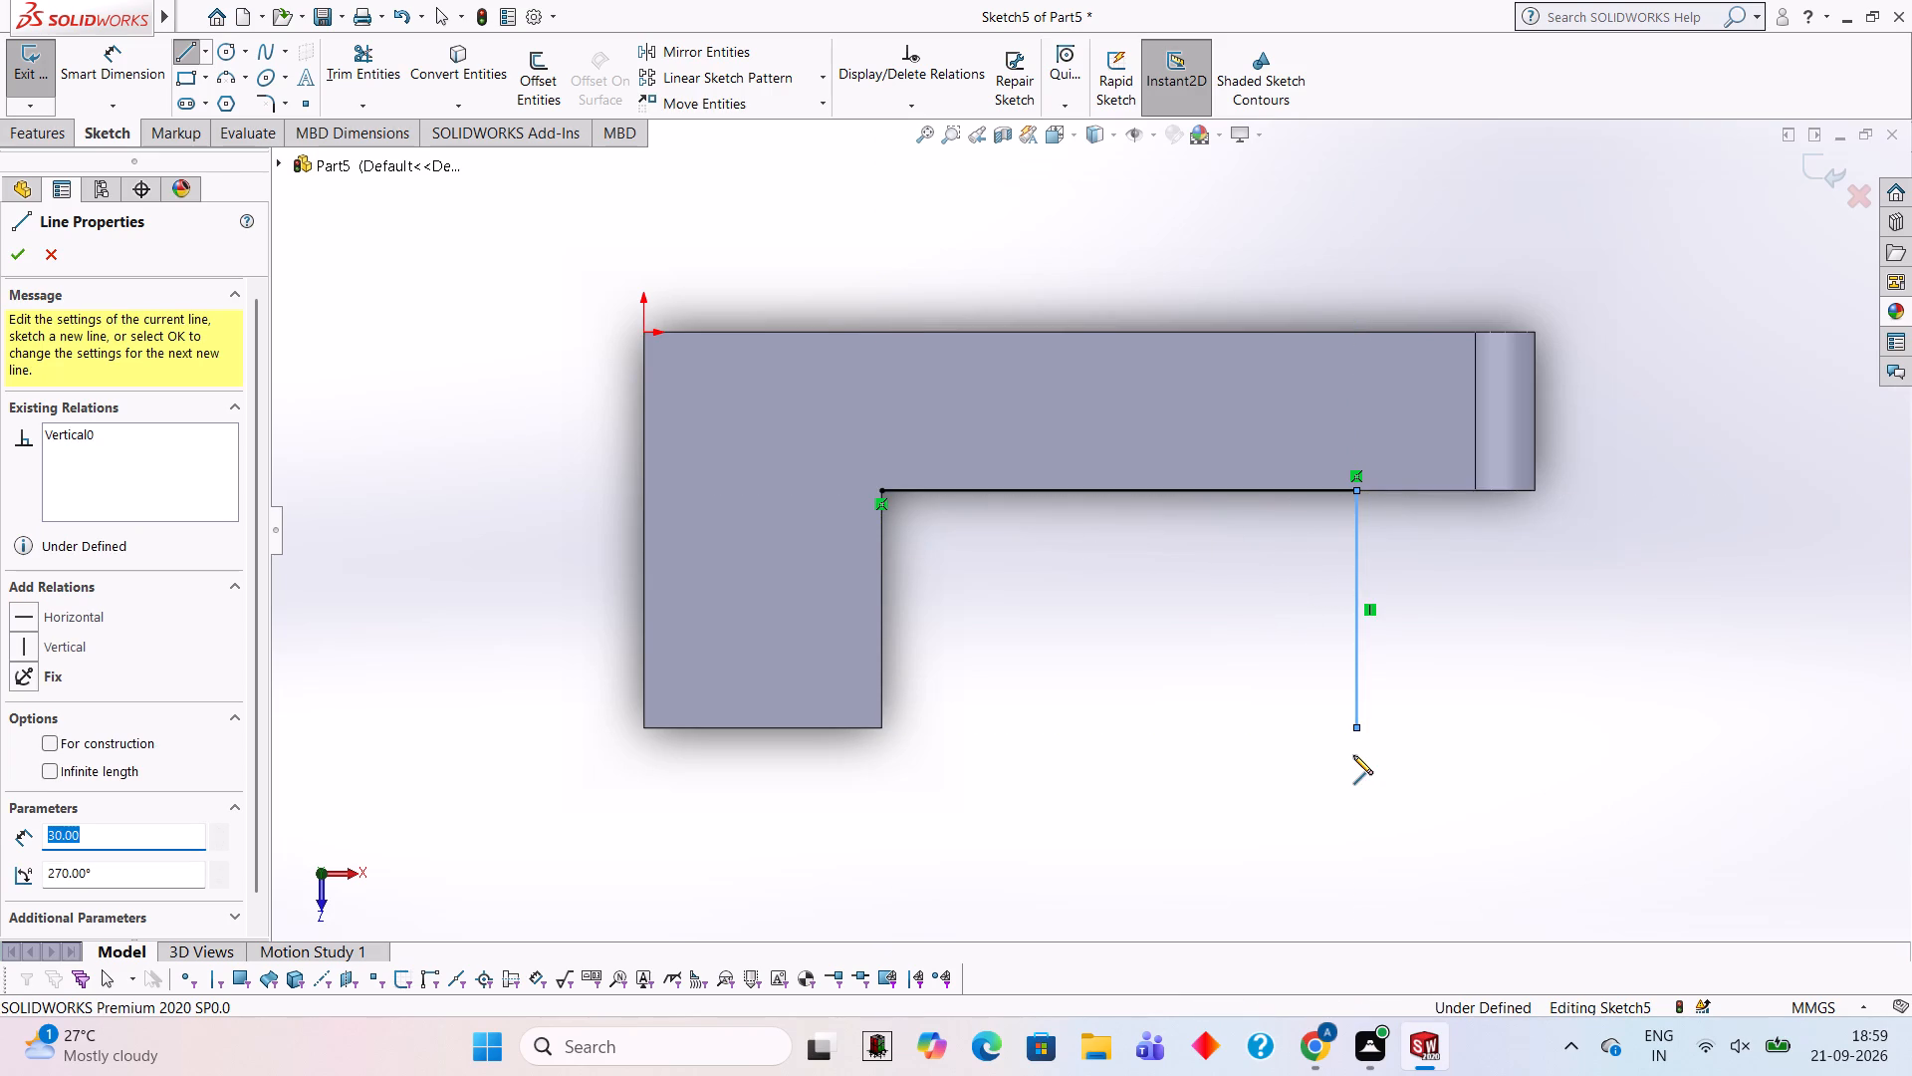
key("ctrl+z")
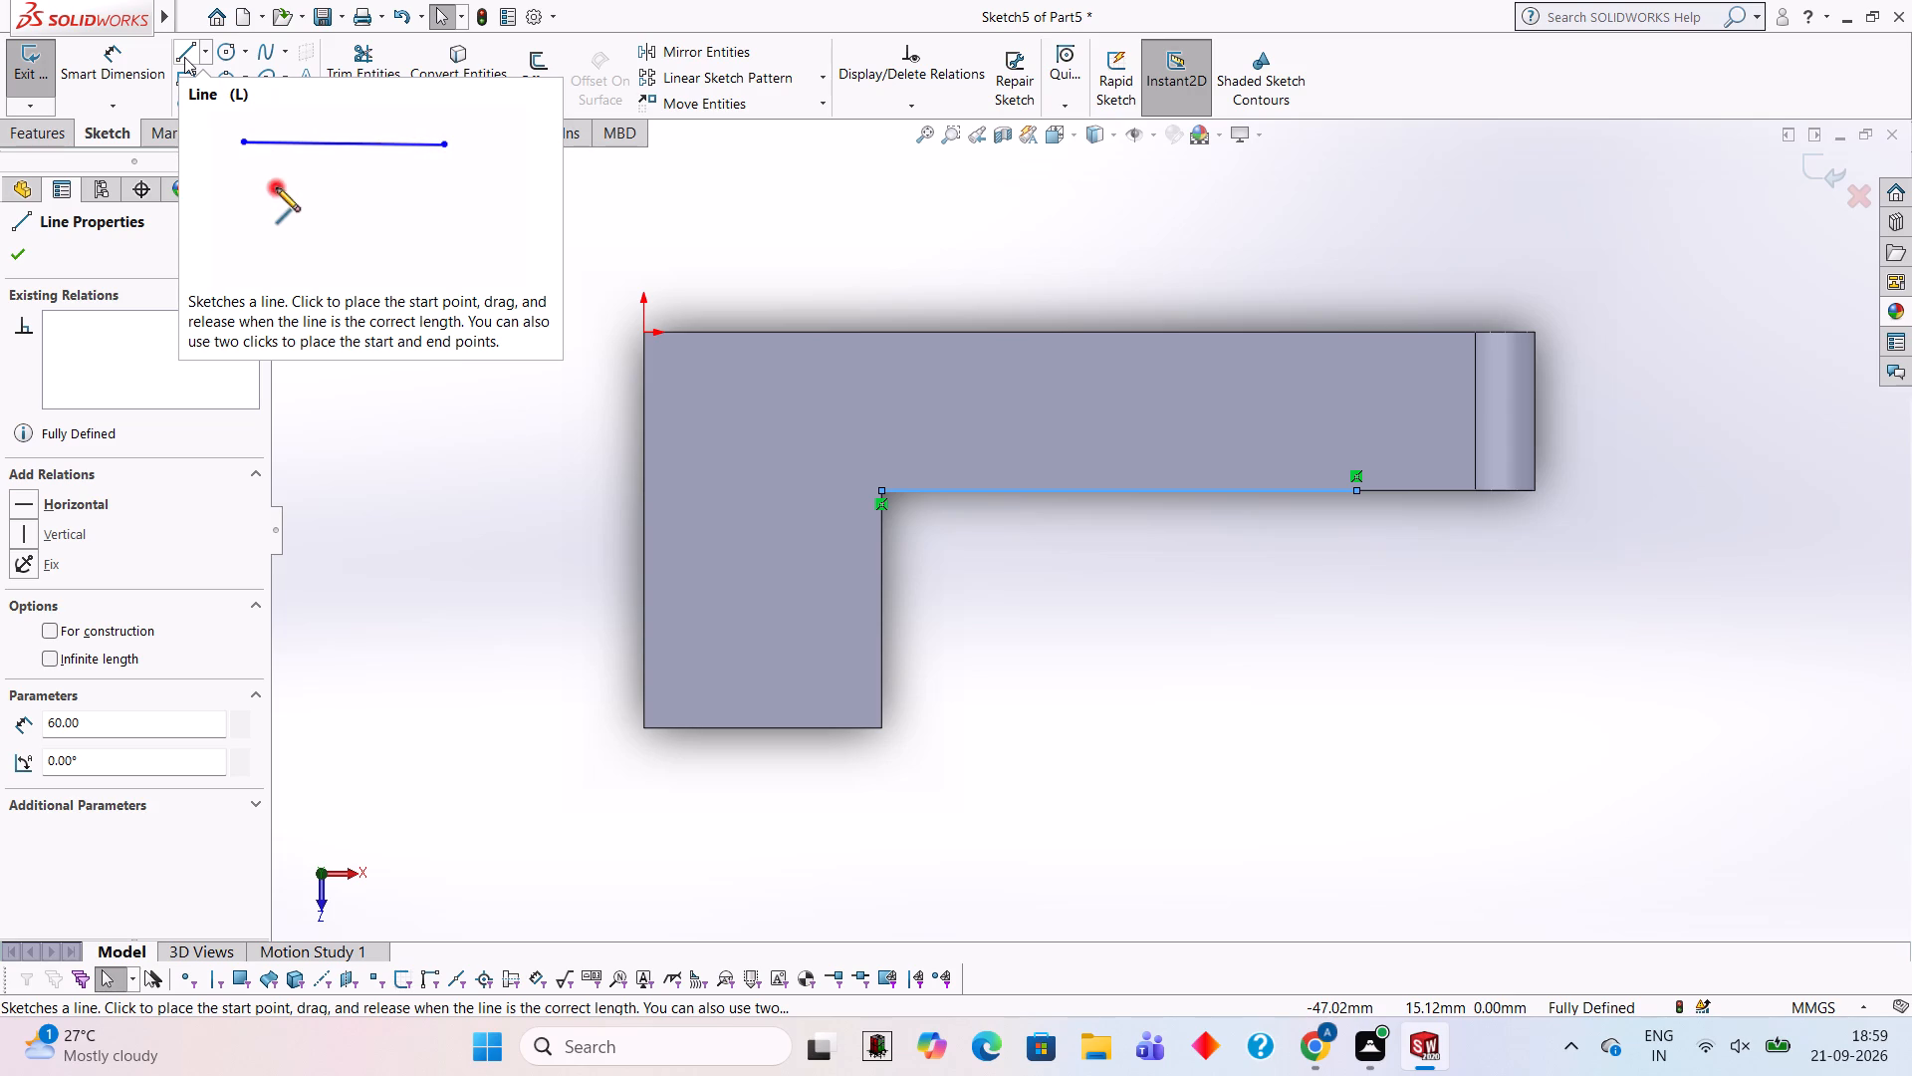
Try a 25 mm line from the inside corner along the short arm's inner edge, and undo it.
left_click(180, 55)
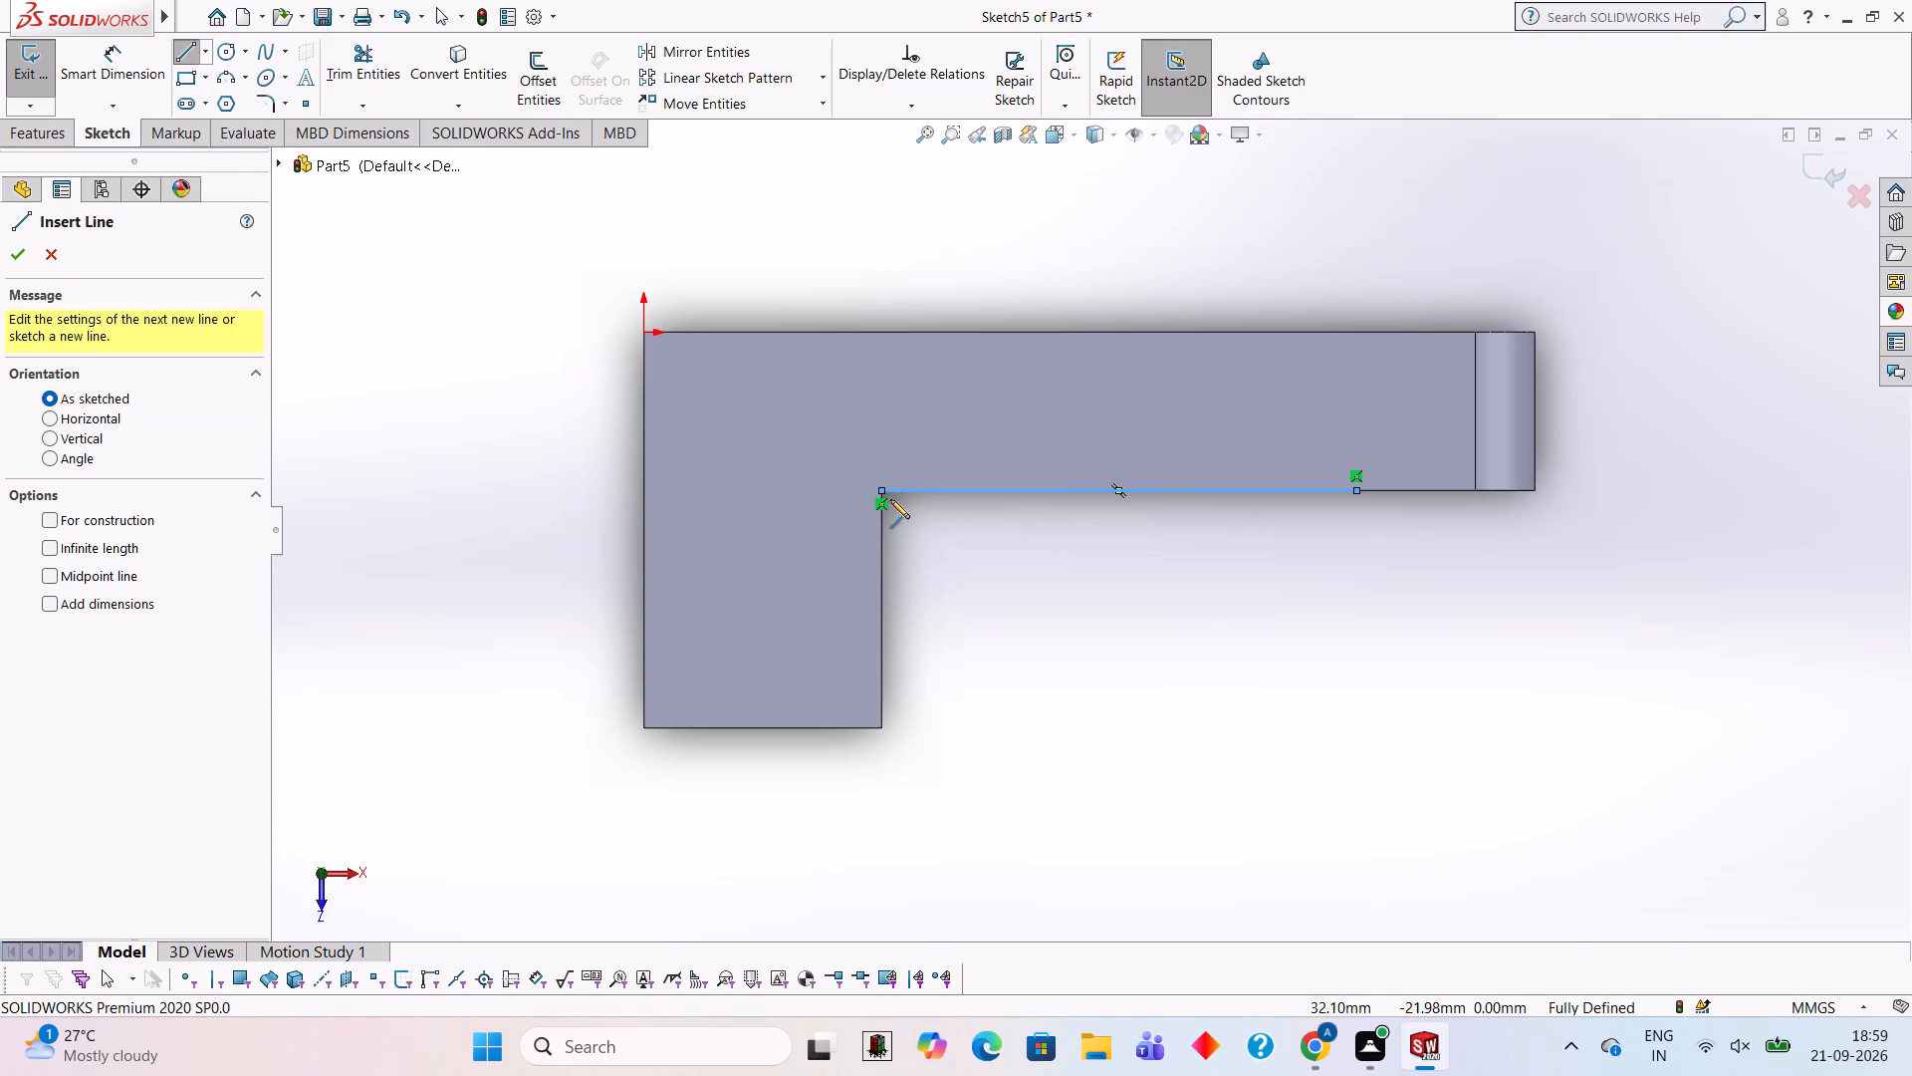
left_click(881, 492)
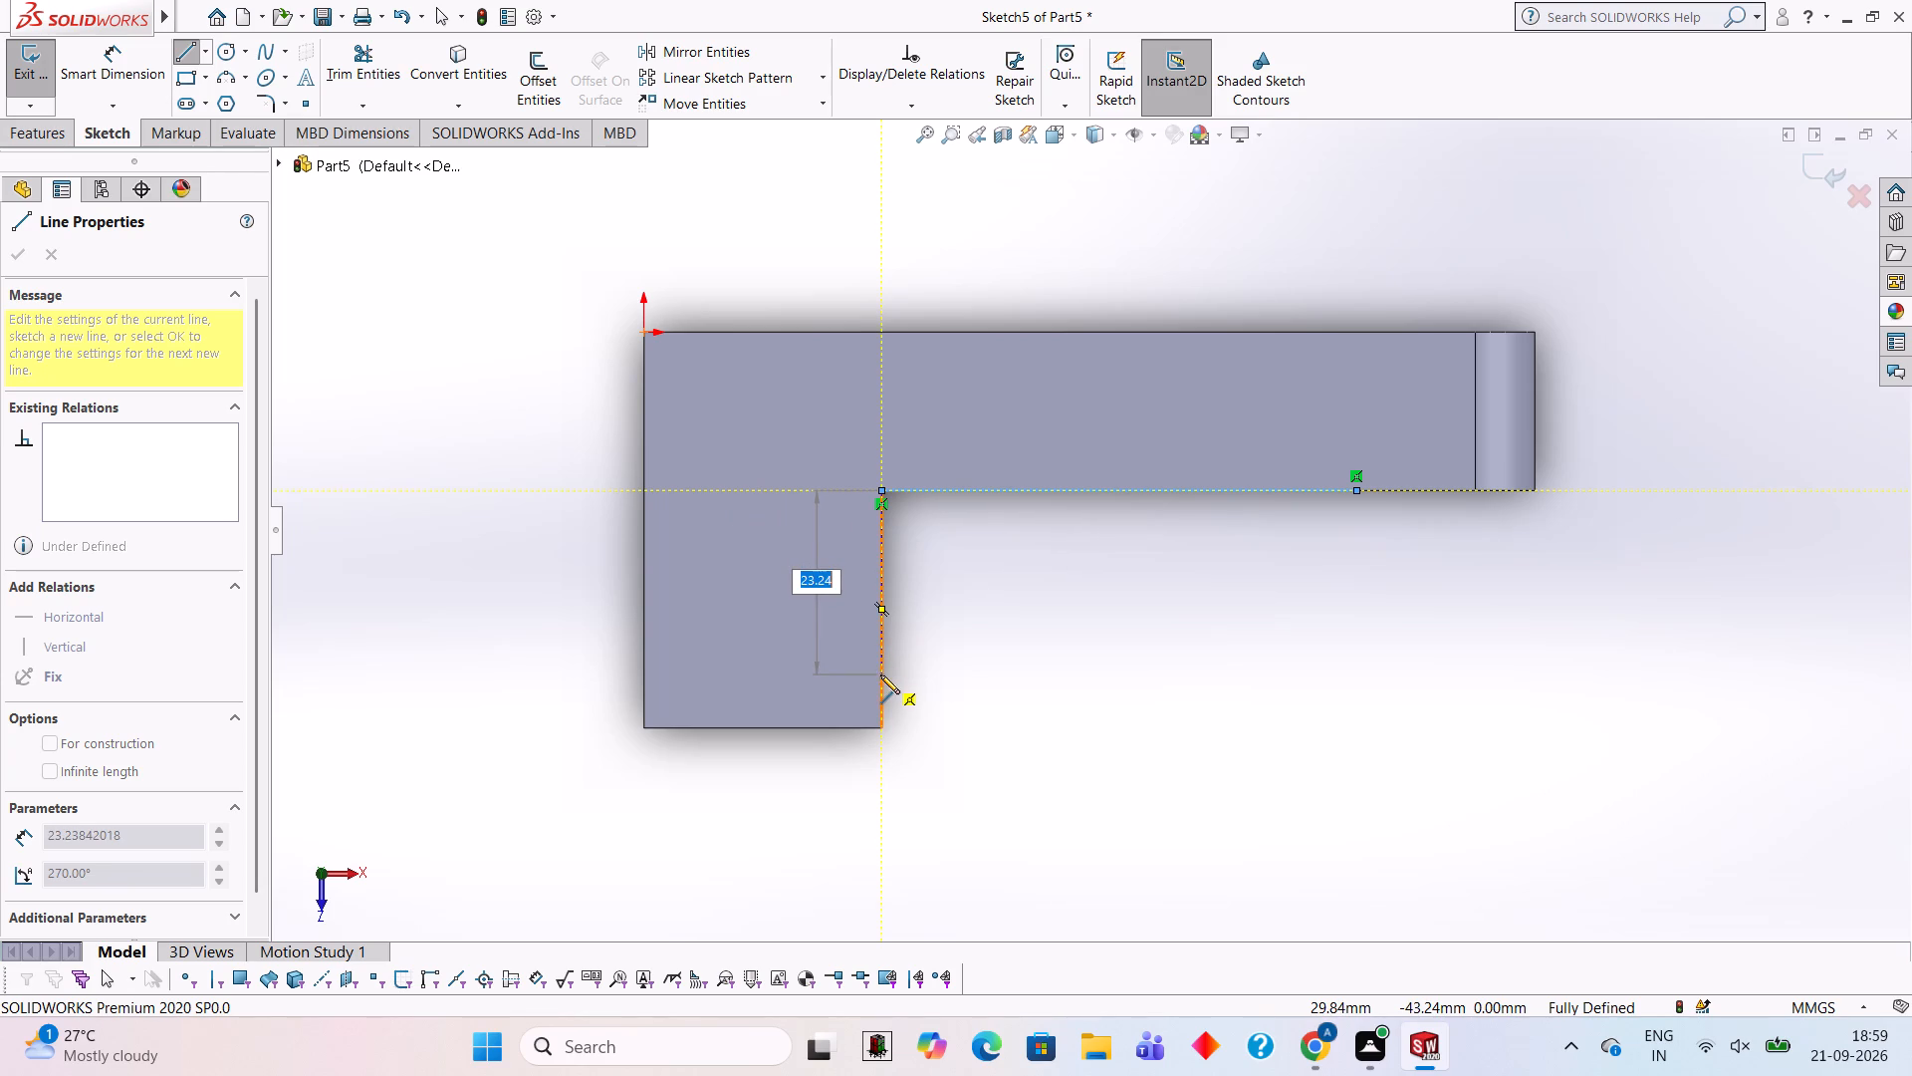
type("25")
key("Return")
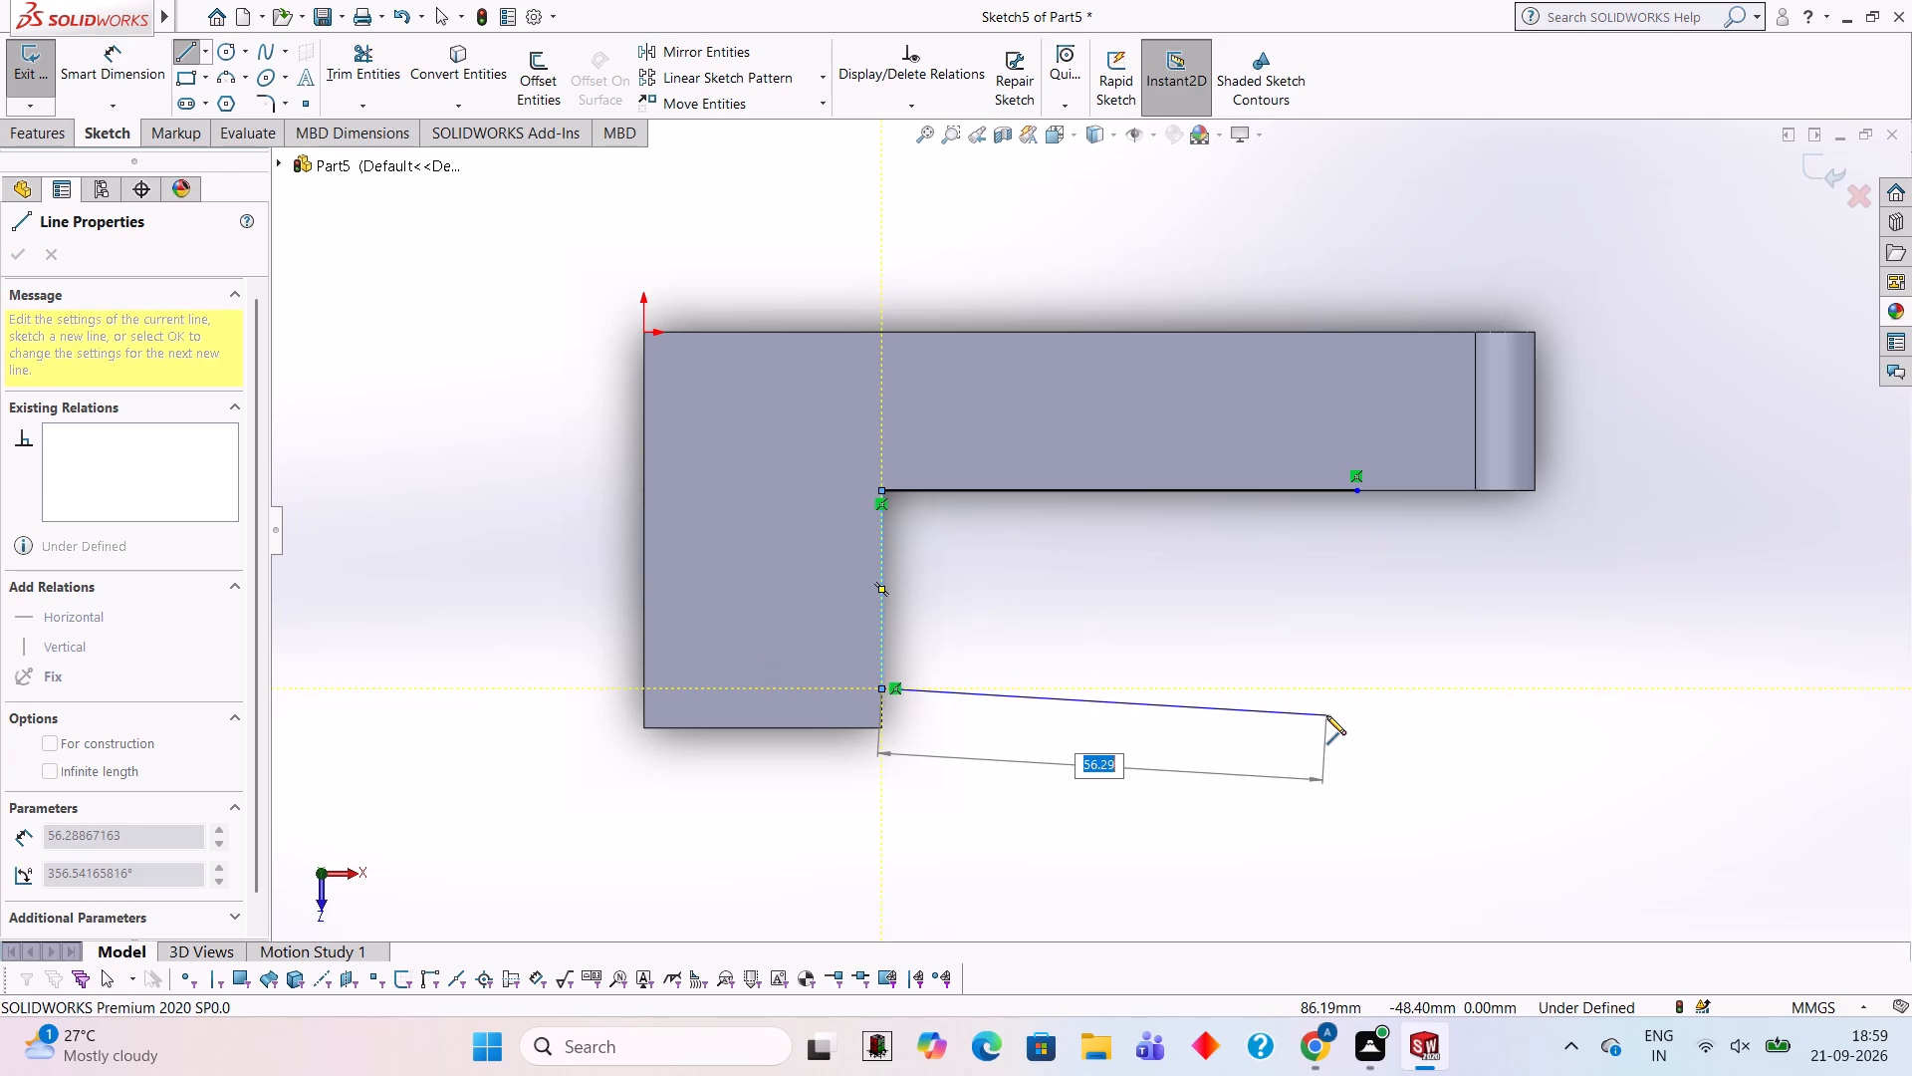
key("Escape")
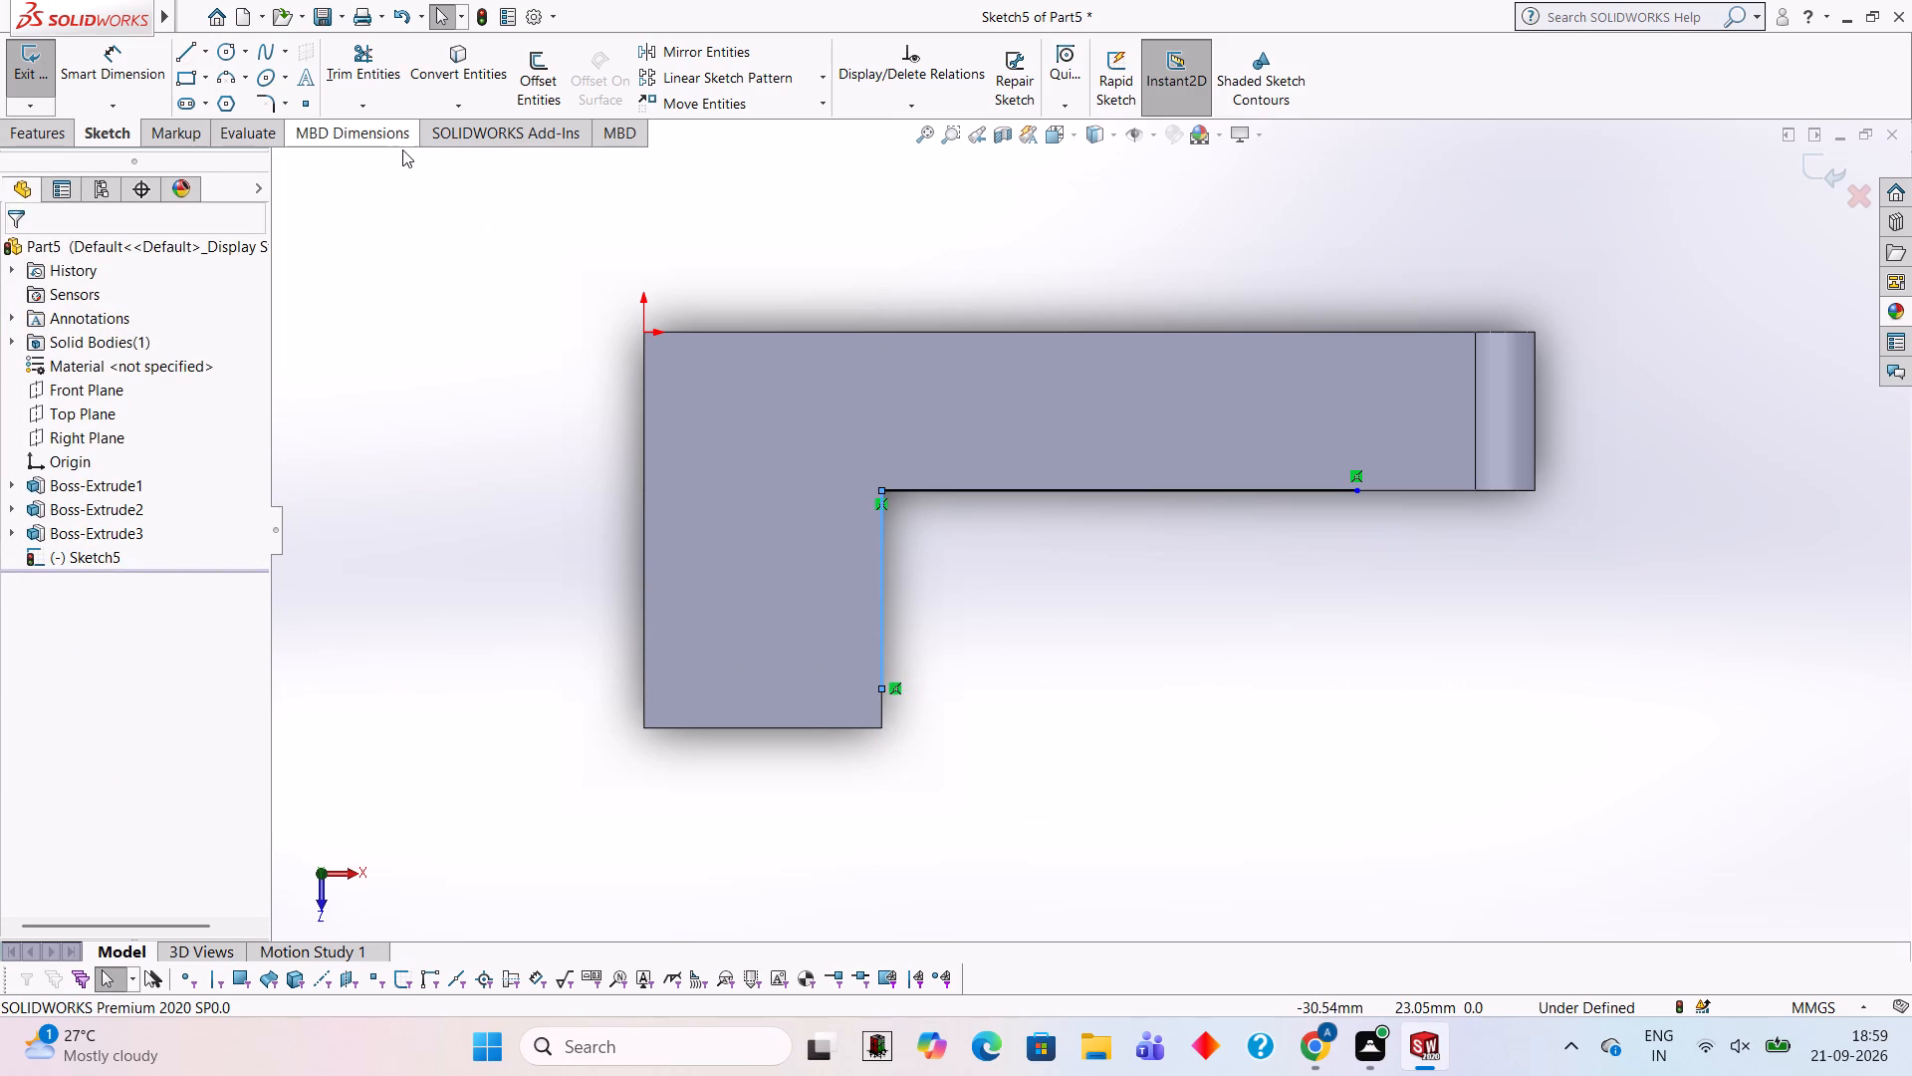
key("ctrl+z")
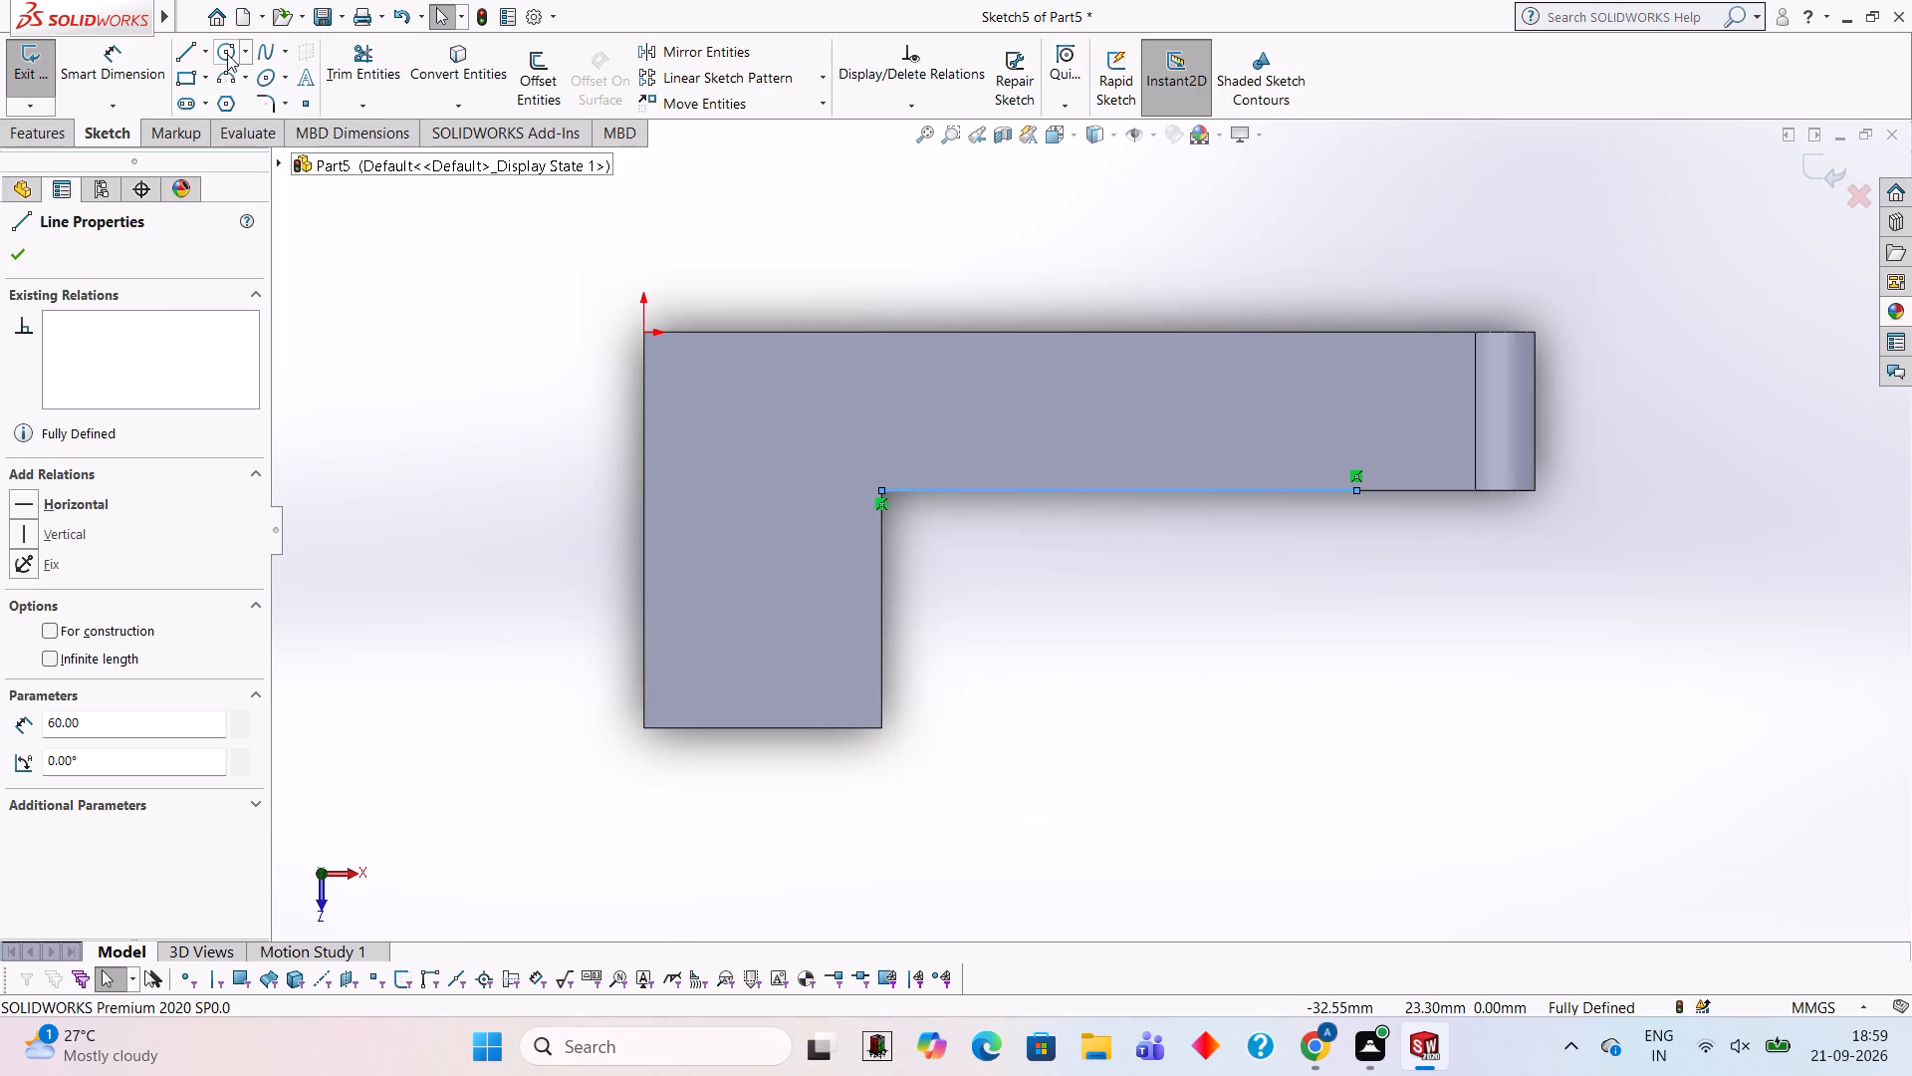
Sketch a 20 mm line from the inside corner along the short arm's inner edge.
left_click(195, 51)
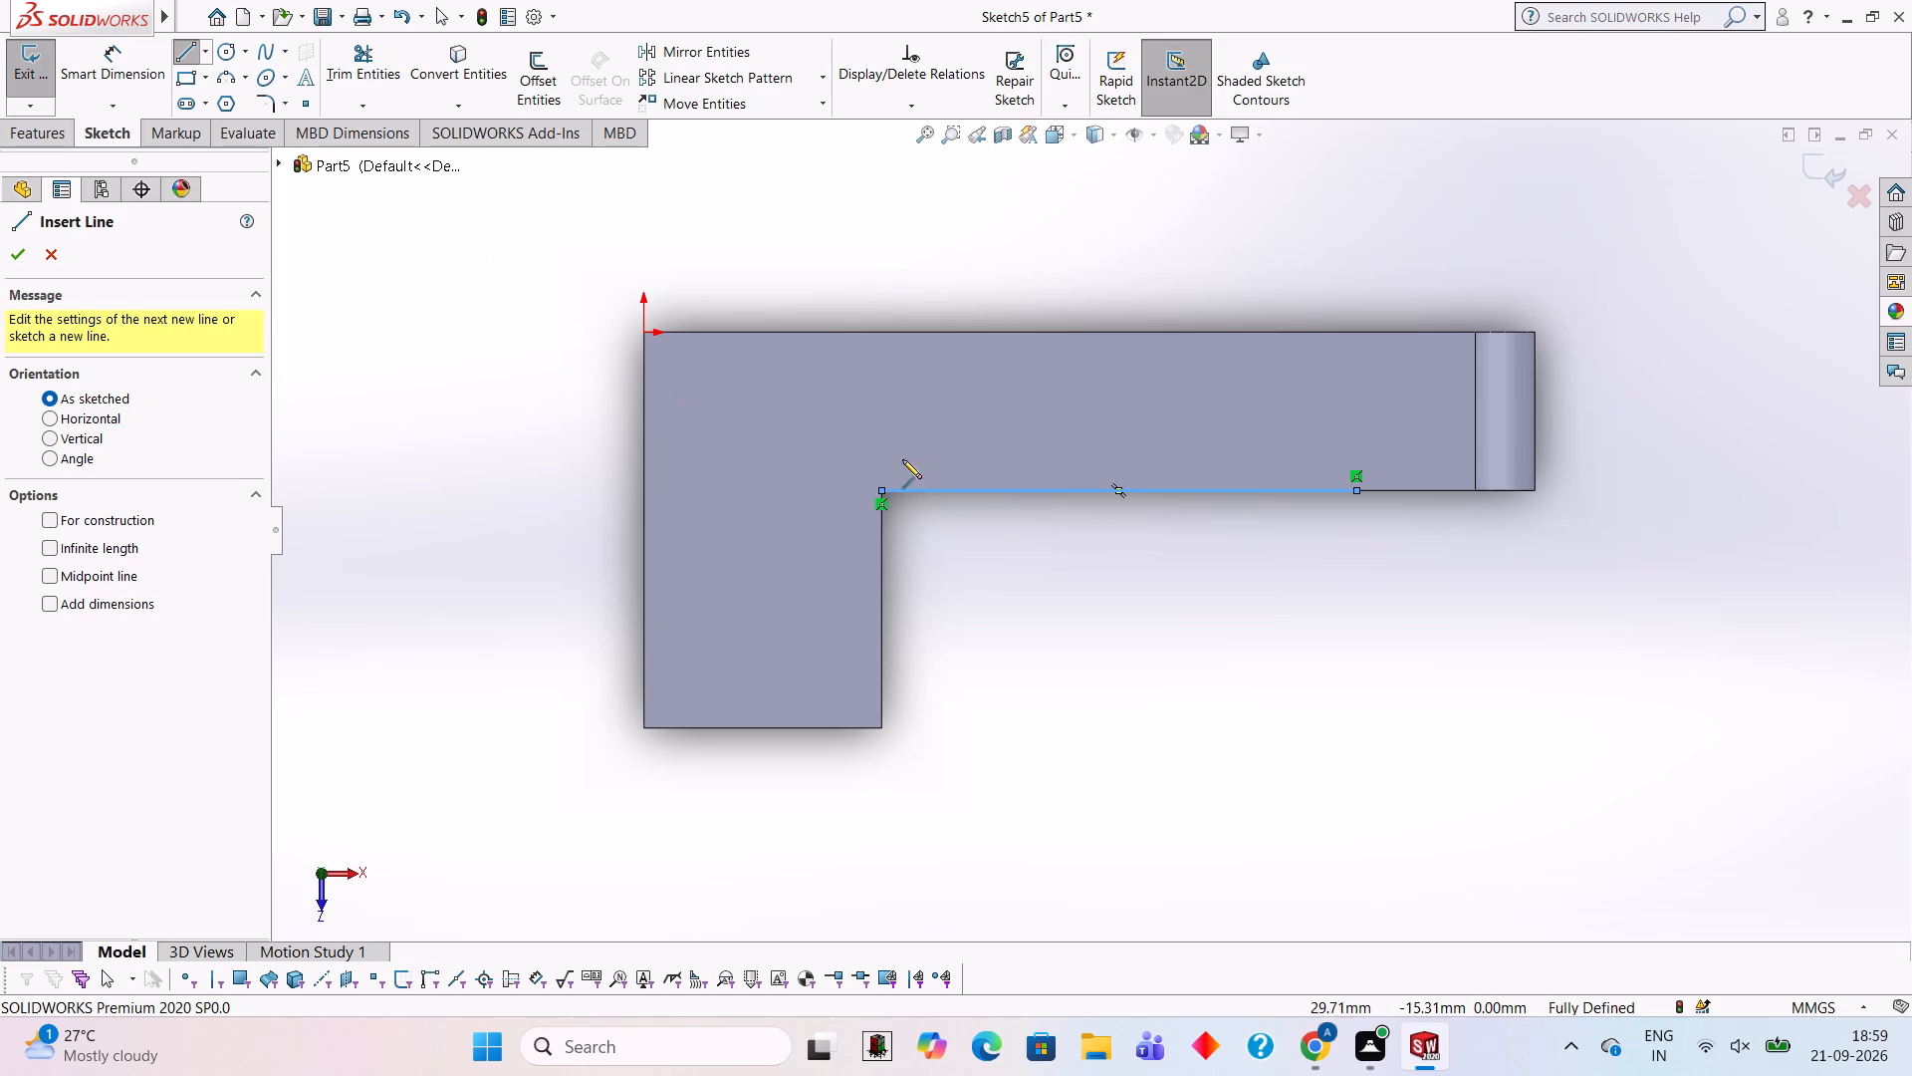
left_click(879, 490)
type("20")
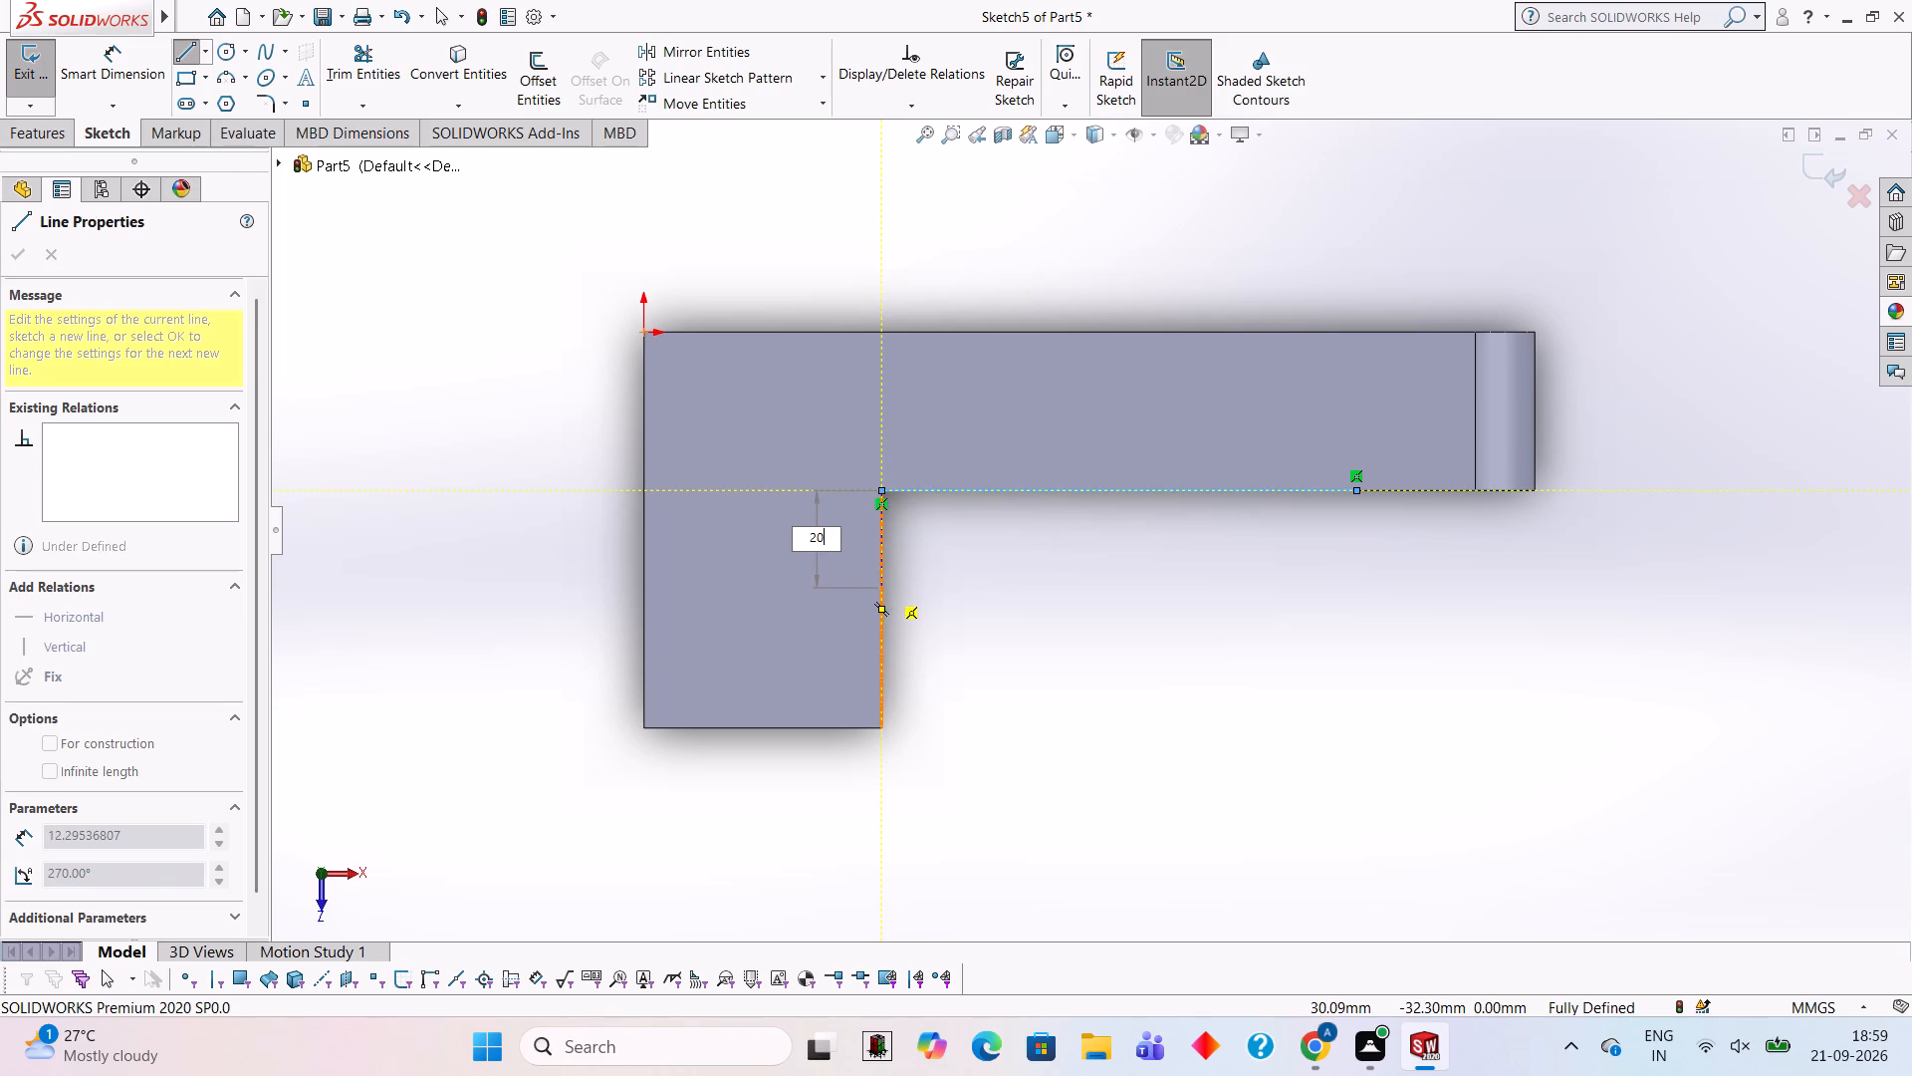
key("Return")
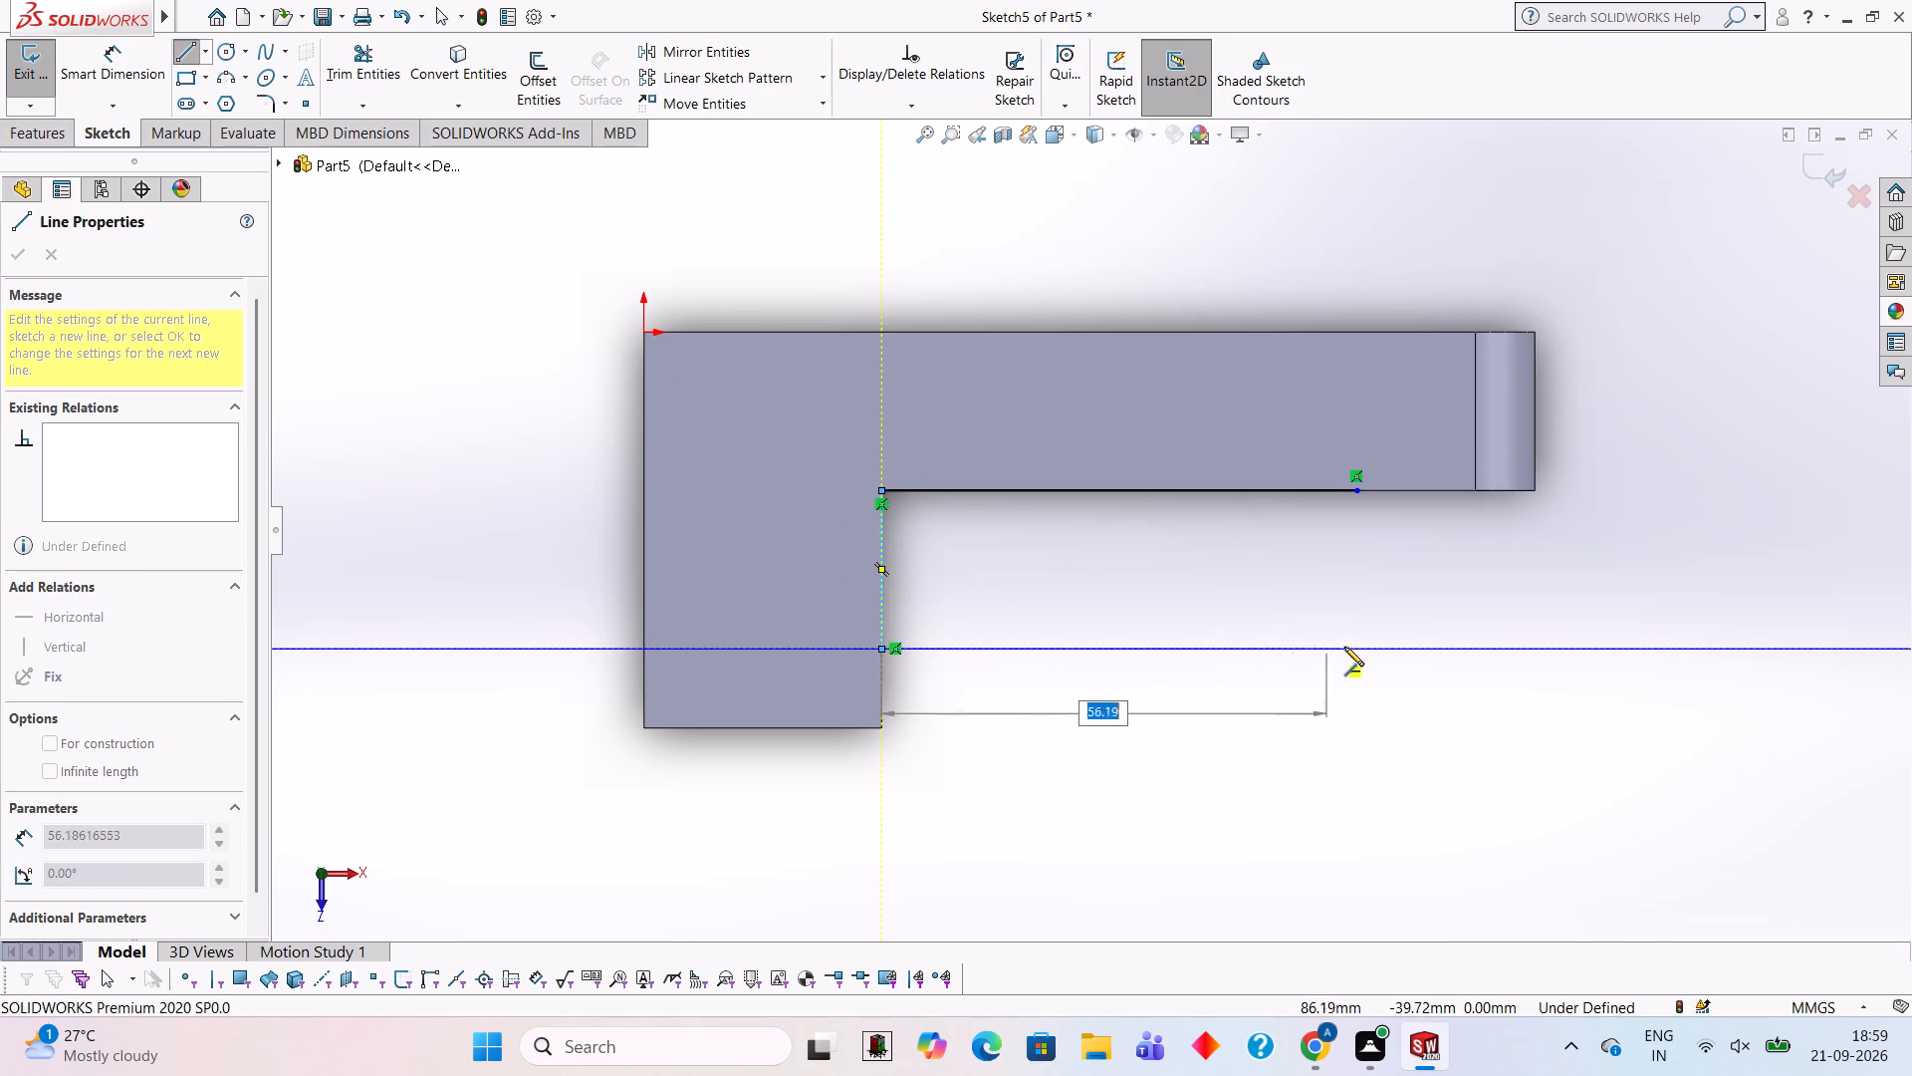
key("Escape")
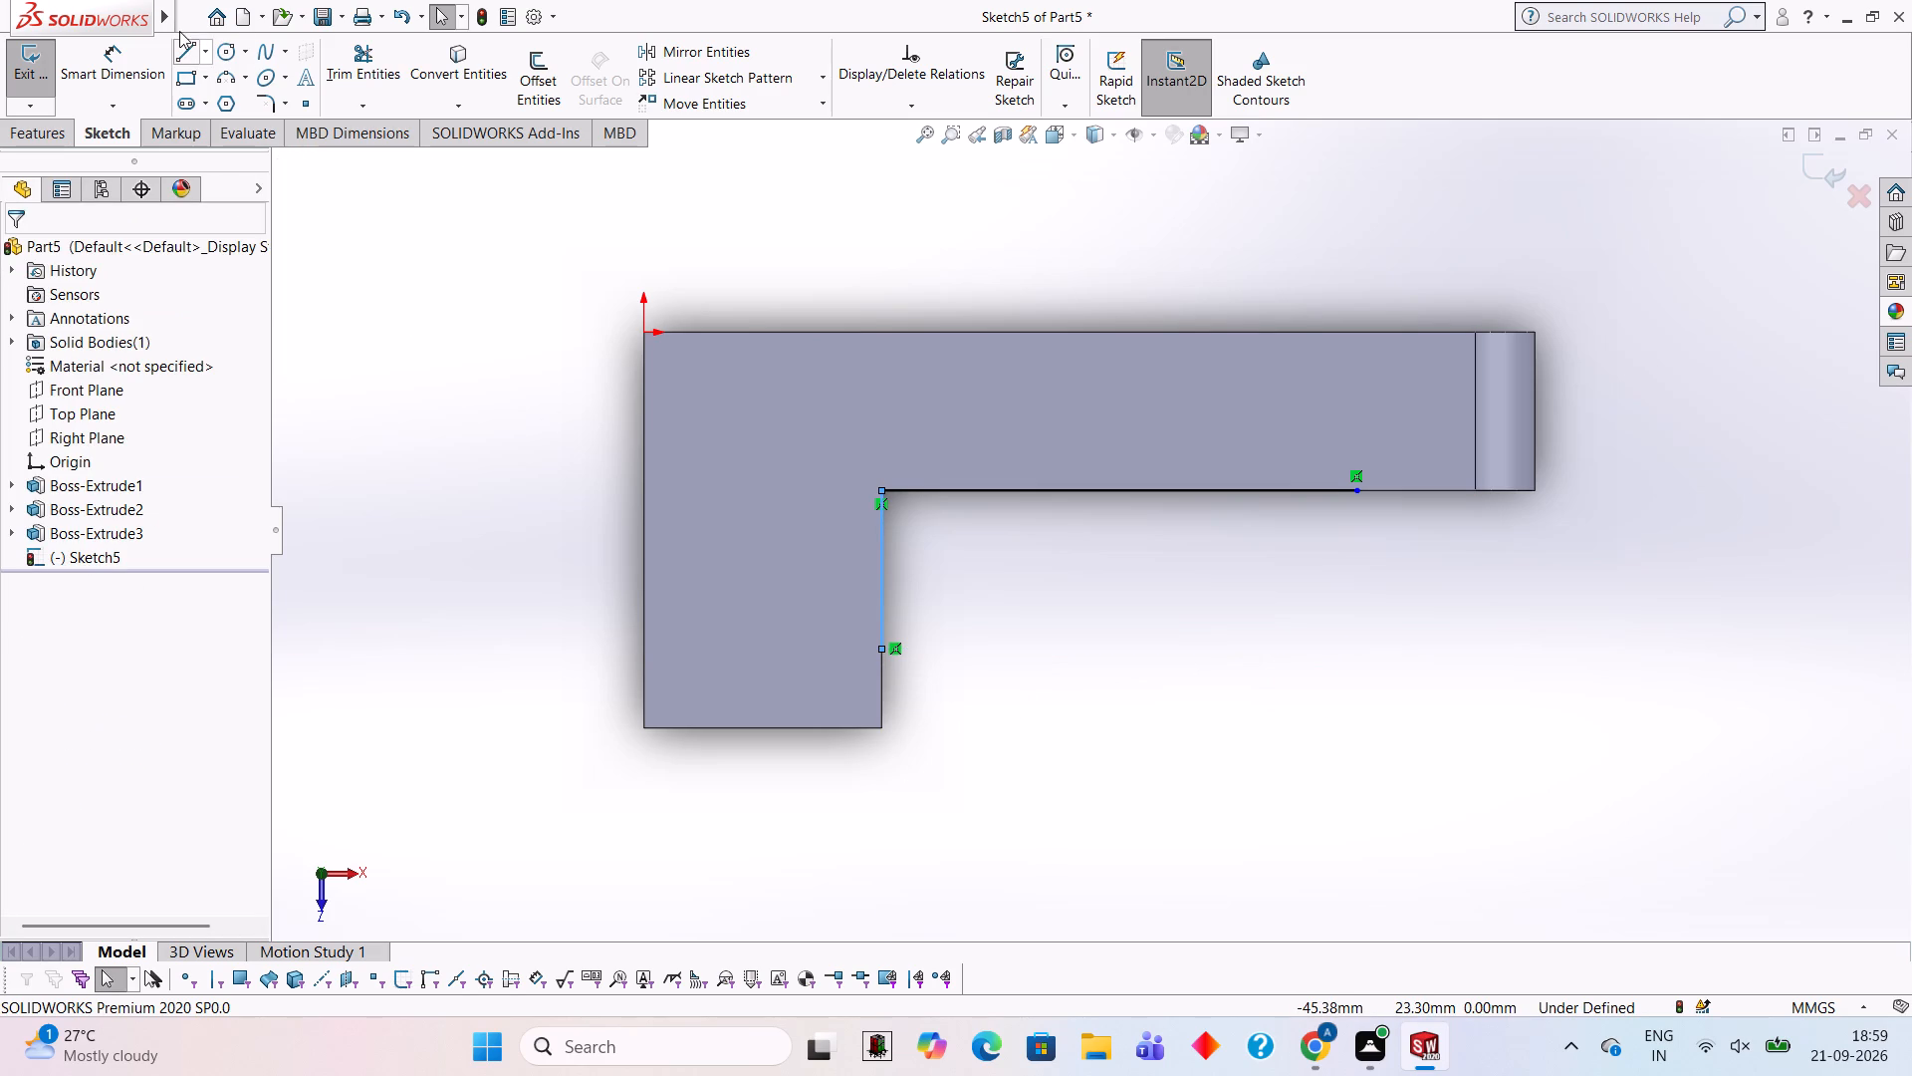
Sketch a 7.5 mm line from the 60 mm line's outer end back along the edge toward the inside corner.
left_click(193, 54)
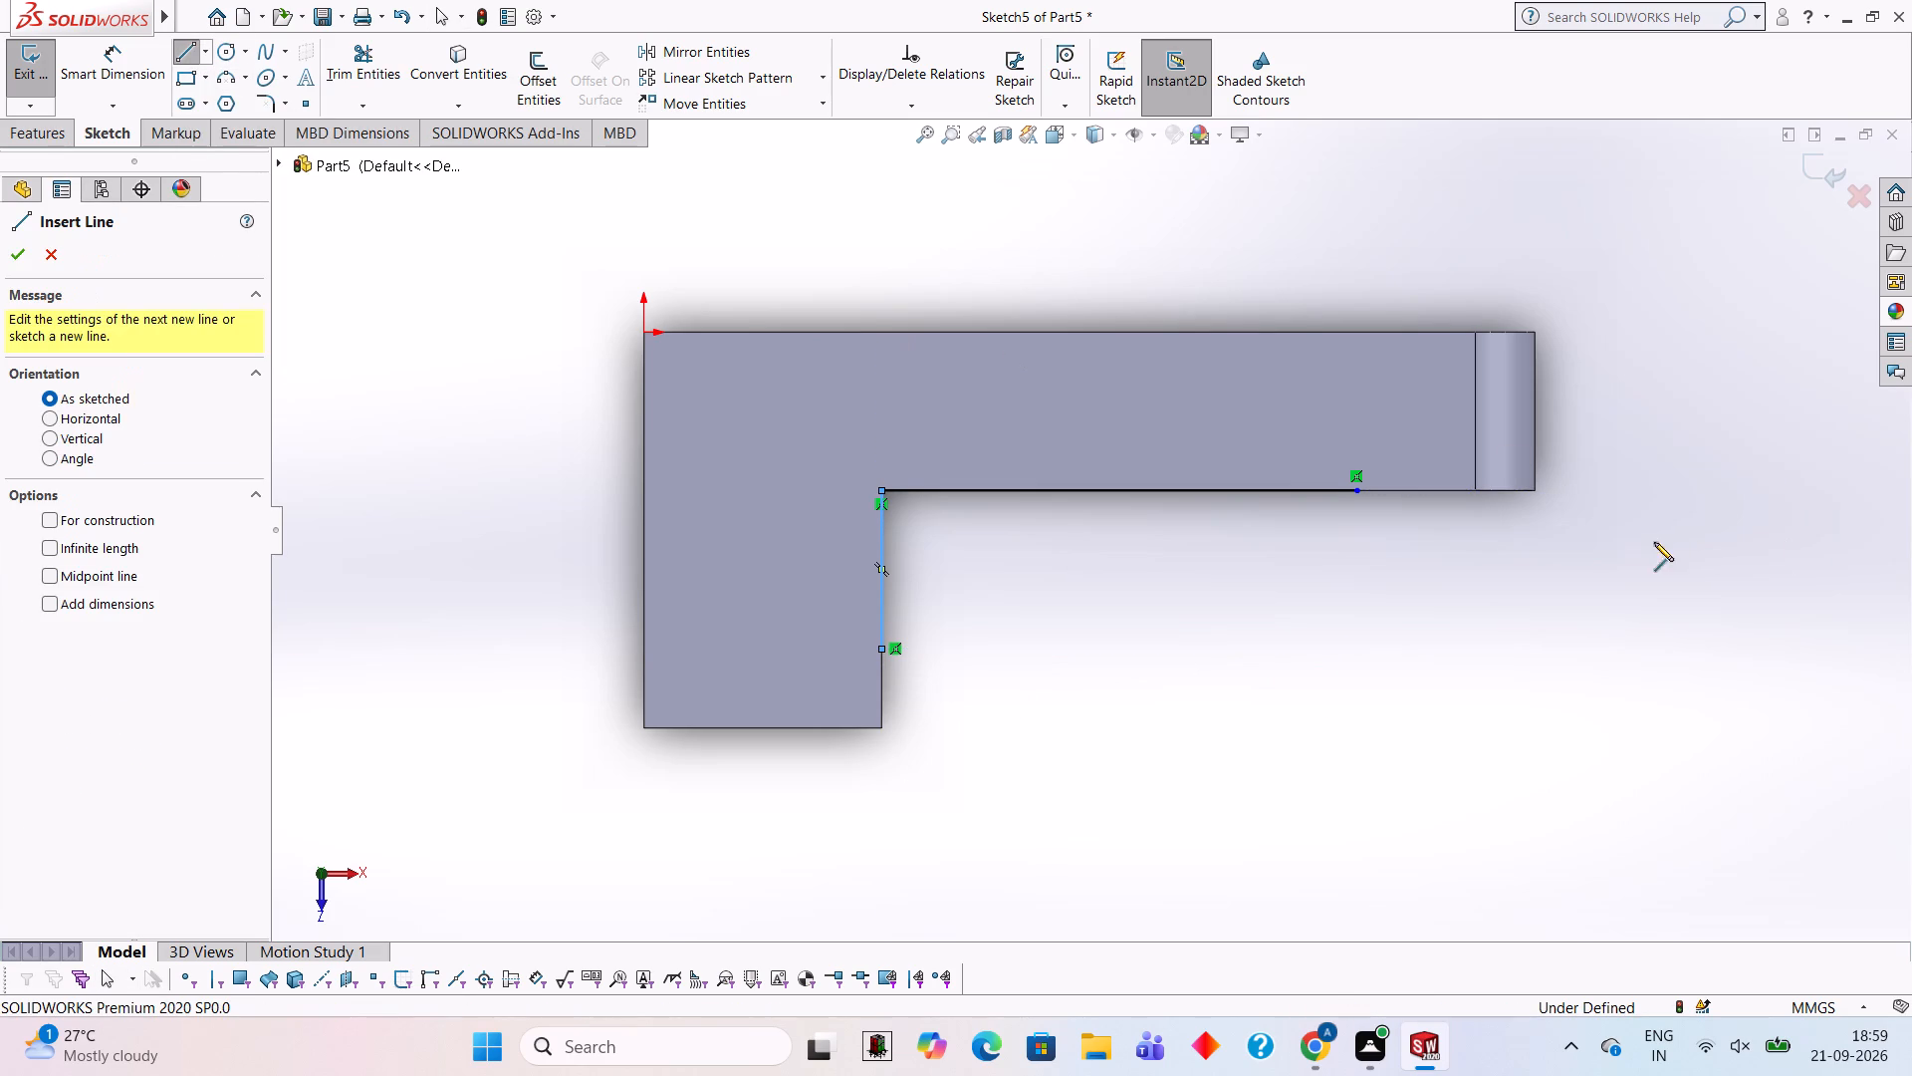
left_click(1355, 490)
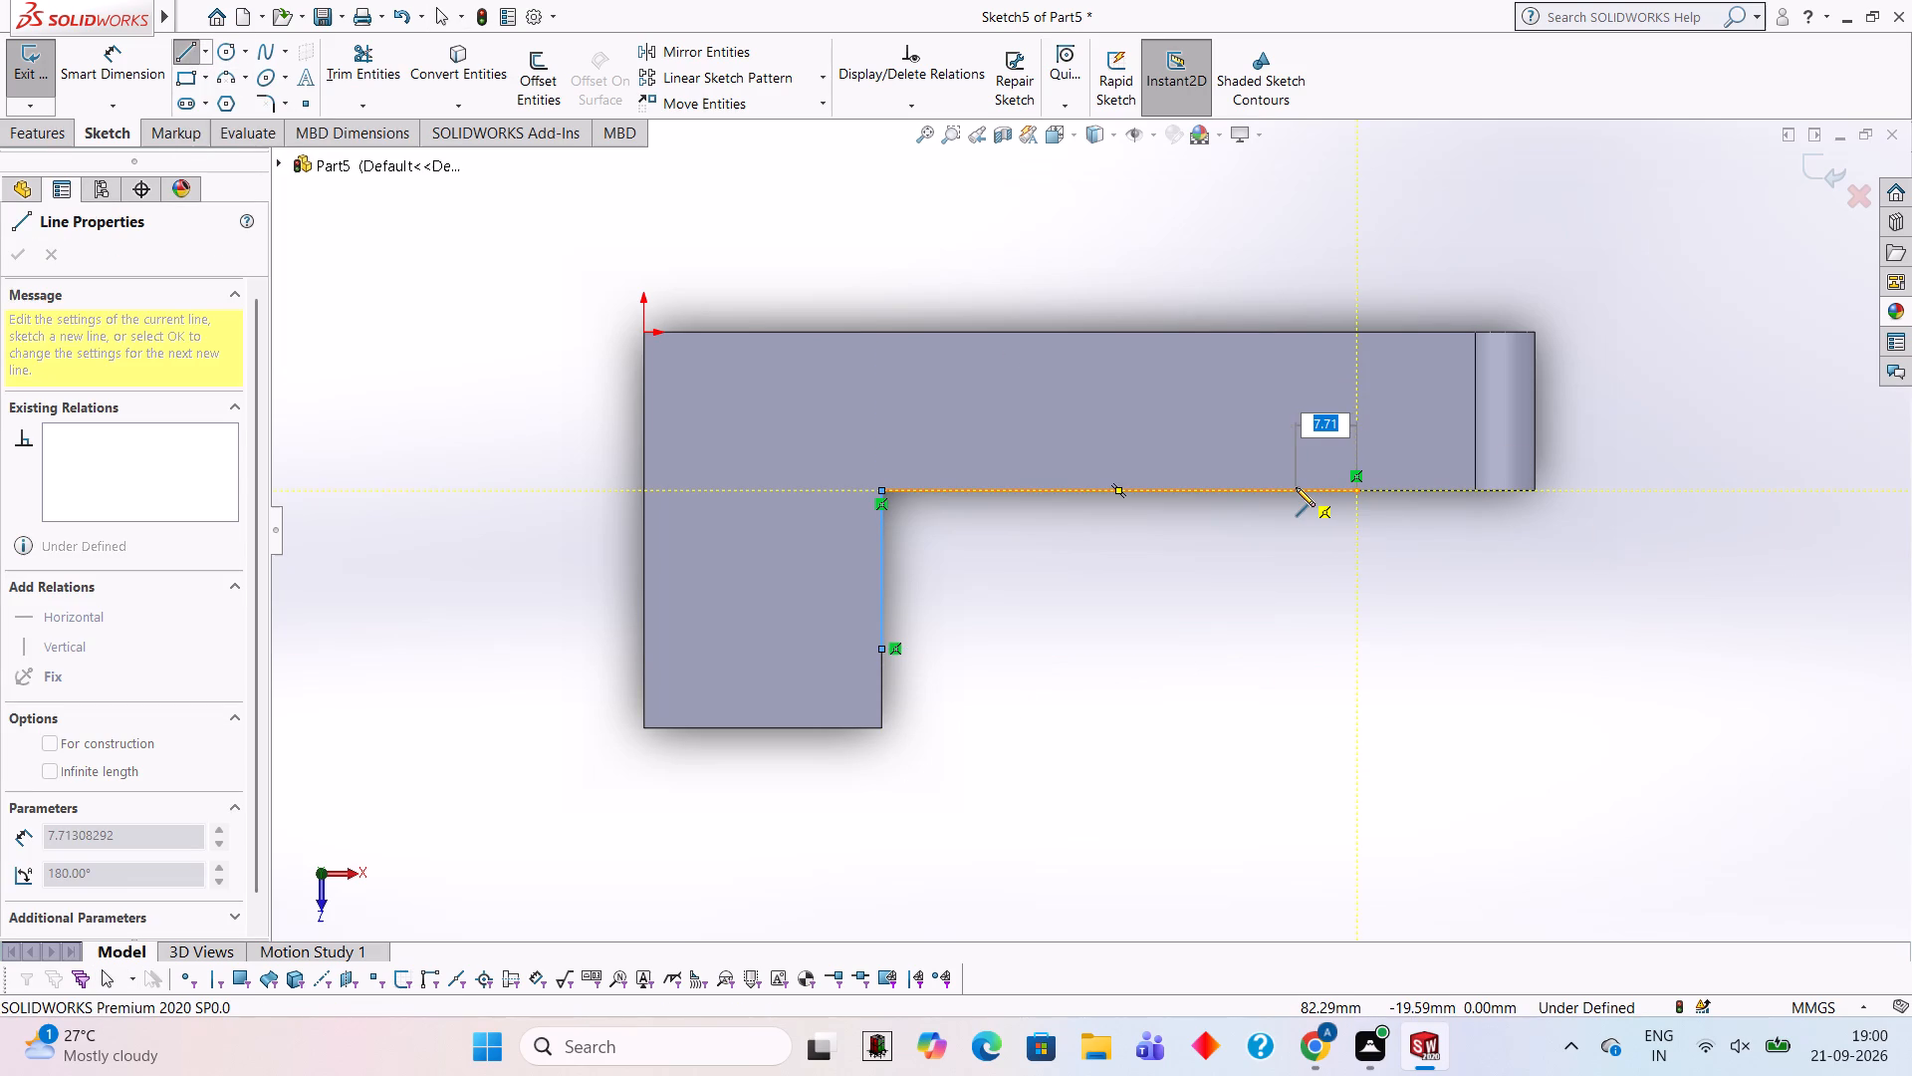
type("7.5")
key("Return")
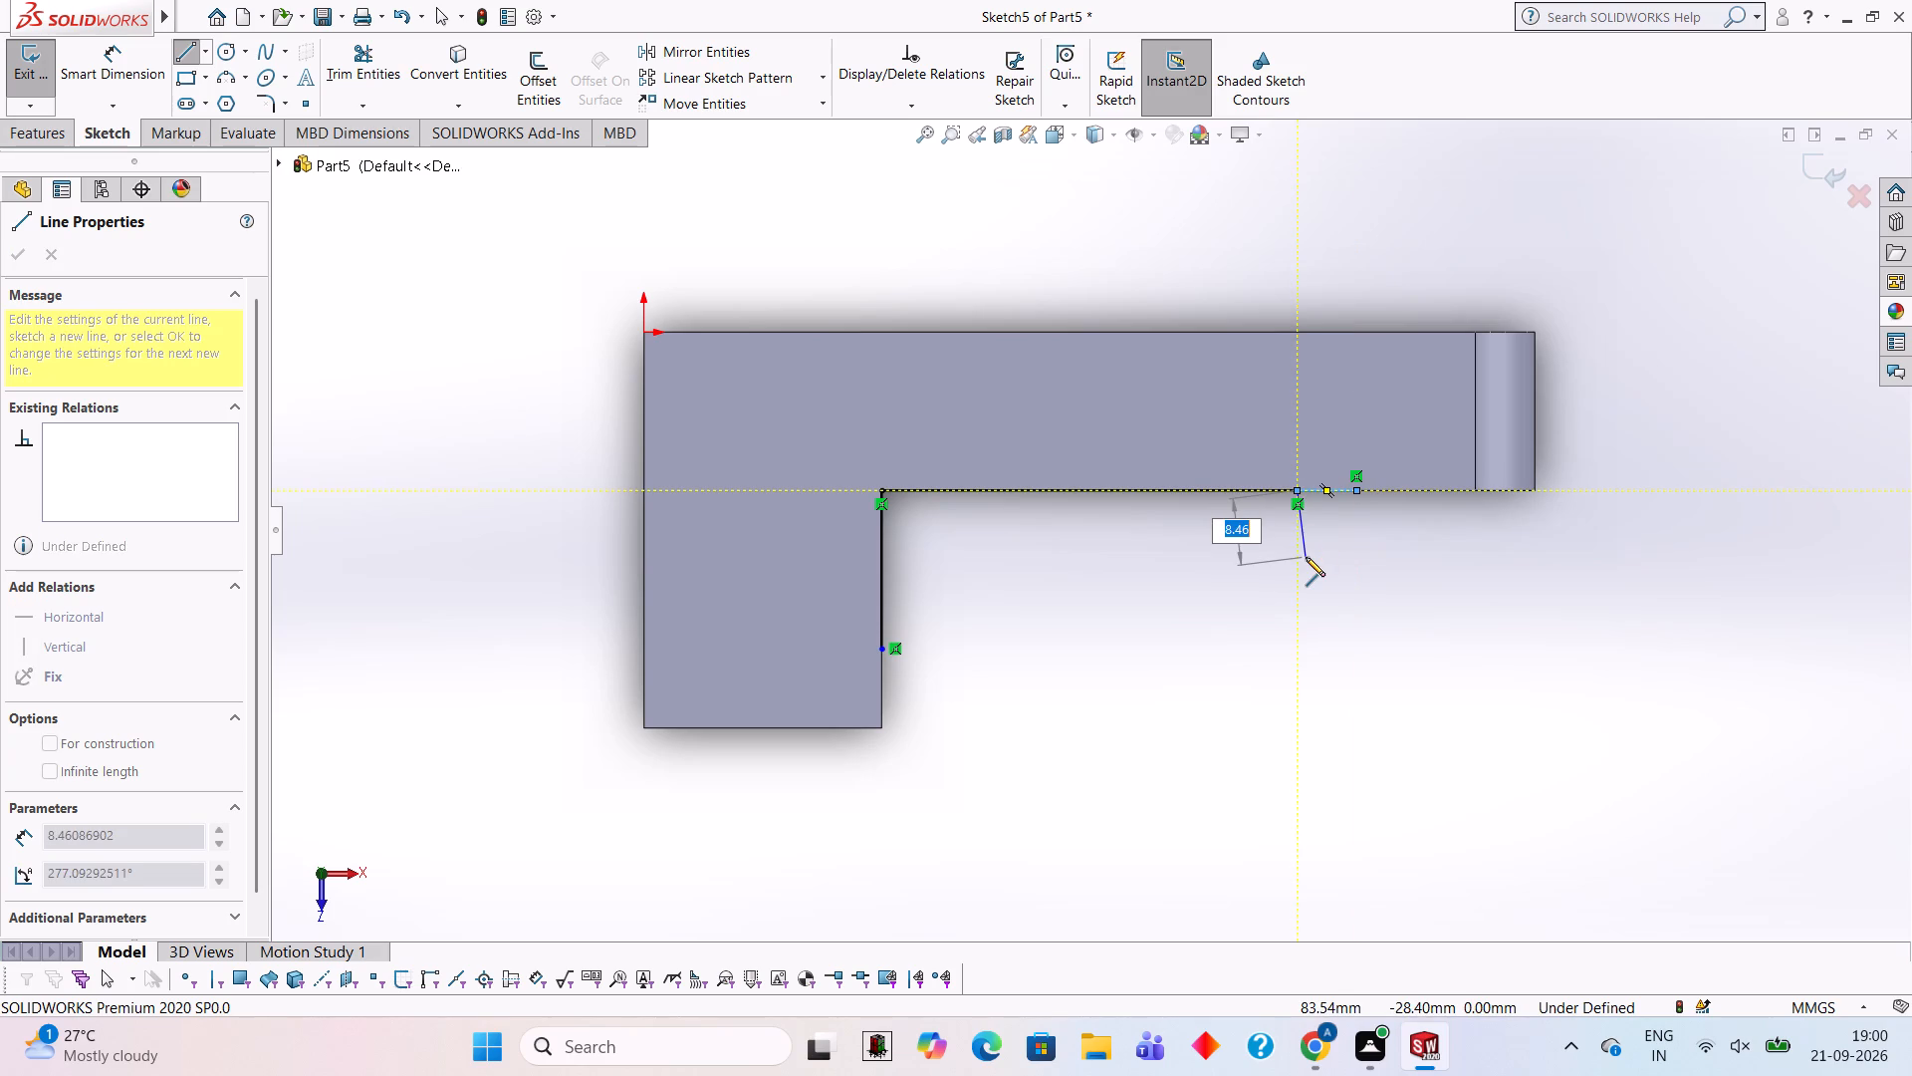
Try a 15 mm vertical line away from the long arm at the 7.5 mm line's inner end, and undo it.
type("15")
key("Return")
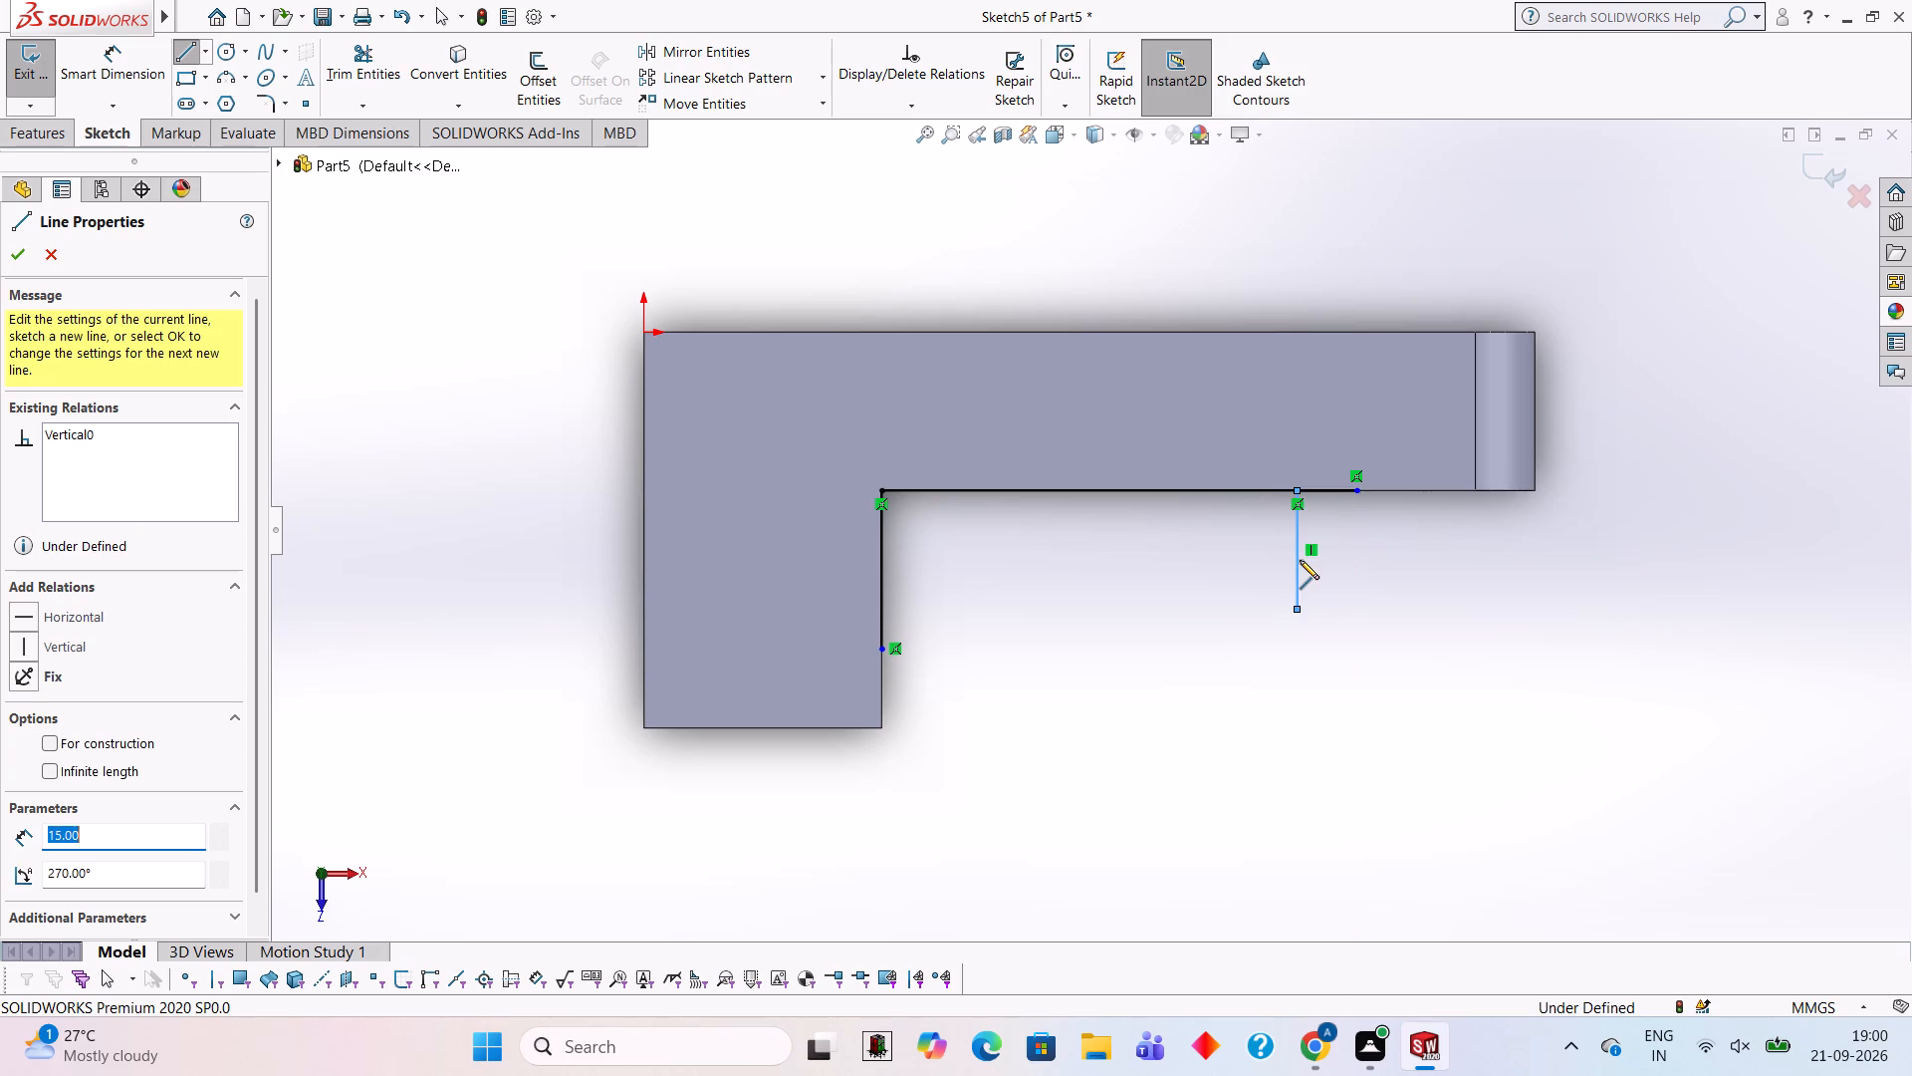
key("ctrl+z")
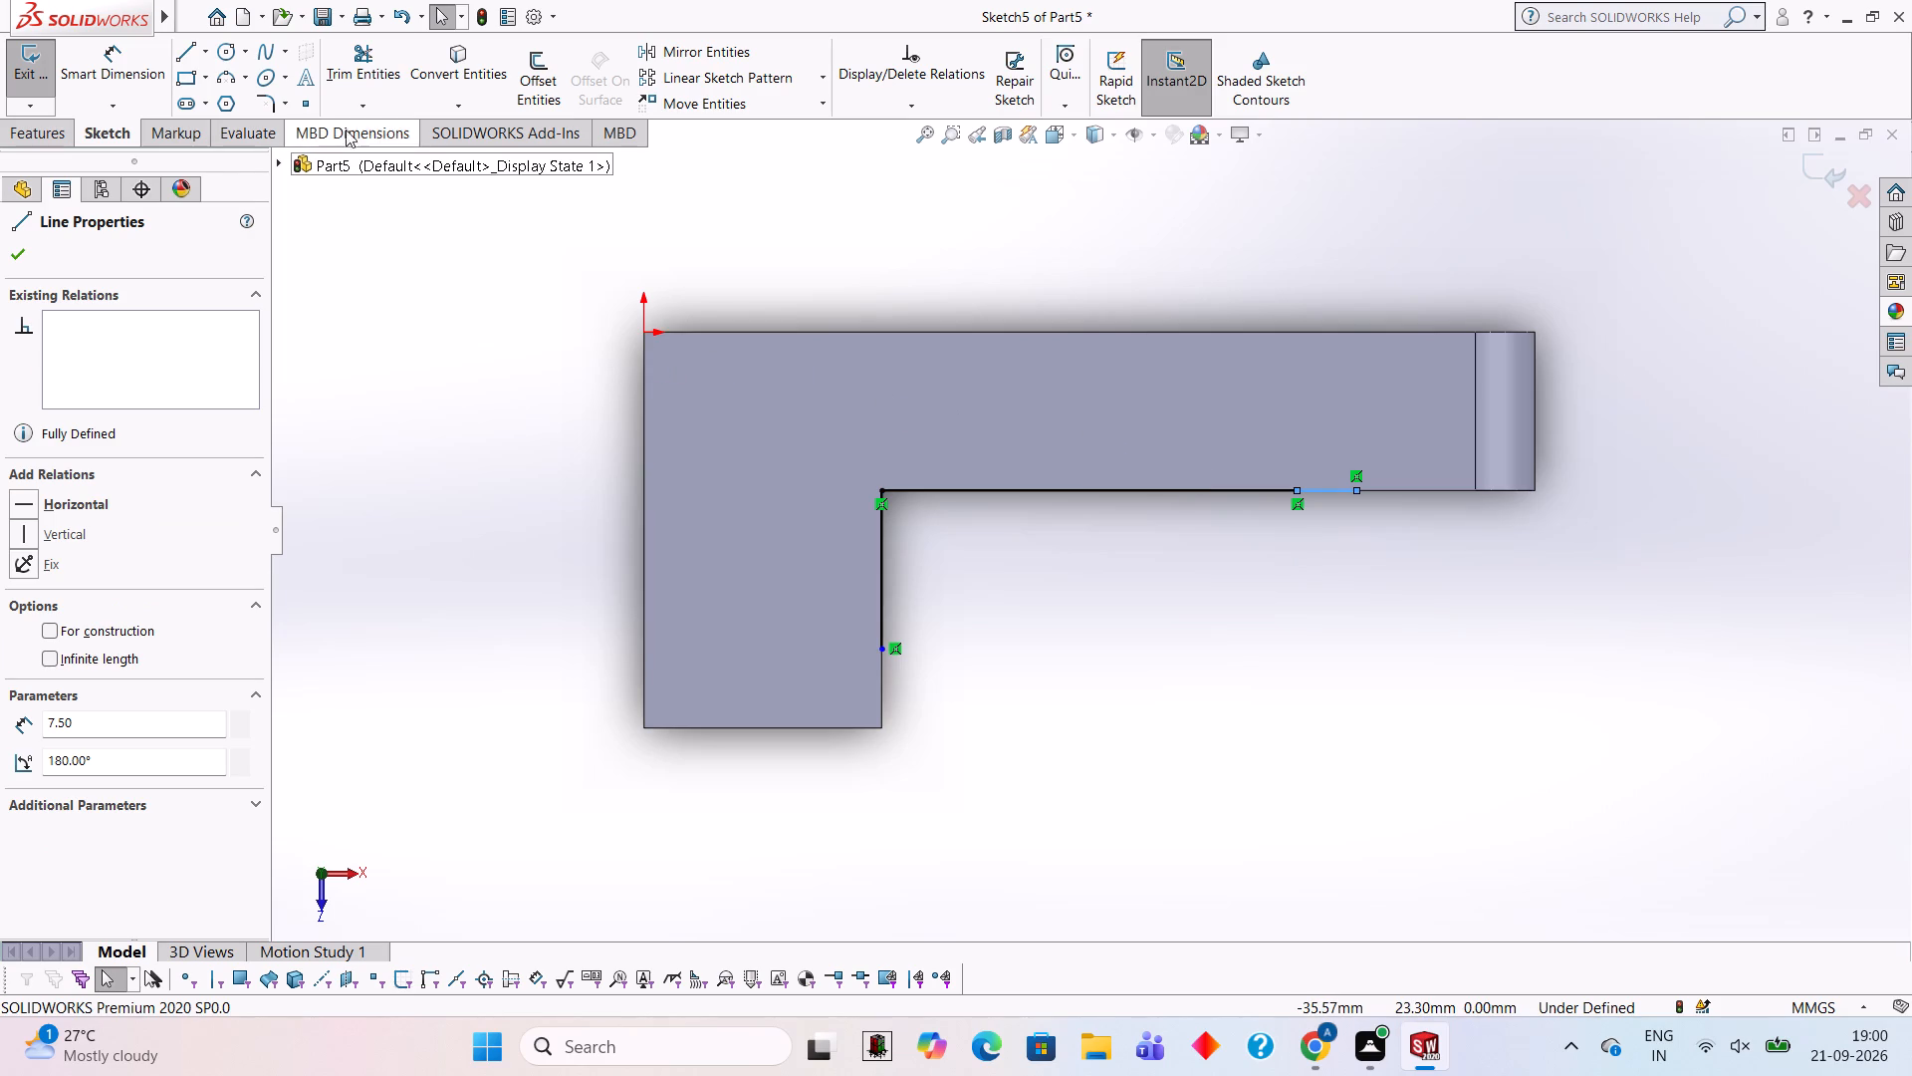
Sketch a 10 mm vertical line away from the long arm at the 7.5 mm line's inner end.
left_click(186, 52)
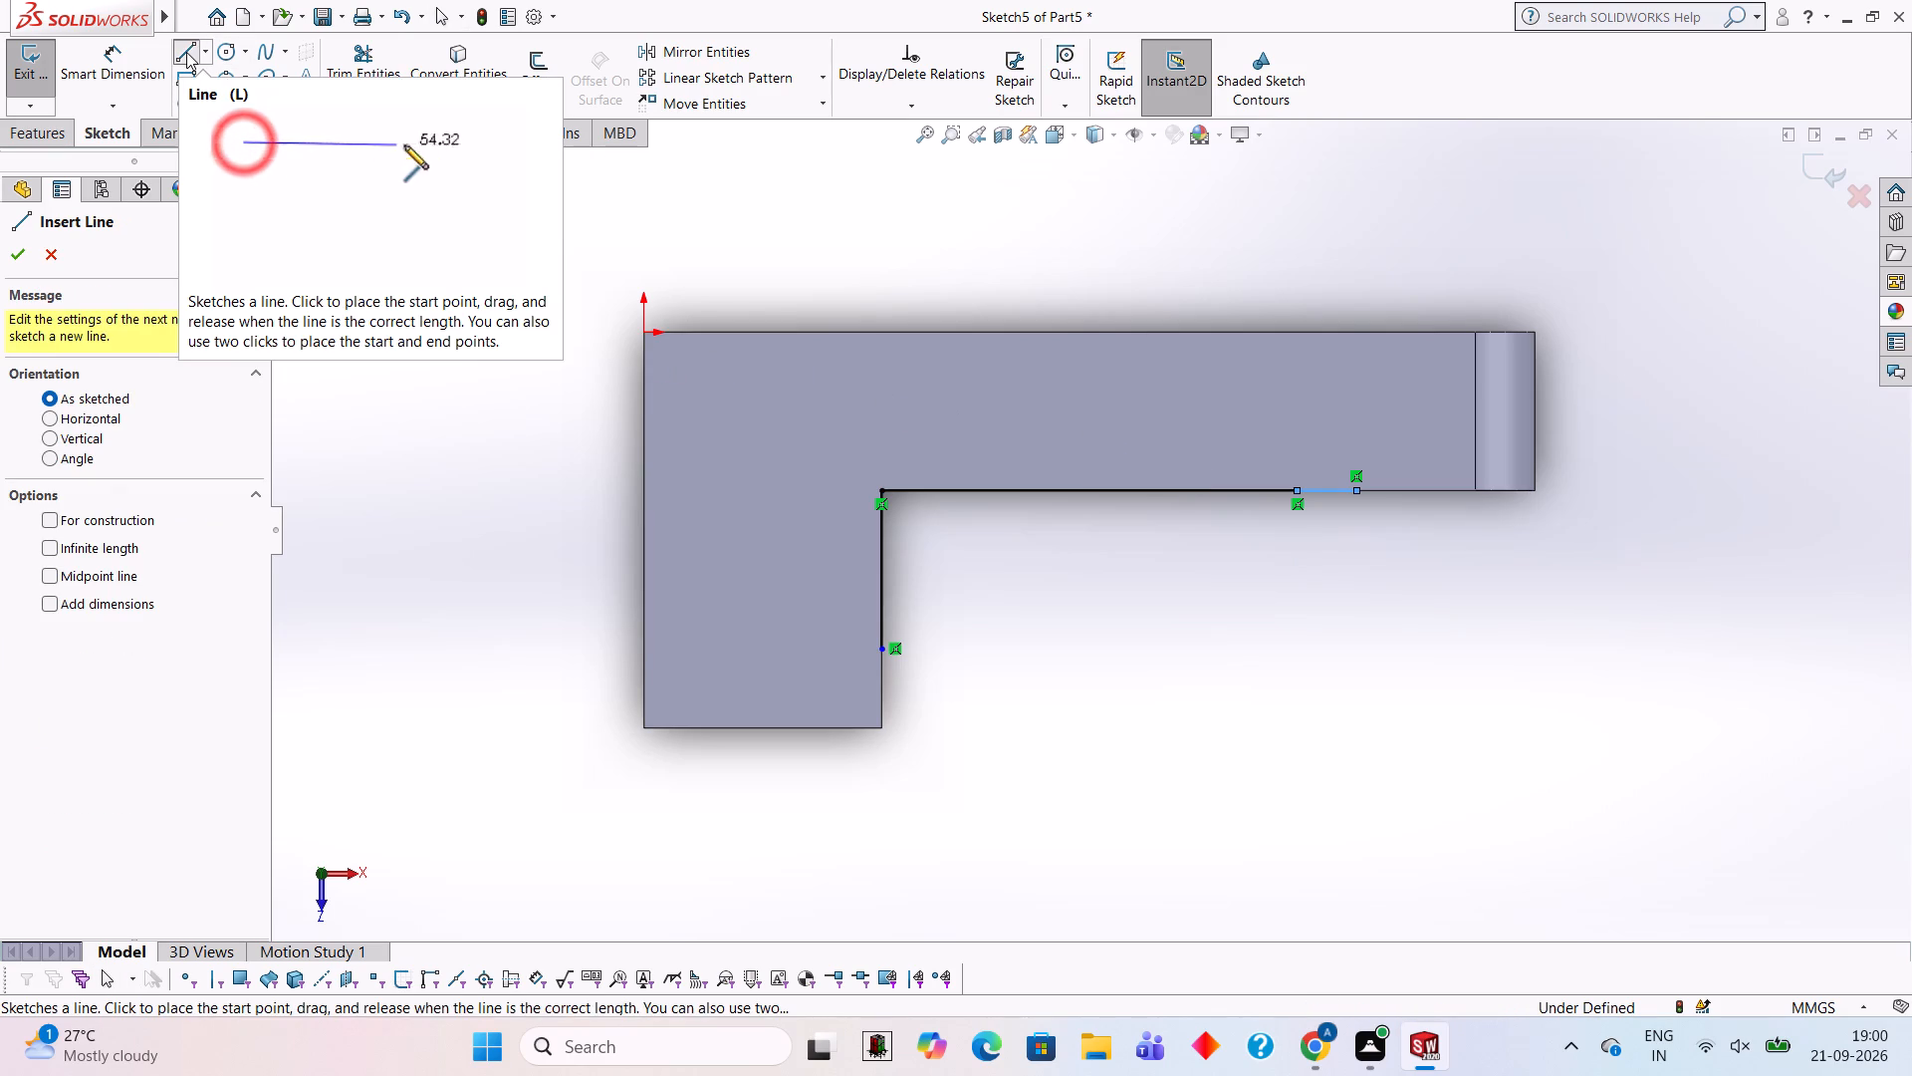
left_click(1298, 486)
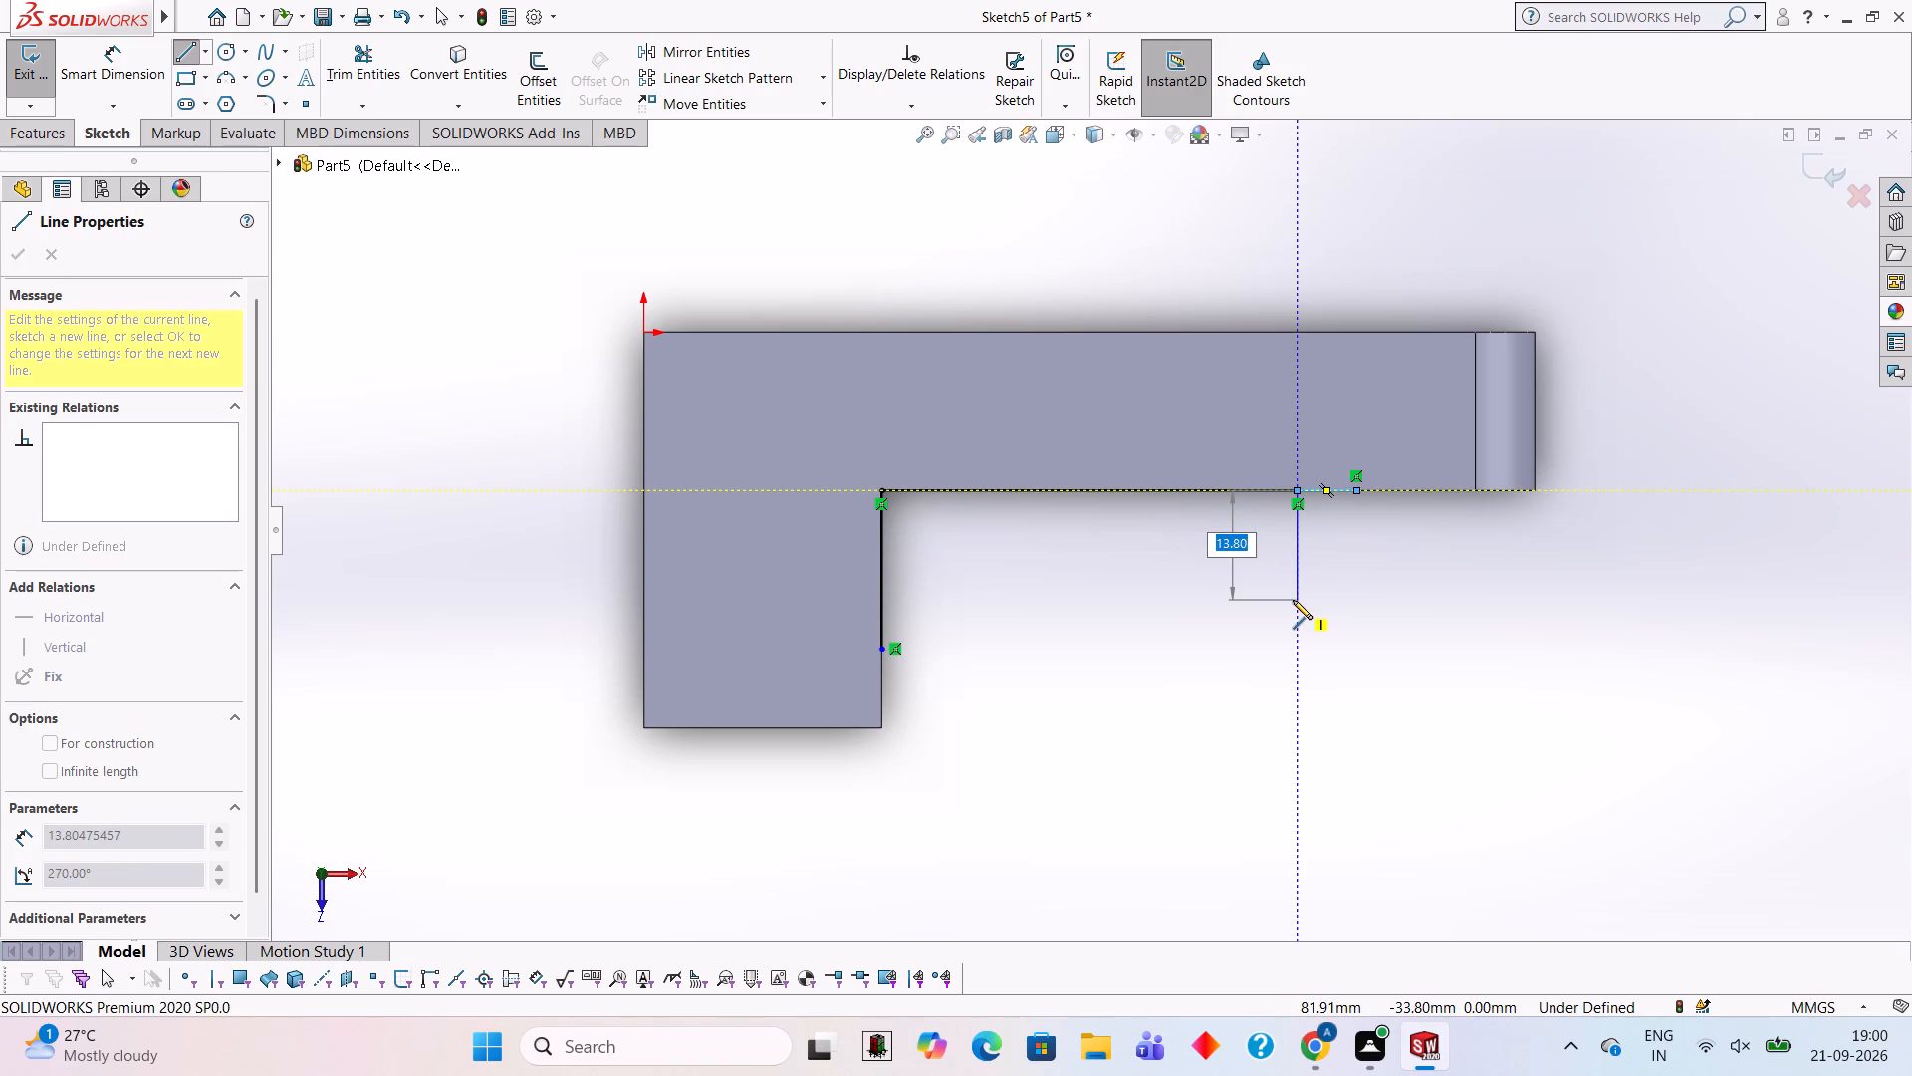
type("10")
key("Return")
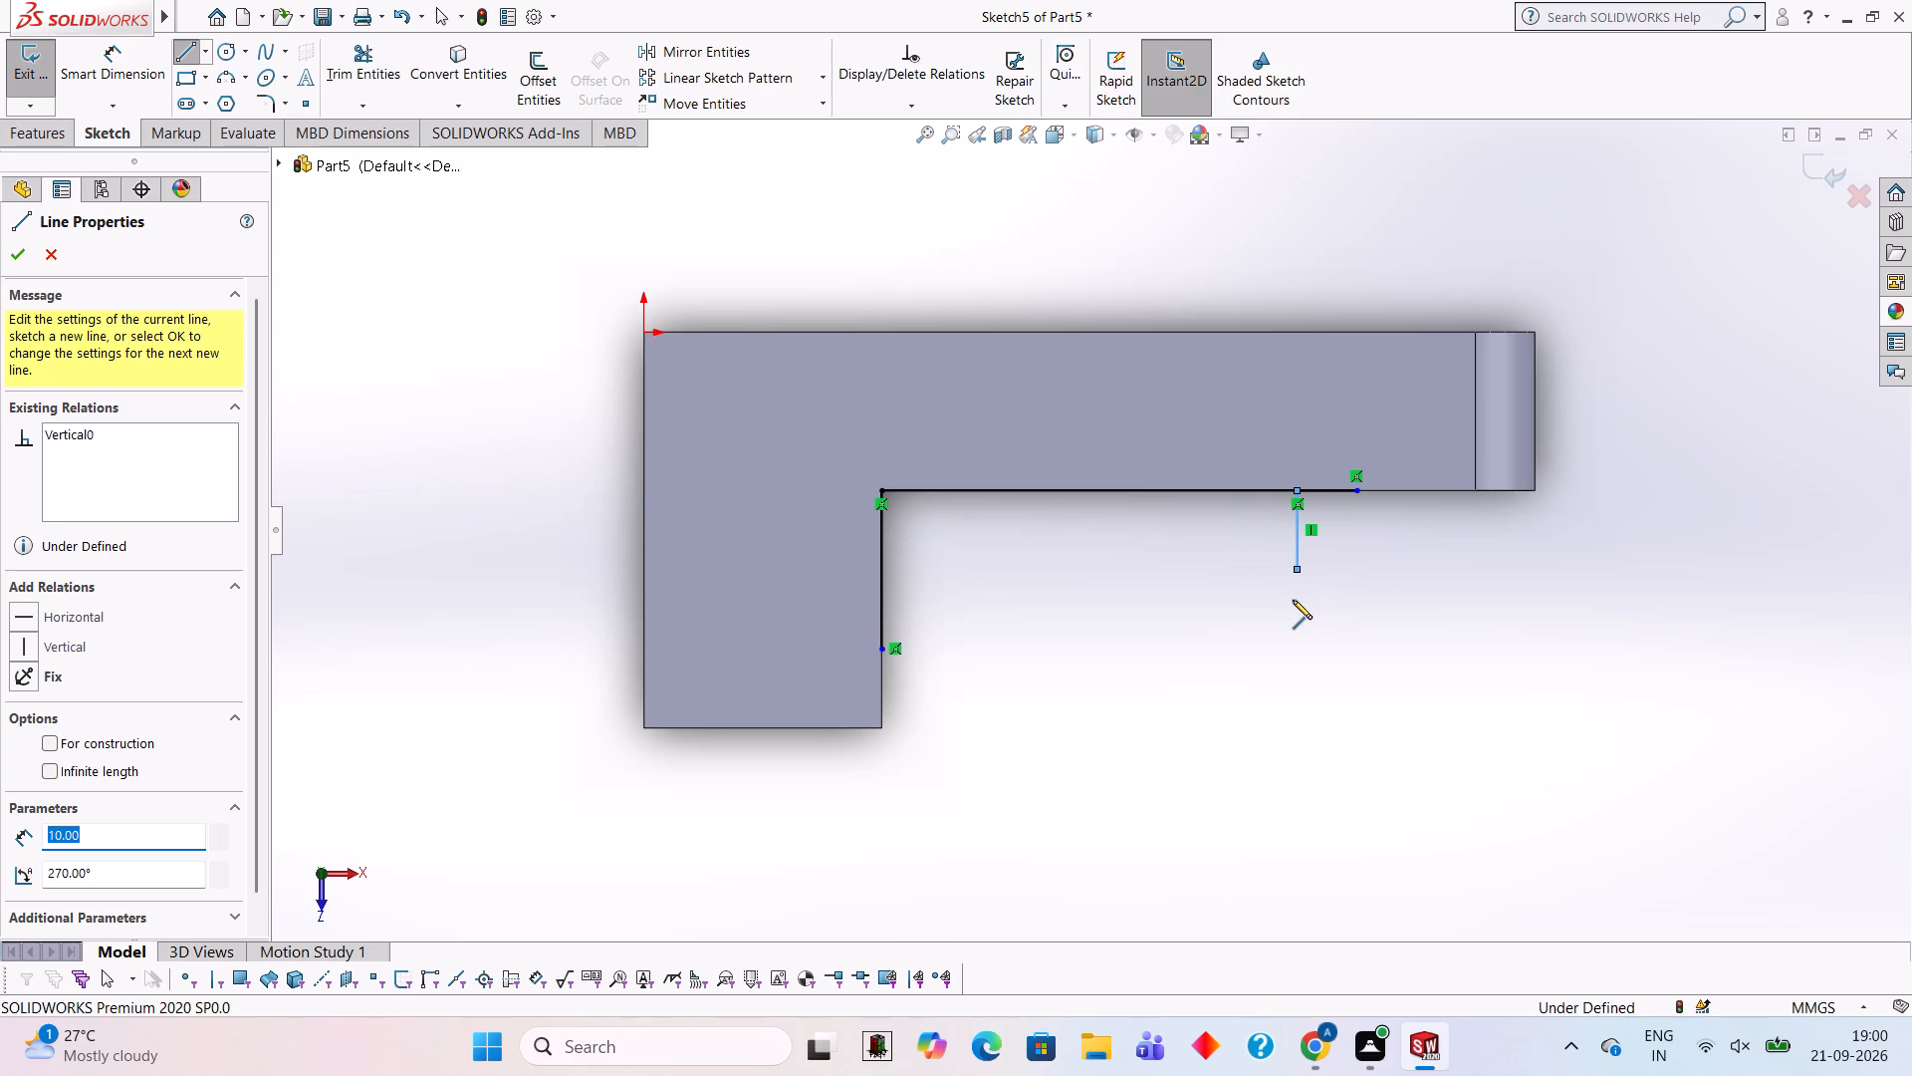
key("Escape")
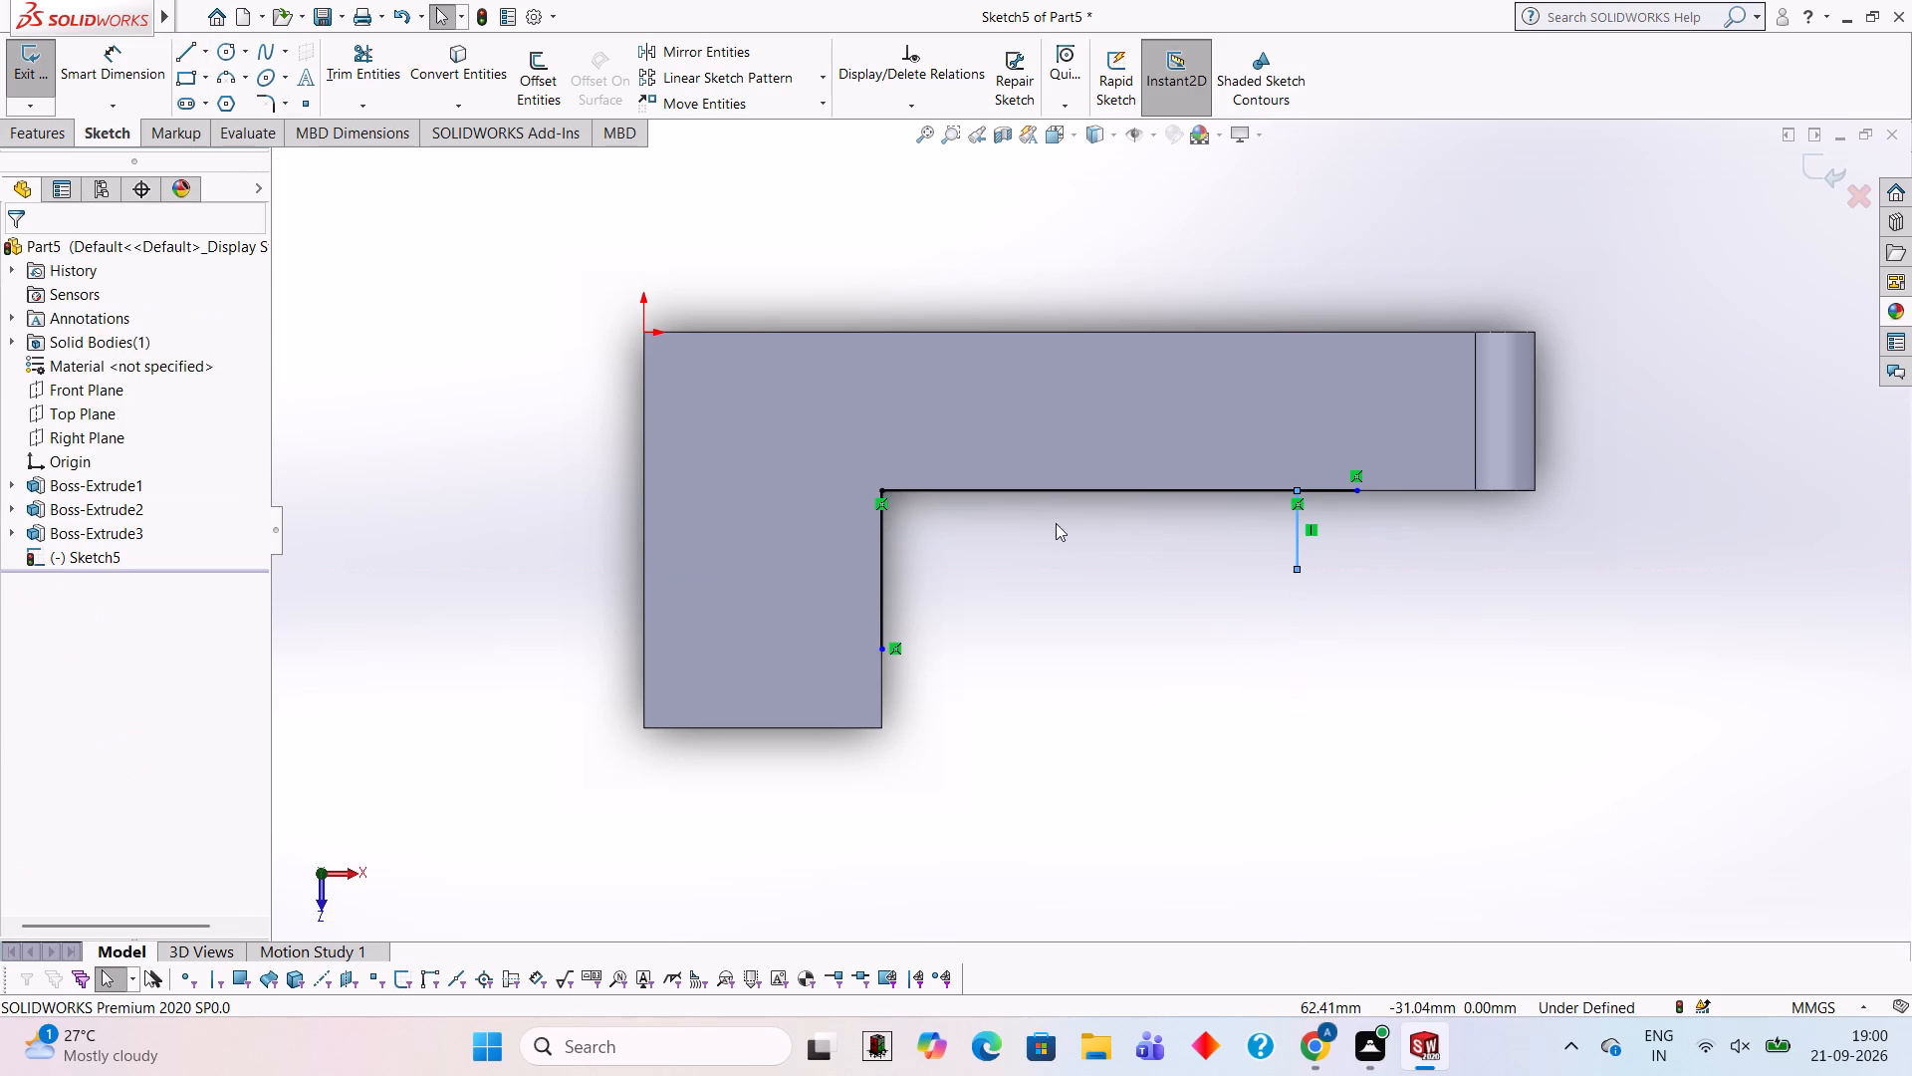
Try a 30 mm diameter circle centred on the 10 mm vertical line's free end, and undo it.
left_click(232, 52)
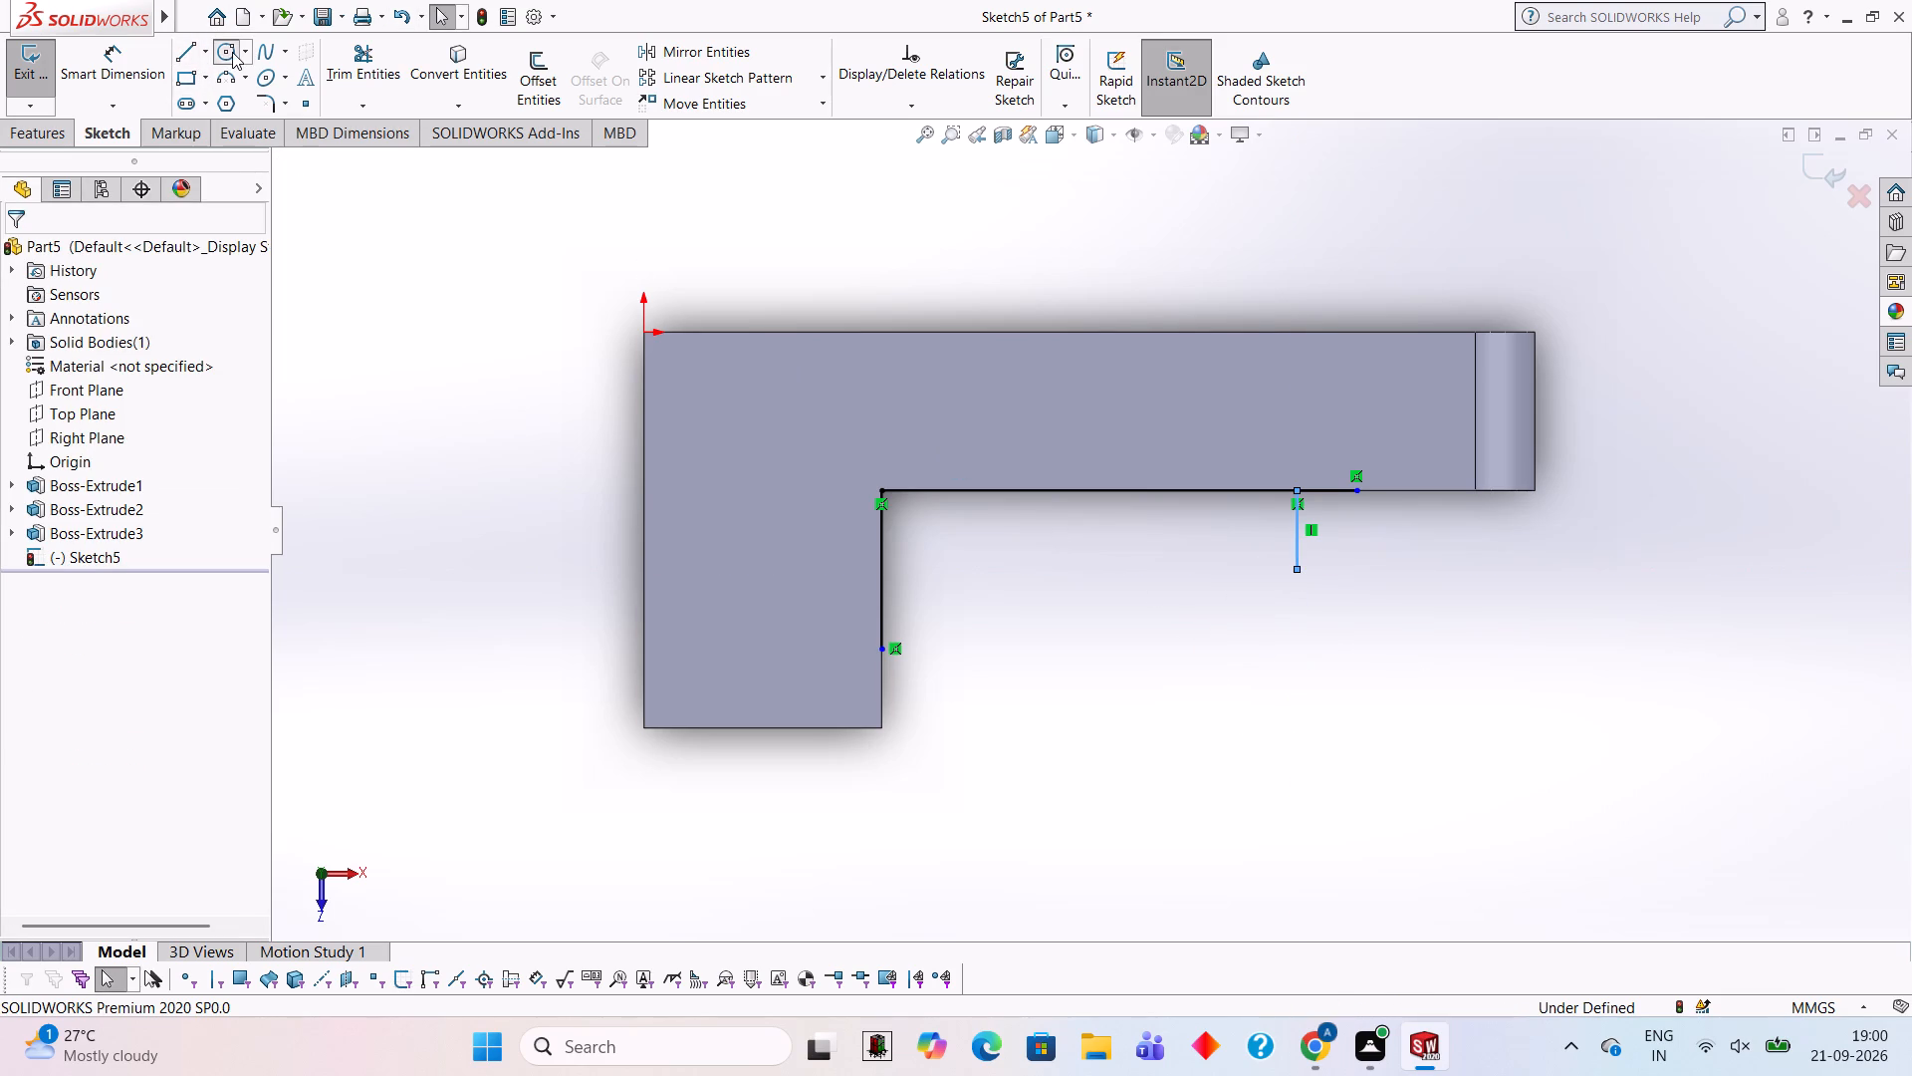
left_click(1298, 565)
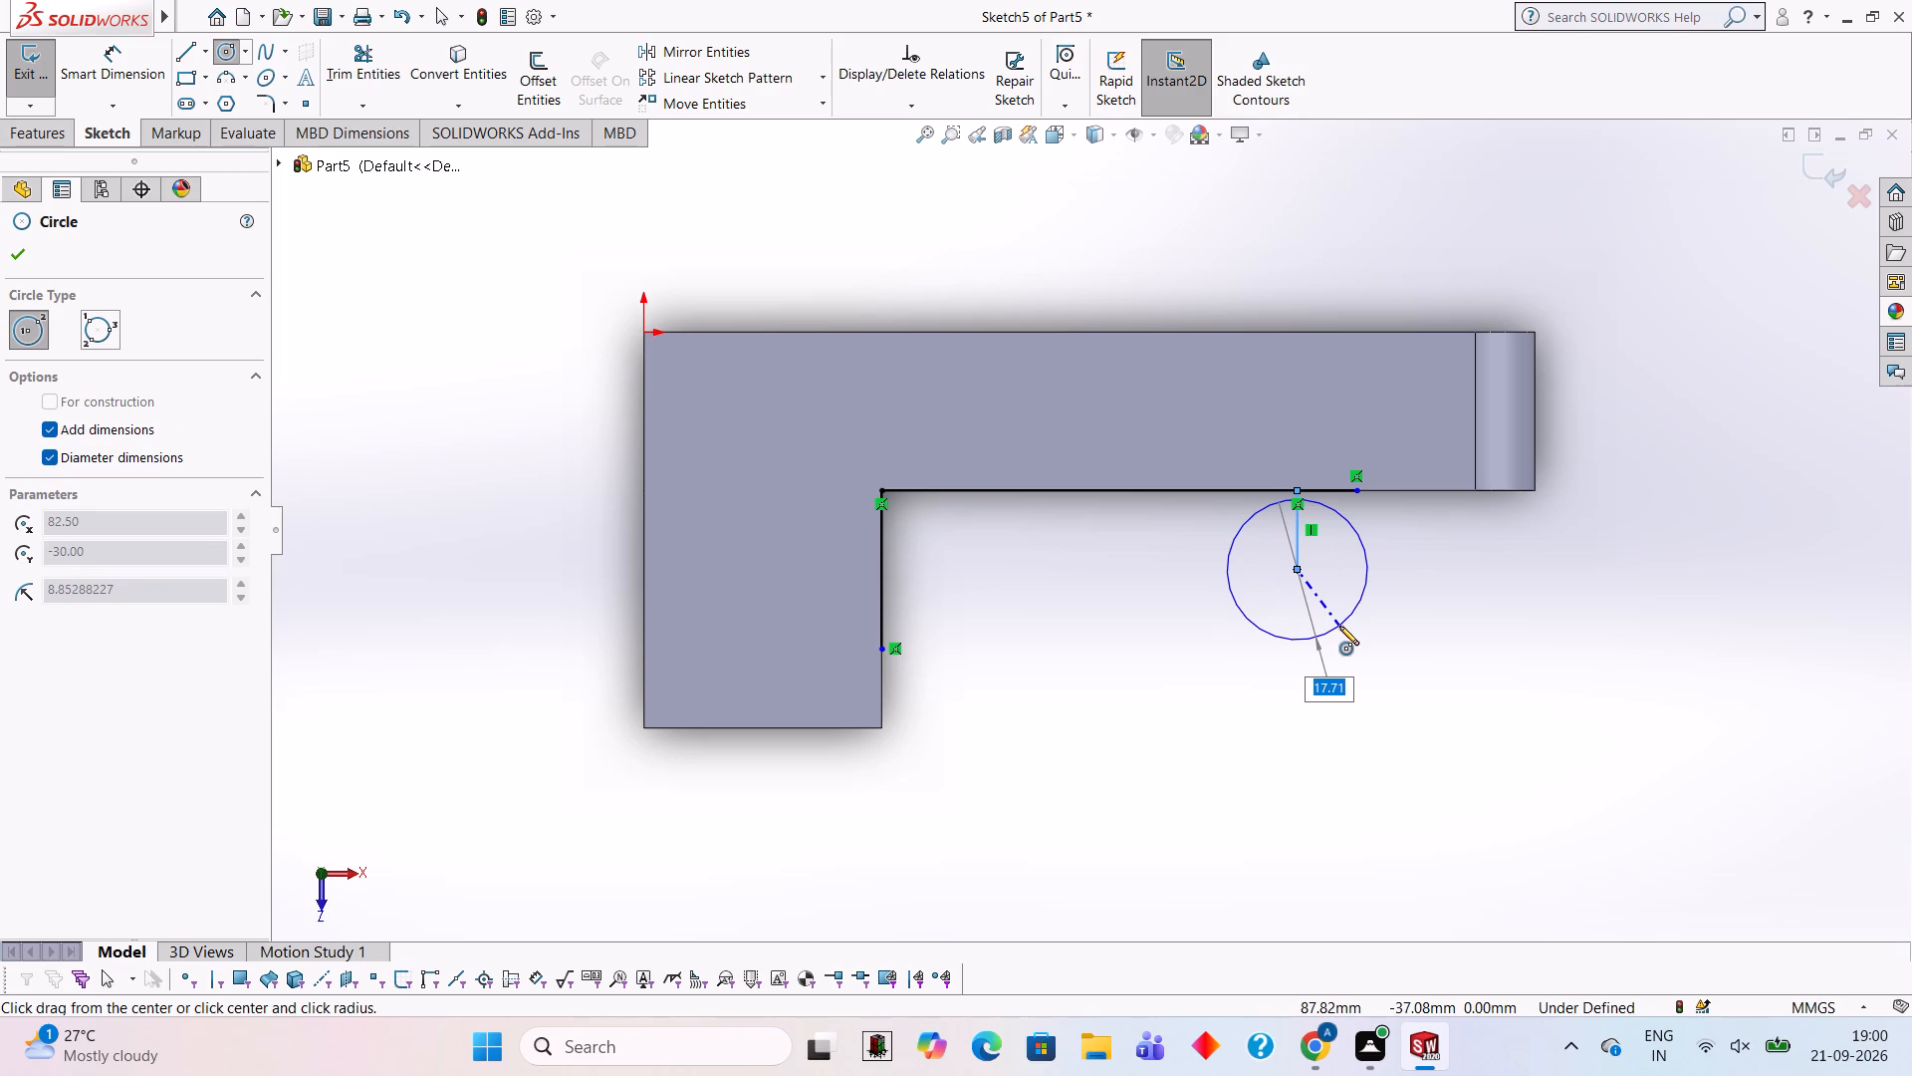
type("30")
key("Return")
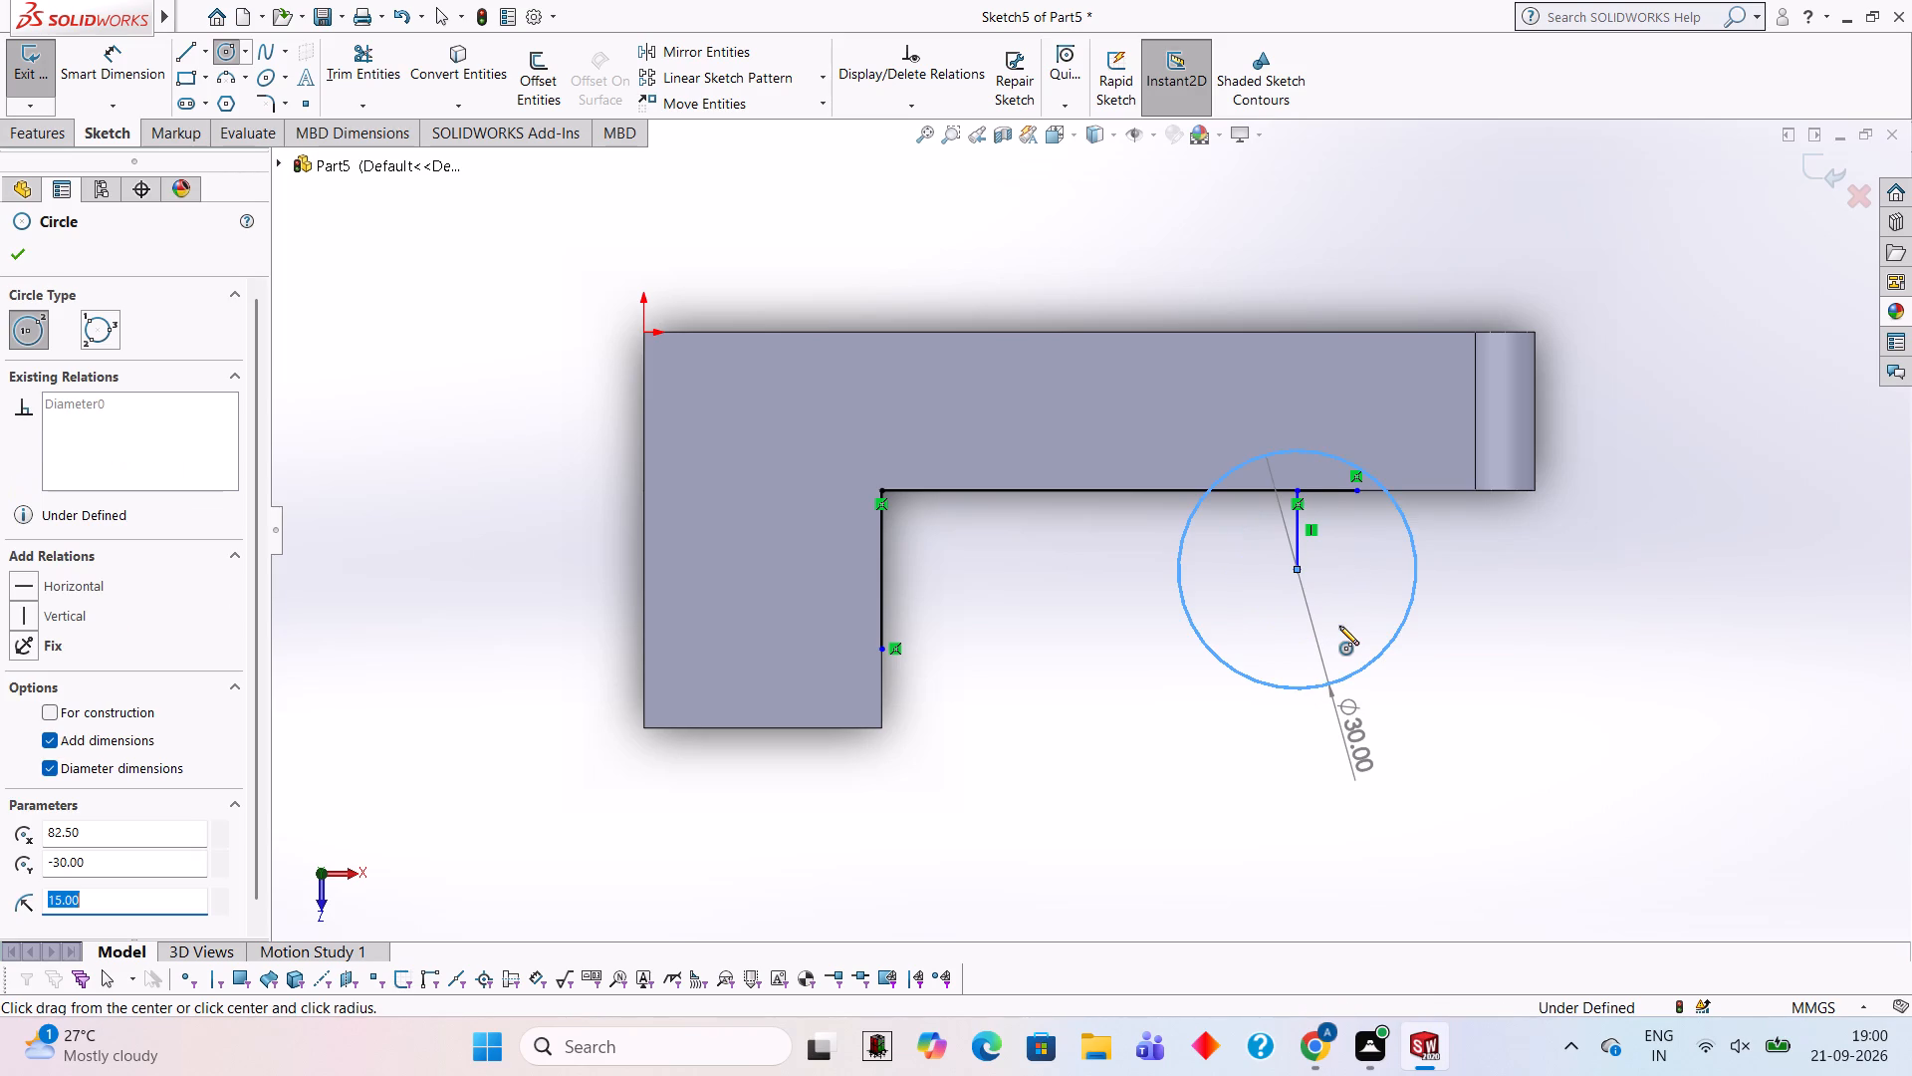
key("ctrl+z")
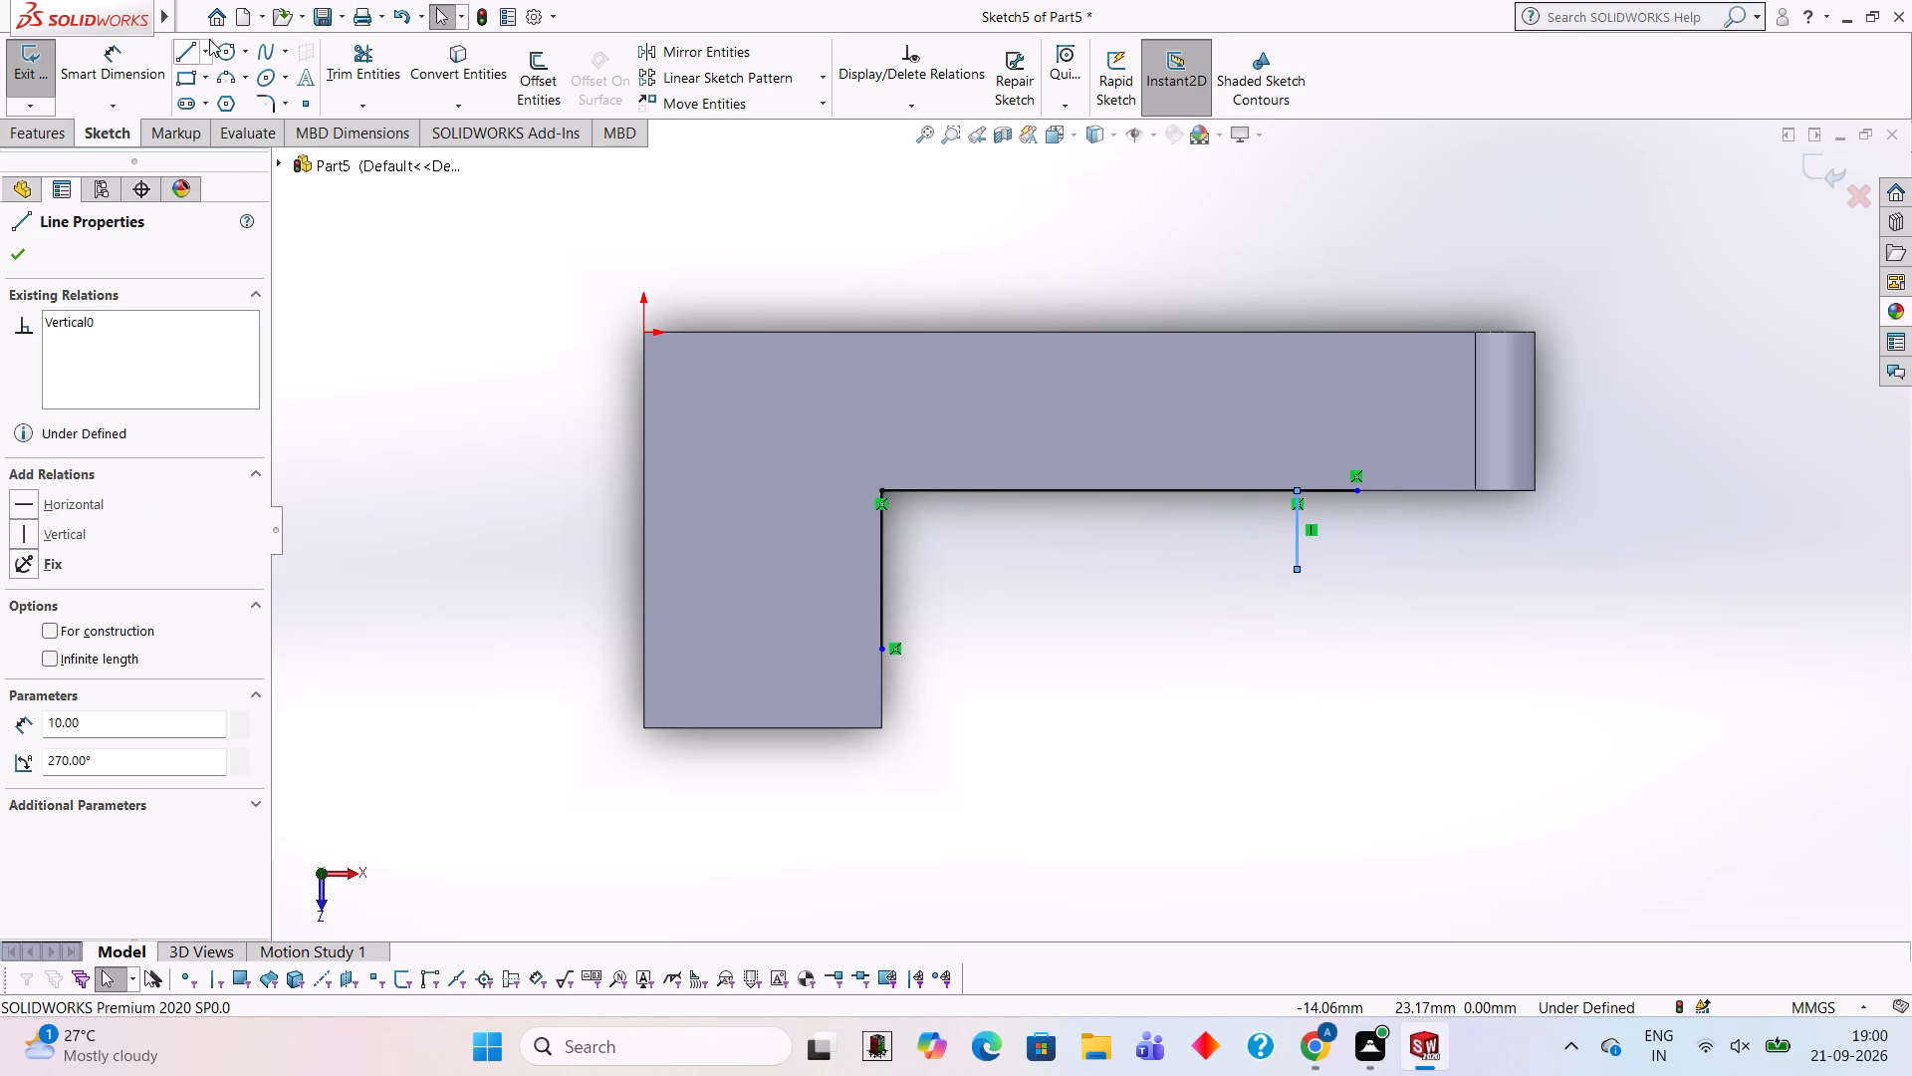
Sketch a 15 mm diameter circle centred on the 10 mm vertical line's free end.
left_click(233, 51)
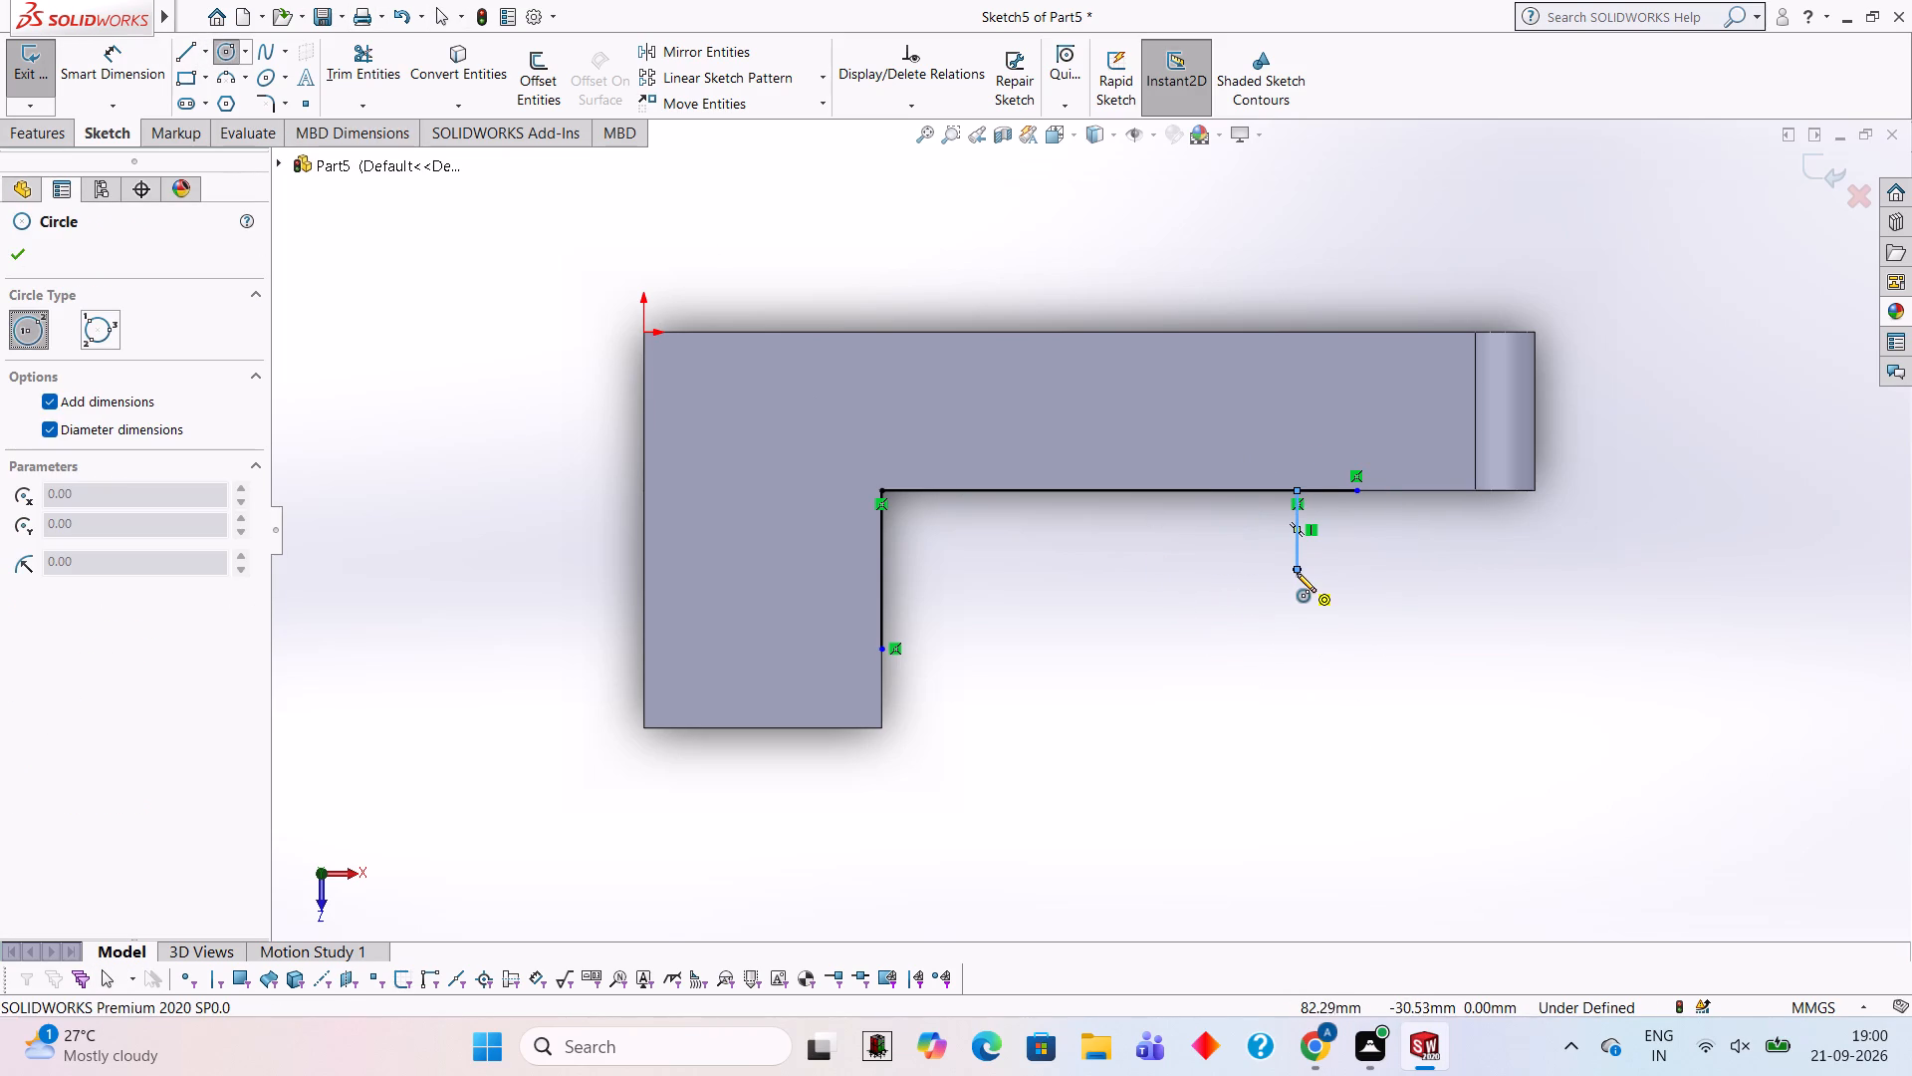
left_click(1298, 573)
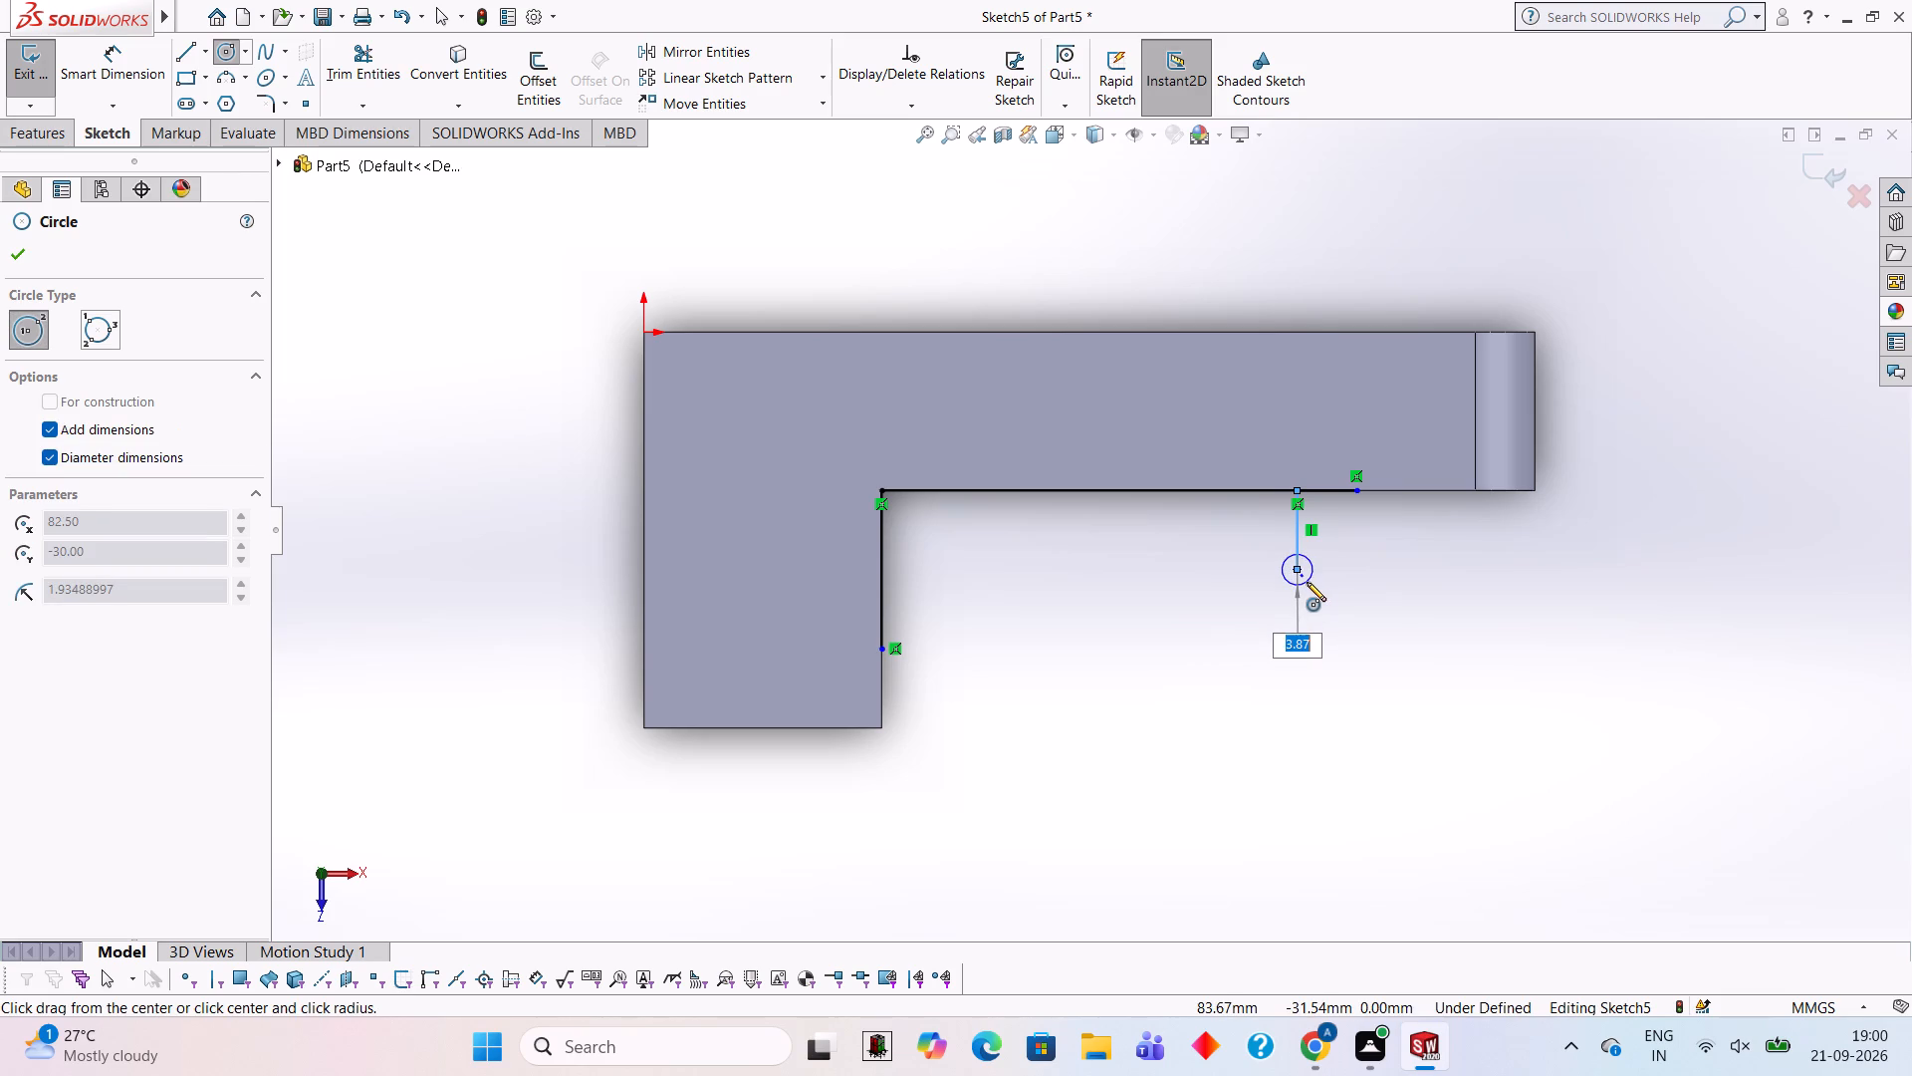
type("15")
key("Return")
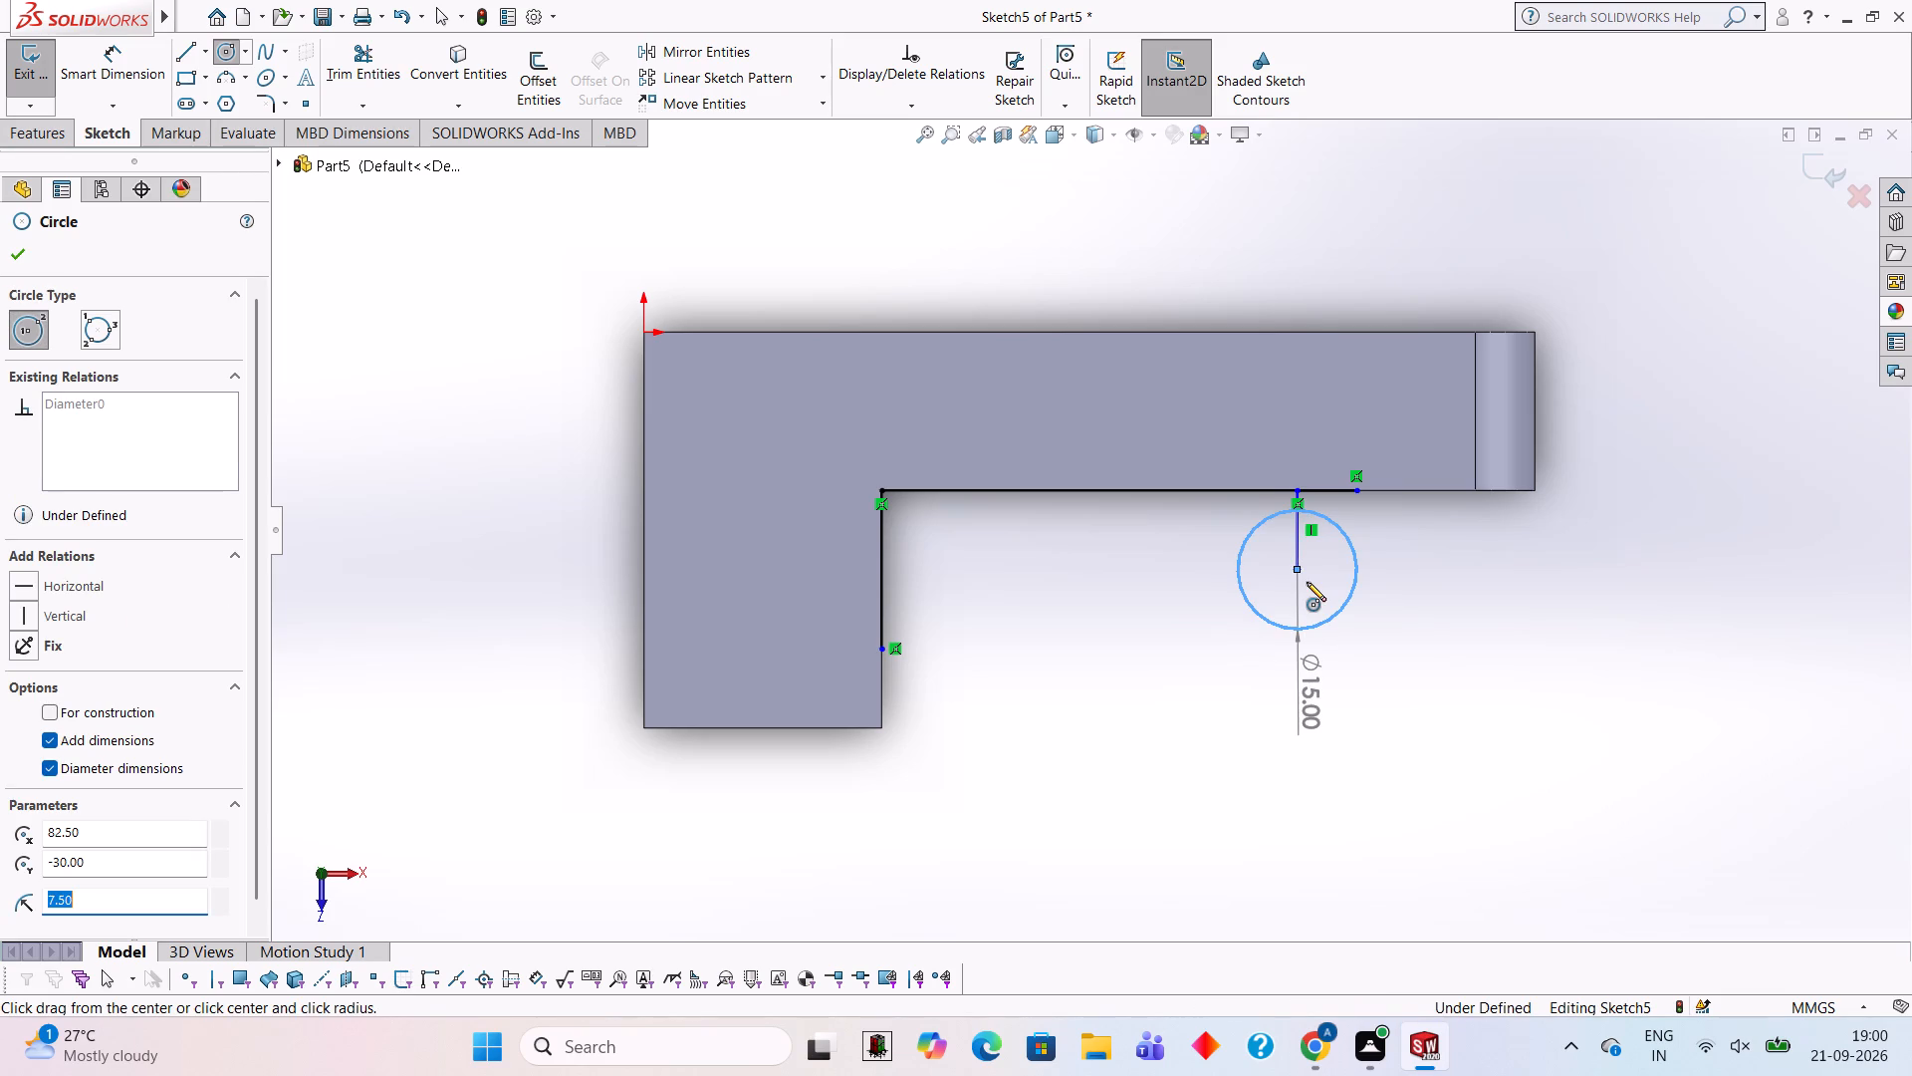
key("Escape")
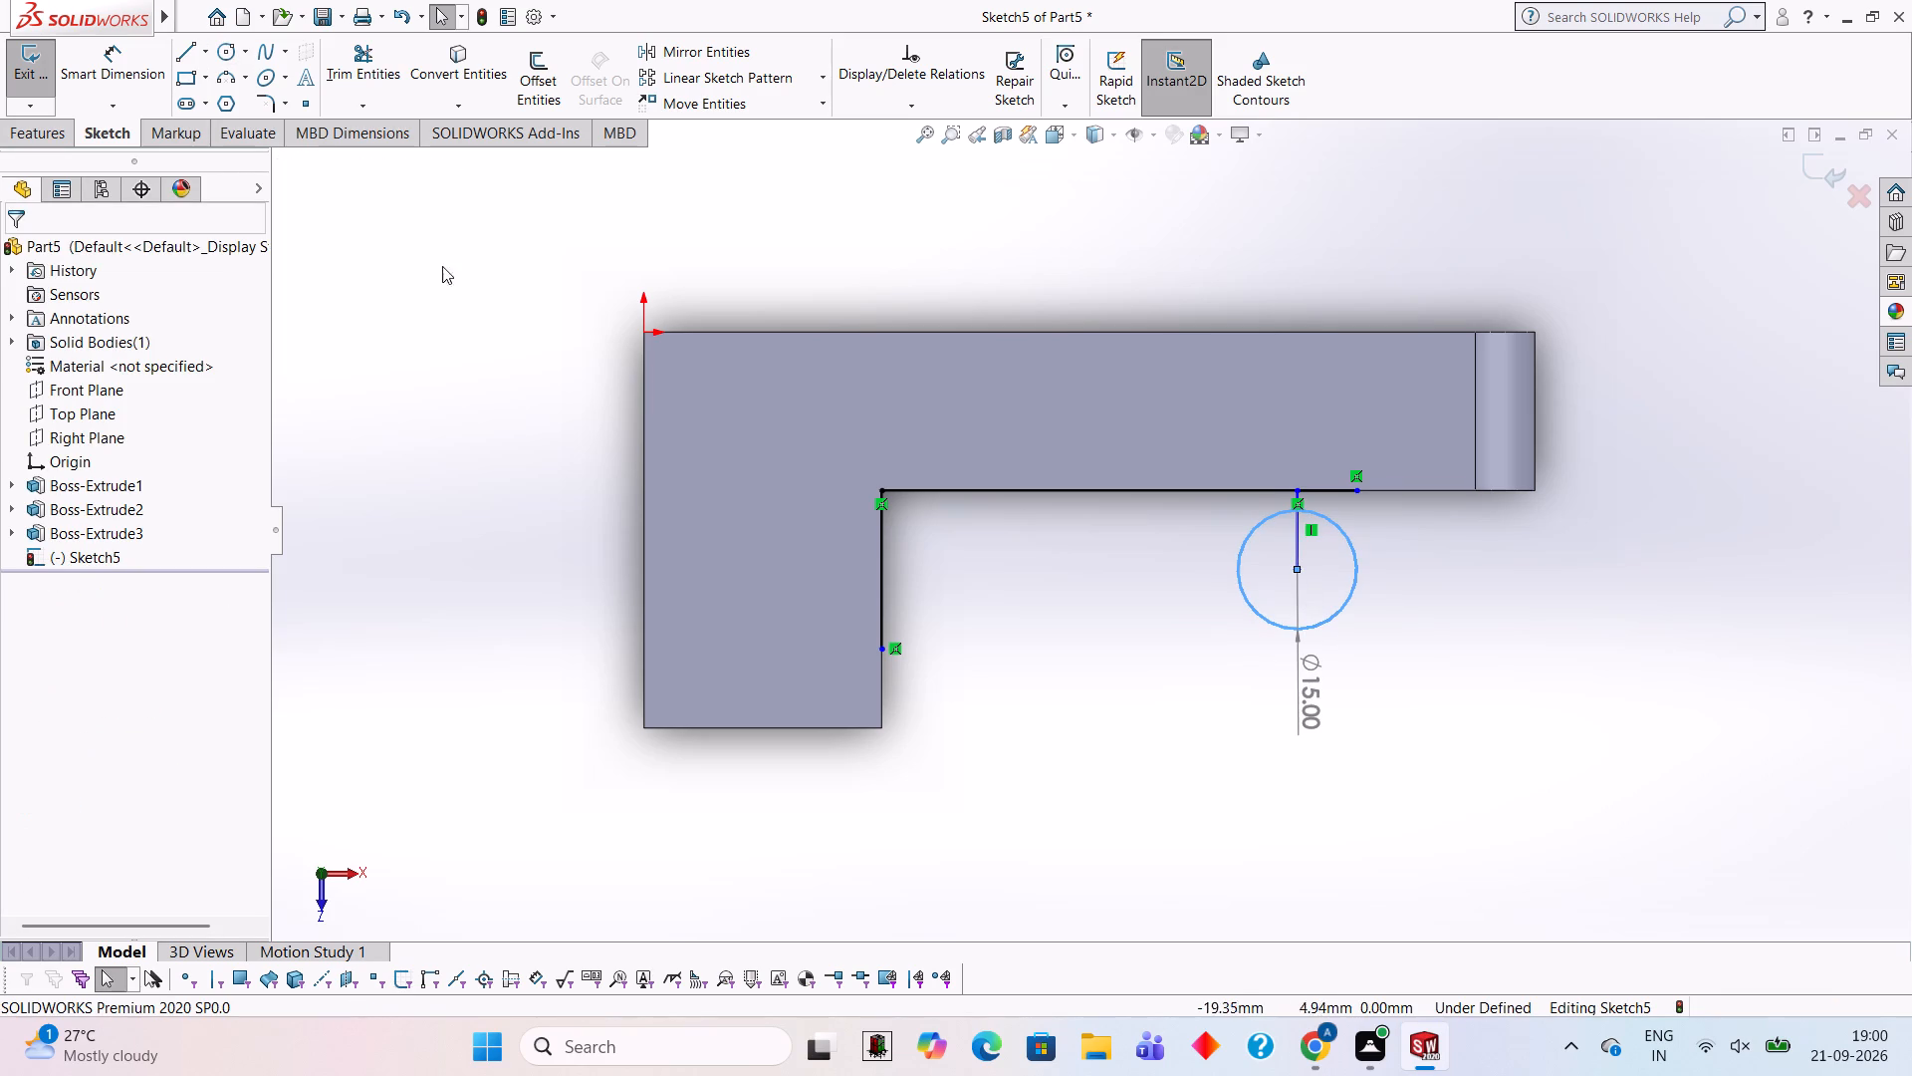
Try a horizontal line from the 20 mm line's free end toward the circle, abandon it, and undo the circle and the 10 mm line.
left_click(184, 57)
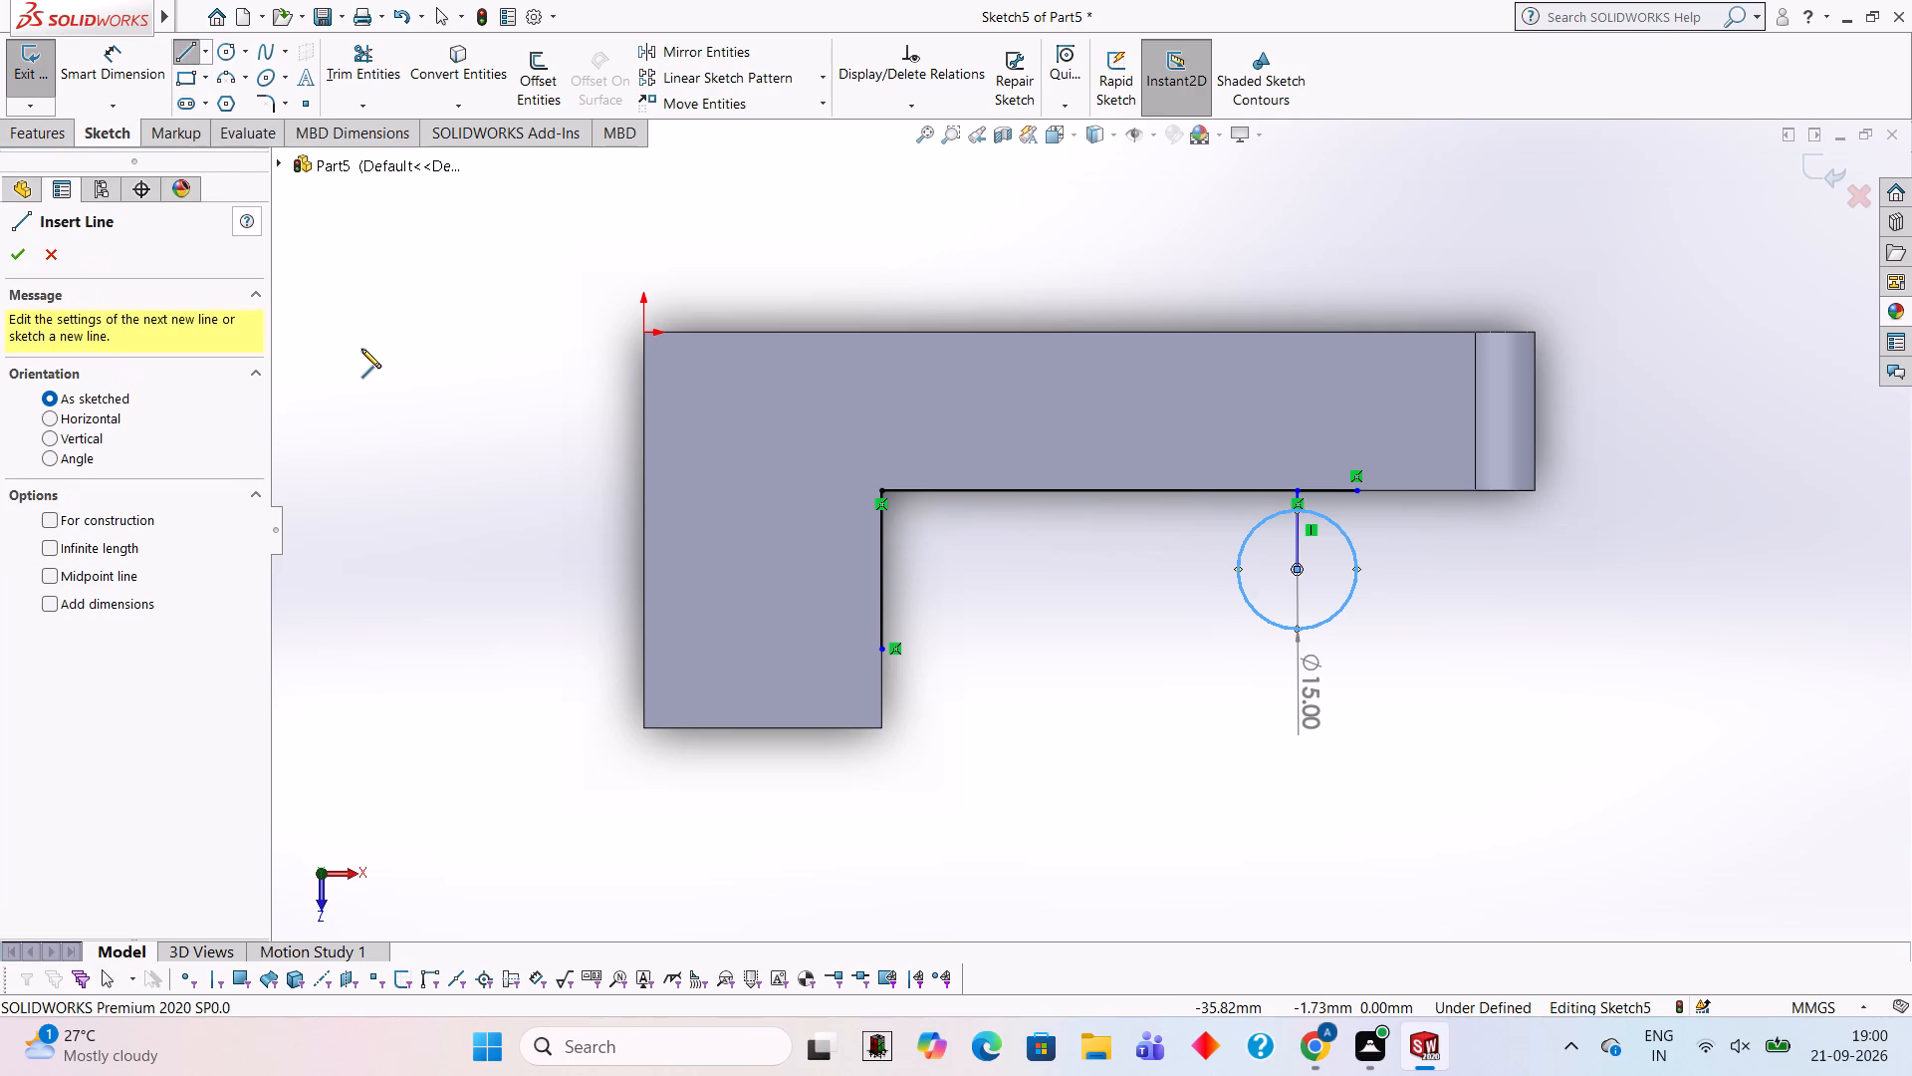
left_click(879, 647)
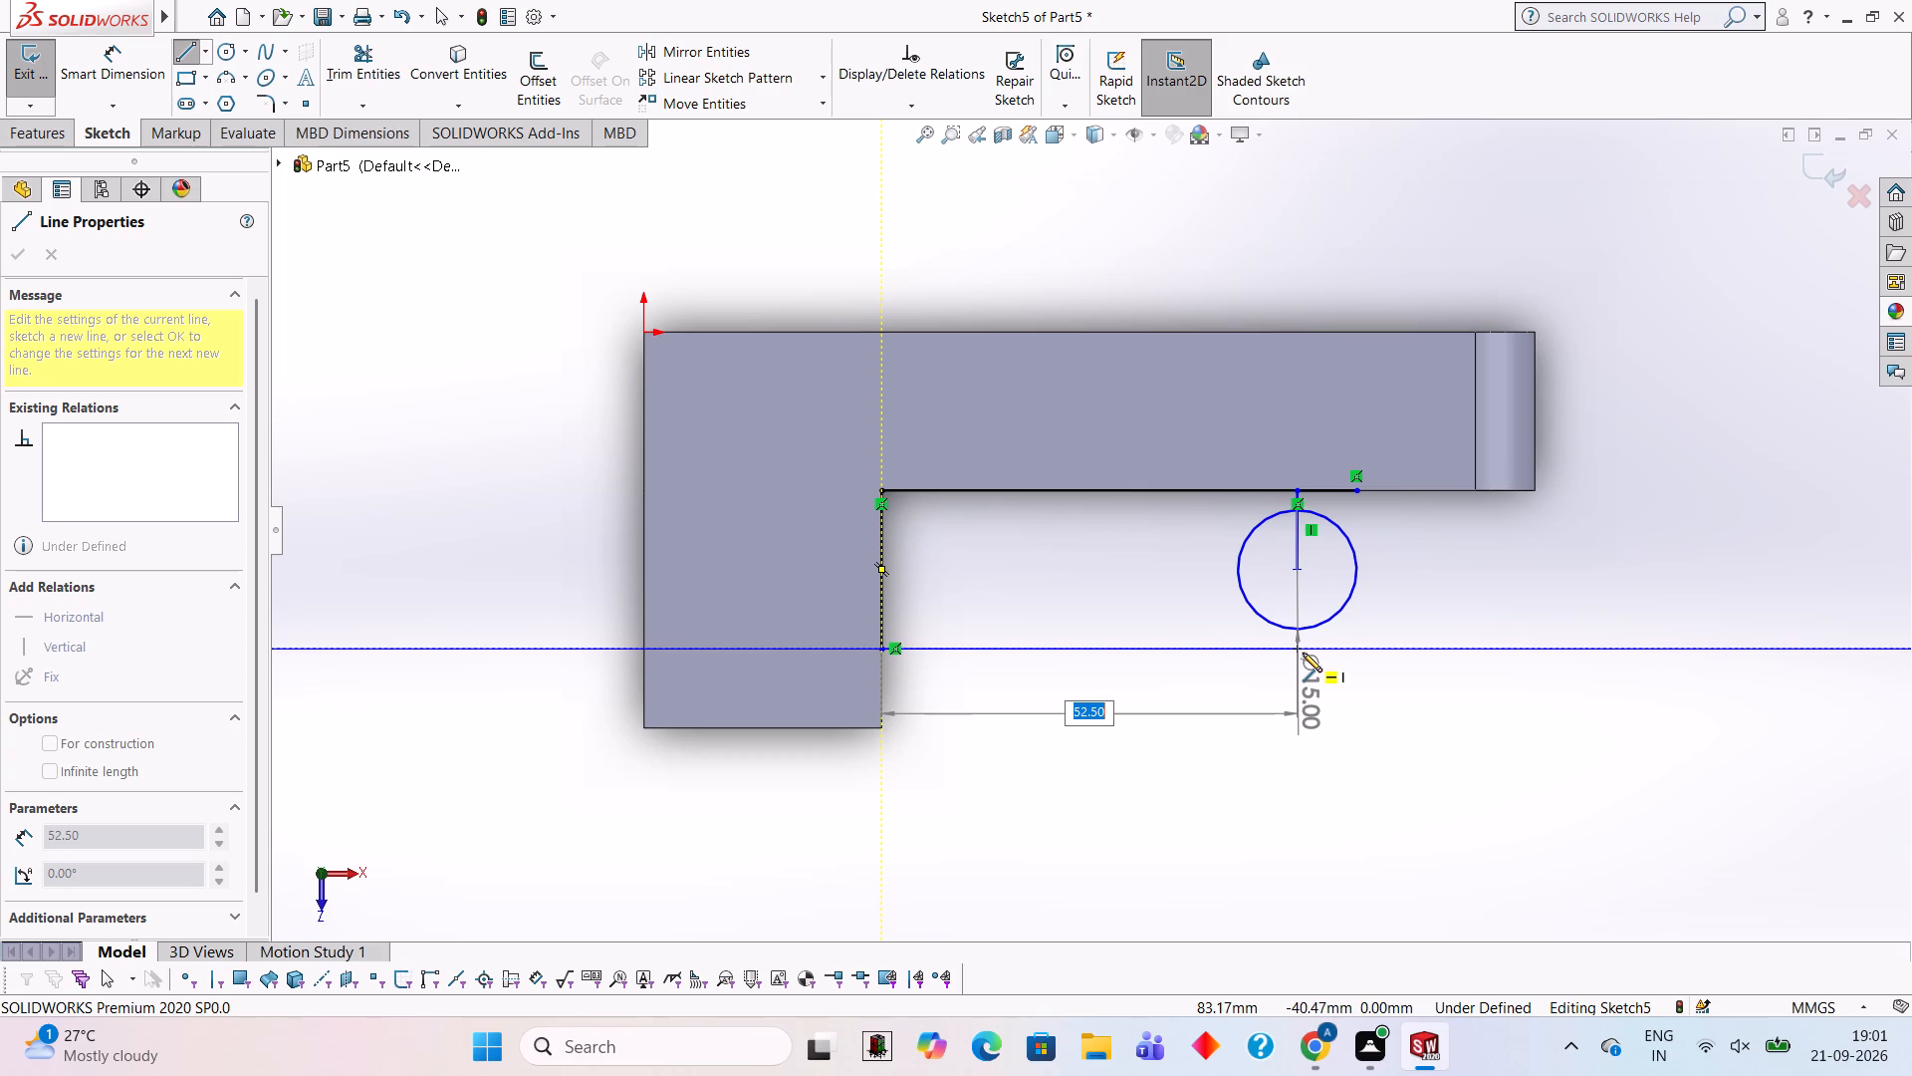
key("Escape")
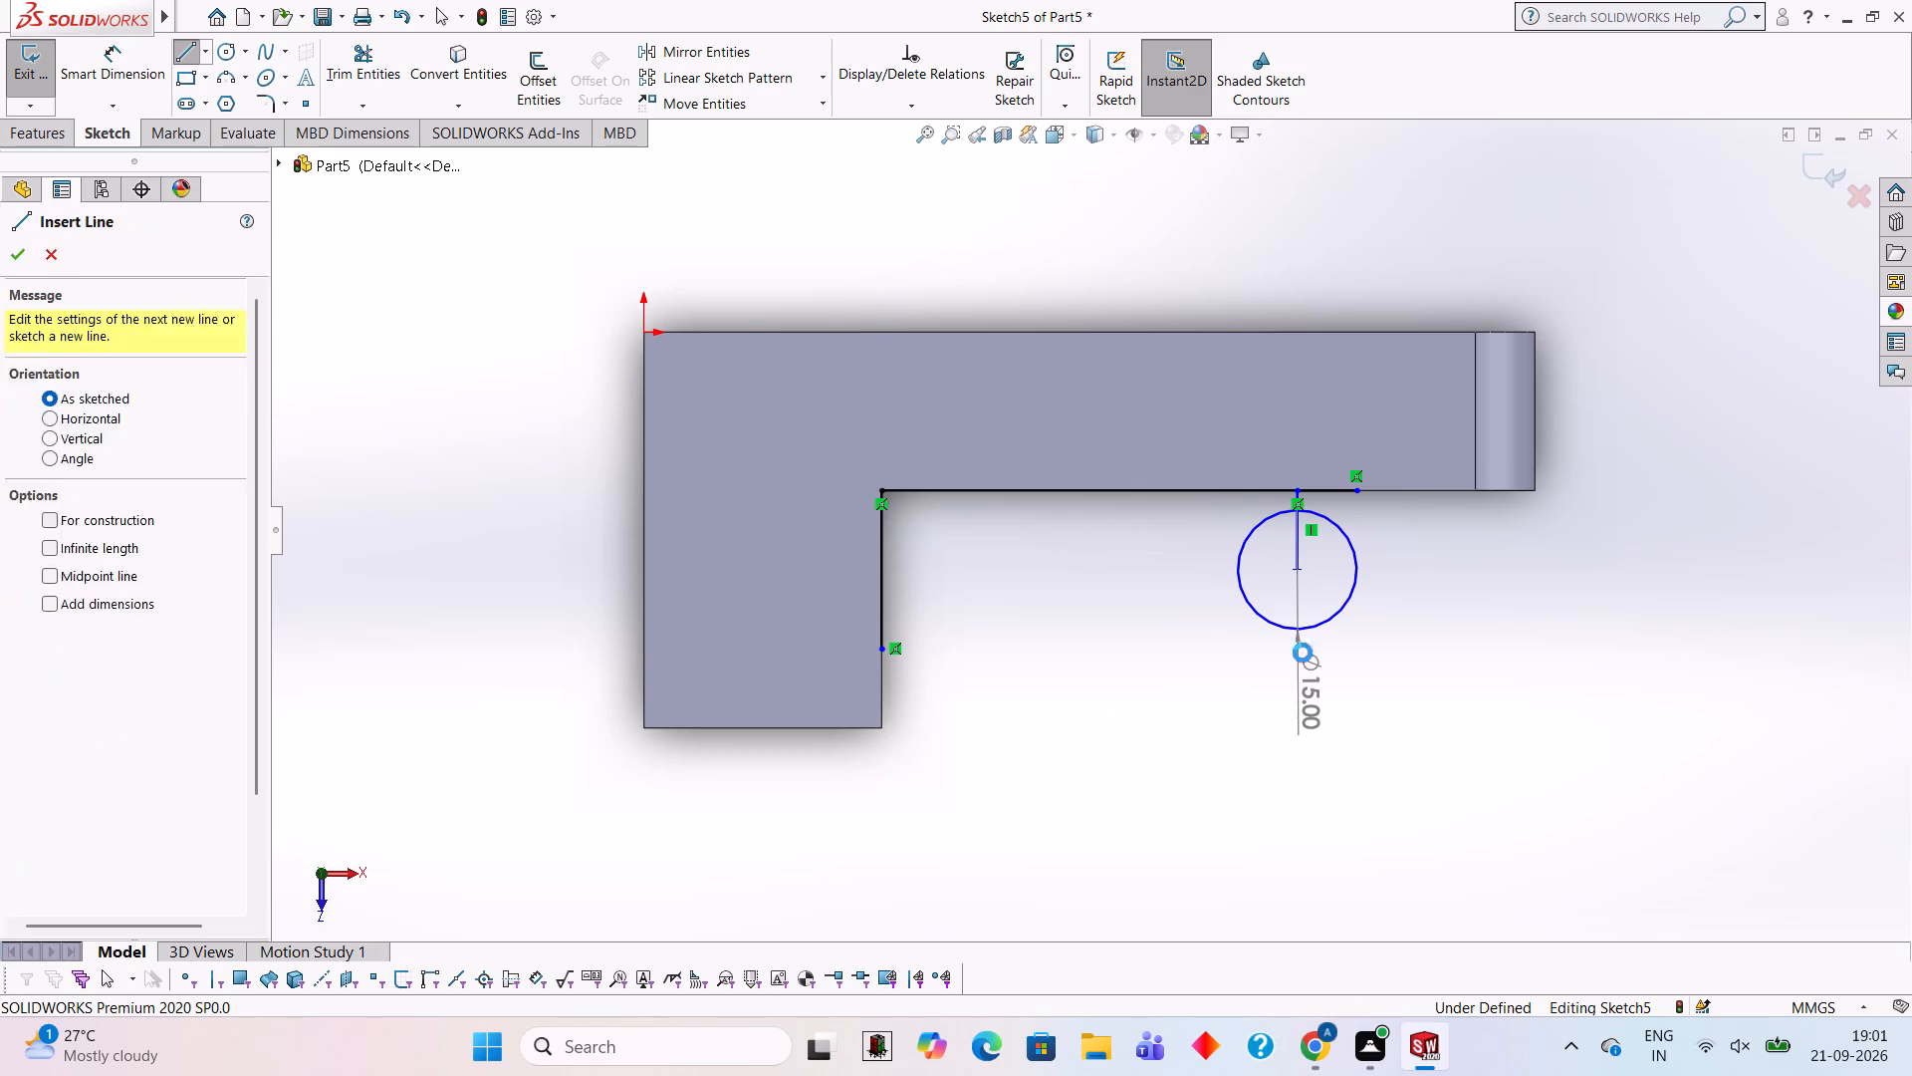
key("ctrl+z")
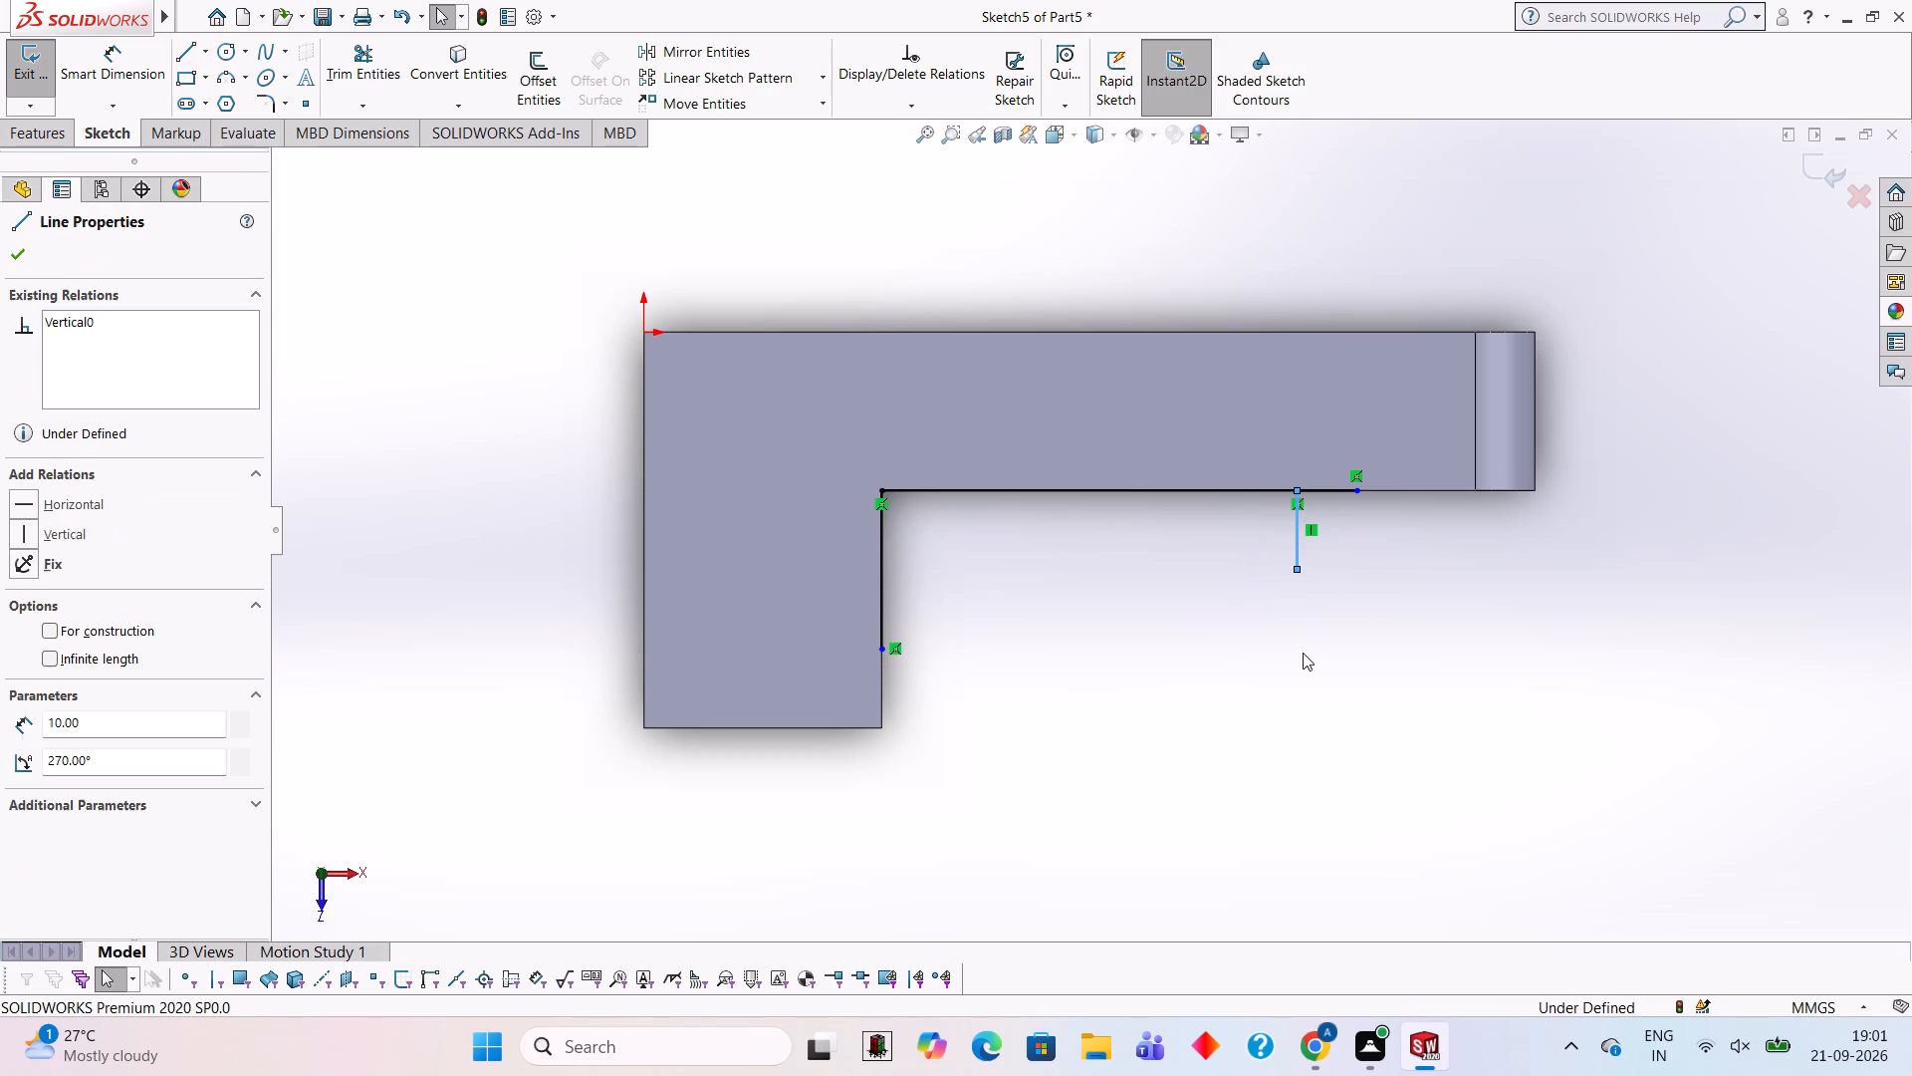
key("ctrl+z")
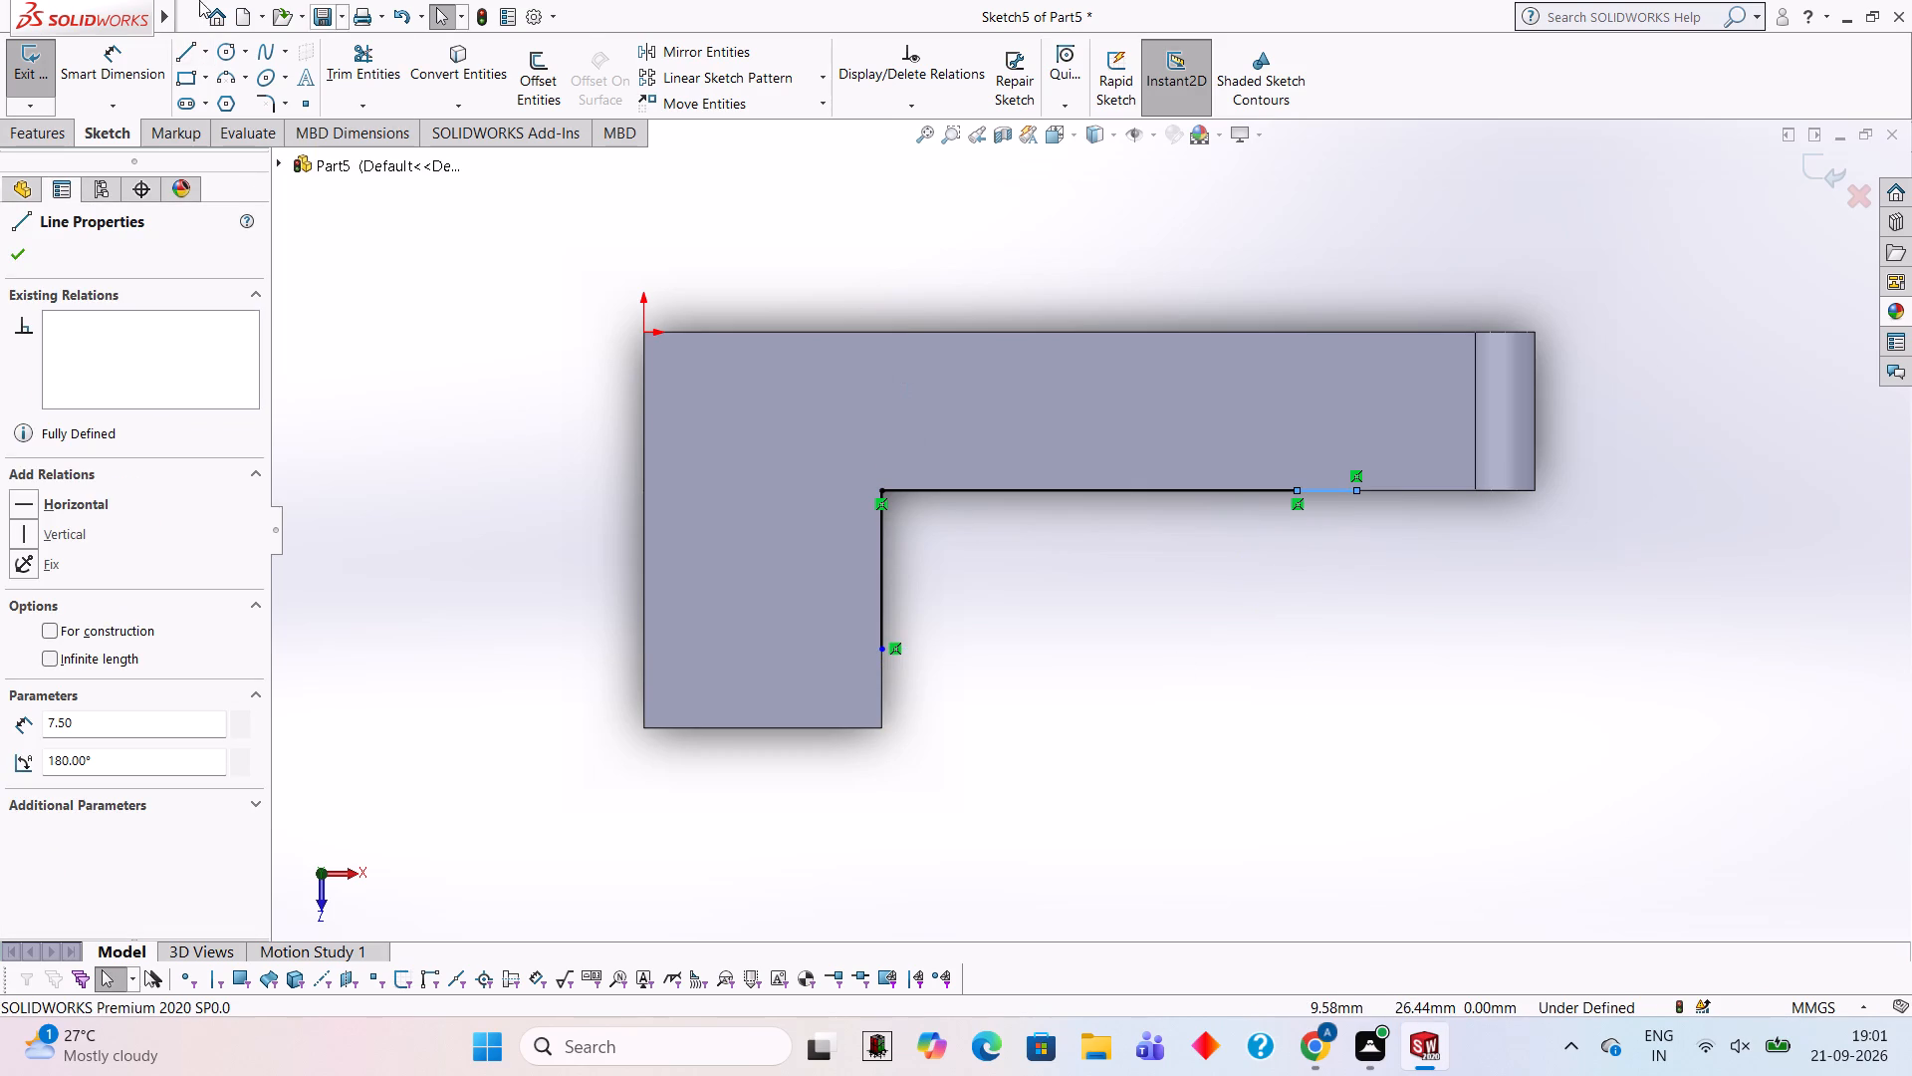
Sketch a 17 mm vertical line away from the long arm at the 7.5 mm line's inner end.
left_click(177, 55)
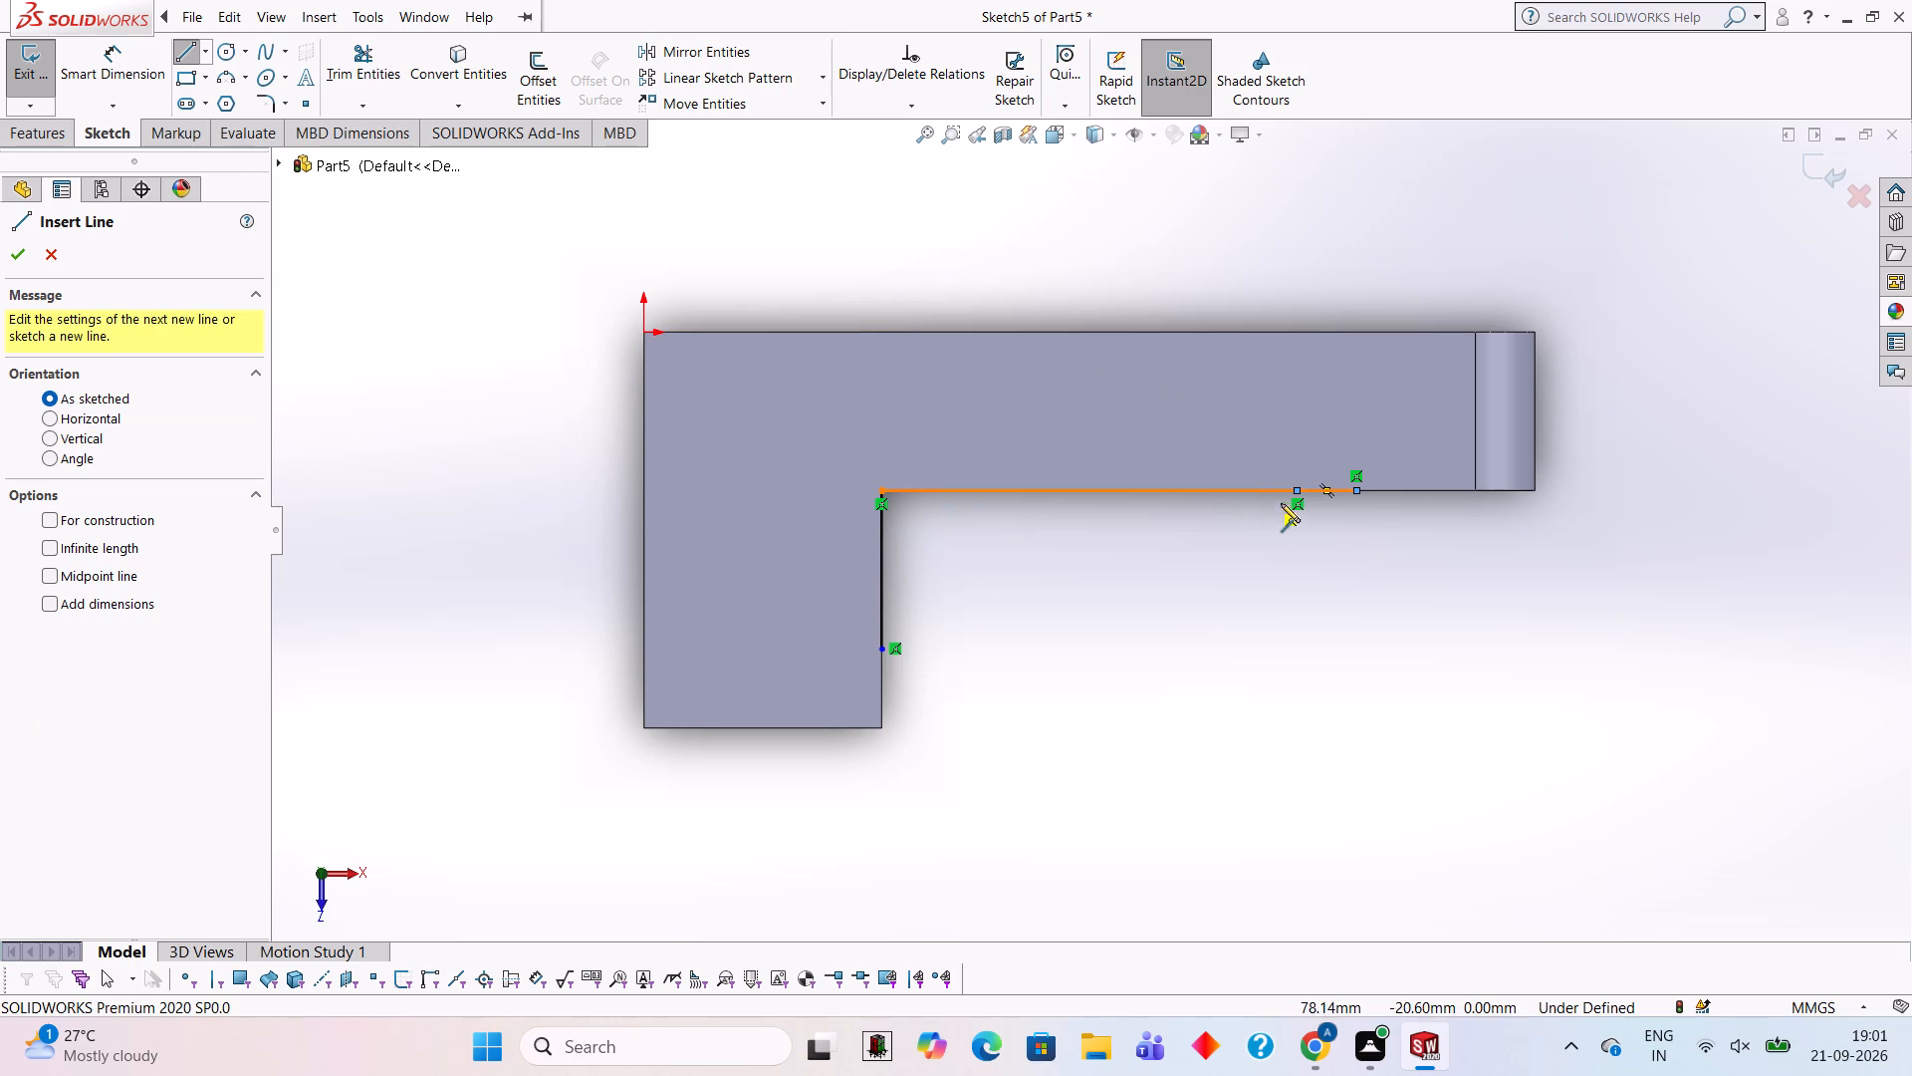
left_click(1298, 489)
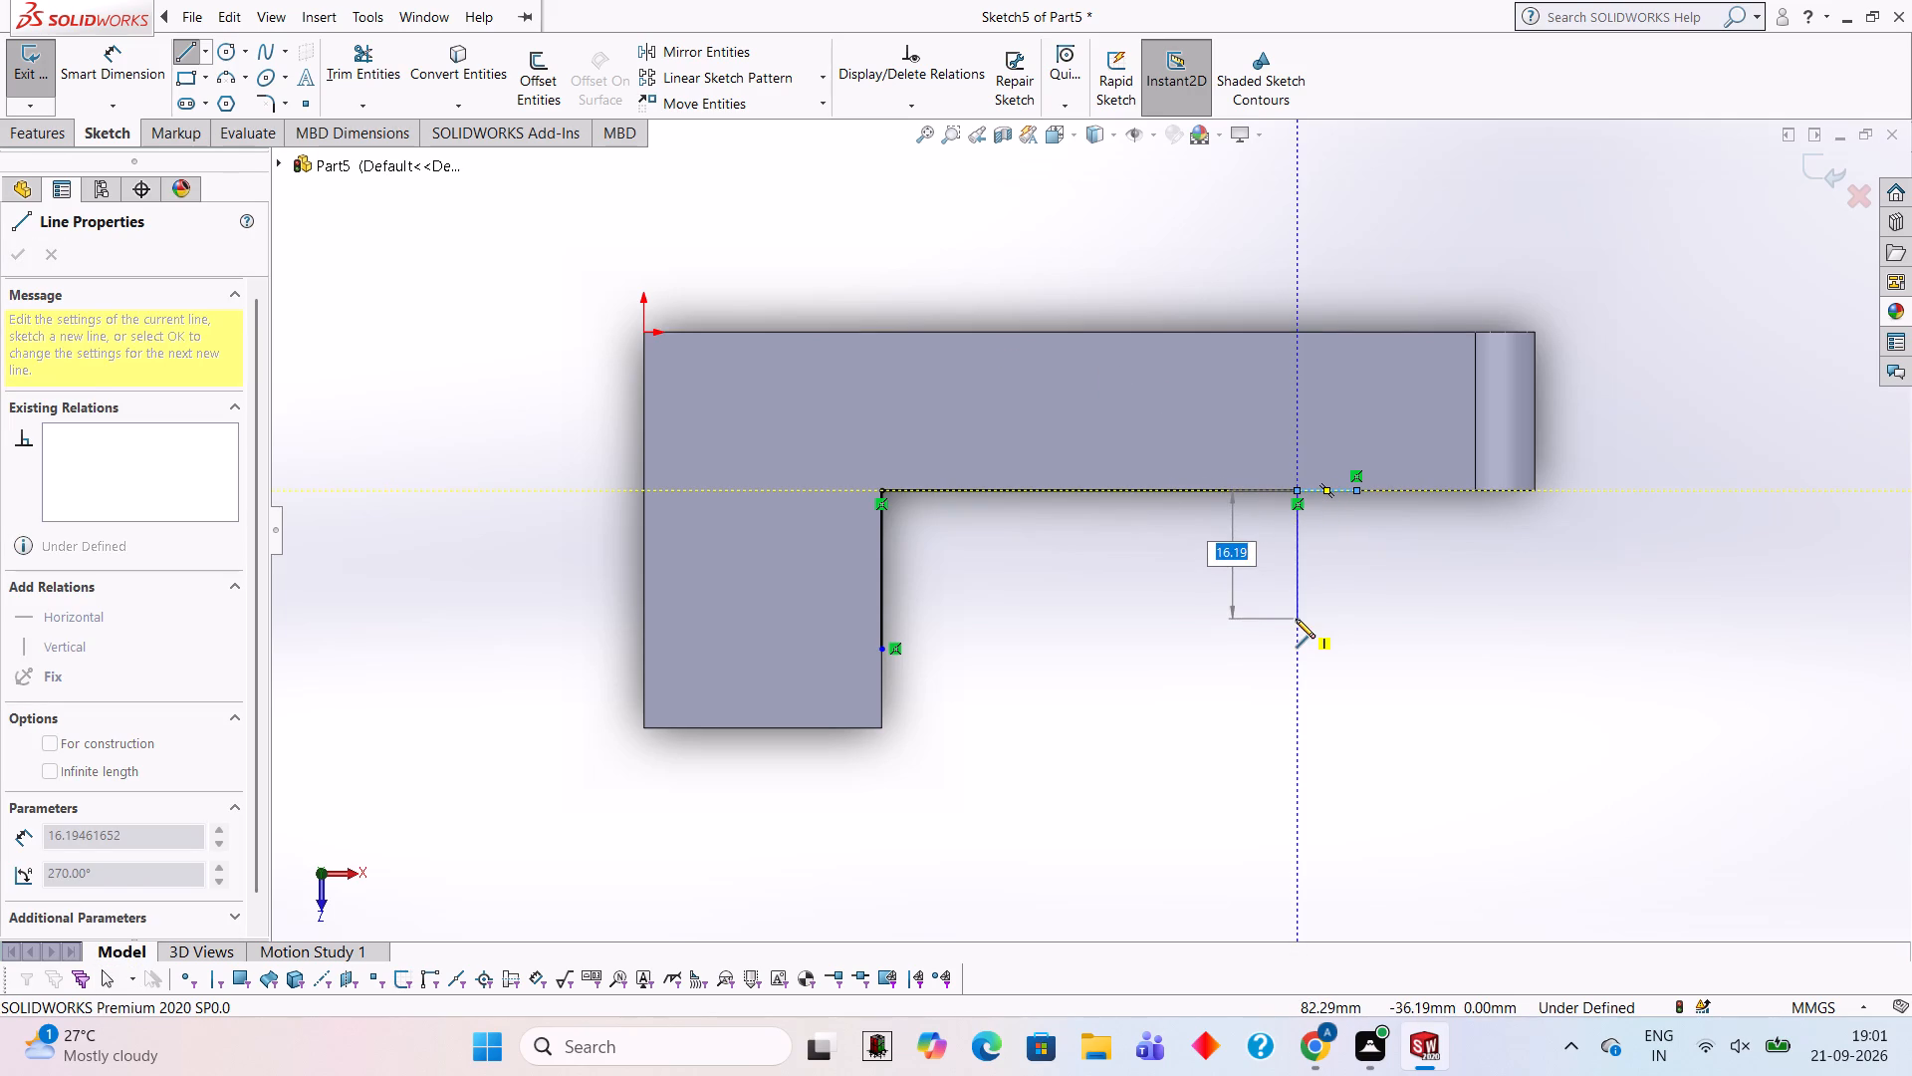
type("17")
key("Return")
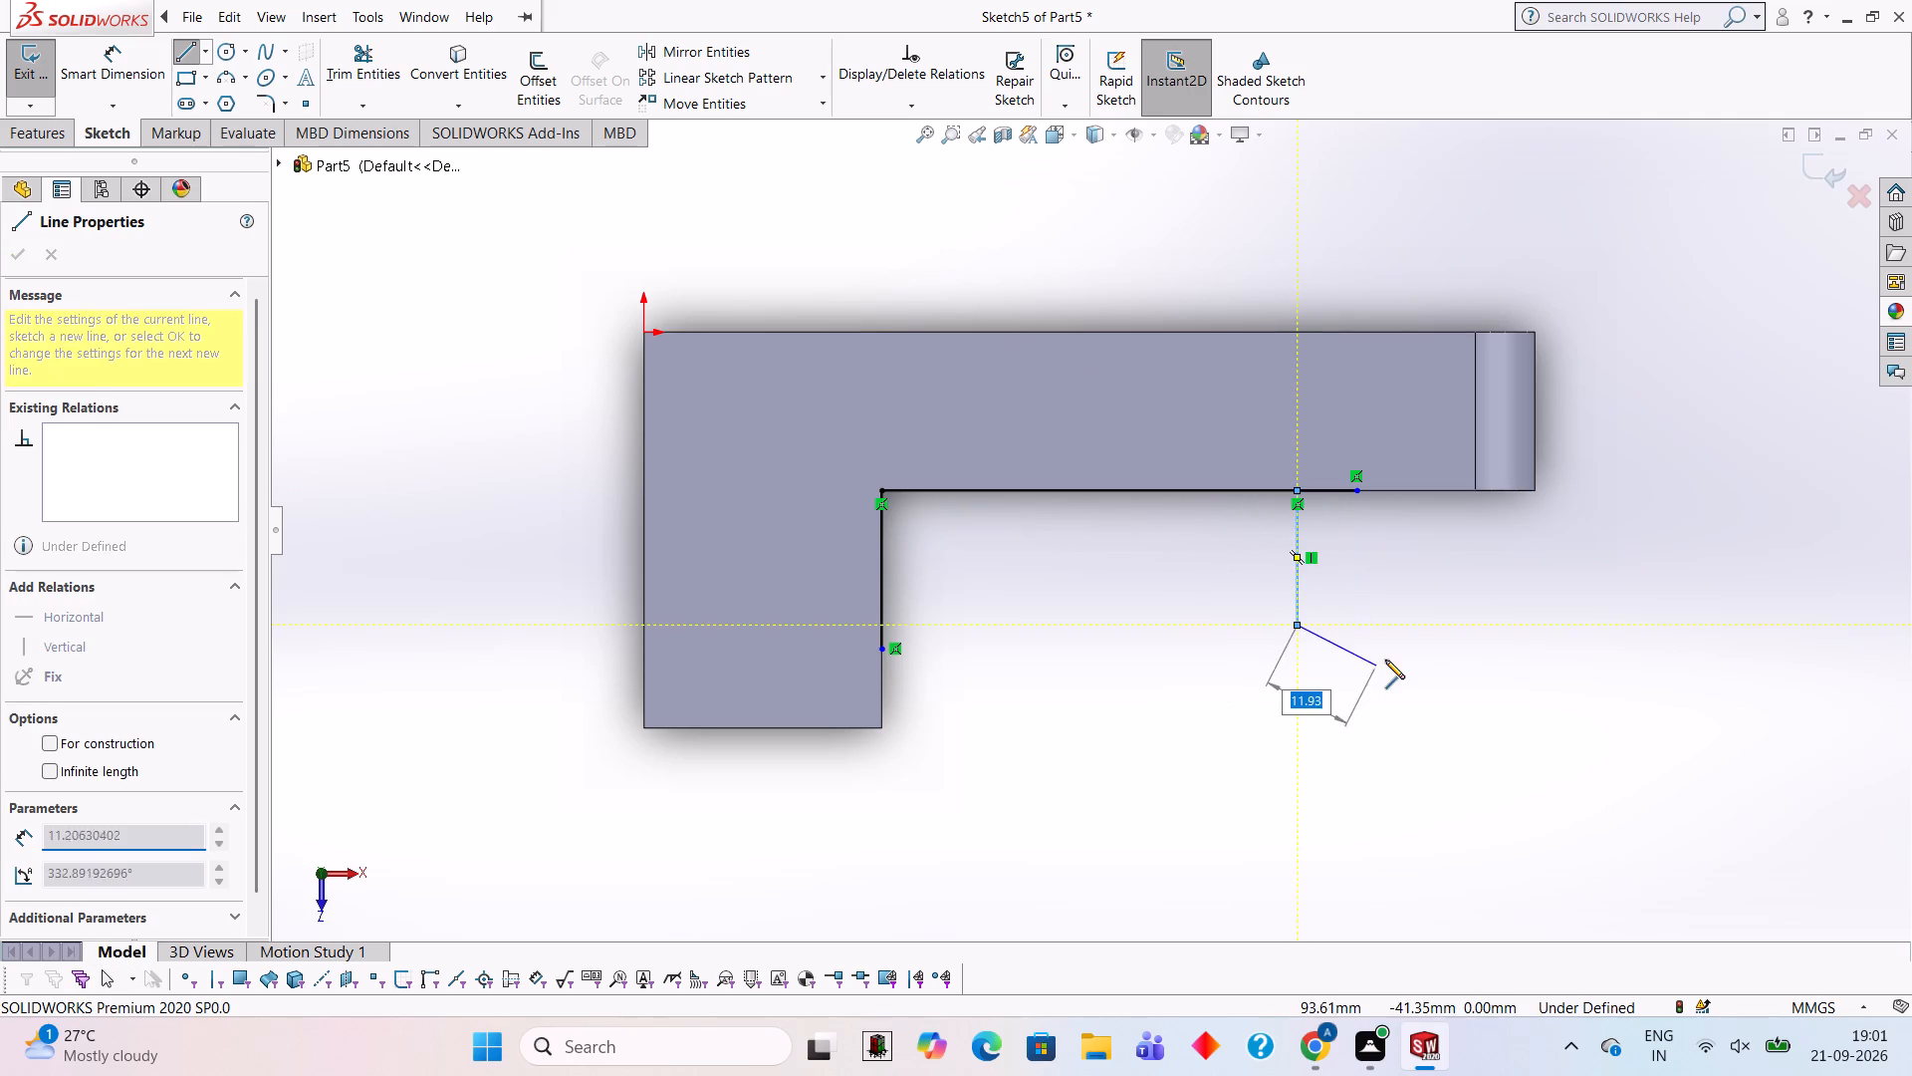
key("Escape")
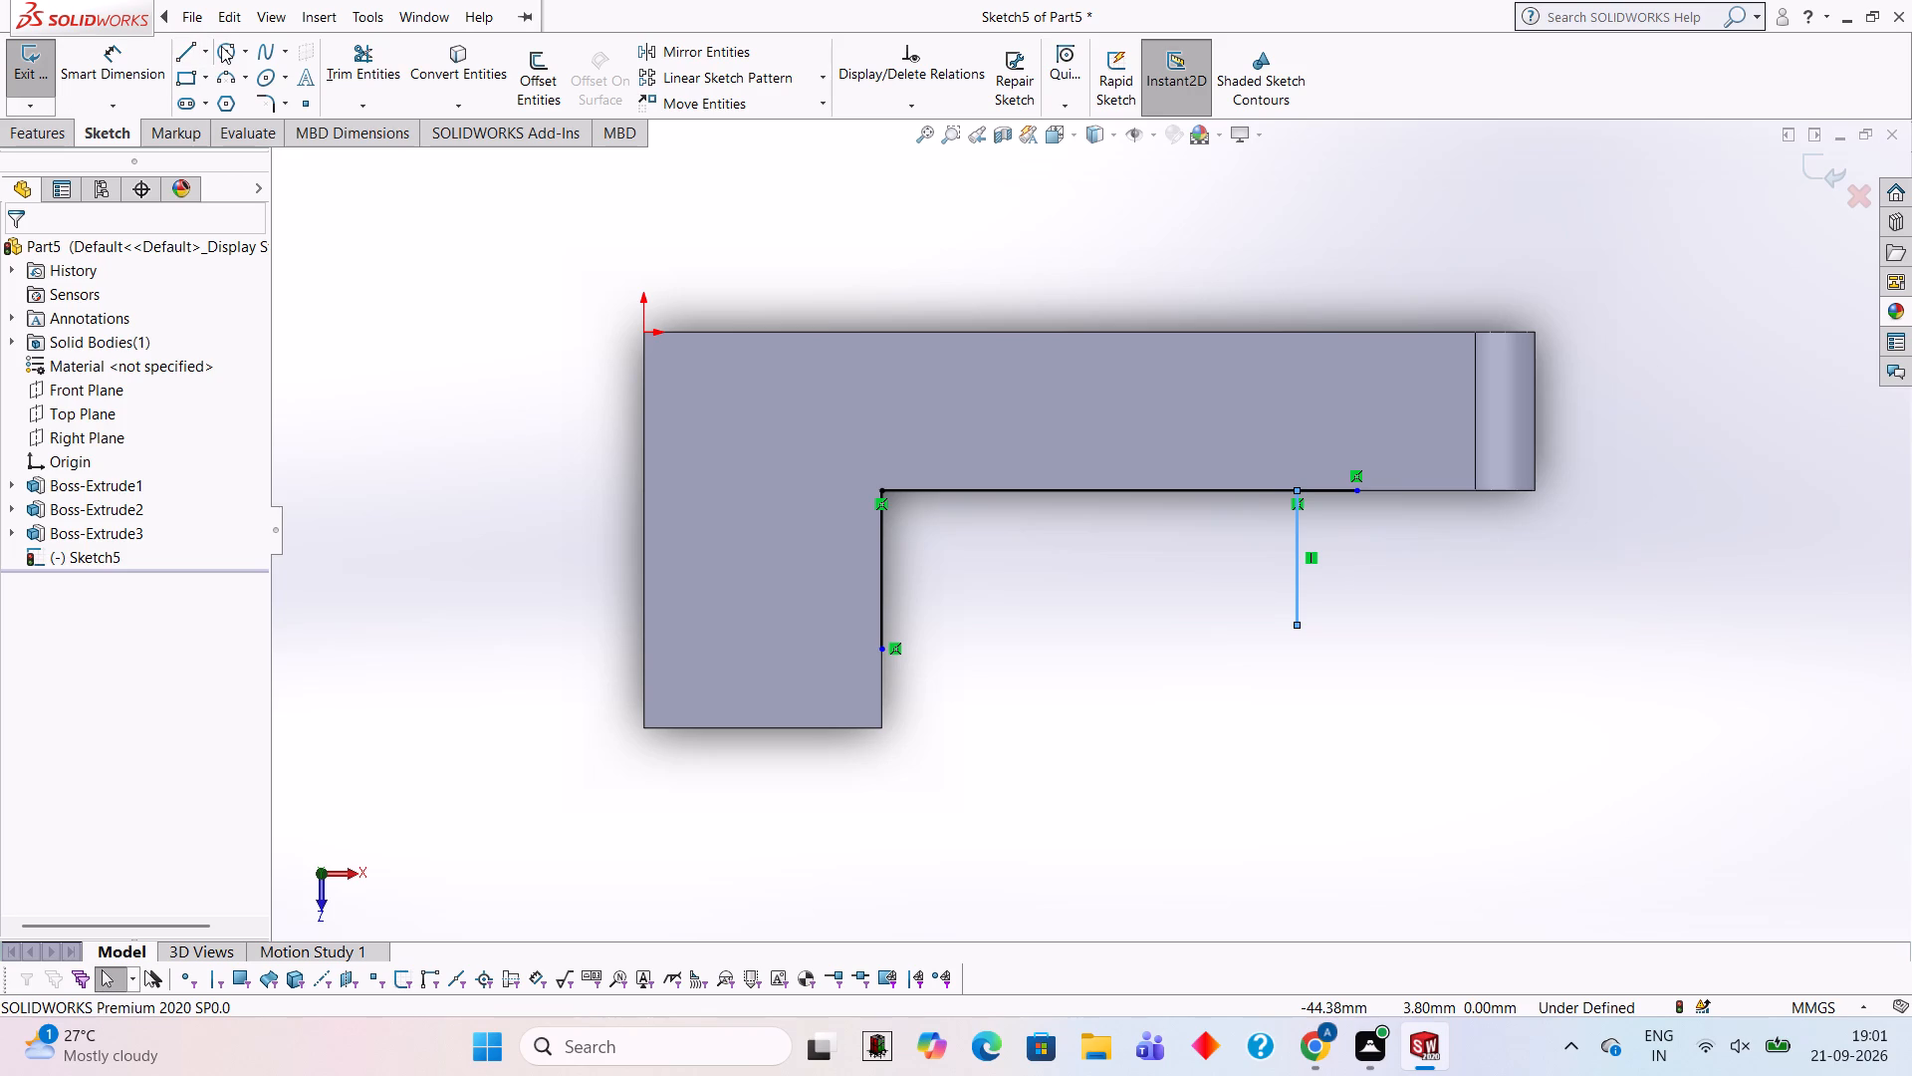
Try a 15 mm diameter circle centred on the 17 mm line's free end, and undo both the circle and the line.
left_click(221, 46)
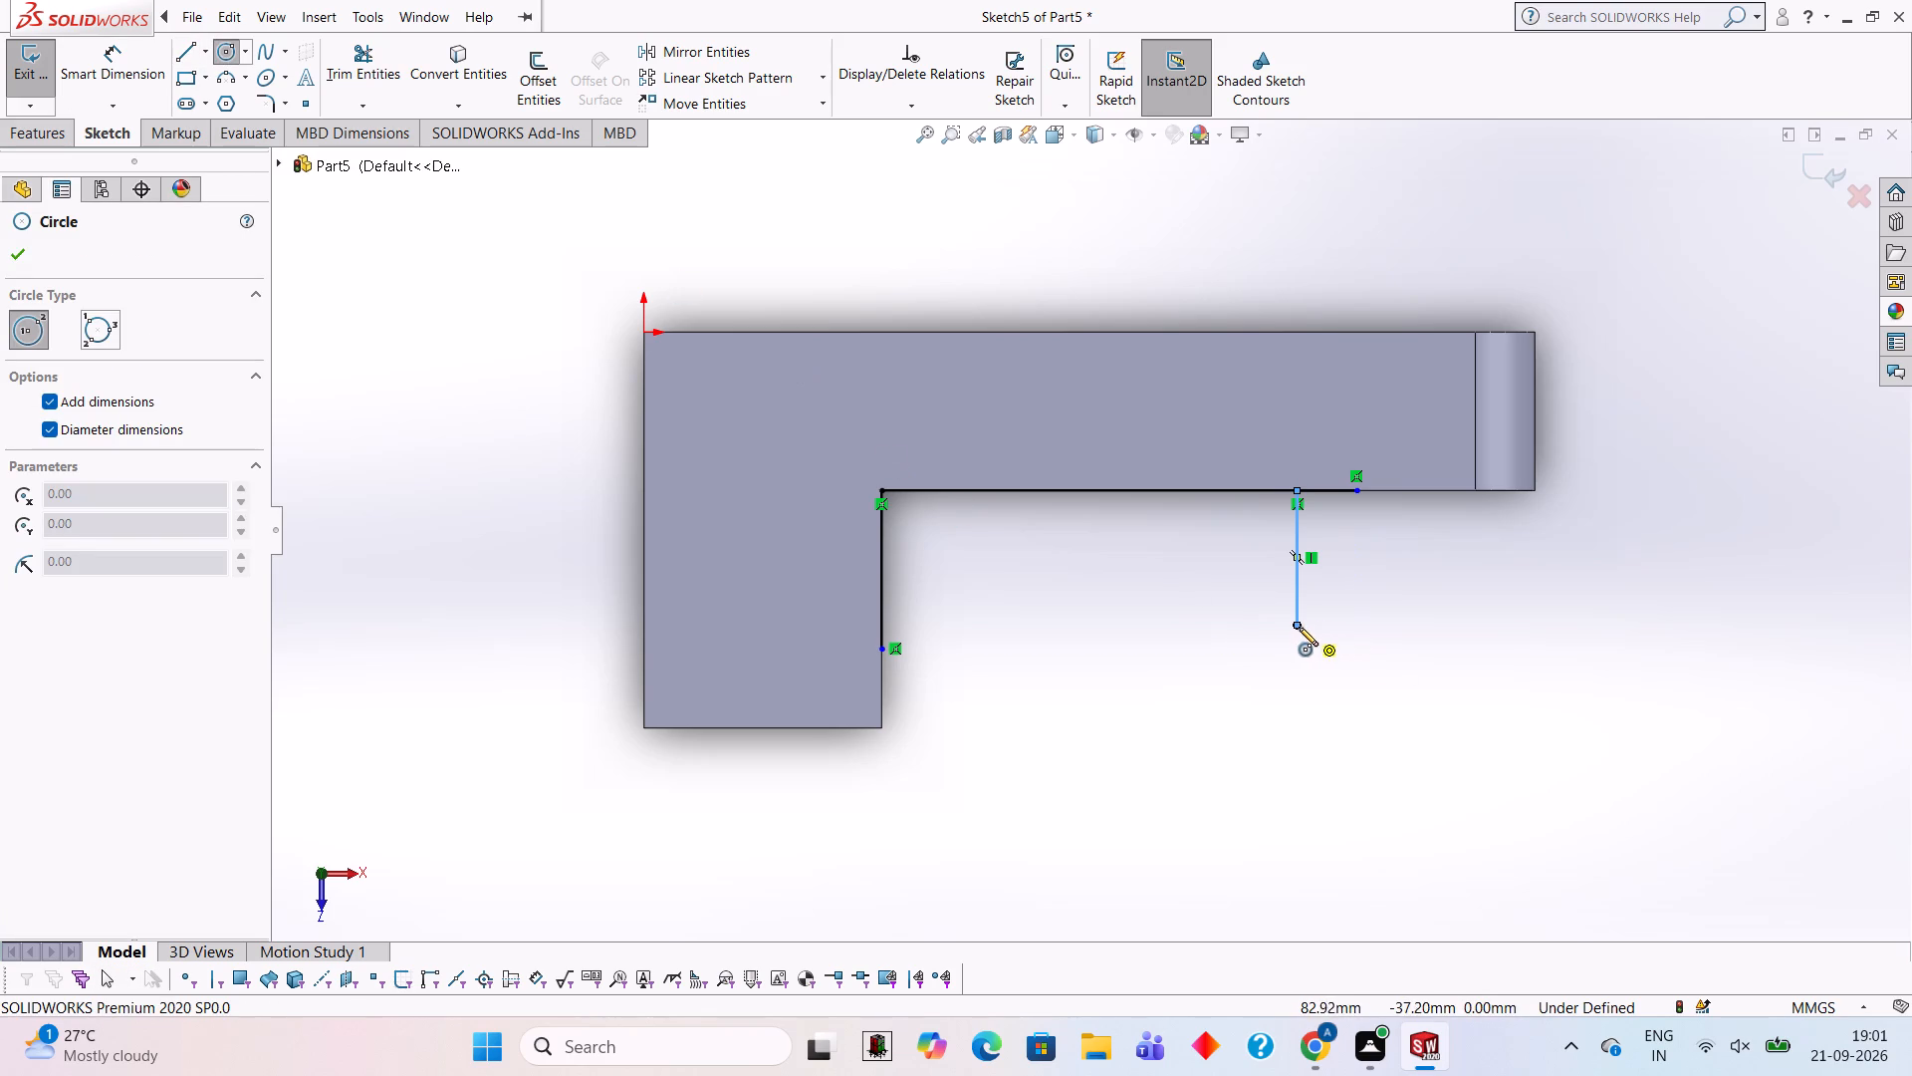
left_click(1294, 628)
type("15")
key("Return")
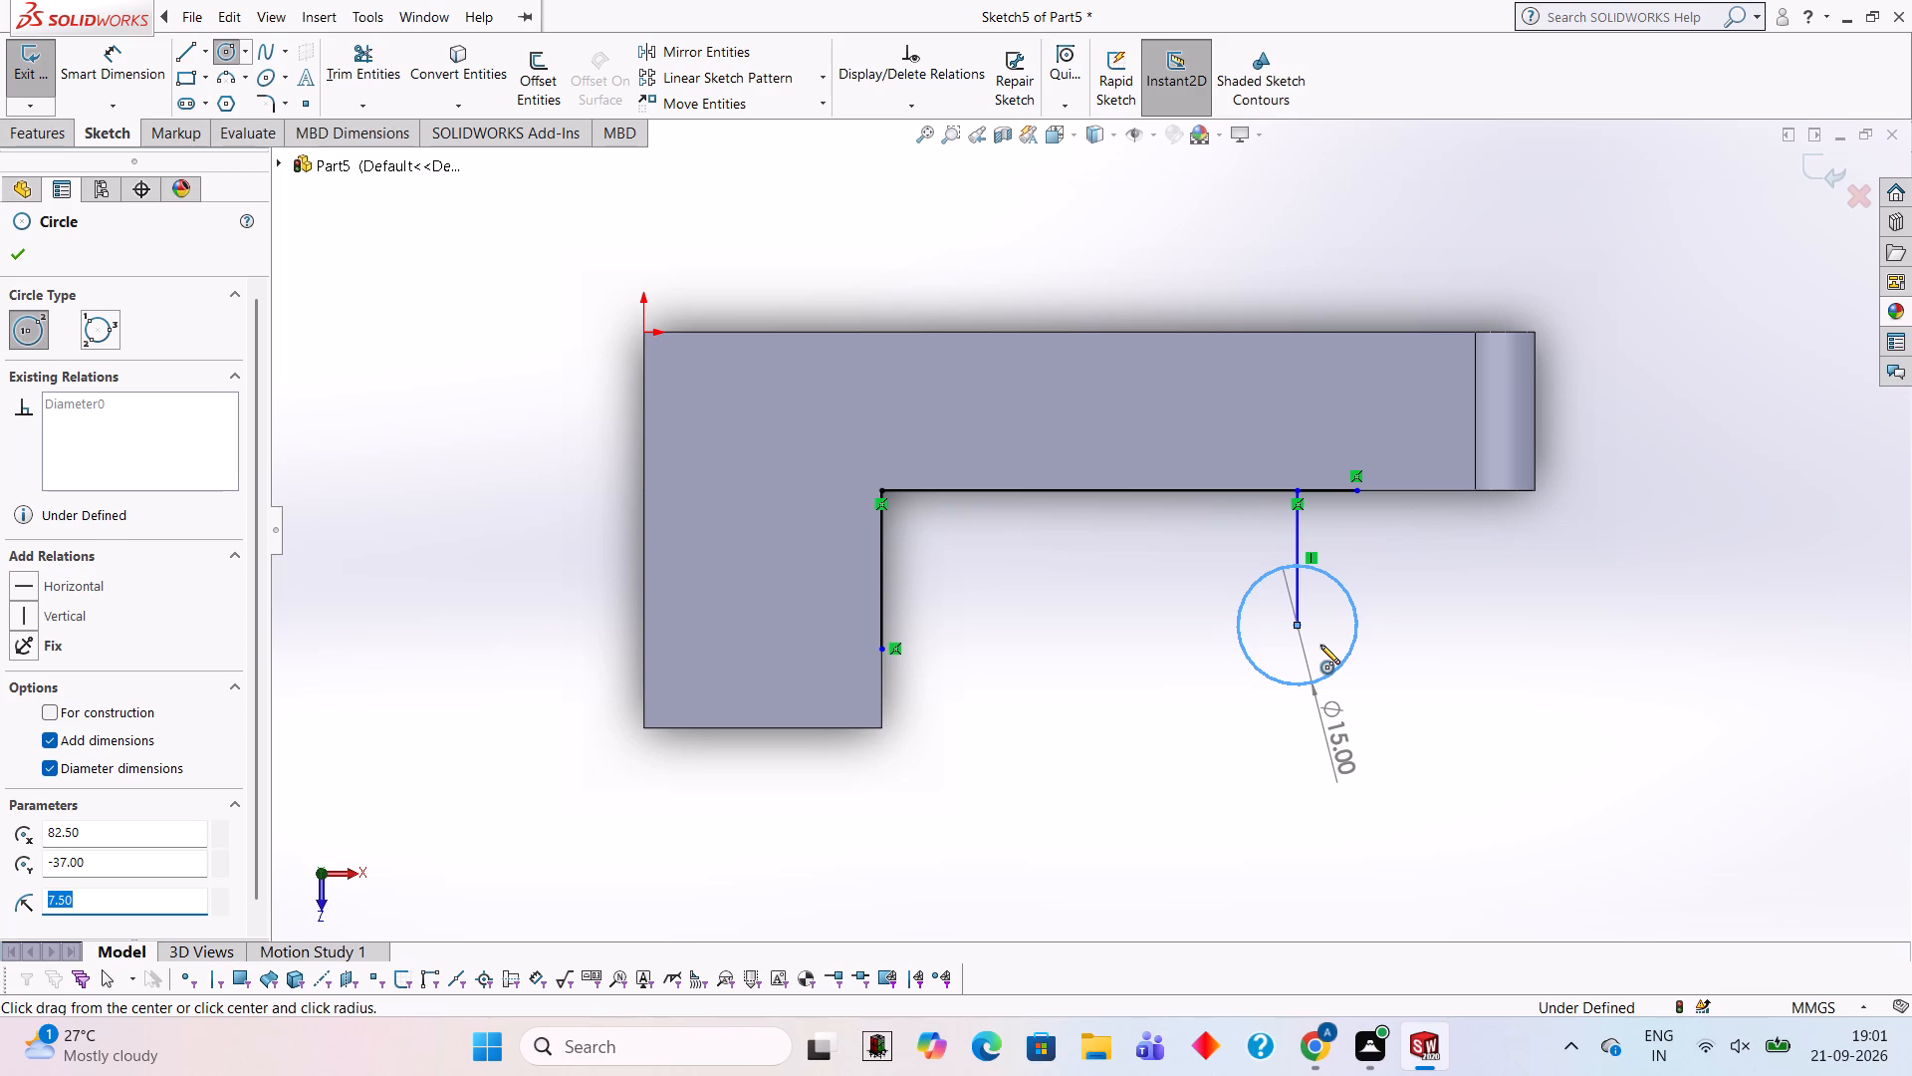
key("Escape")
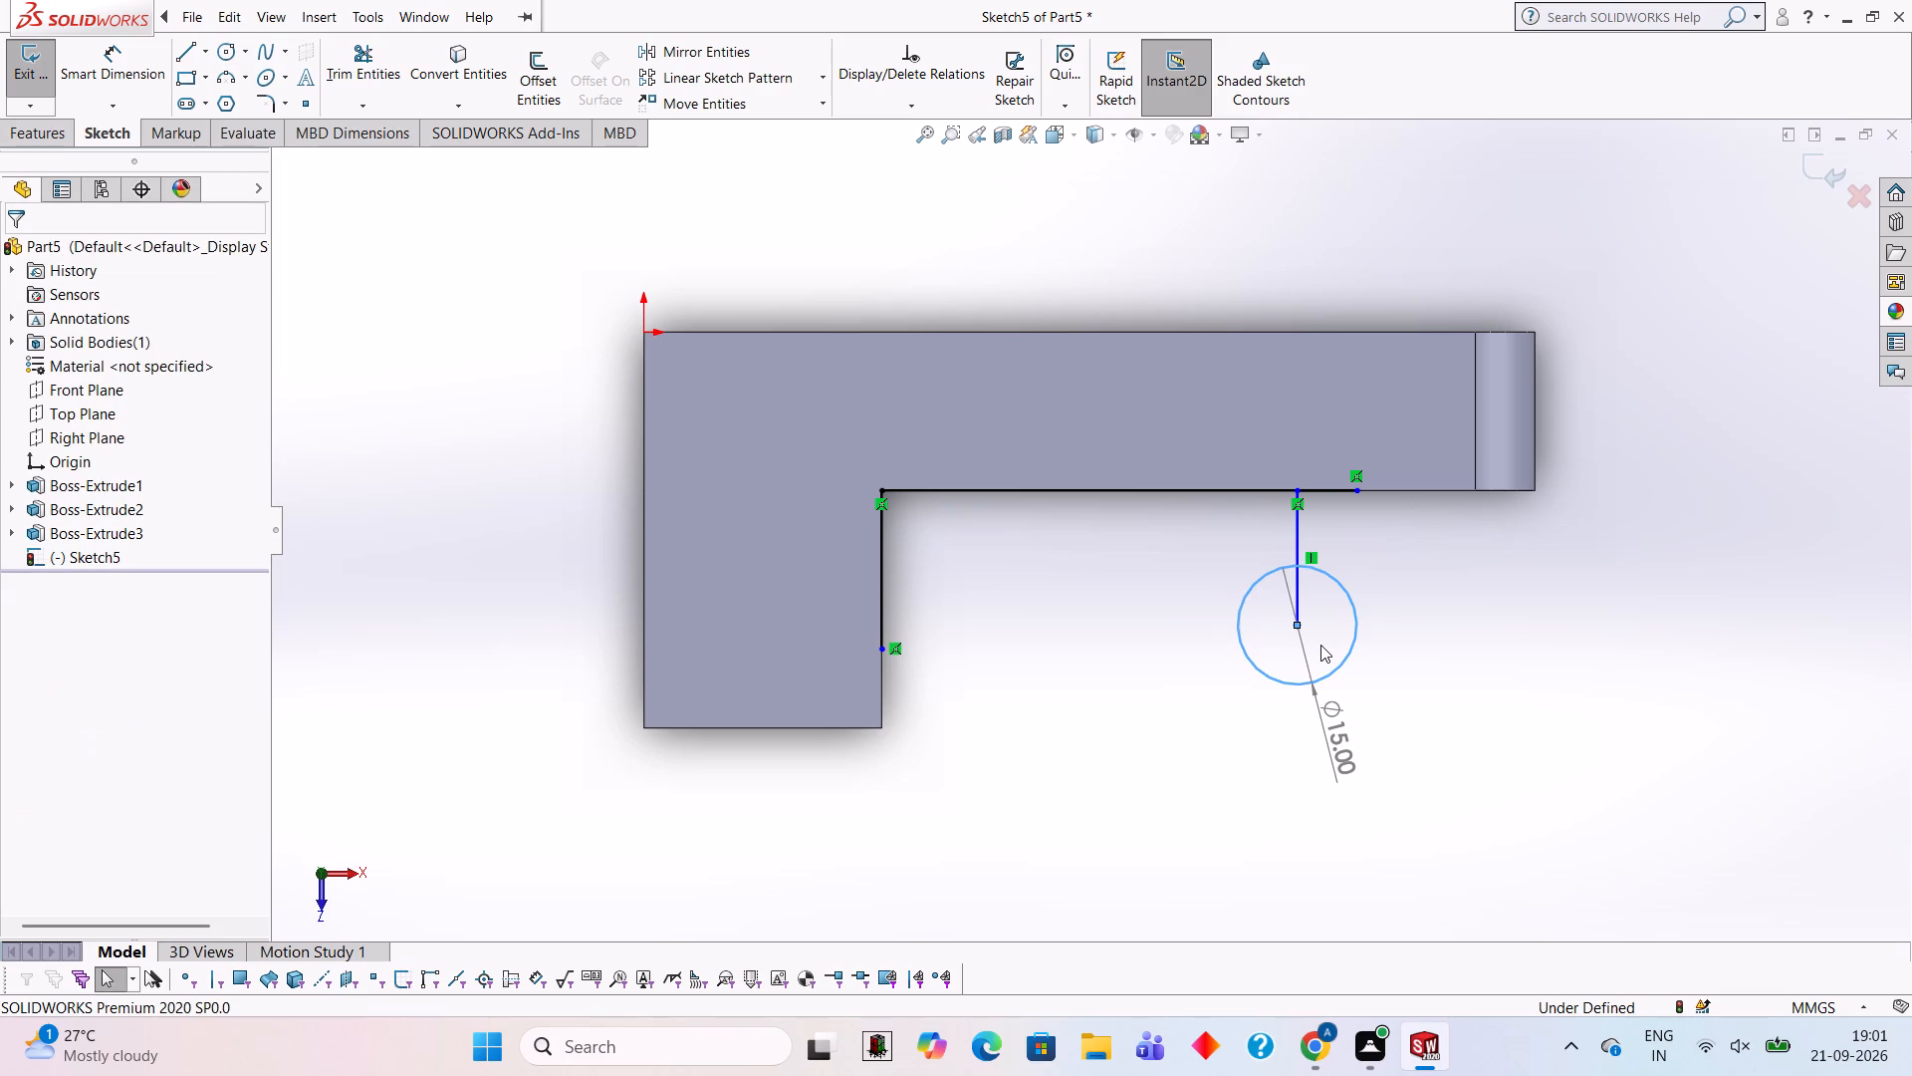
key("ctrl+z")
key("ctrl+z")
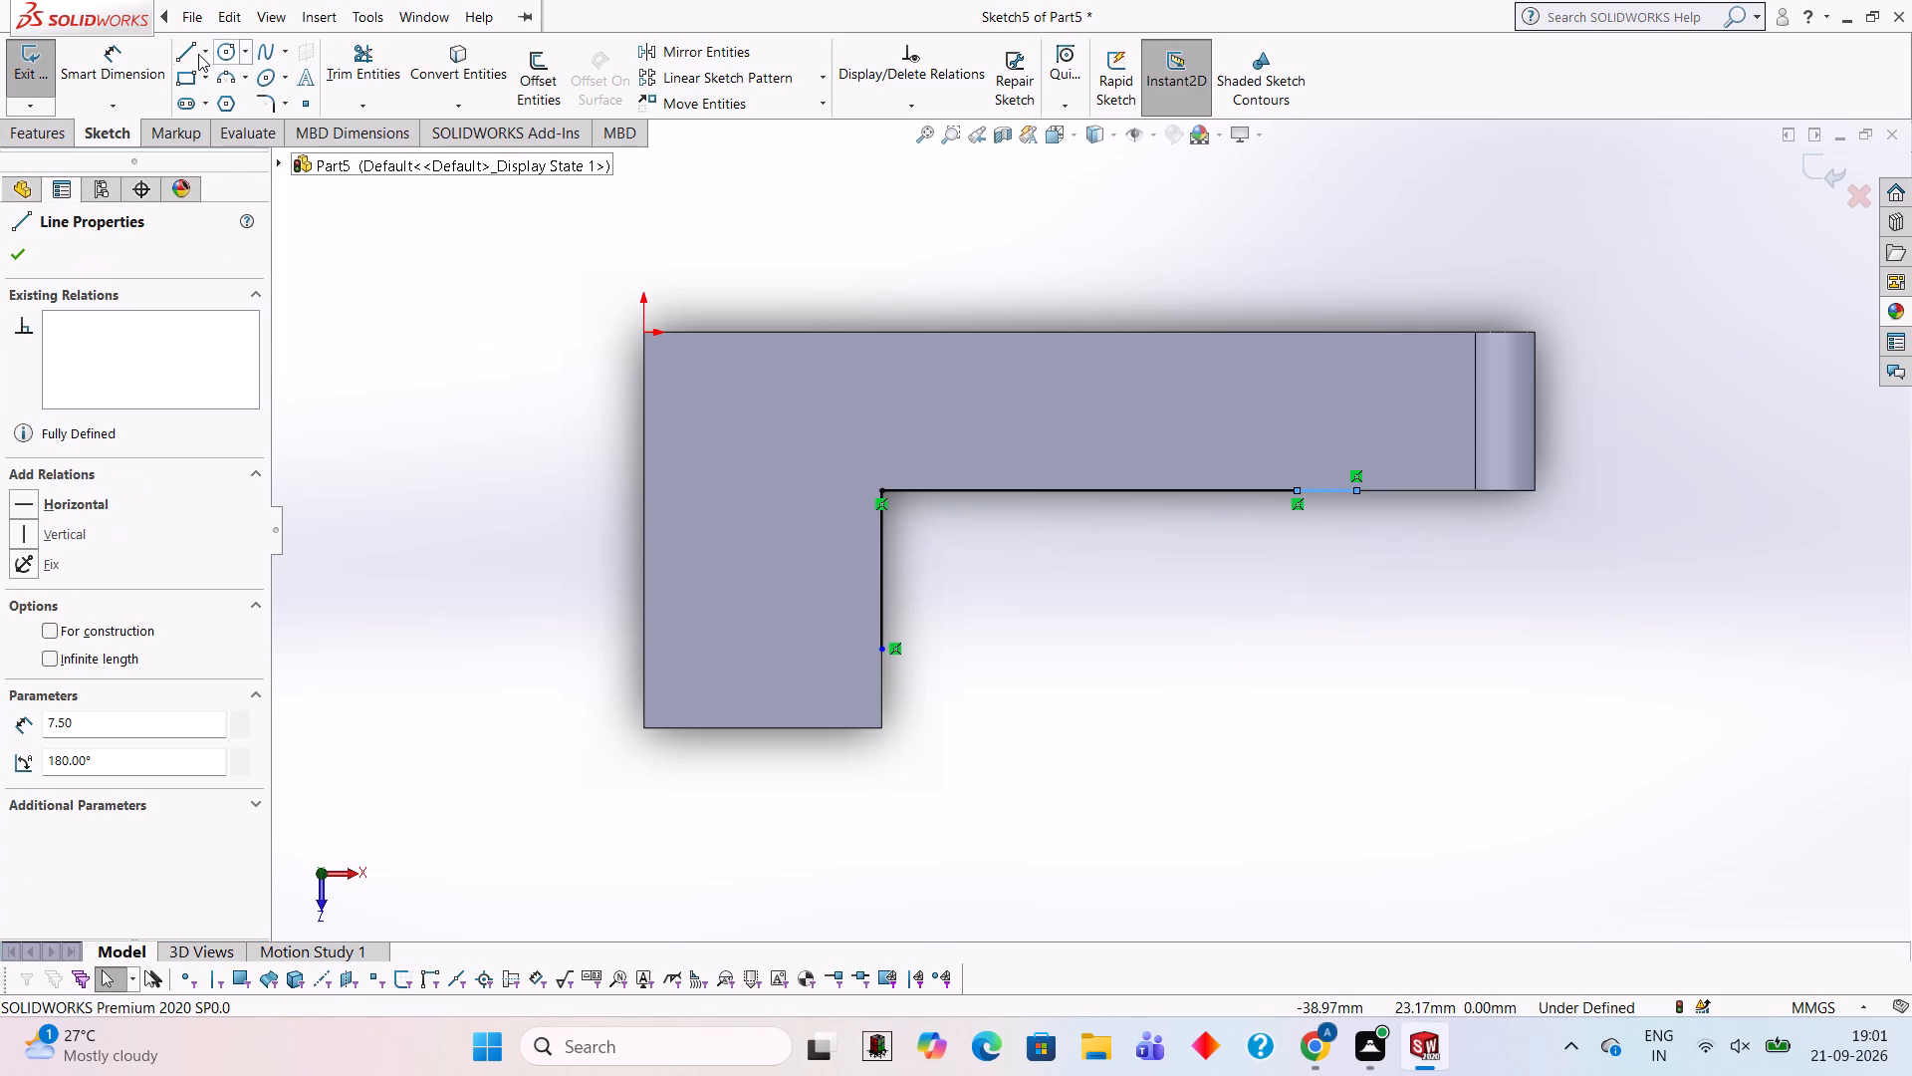
Sketch a 15 mm vertical line away from the long arm at the 7.5 mm line's inner end.
left_click(179, 49)
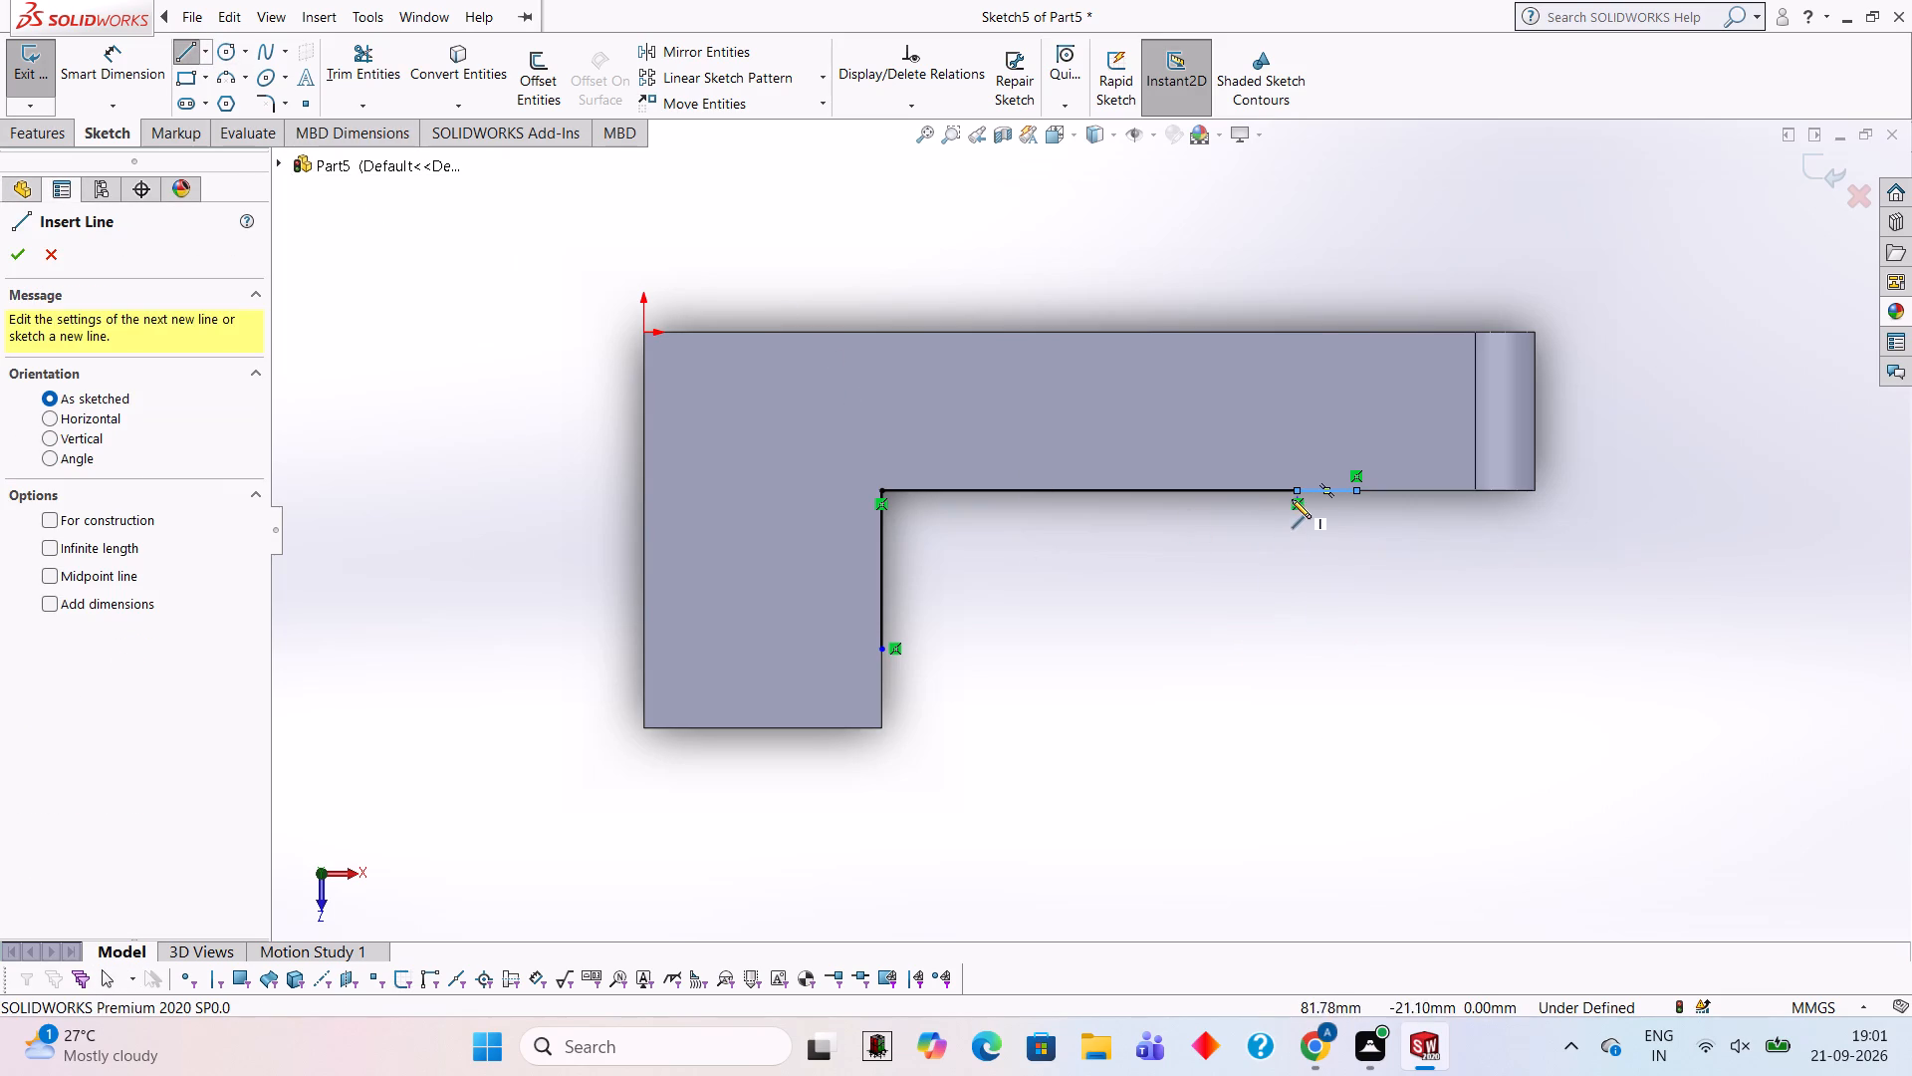
left_click(1296, 485)
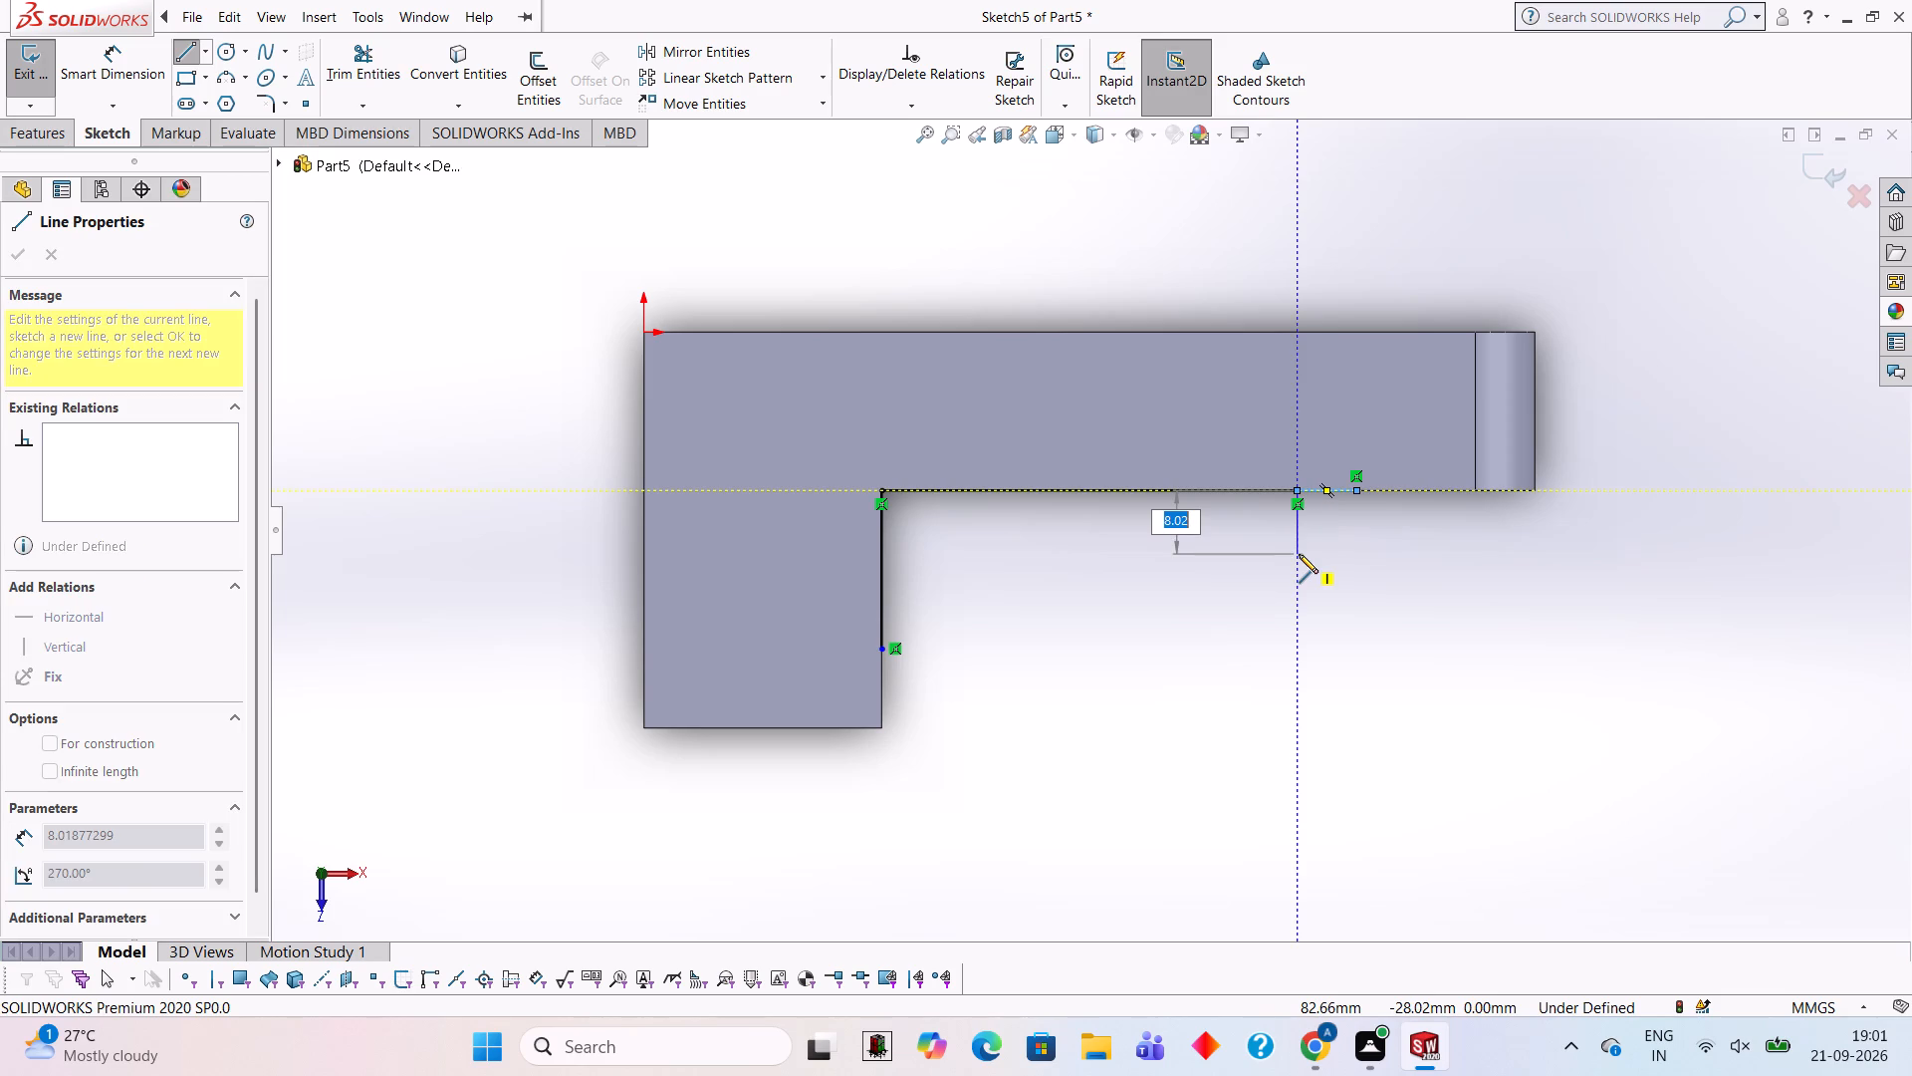
type("15")
key("Return")
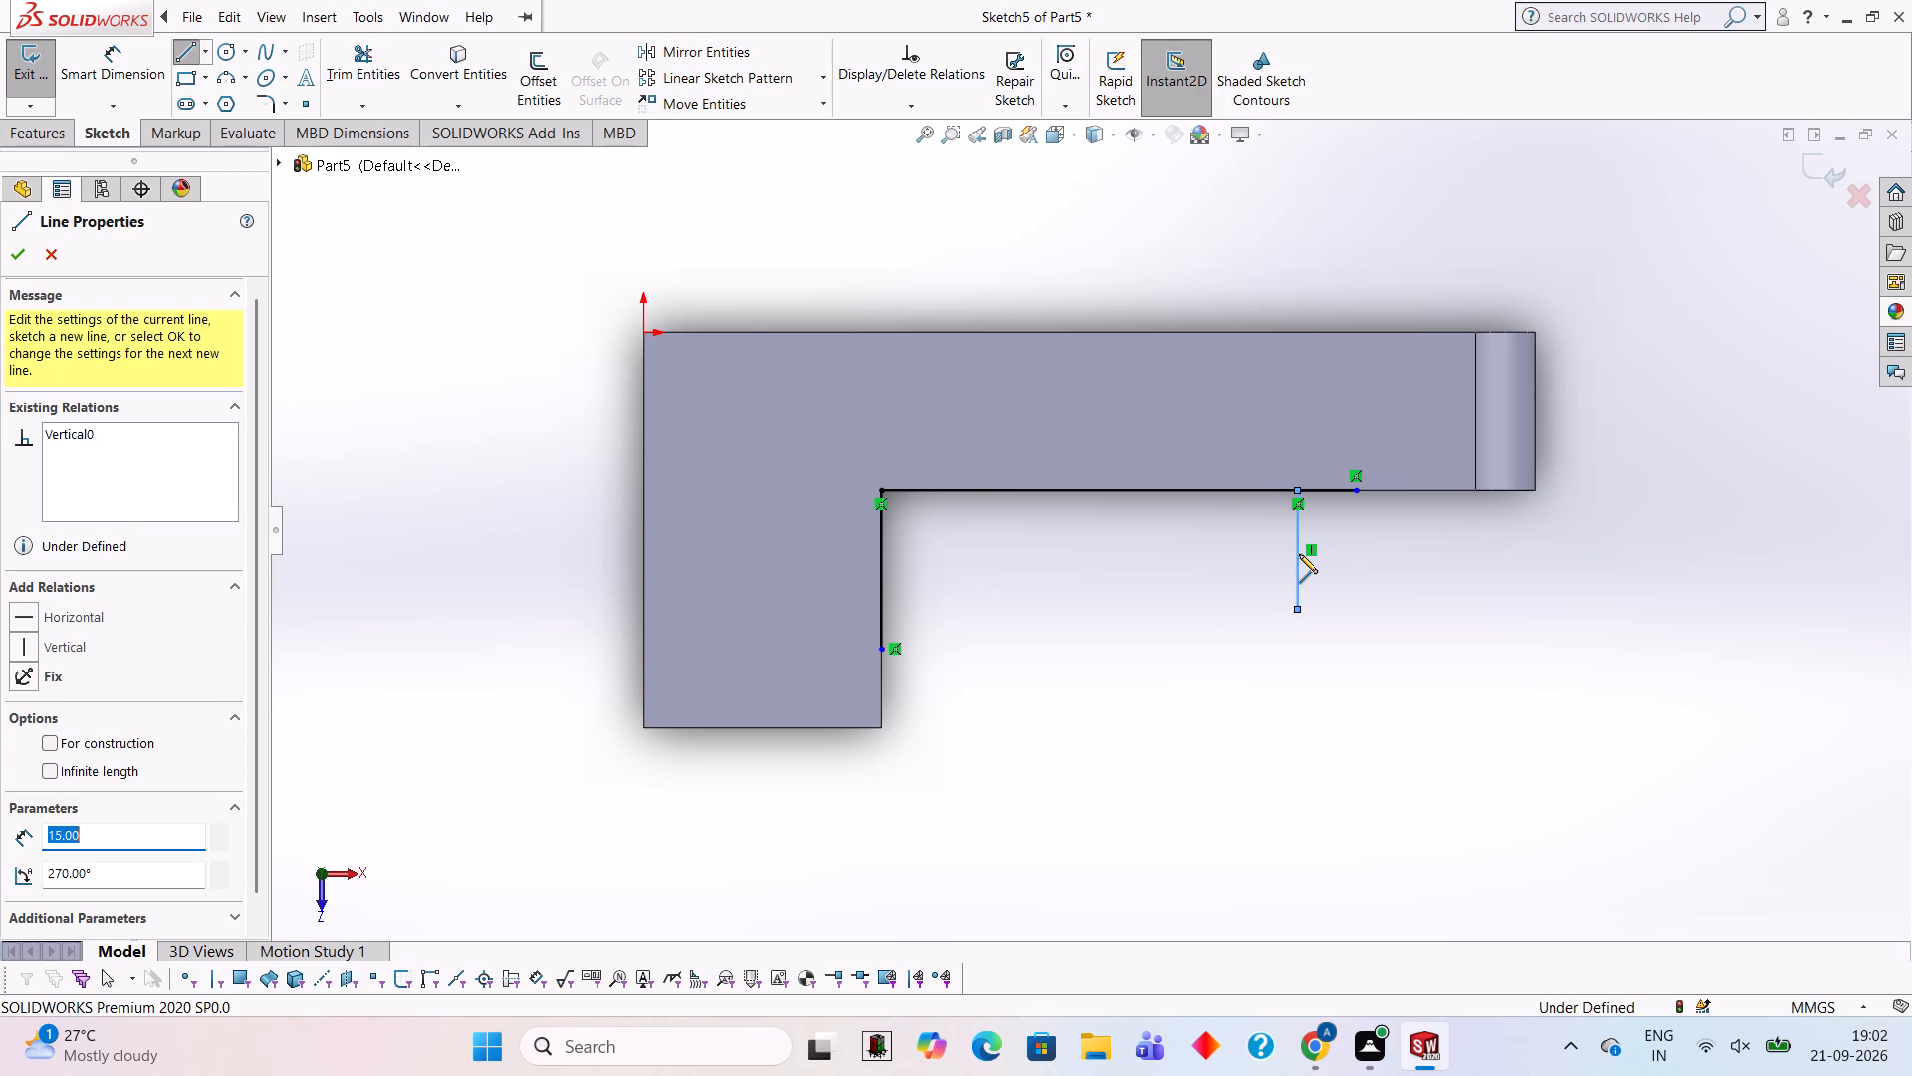
key("Escape")
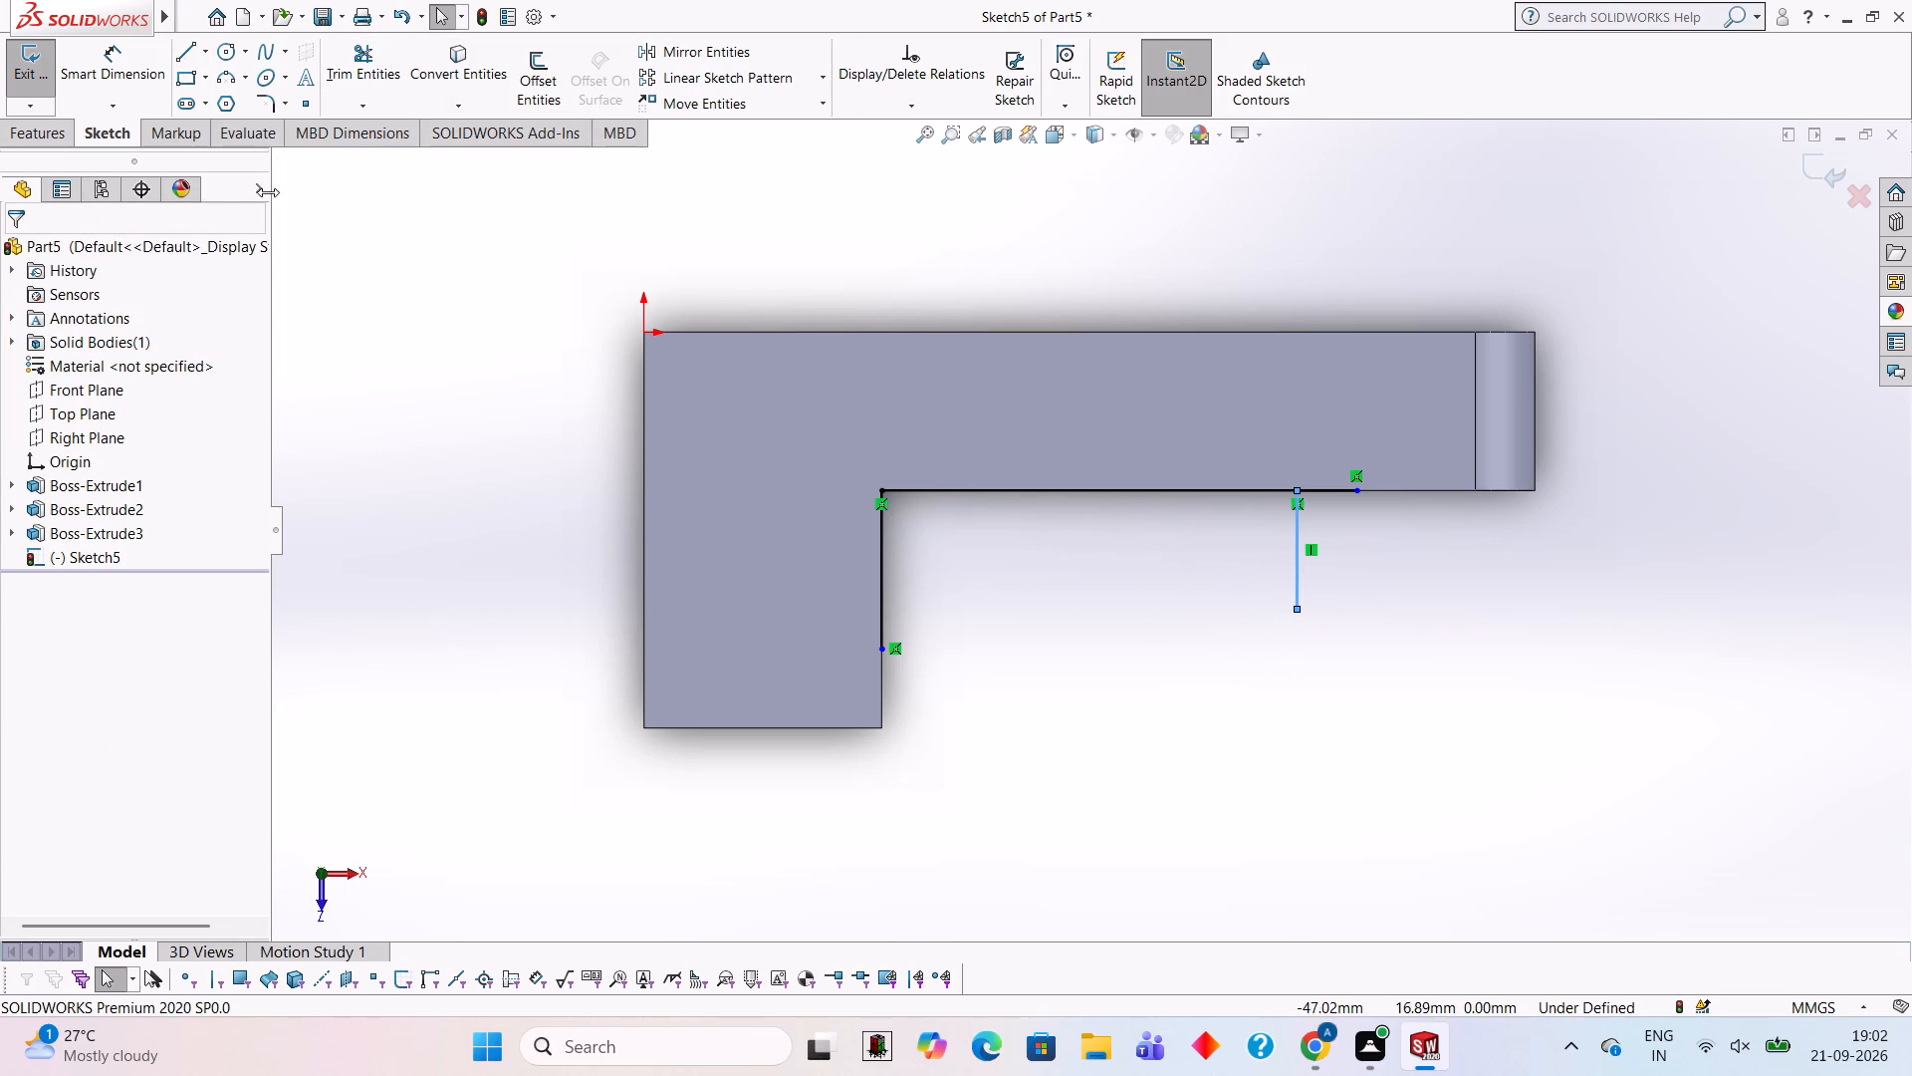
Sketch a 10 mm diameter circle centred on the 15 mm vertical line's free end.
left_click(221, 54)
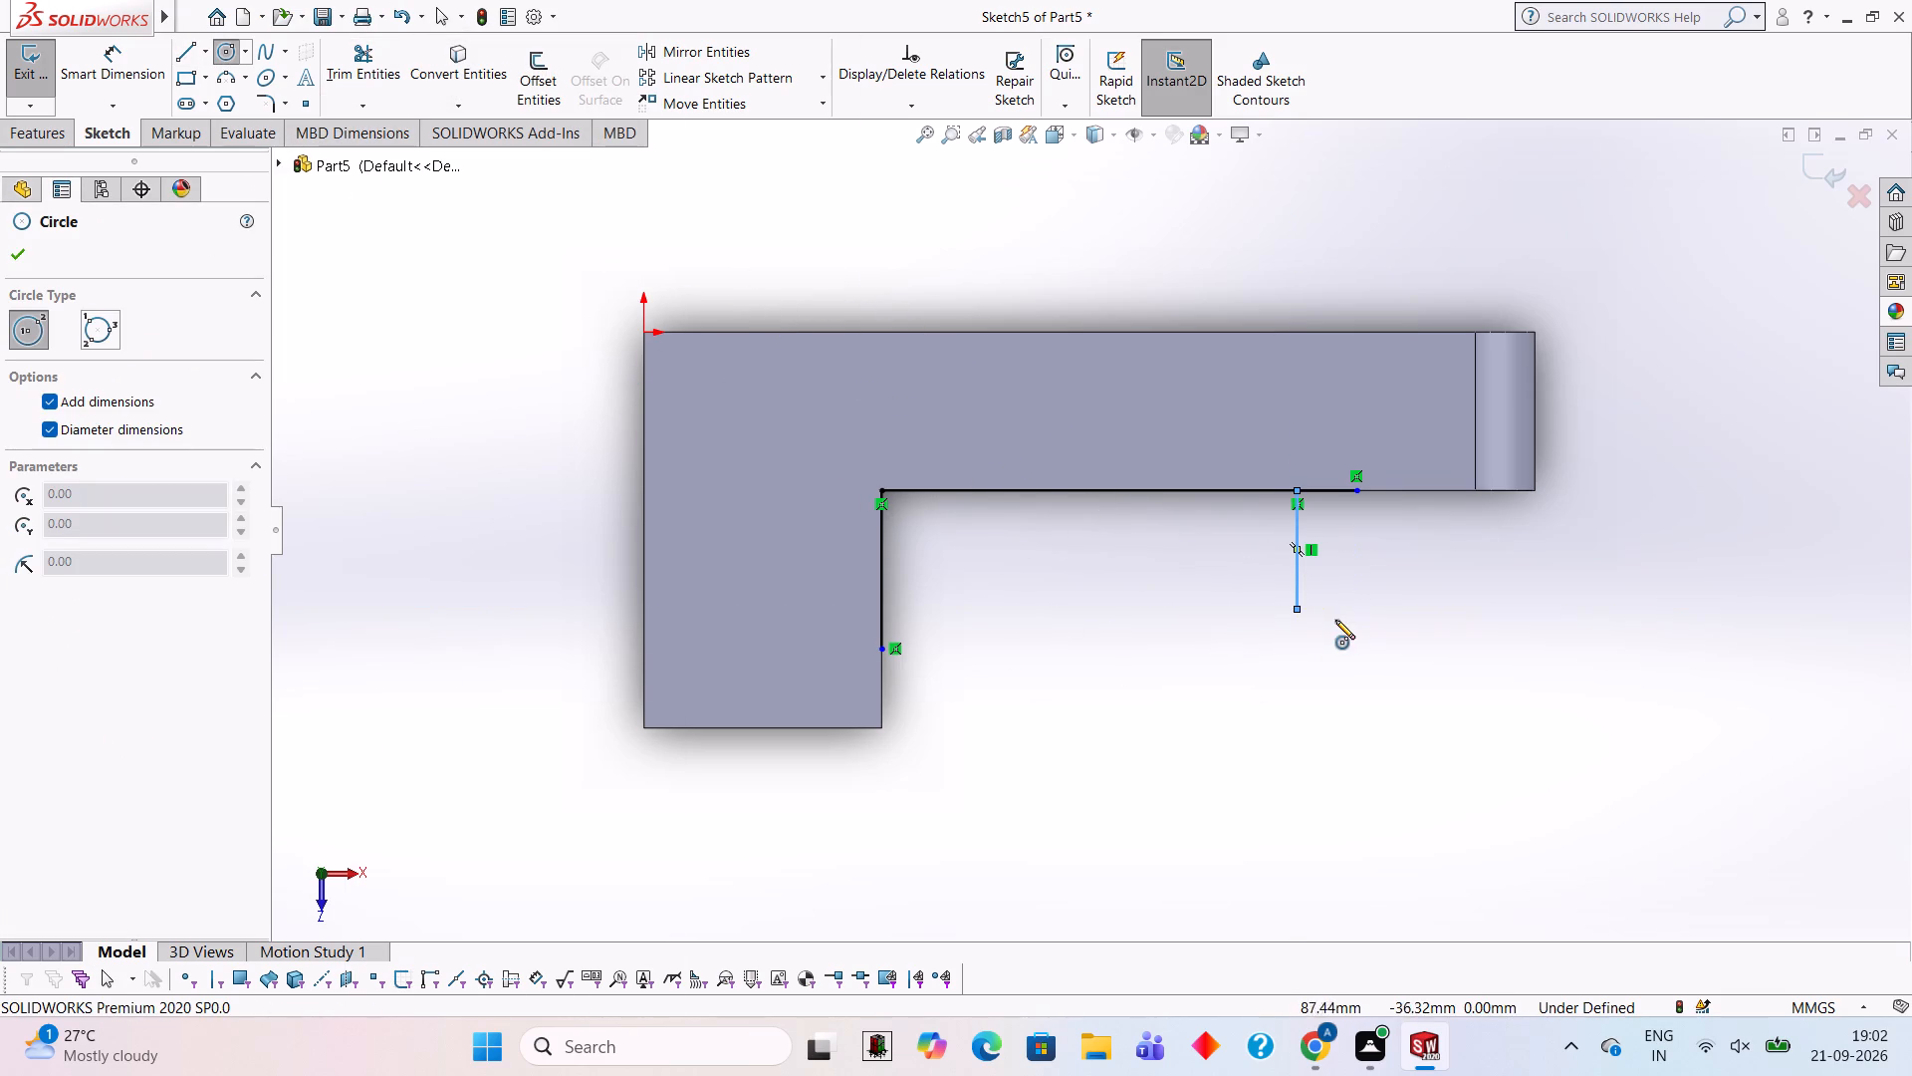
left_click(1297, 611)
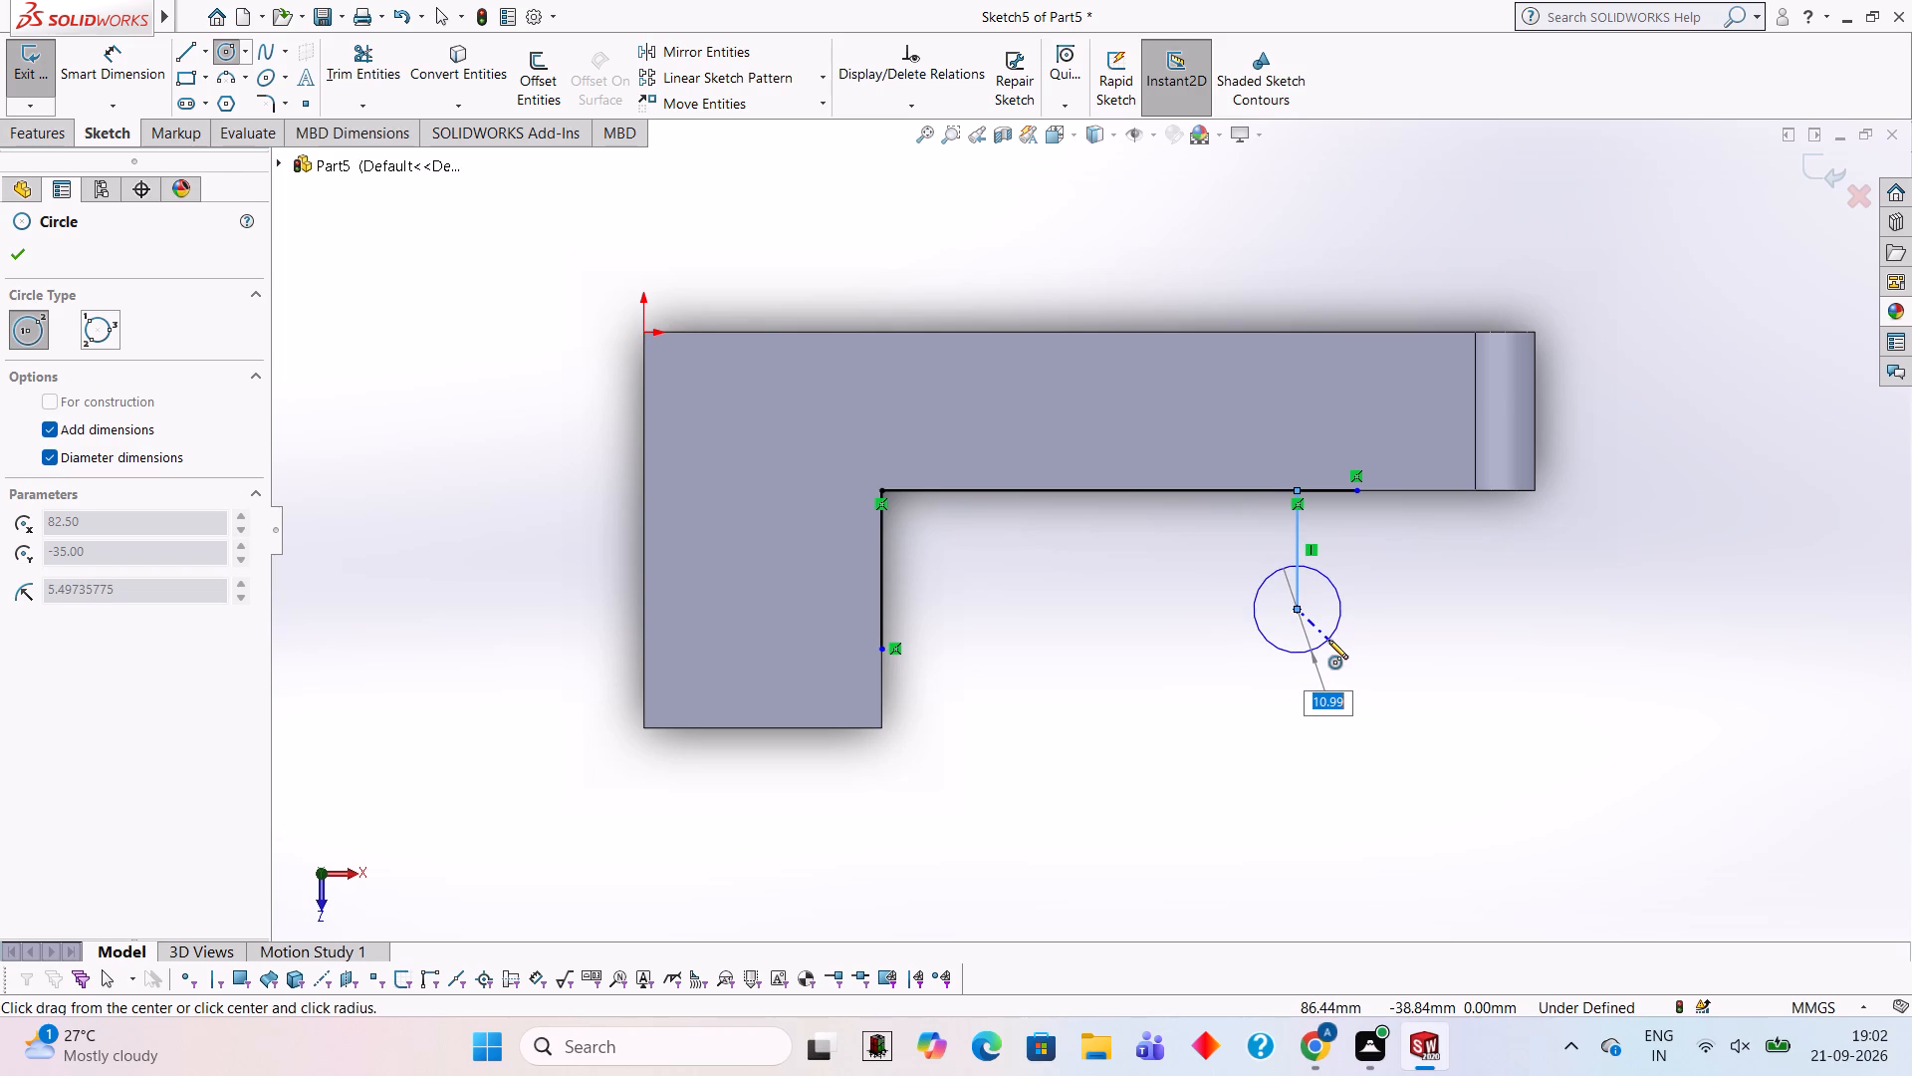
type("10")
key("Return")
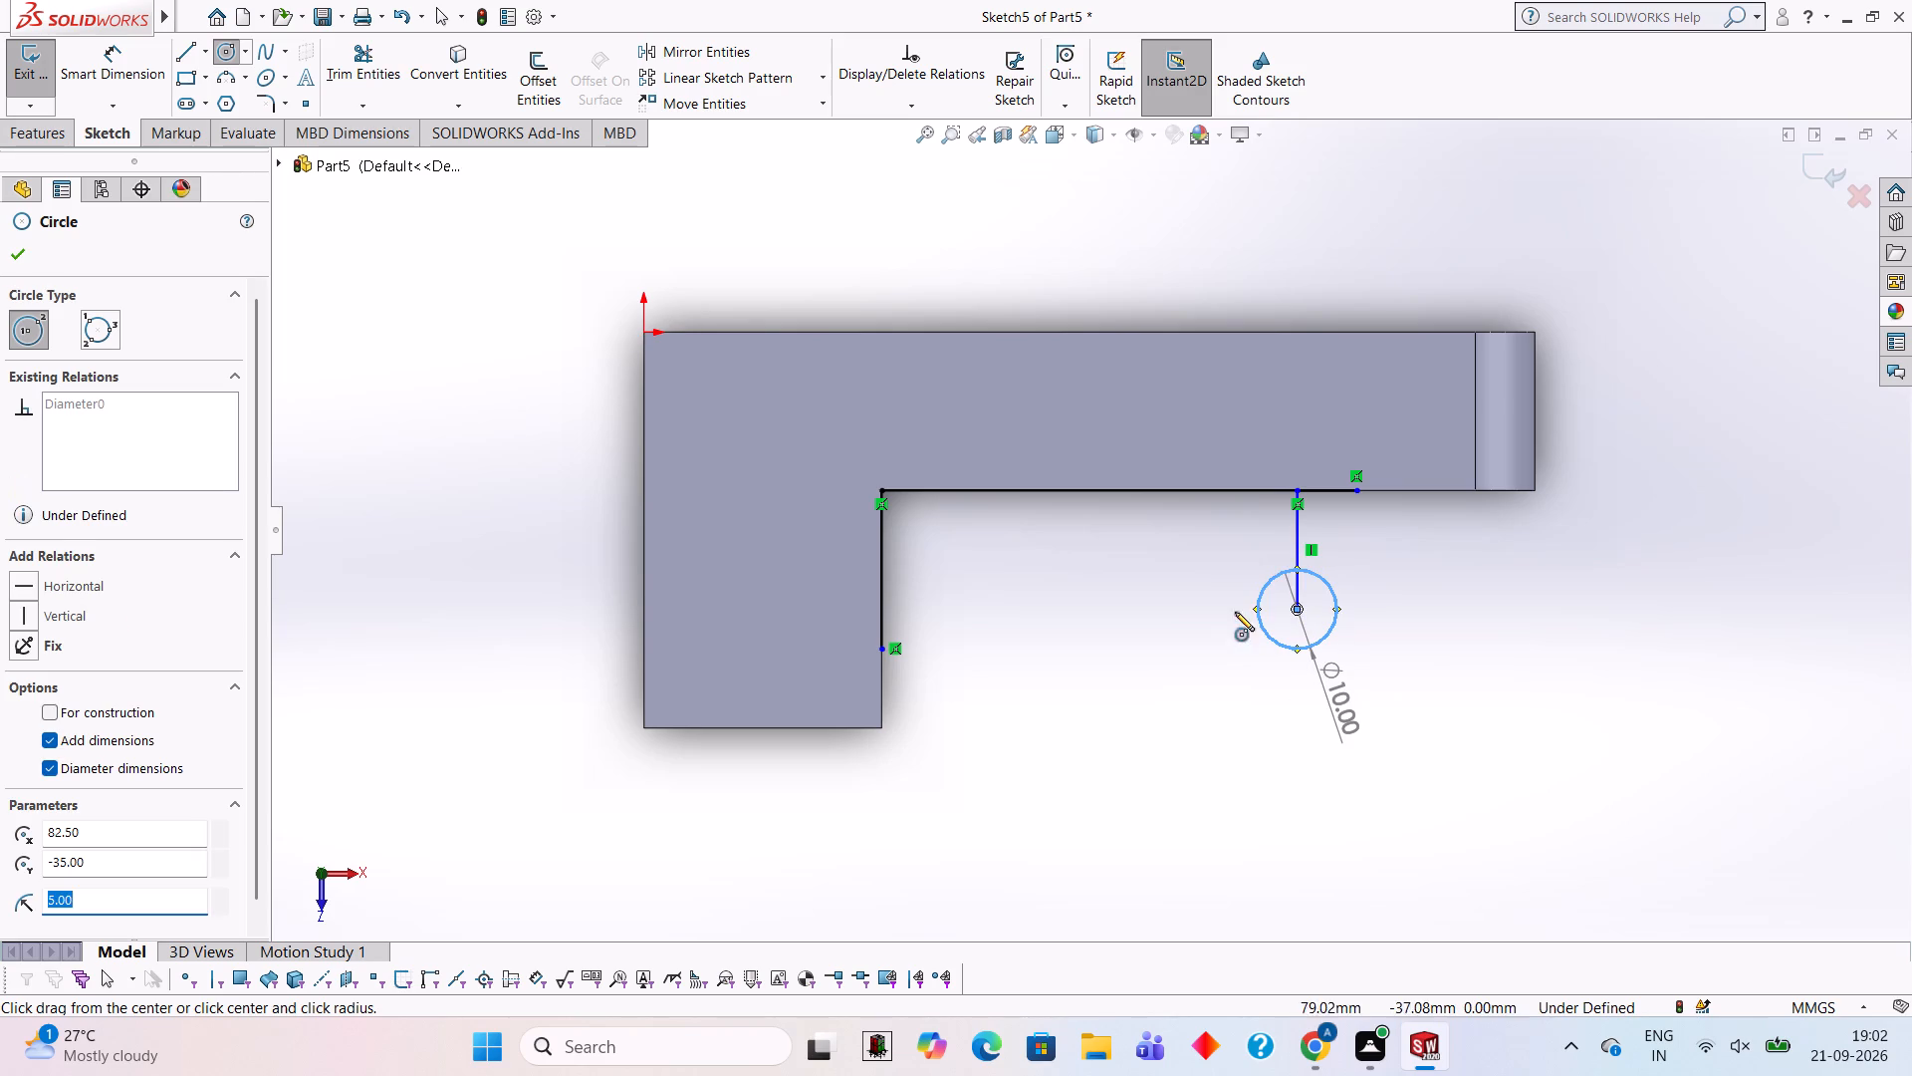
key("Escape")
Sketch a 52.5 mm horizontal line from the 20 mm line's free end to the circle's point farthest from the long arm.
left_click(176, 52)
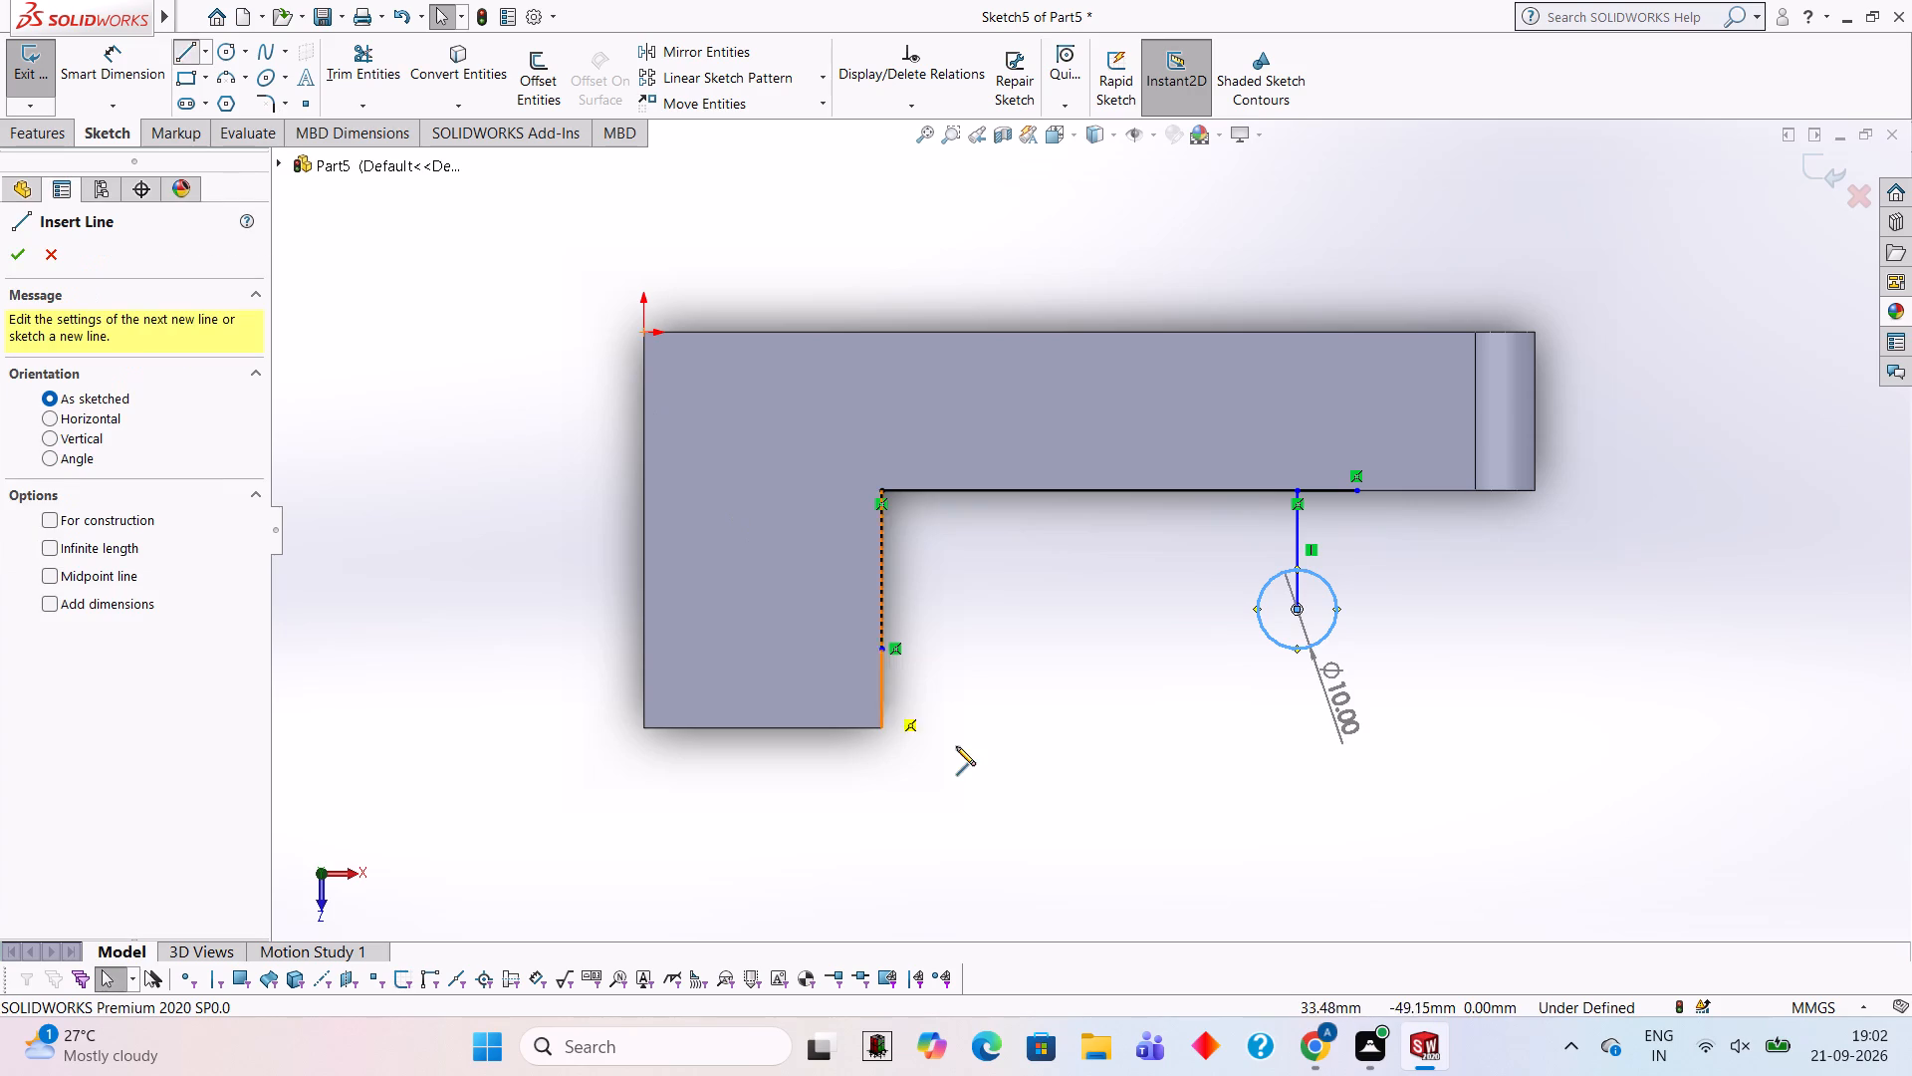
left_click(879, 649)
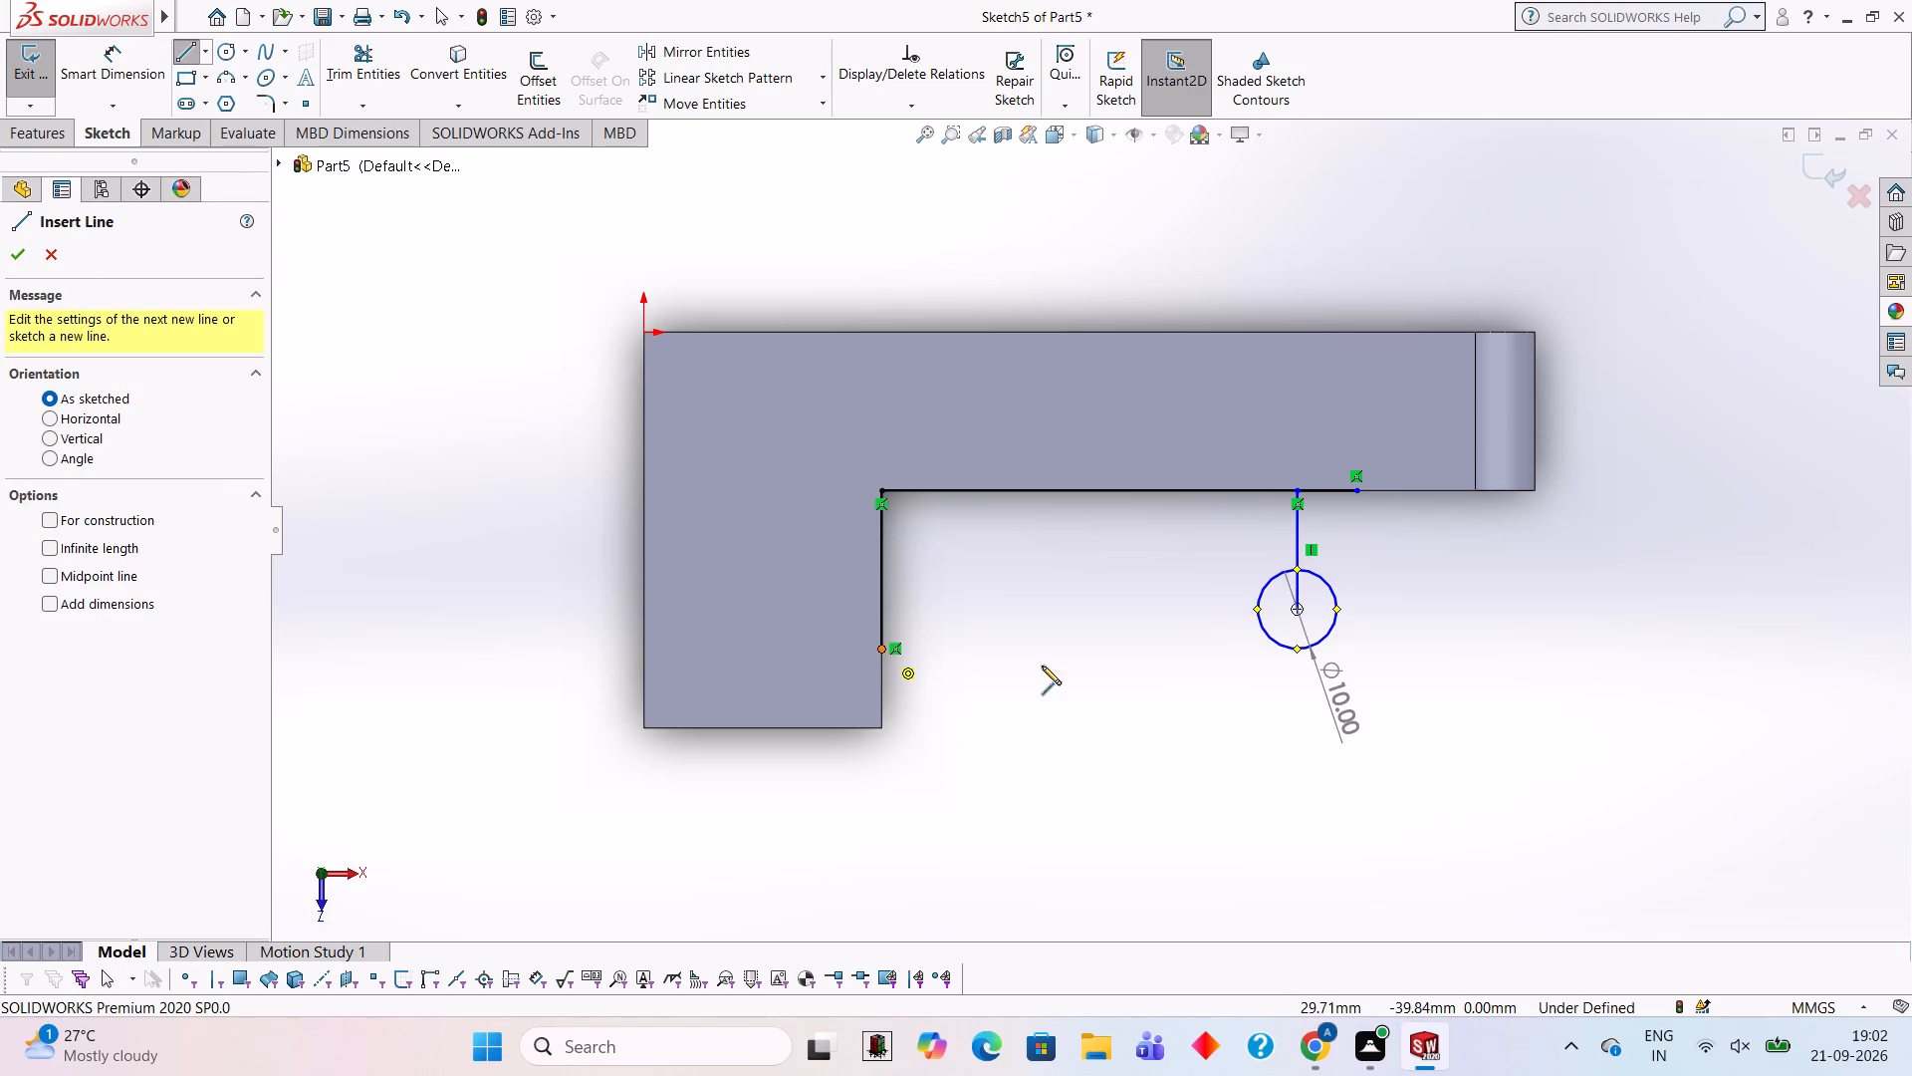
left_click(1298, 653)
key("Escape")
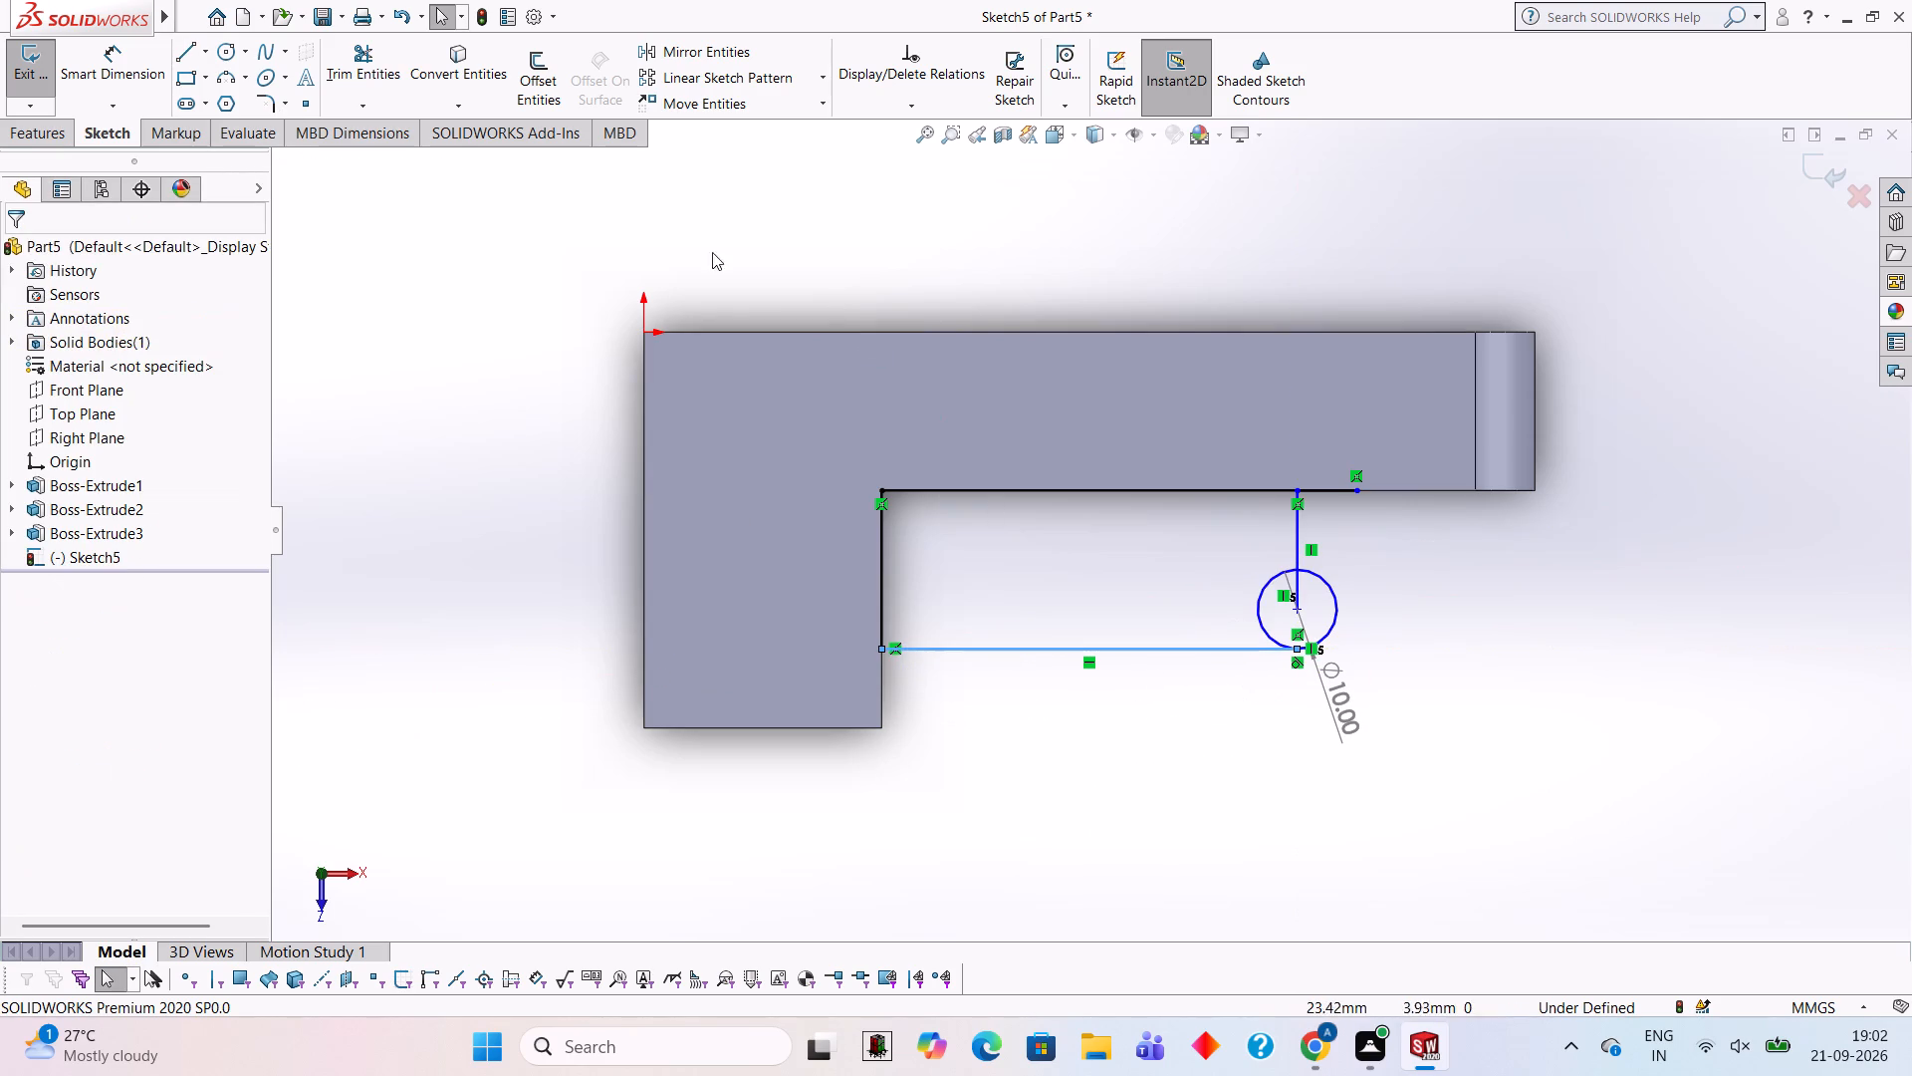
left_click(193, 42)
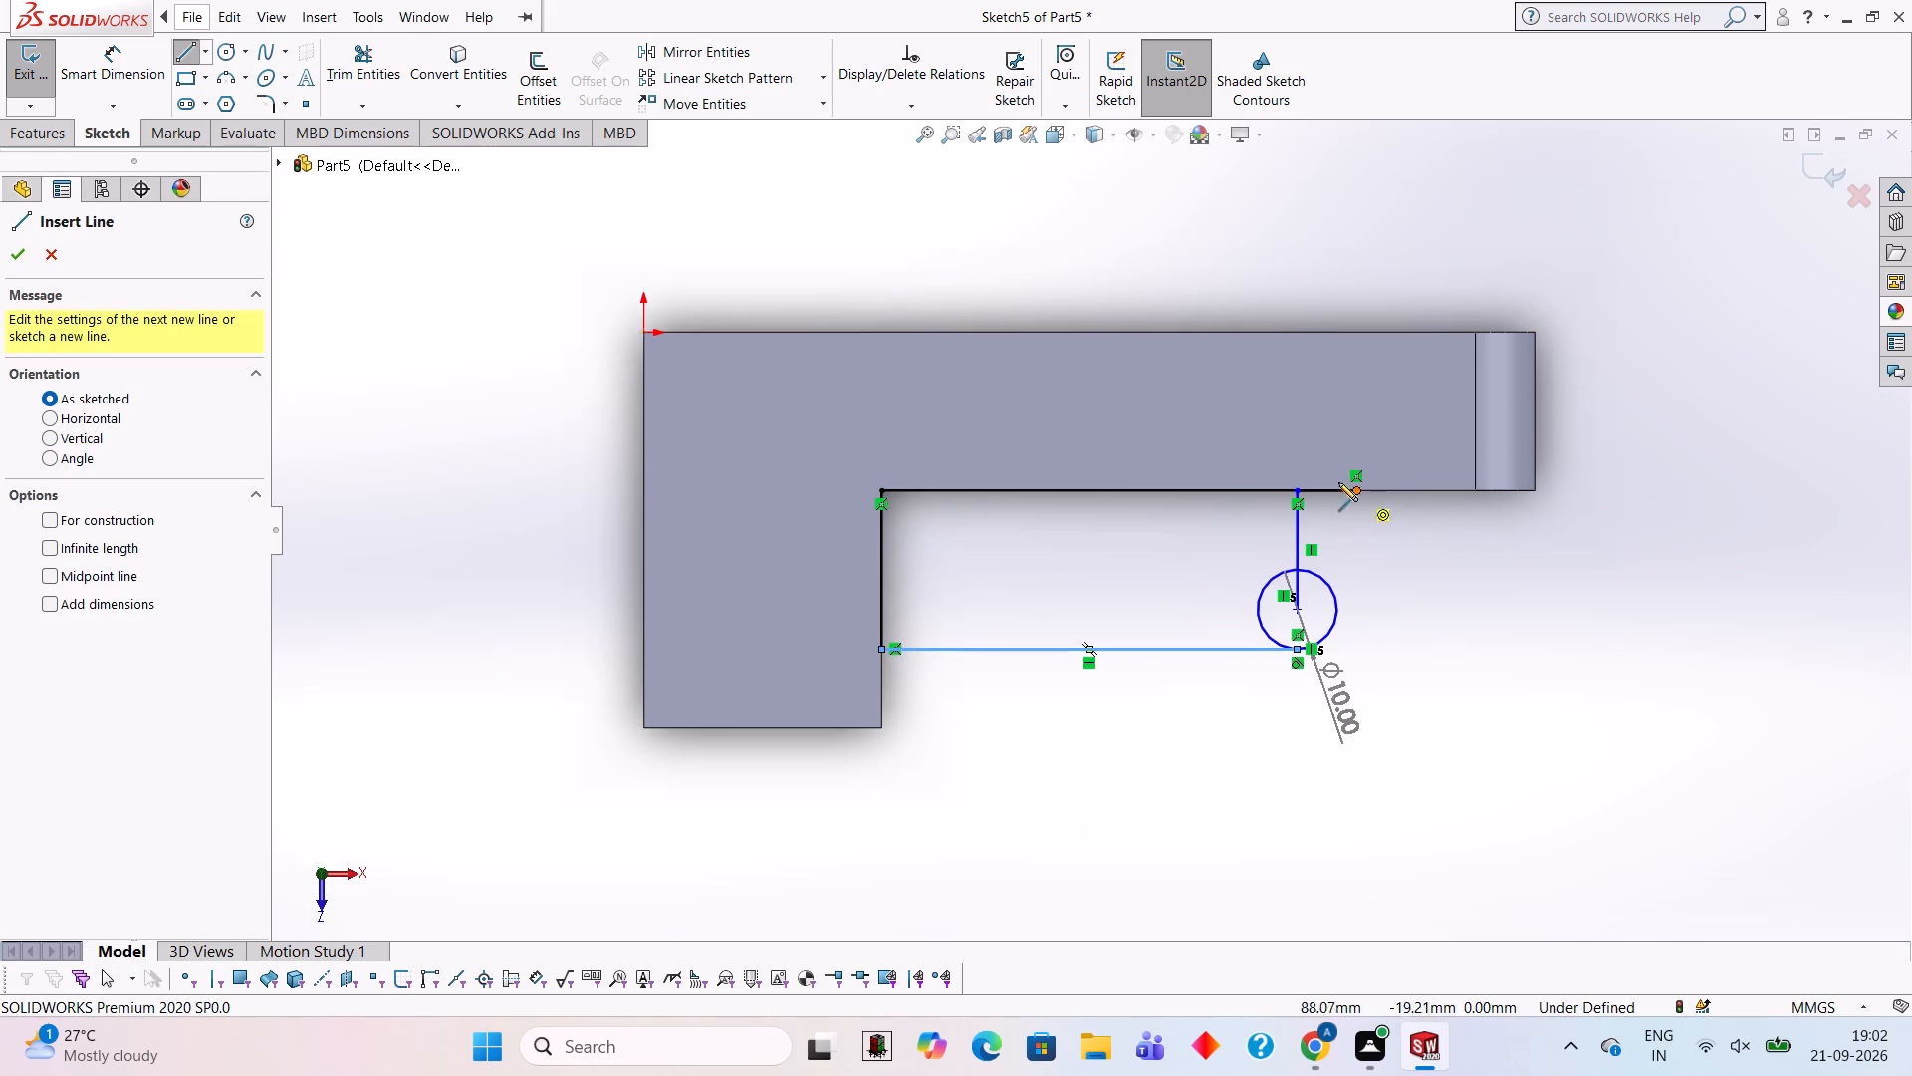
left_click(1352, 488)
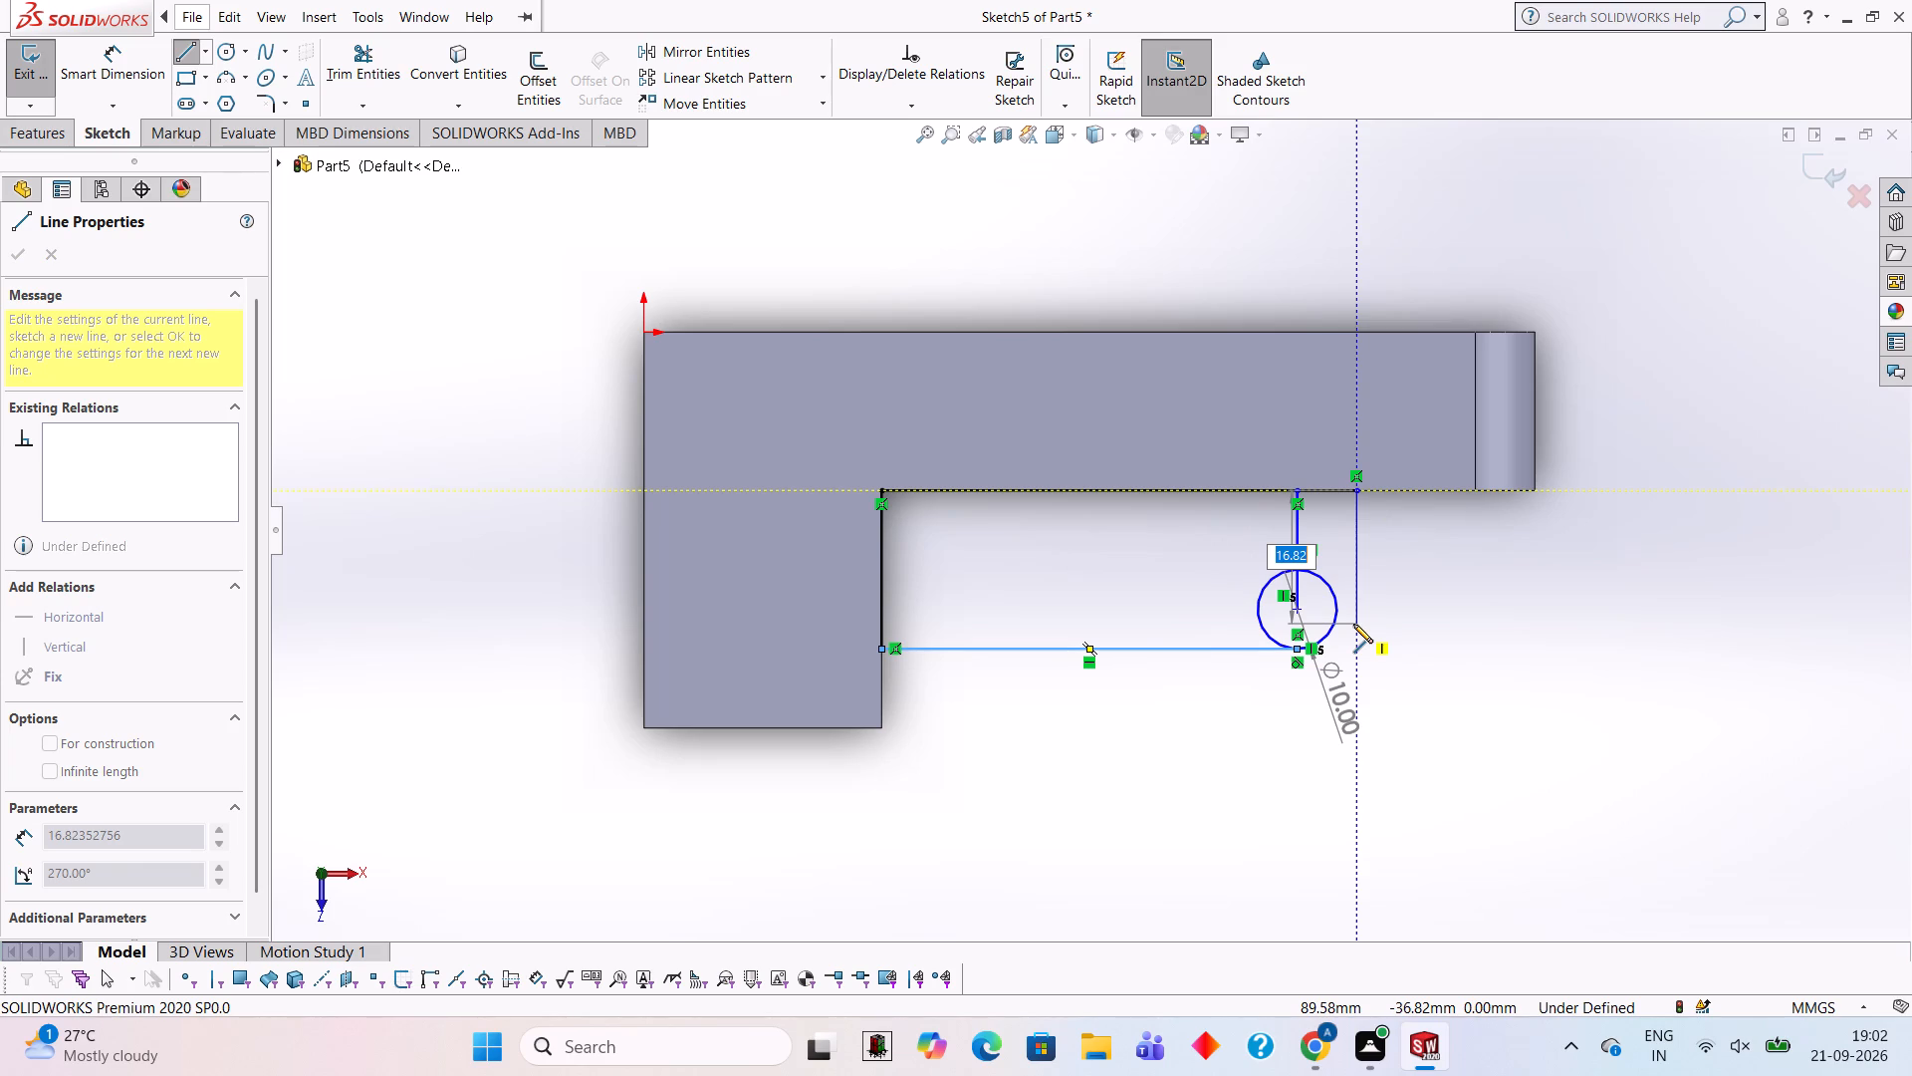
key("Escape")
Undo the entire inside-corner sketch and the 30 mm boss extrusion, back to the open square boss sketch.
key("ctrl+z")
key("ctrl+z")
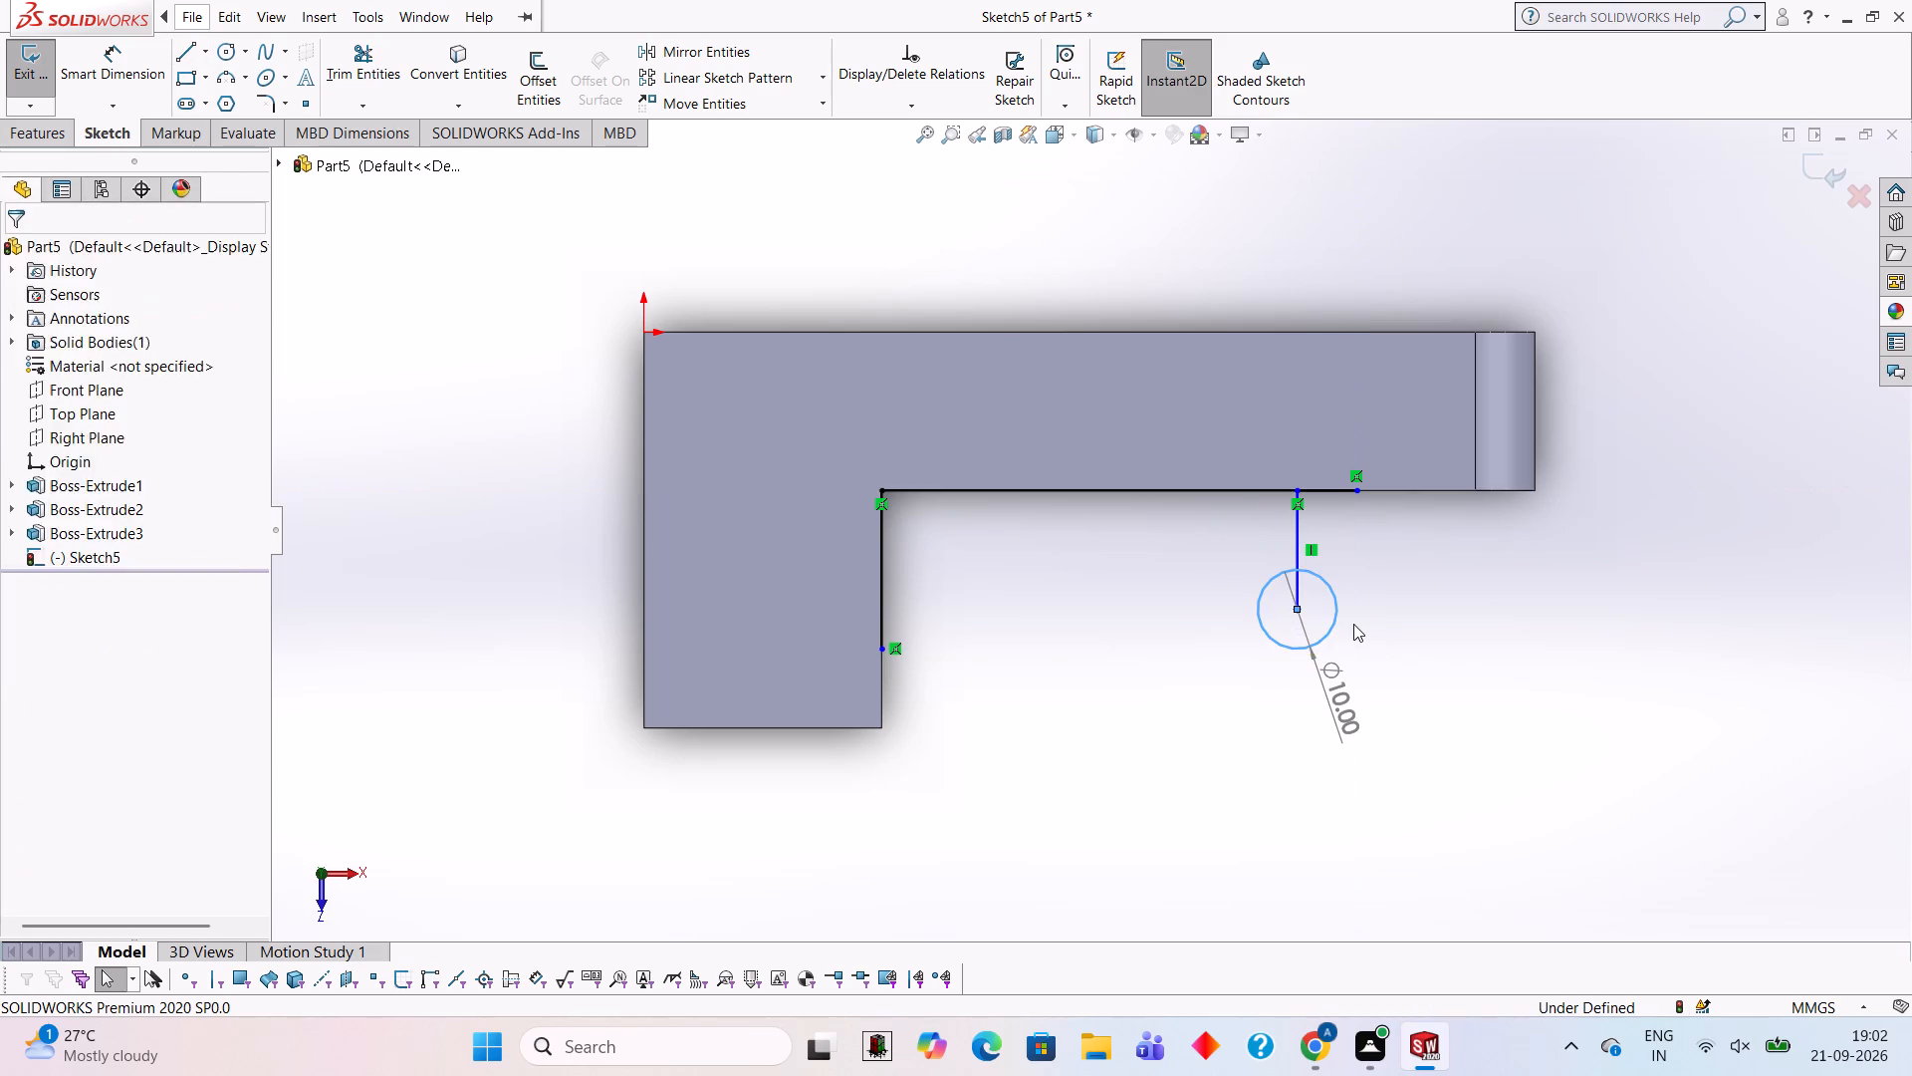
key("ctrl+z")
key("ctrl+z")
key("ctrl+z")
key("ctrl+z")
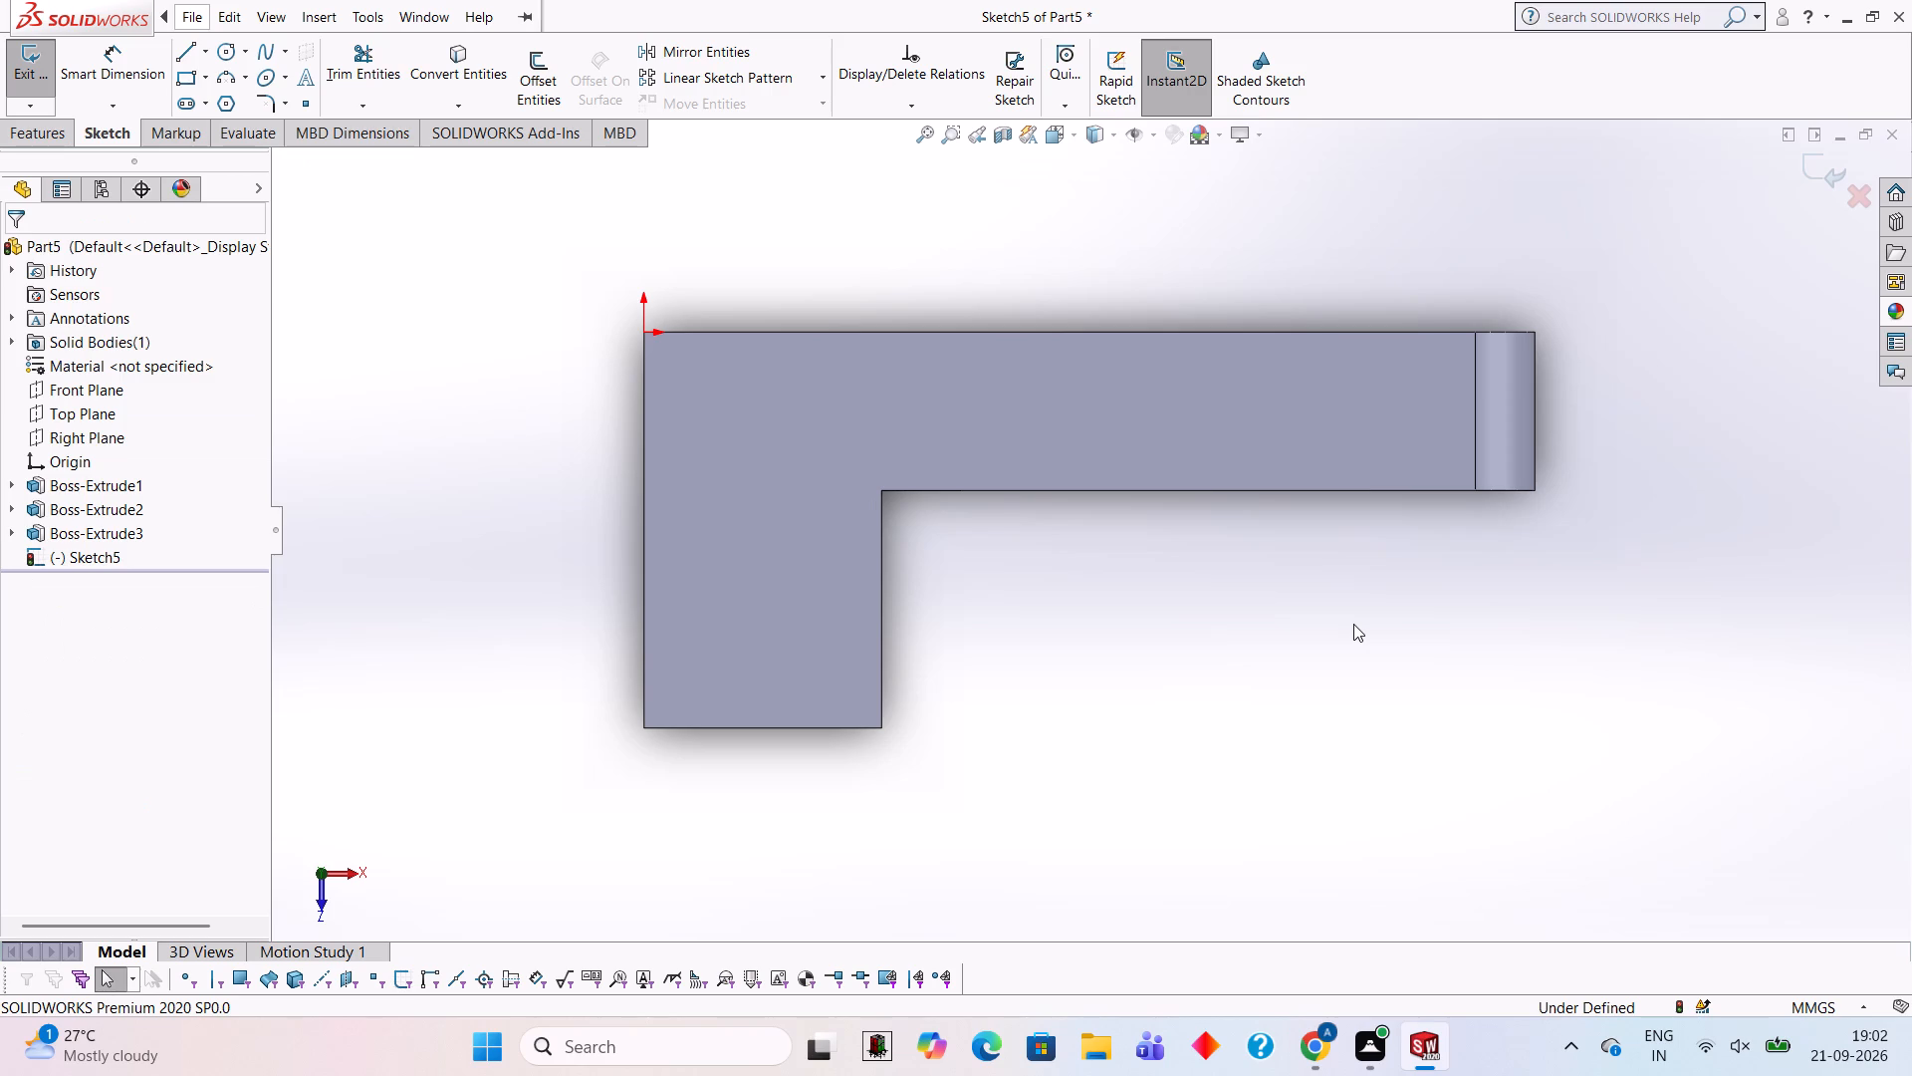
key("ctrl+z")
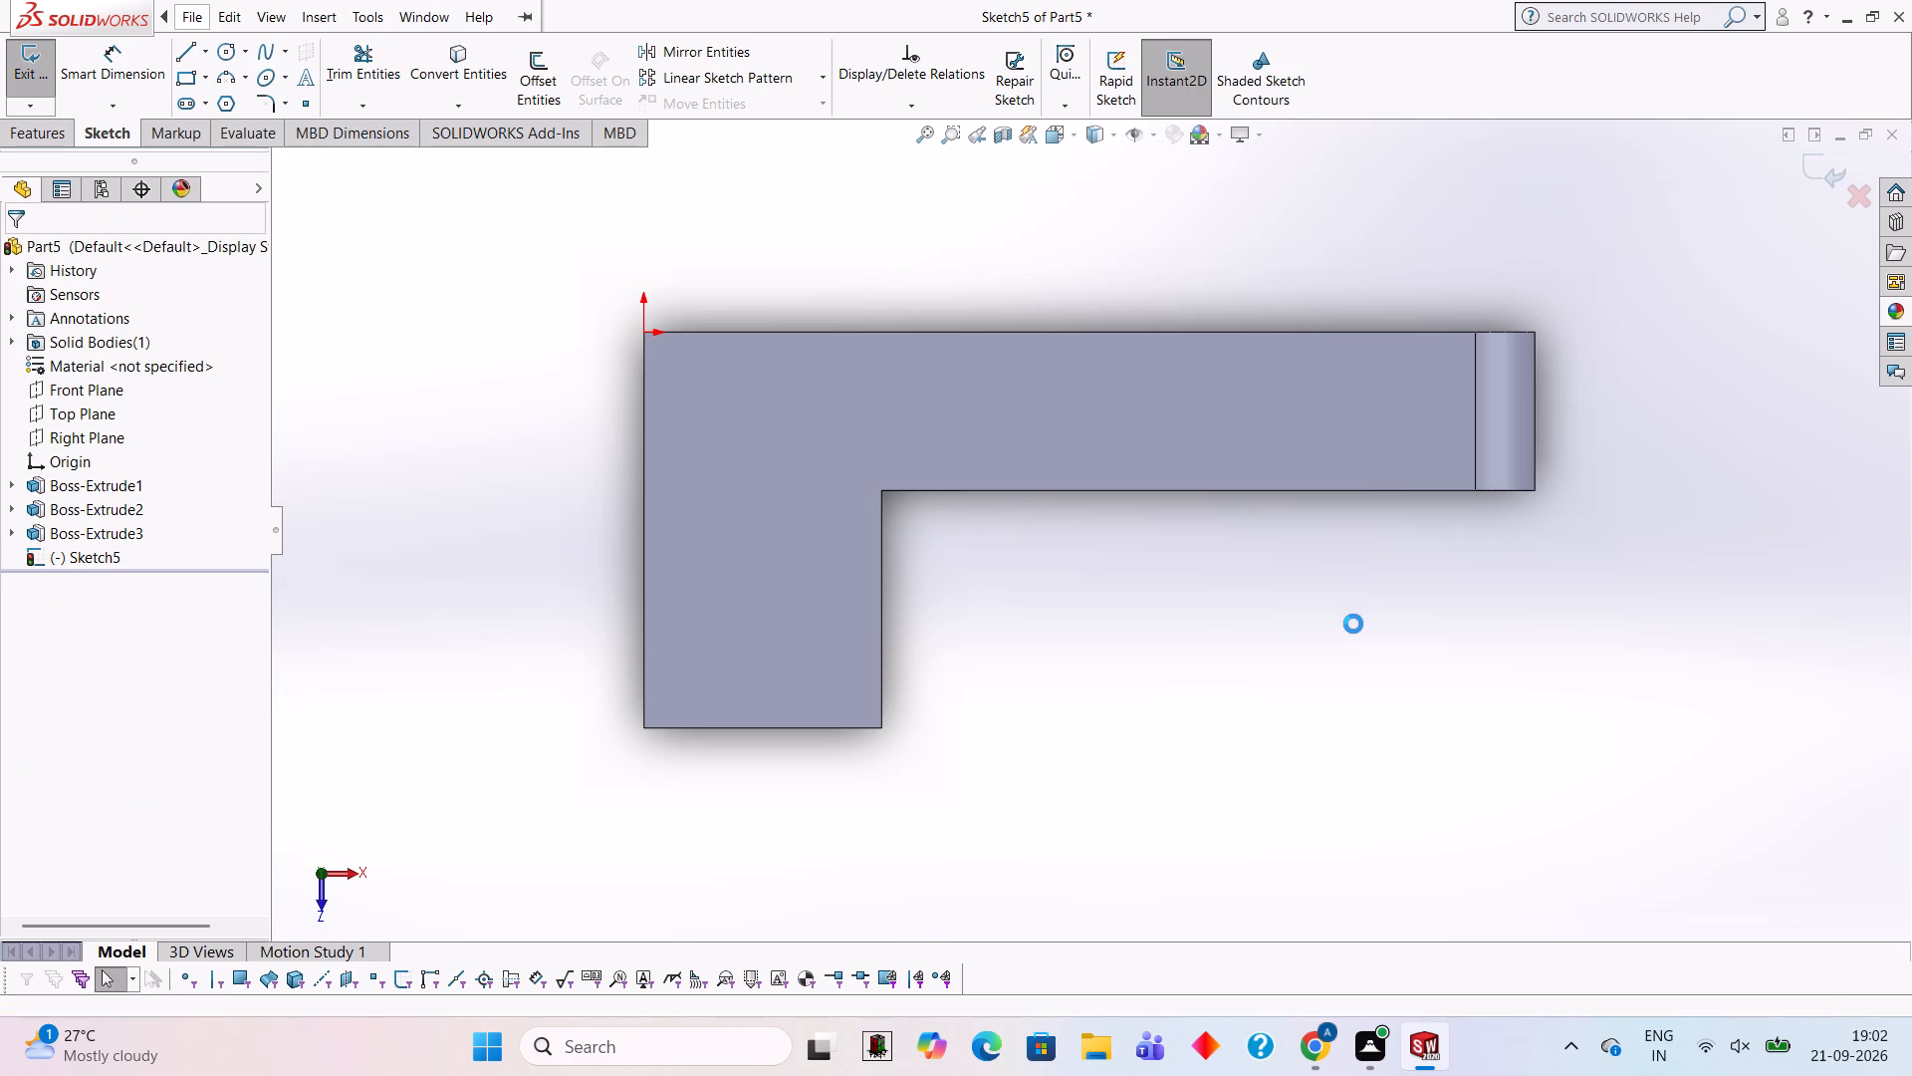
key("ctrl+z")
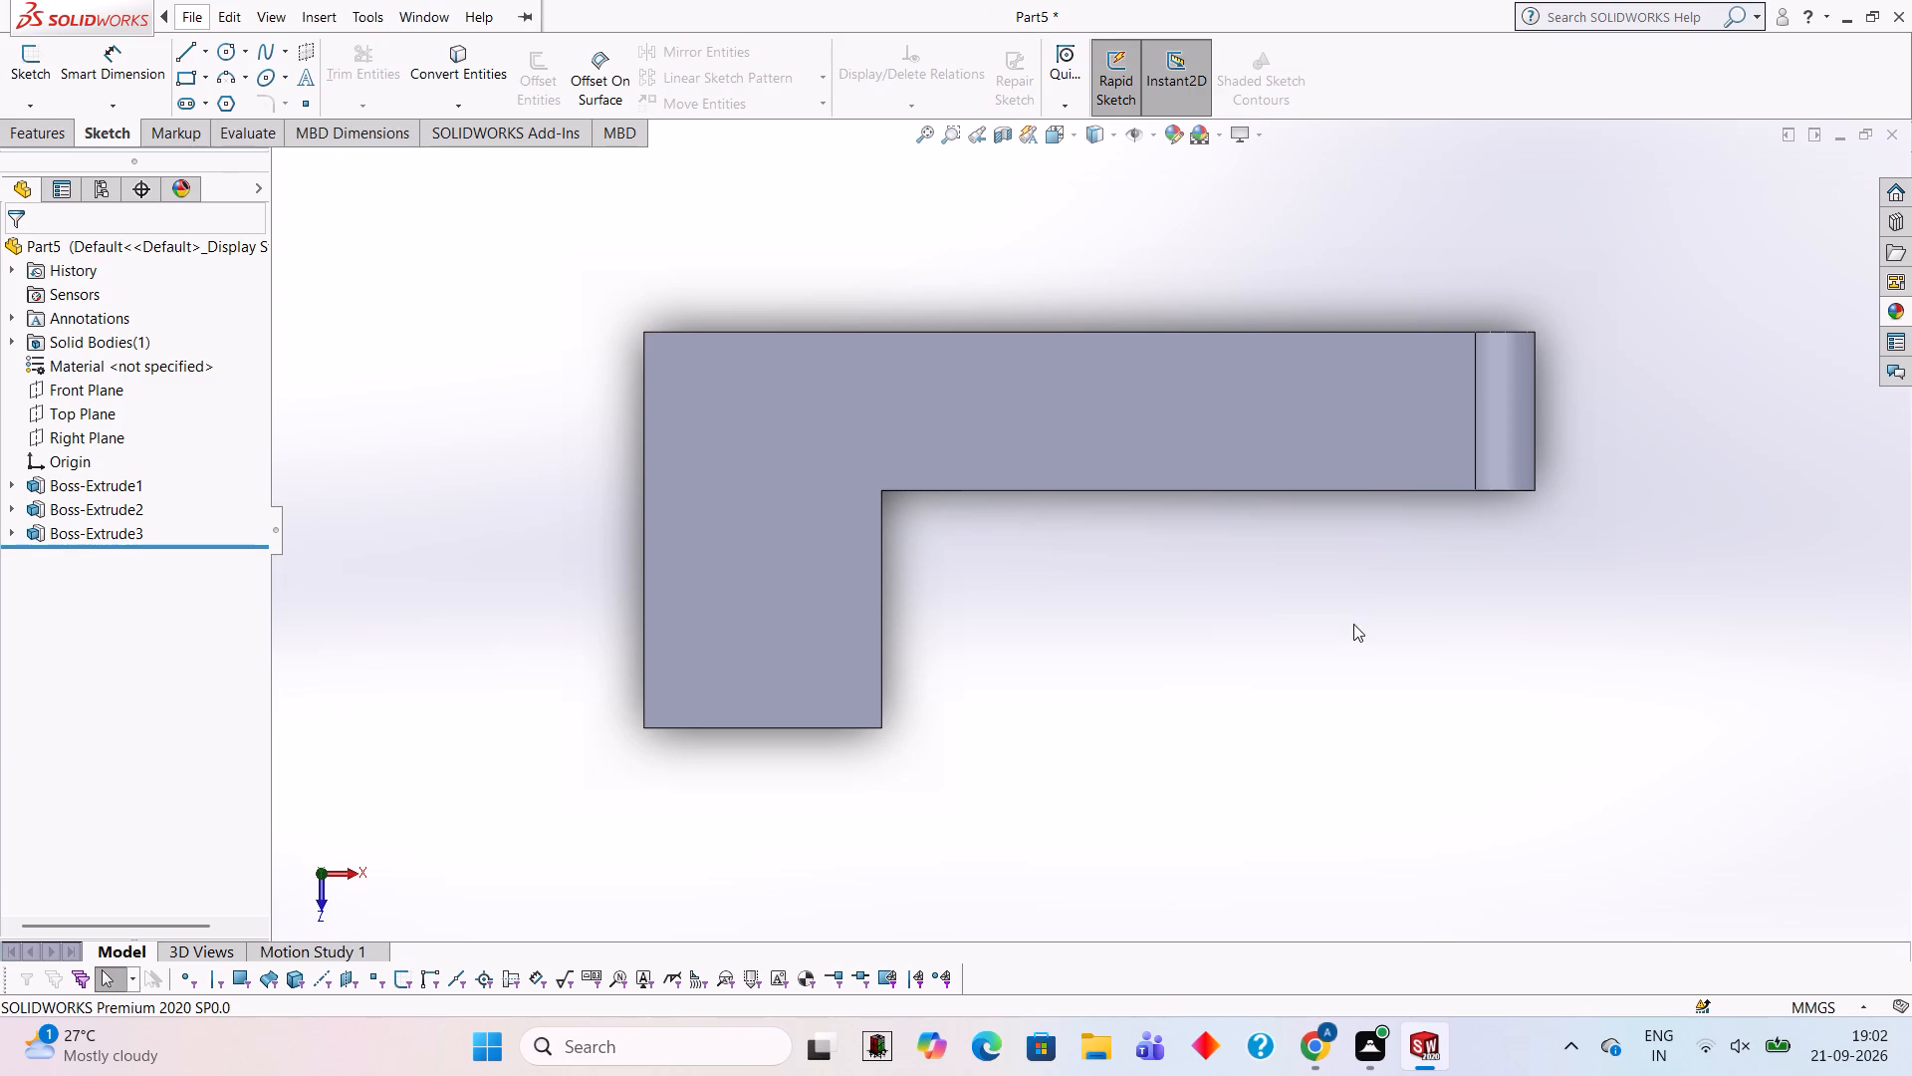
key("ctrl+z")
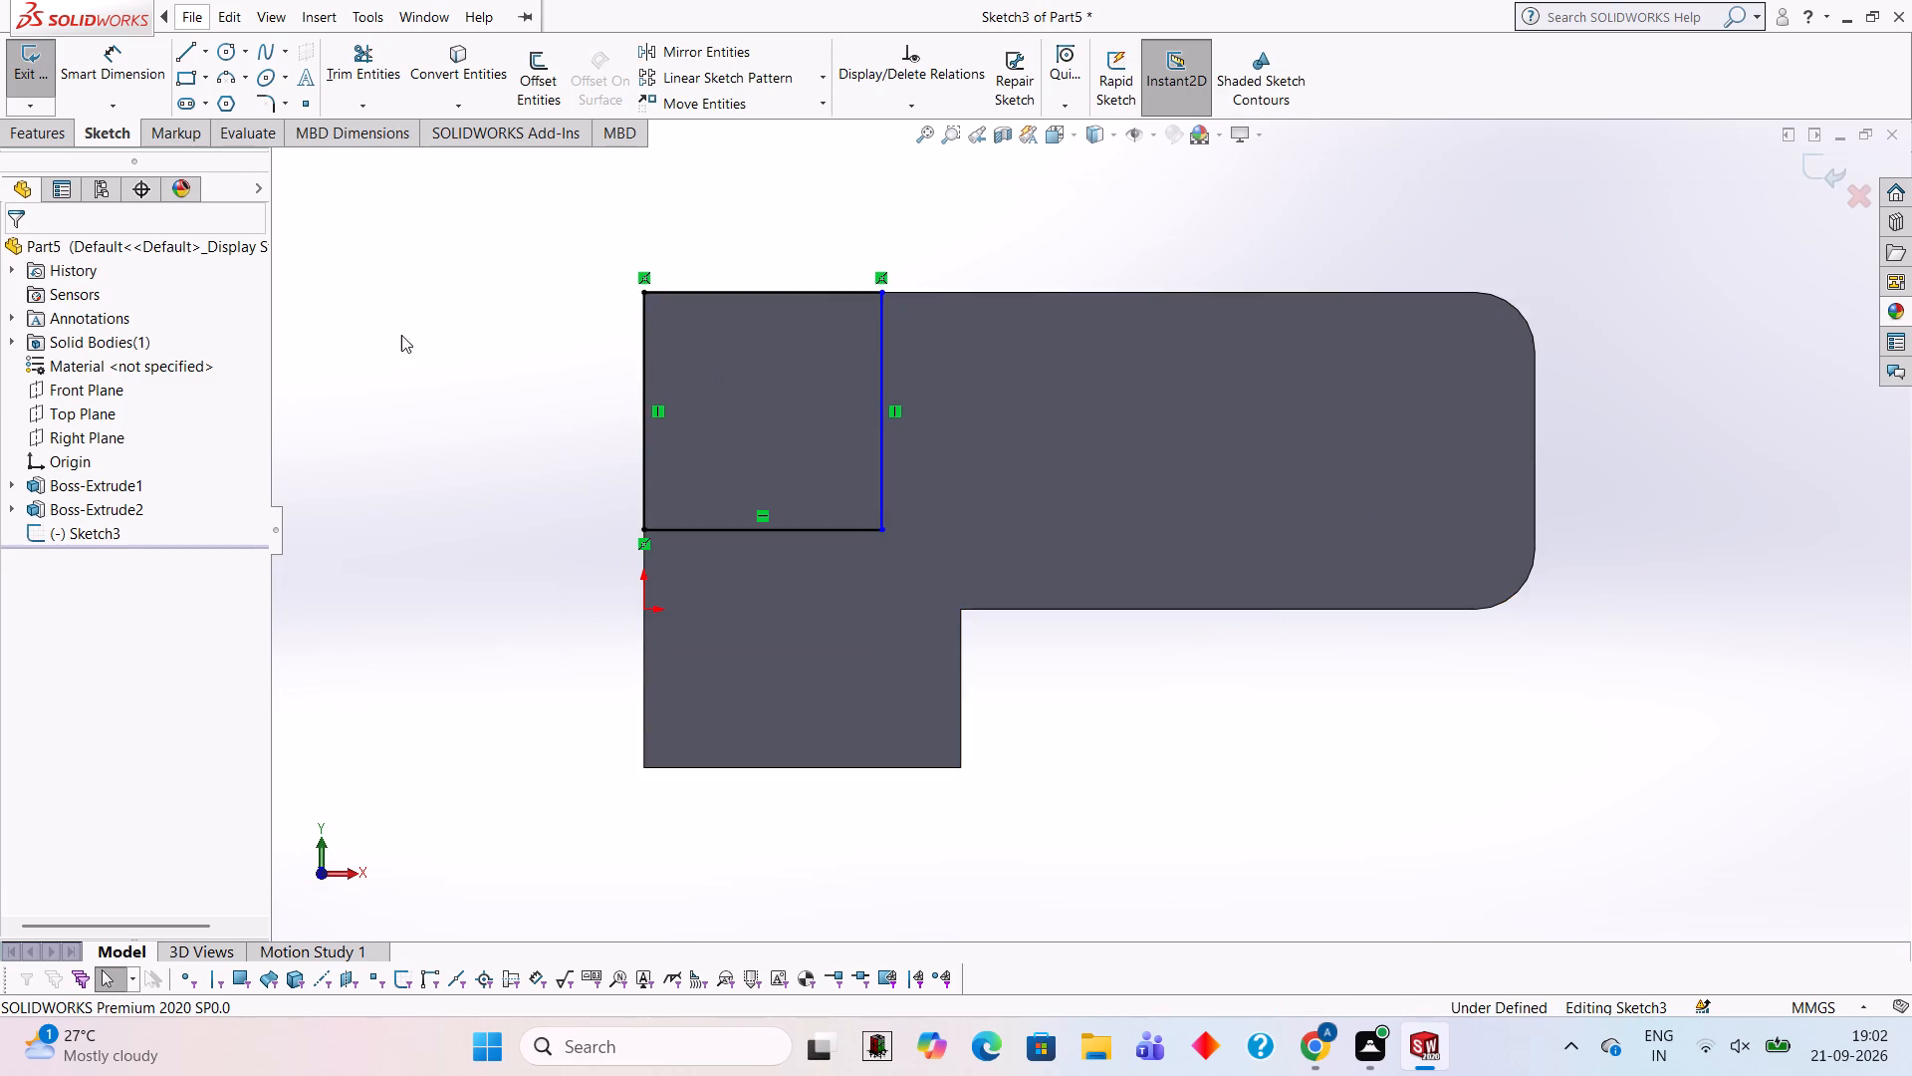
Extrude the square boss profile 35 mm as a blind boss merged with the body.
left_click(7, 124)
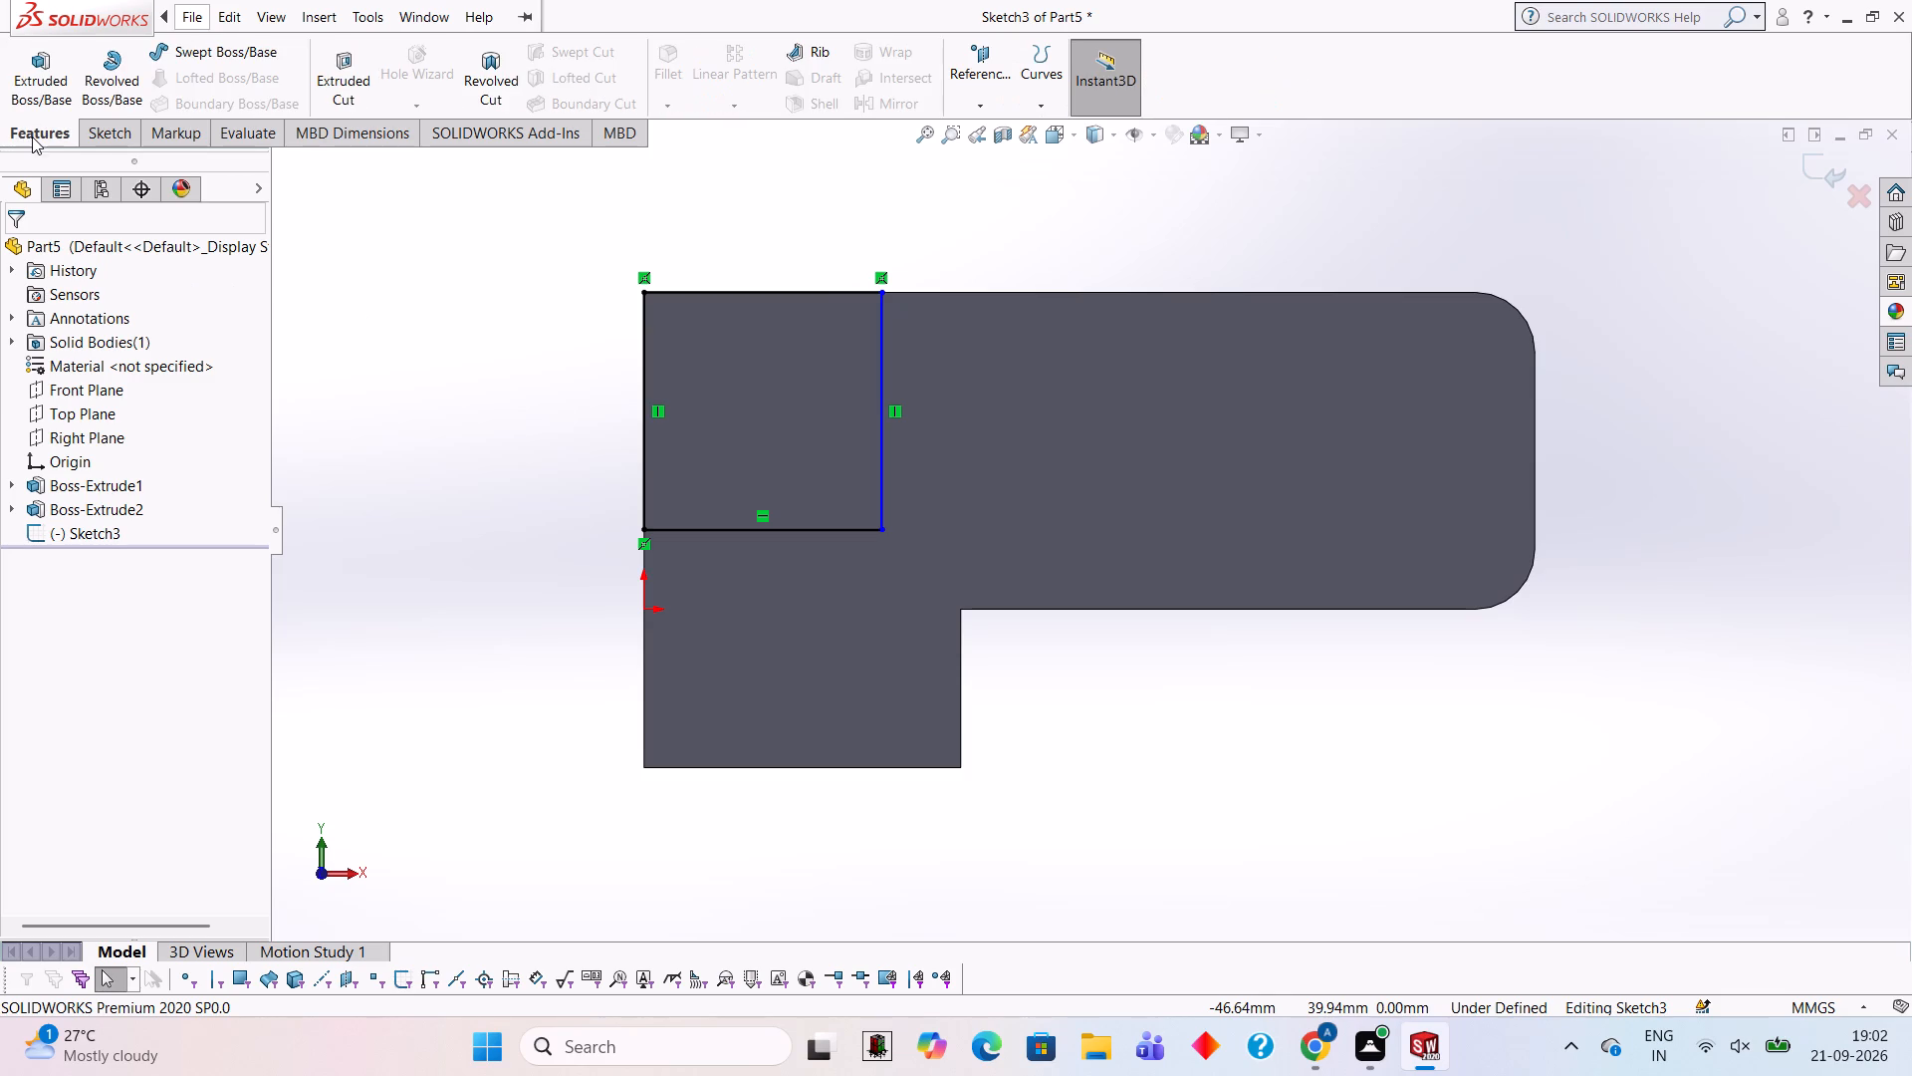
left_click(45, 86)
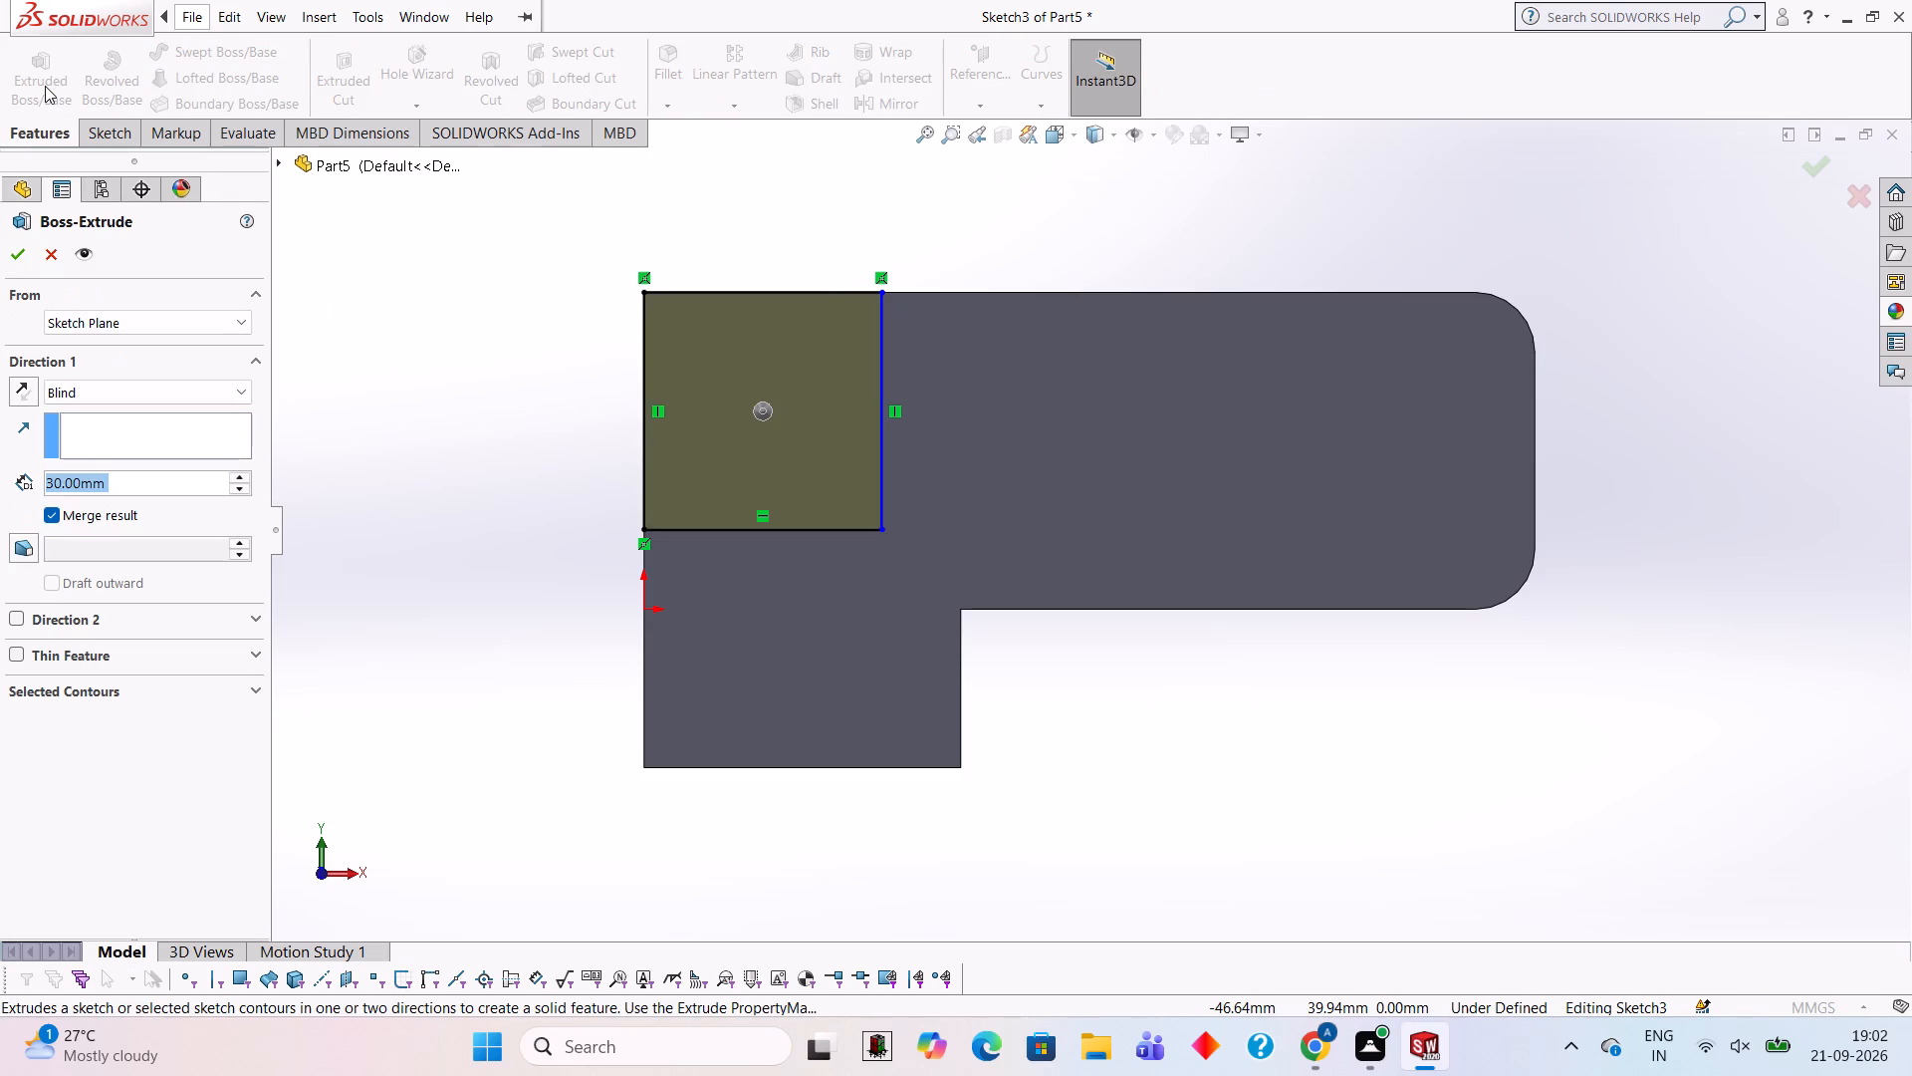
type("35")
key("Return")
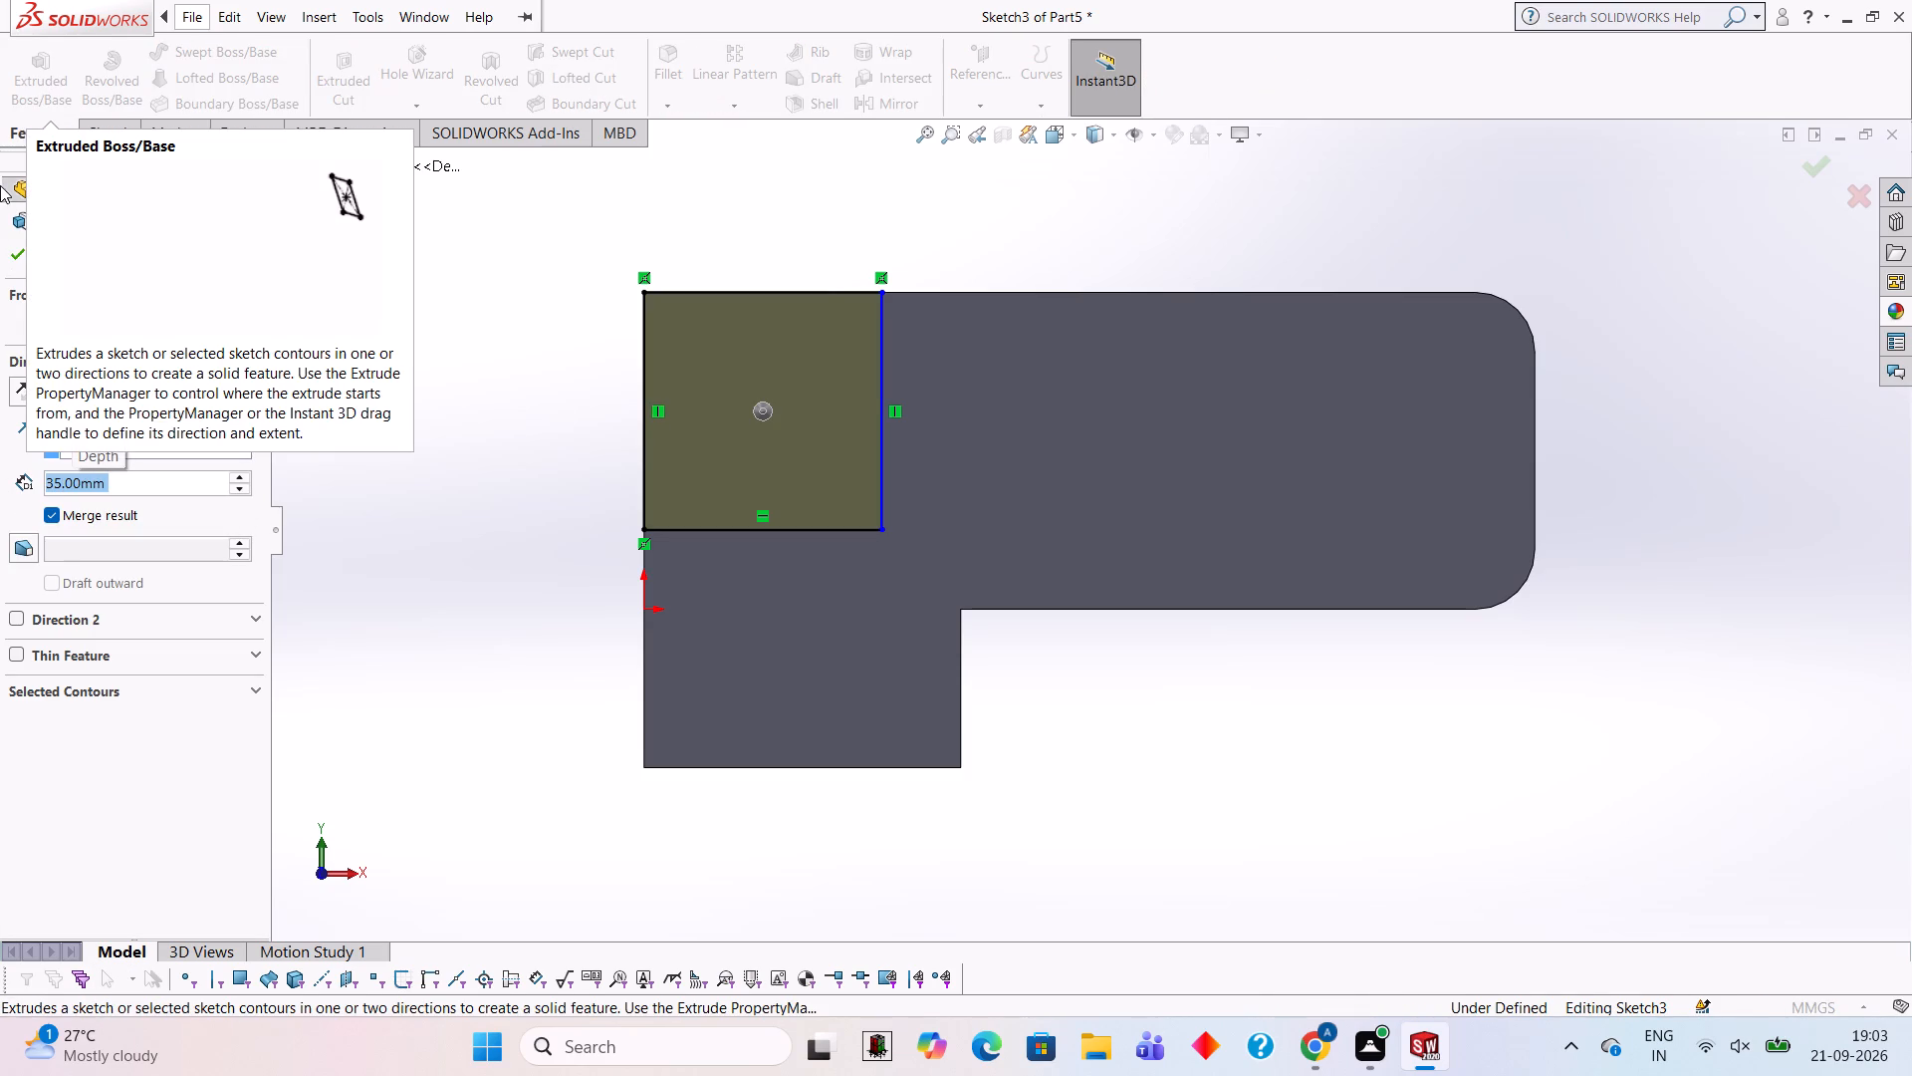
left_click(16, 259)
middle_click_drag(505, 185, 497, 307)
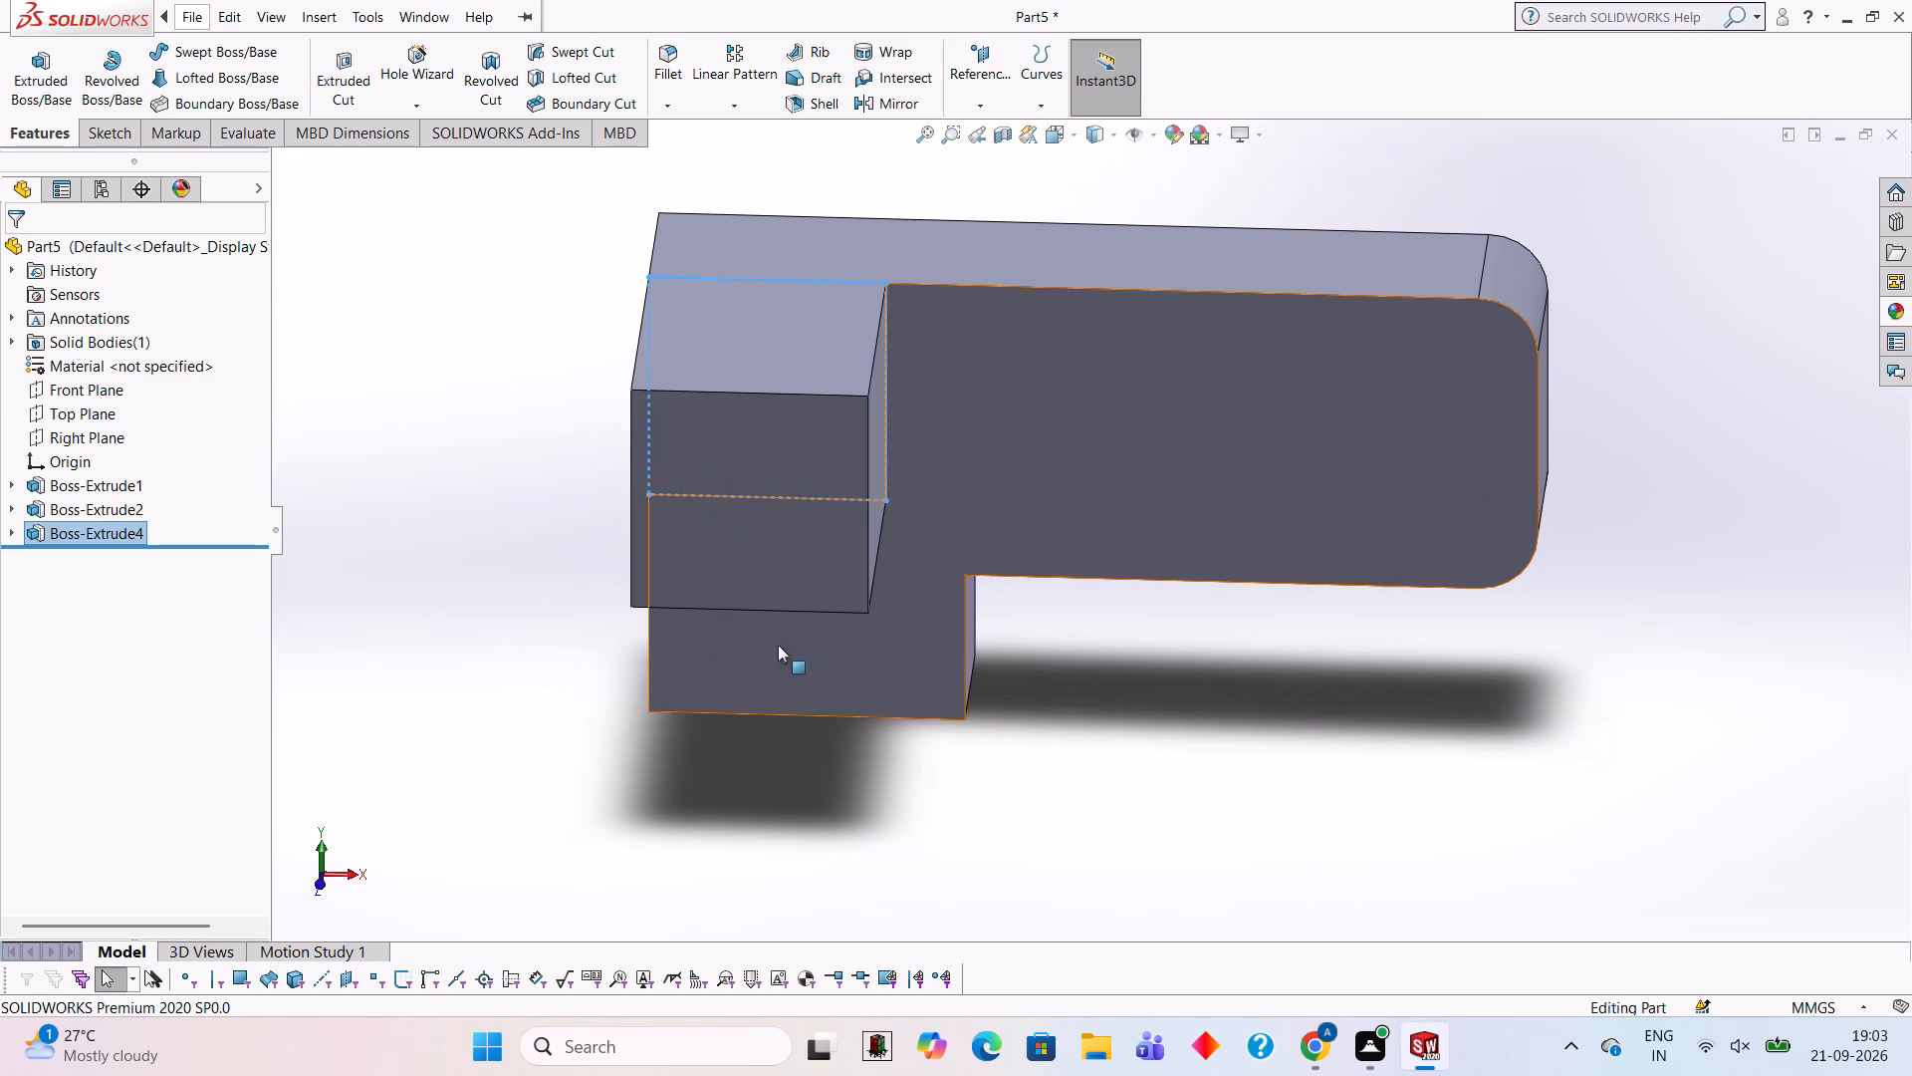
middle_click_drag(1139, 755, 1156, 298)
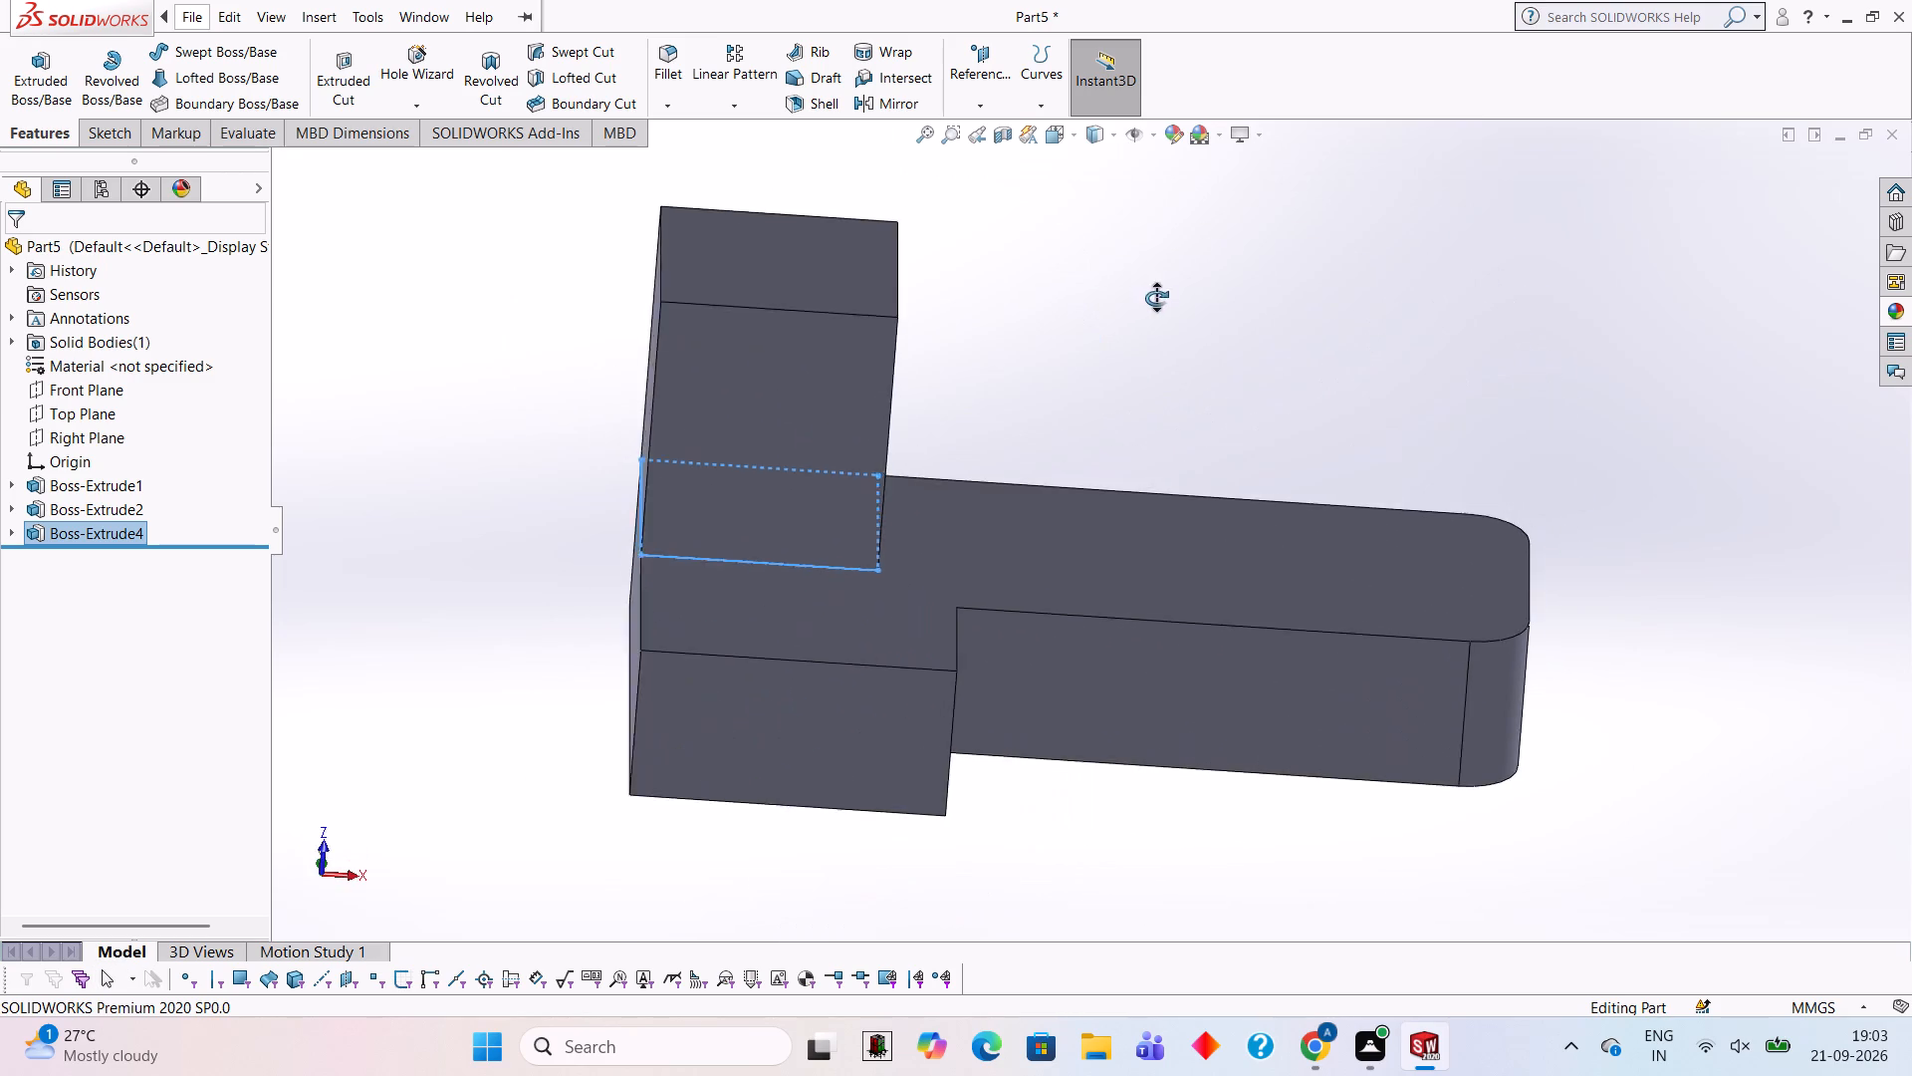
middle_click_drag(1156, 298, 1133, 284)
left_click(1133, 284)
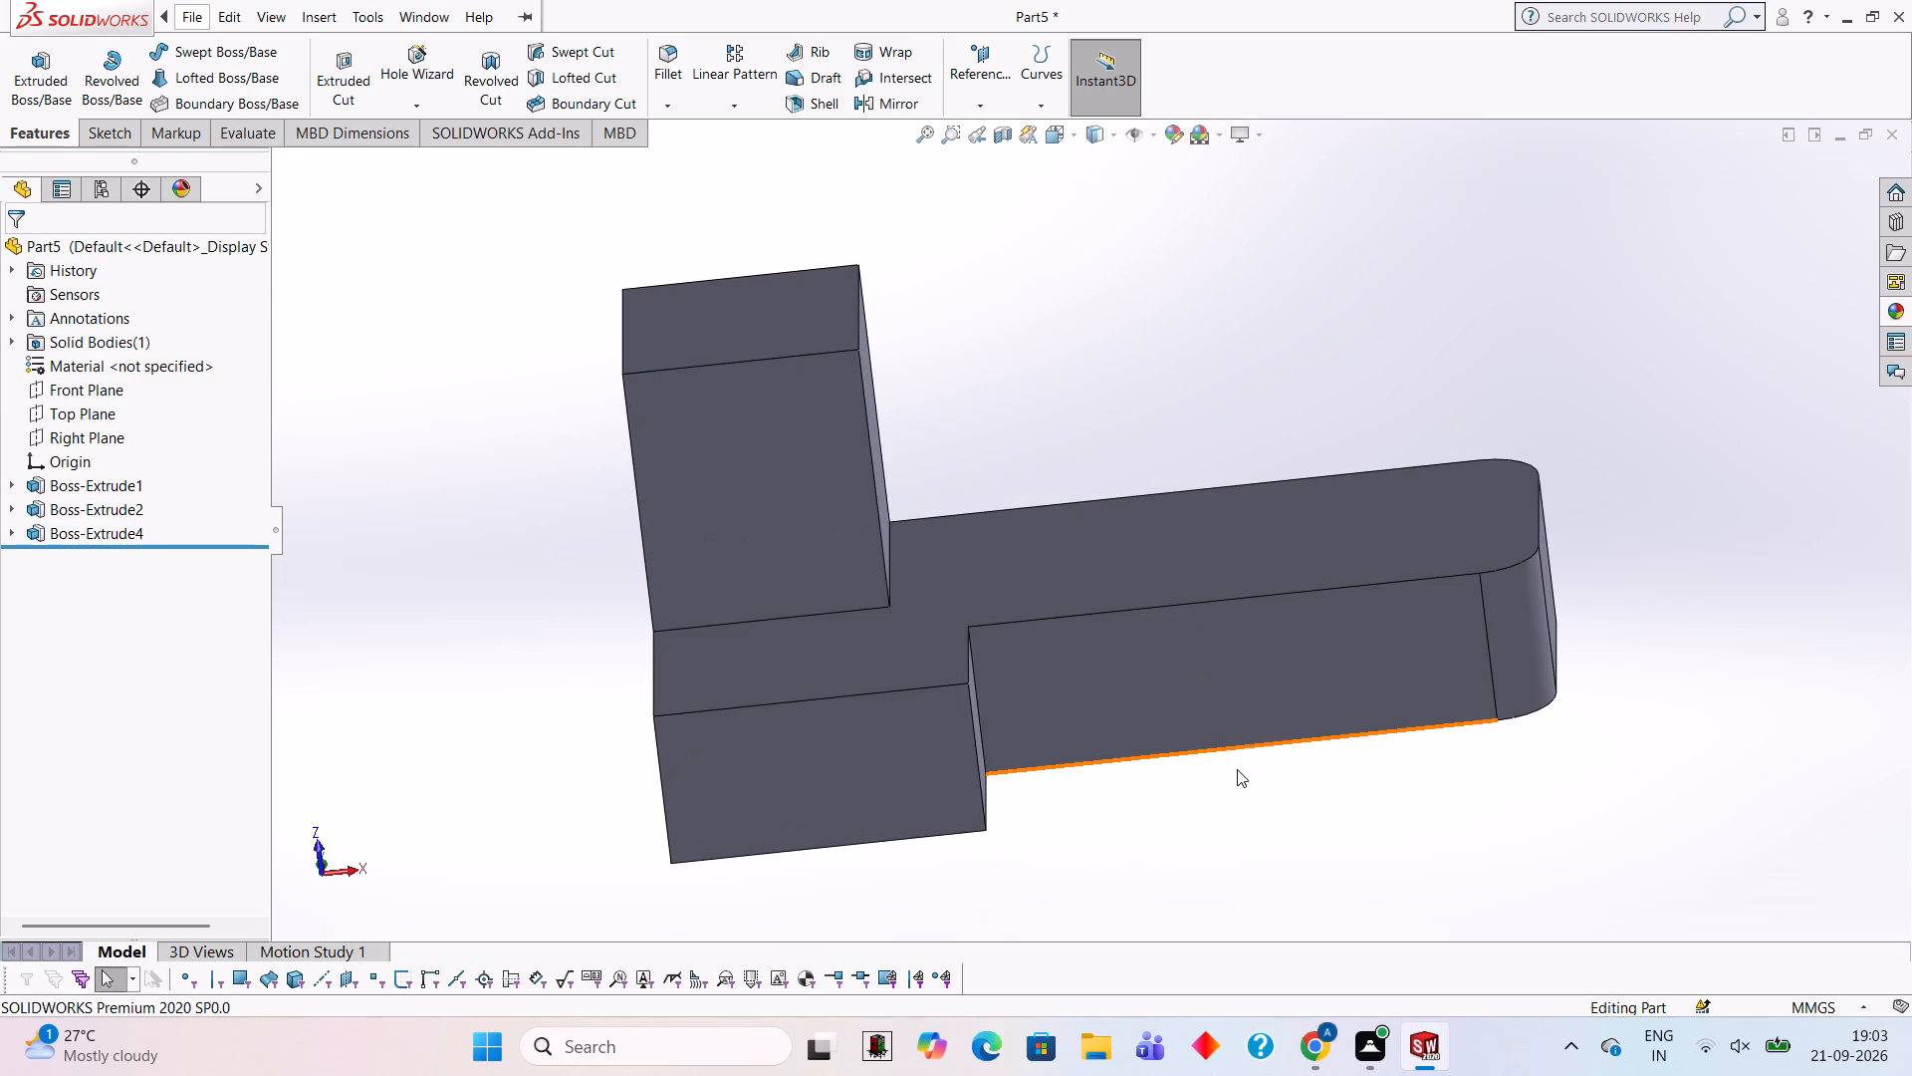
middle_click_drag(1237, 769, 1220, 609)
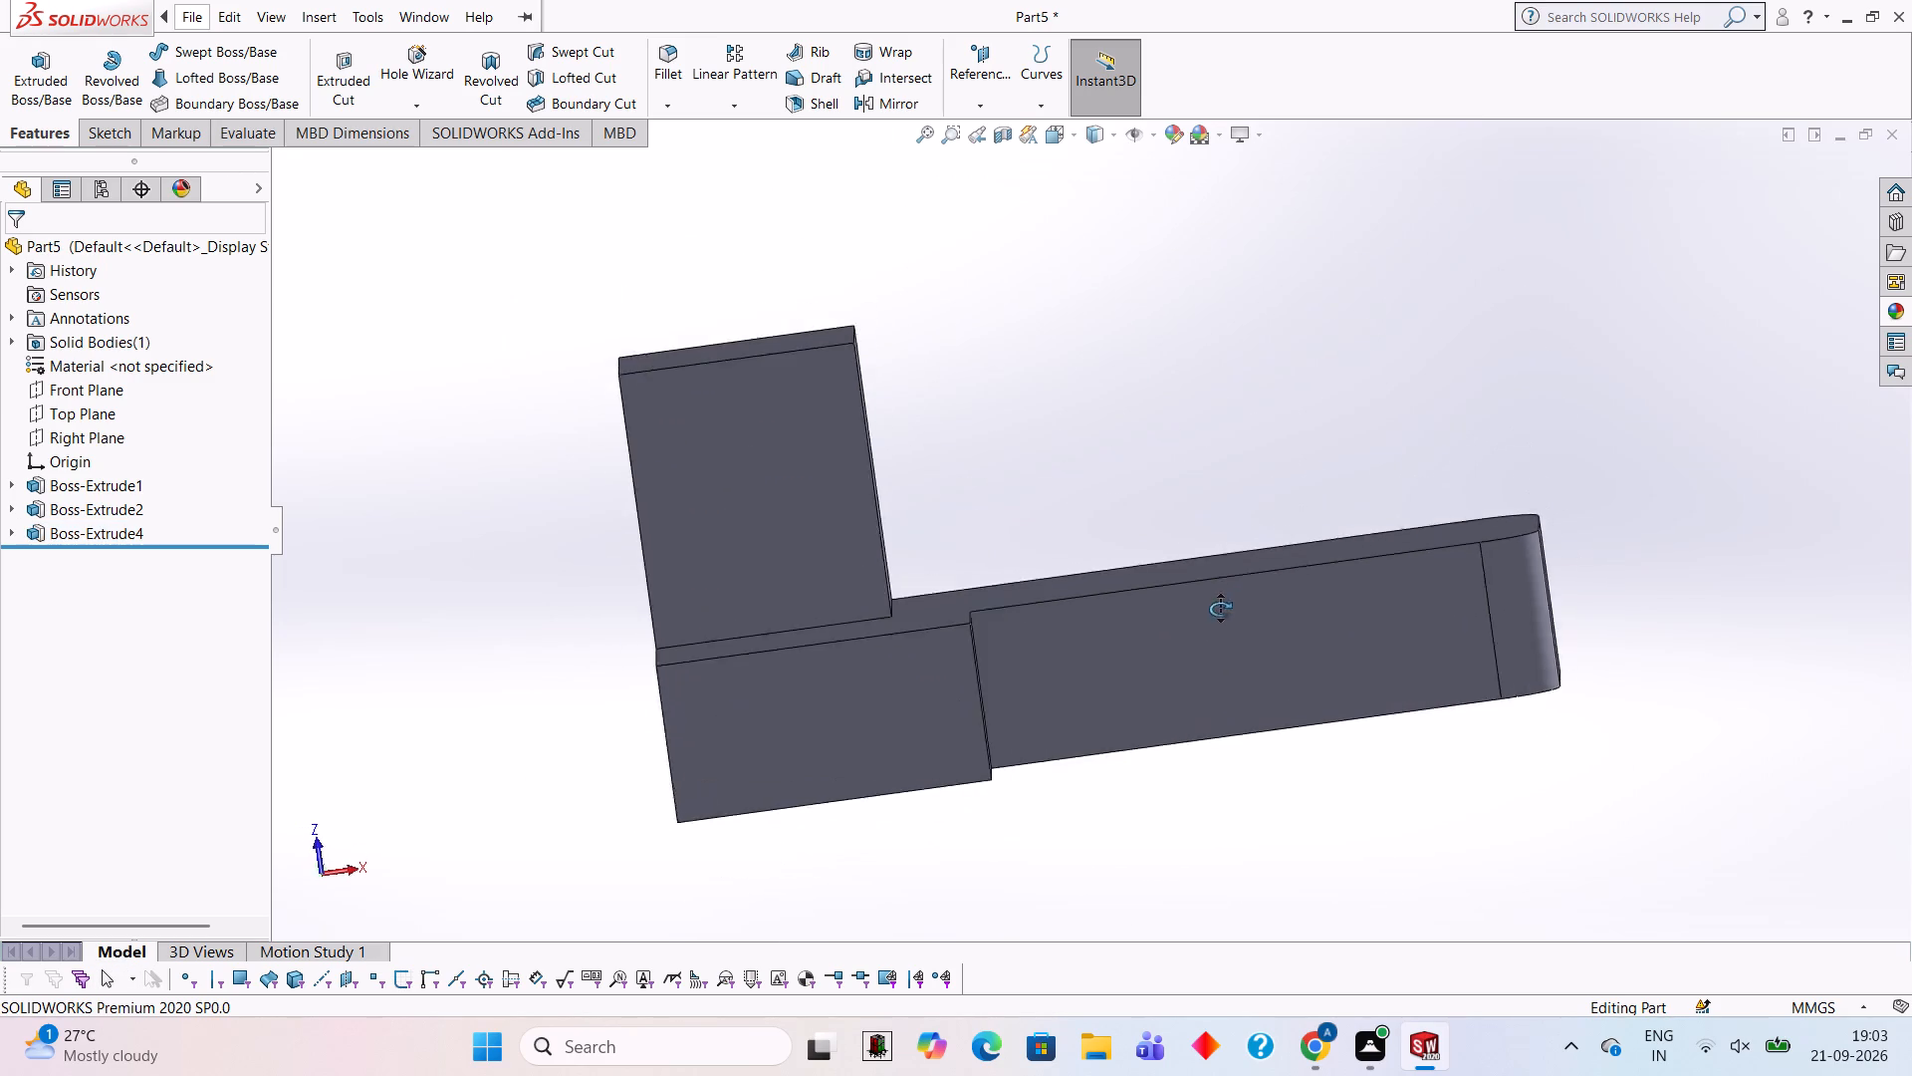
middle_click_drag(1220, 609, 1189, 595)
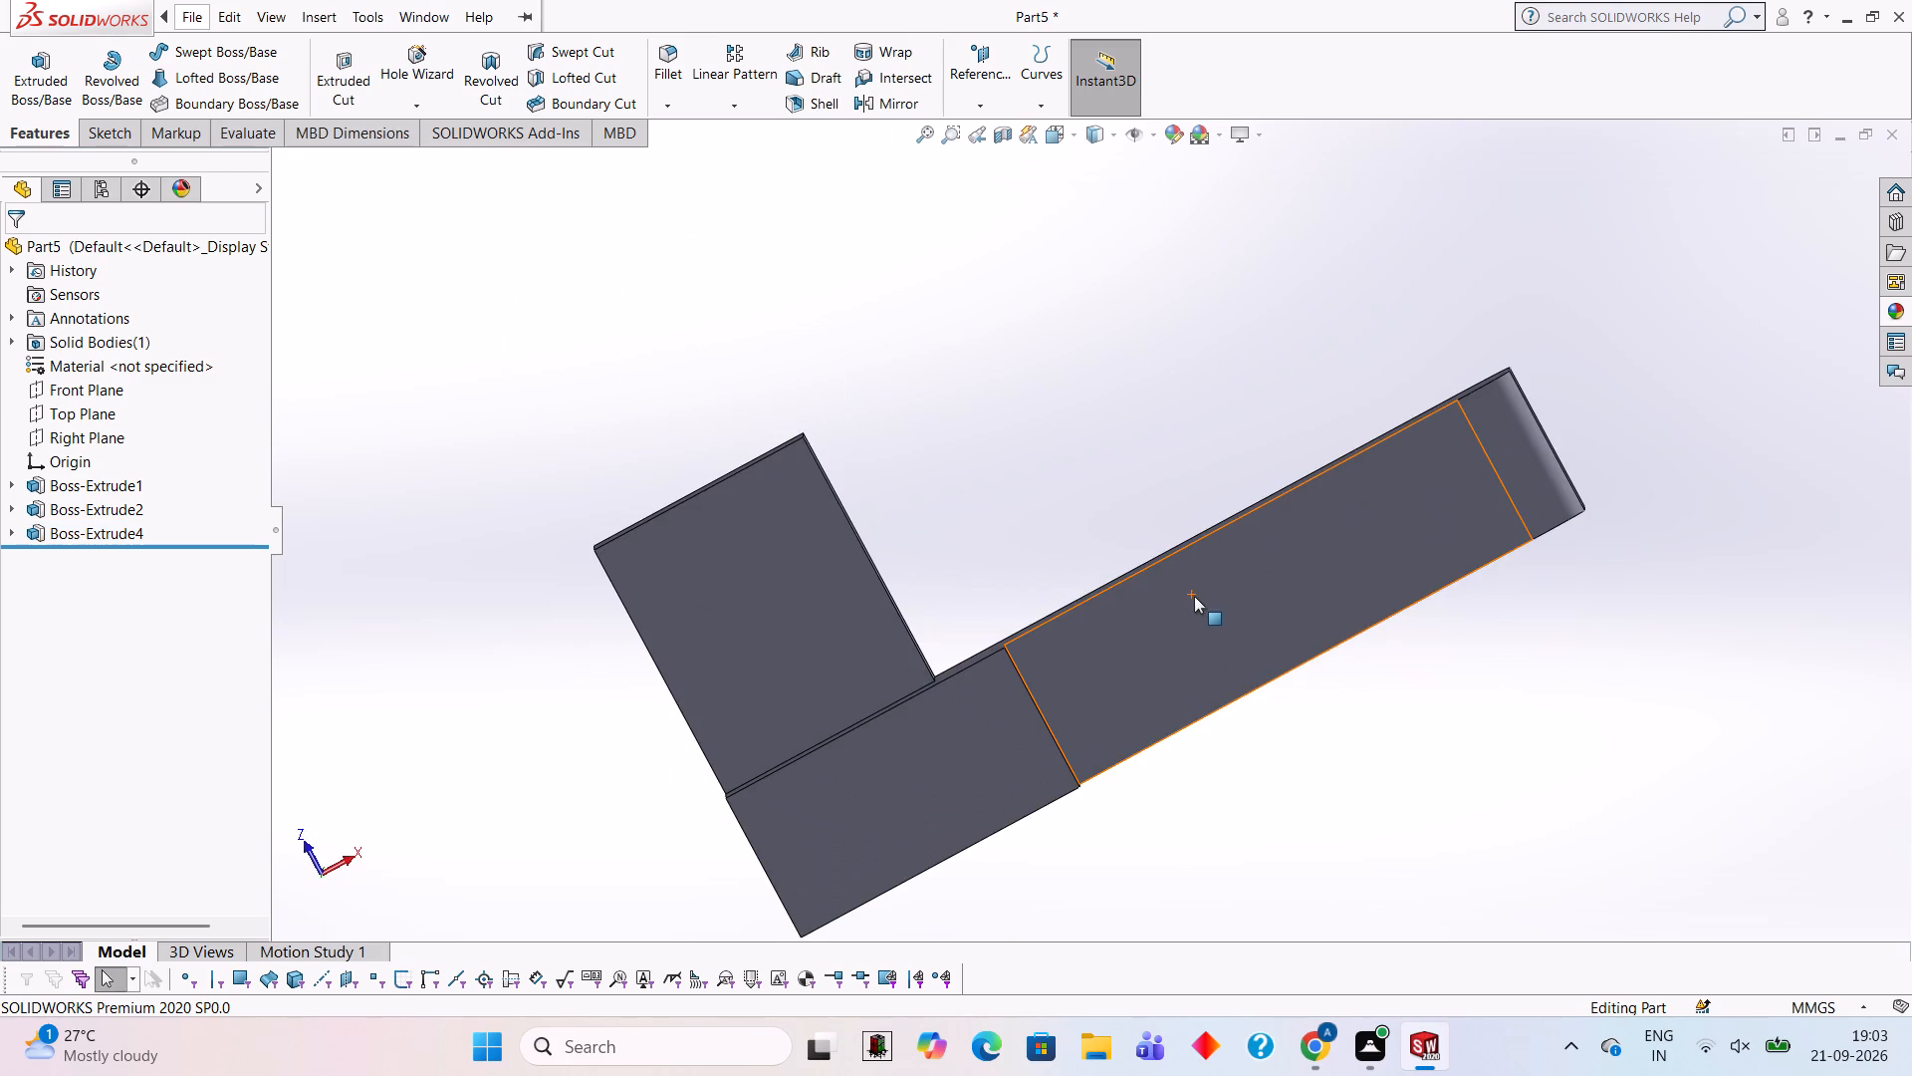
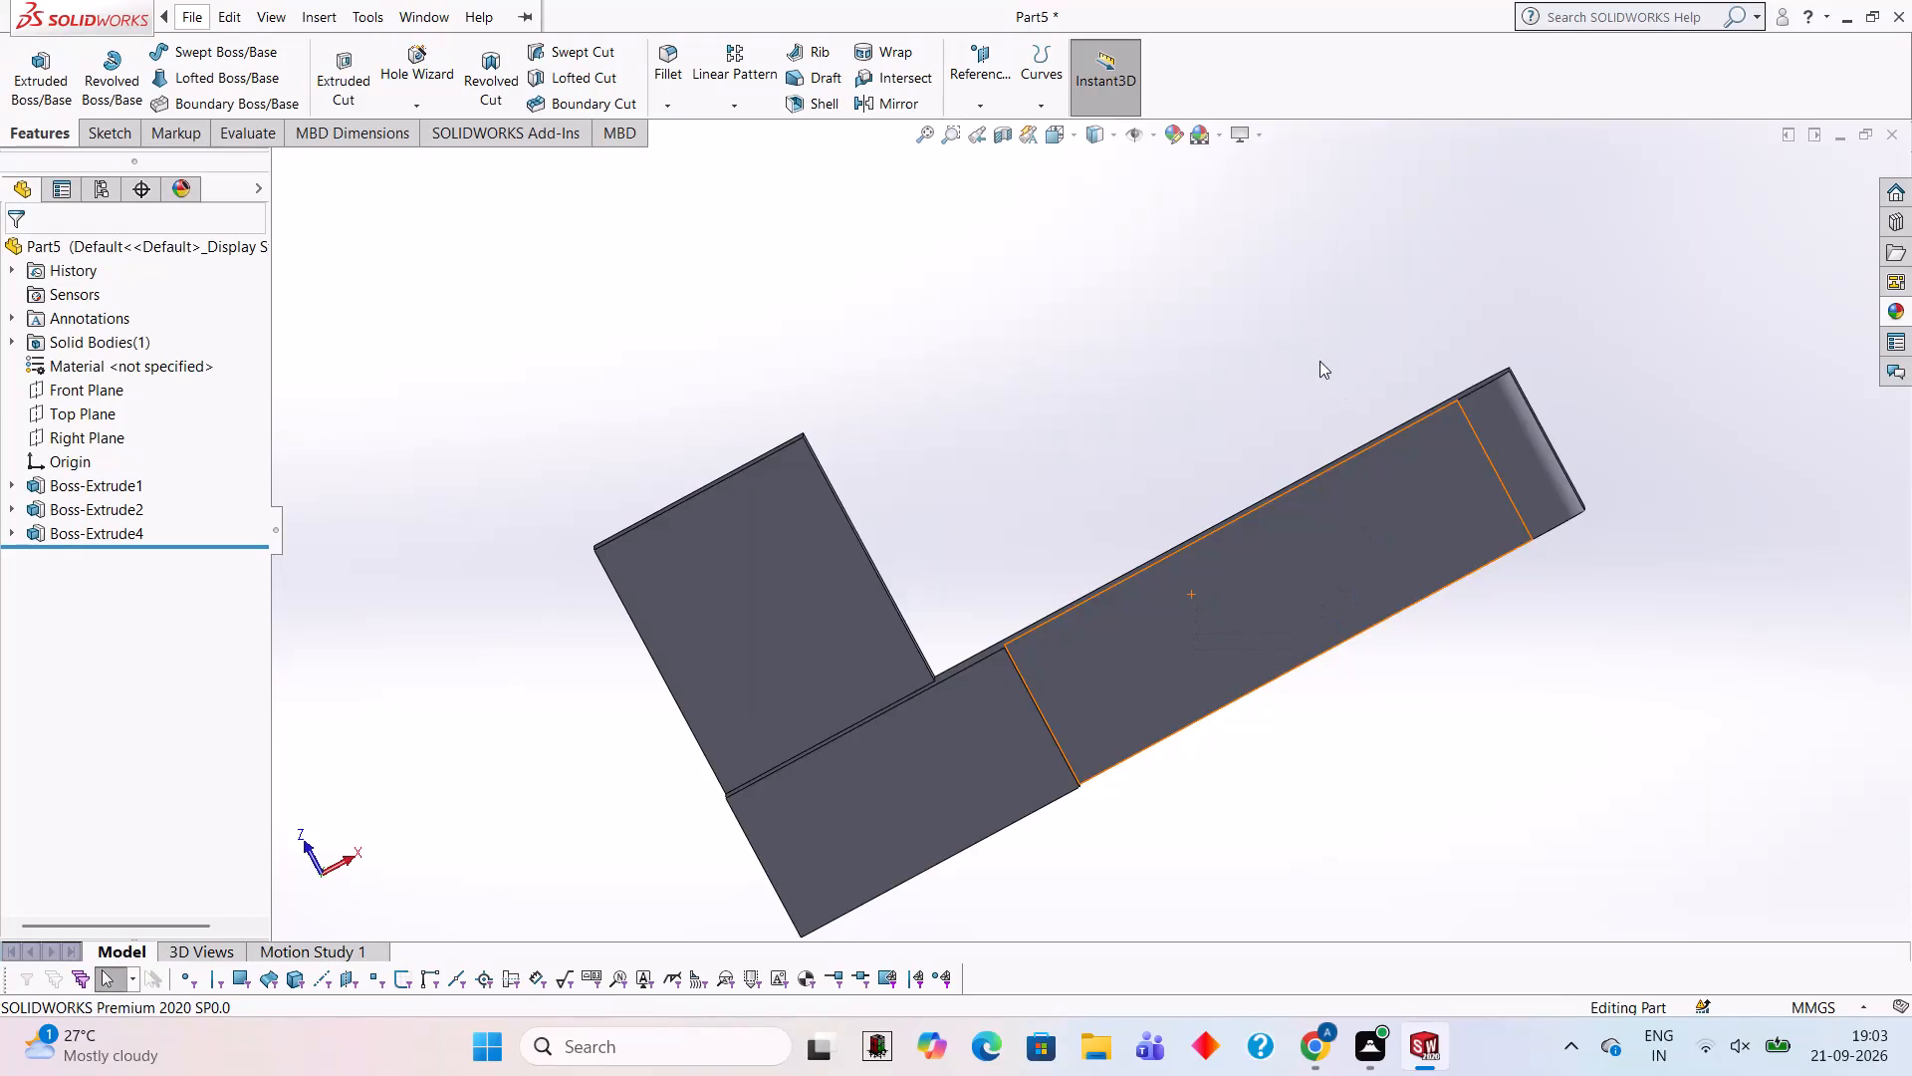
Start a sketch on the L-shaped face of the first extruded block, viewed square-on.
middle_click_drag(1319, 362, 1442, 785)
middle_click_drag(1313, 252, 1258, 487)
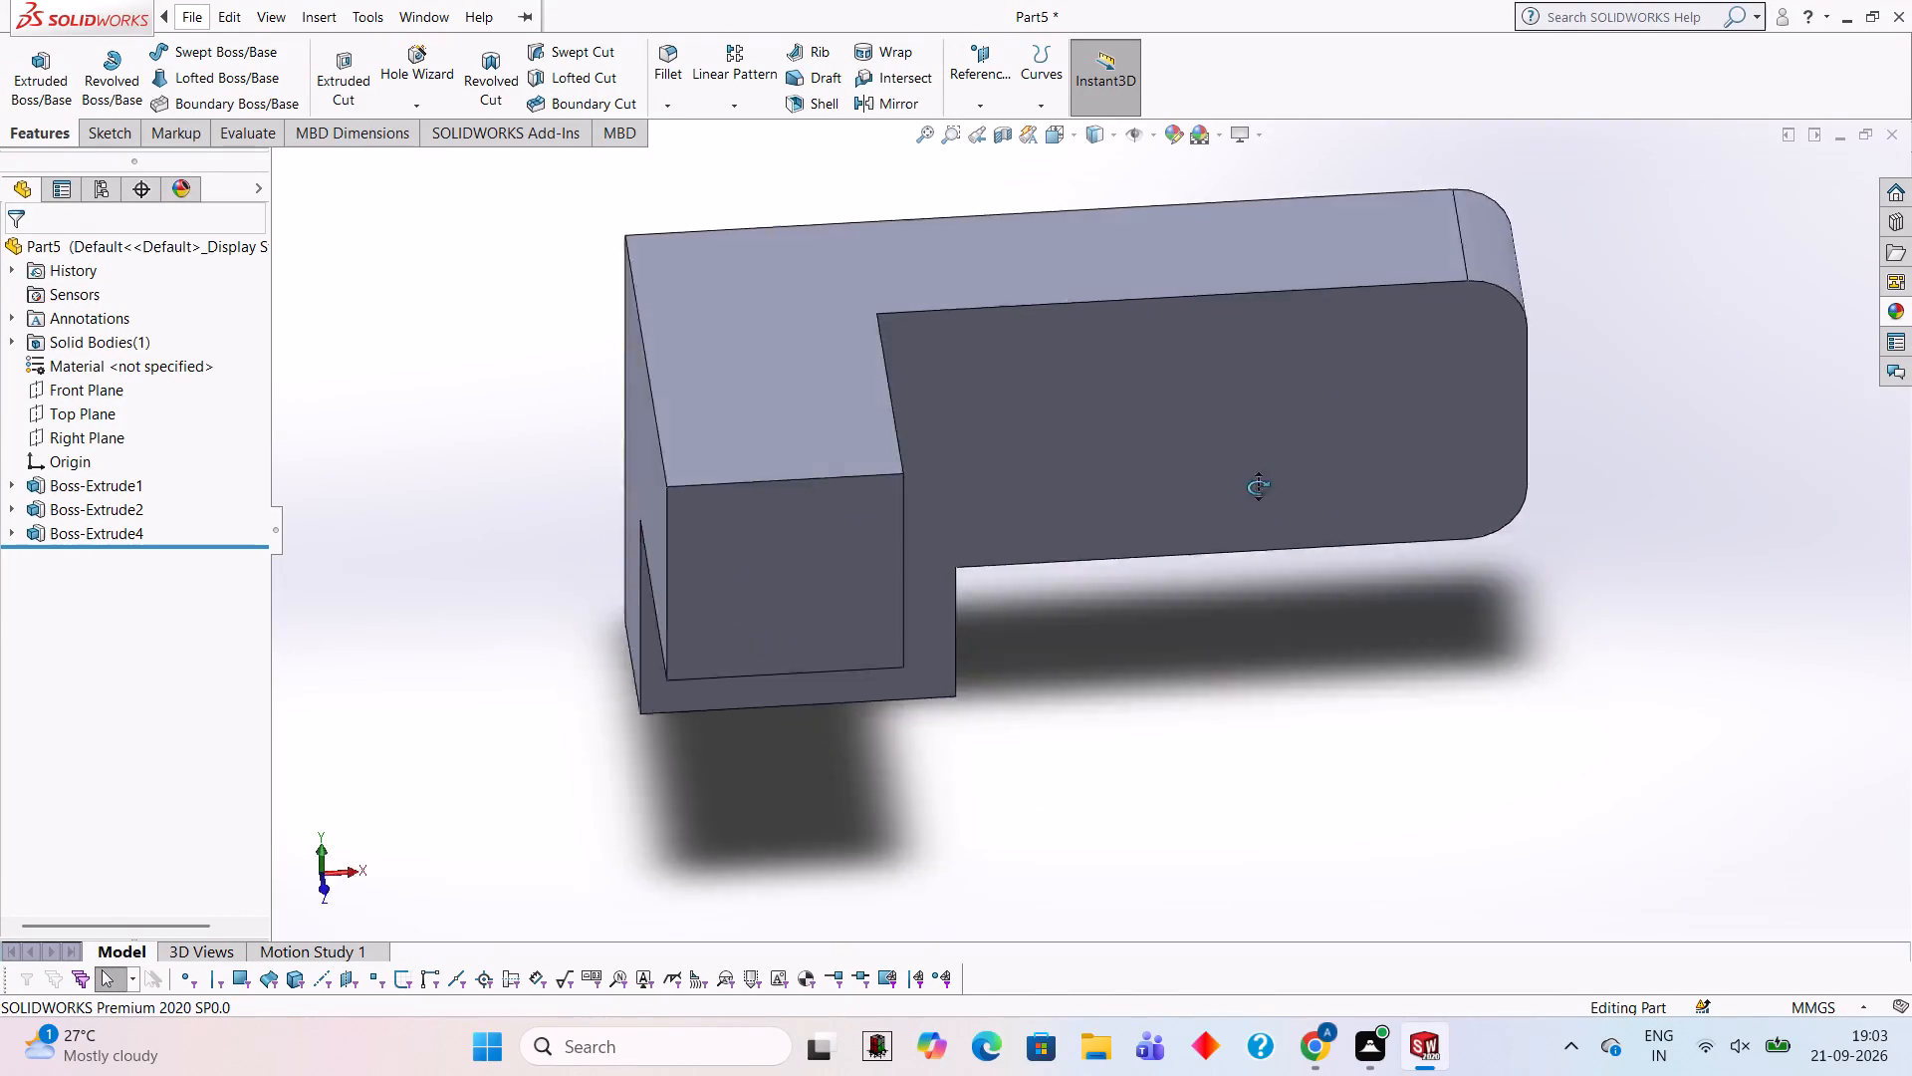
middle_click_drag(1258, 487, 1248, 799)
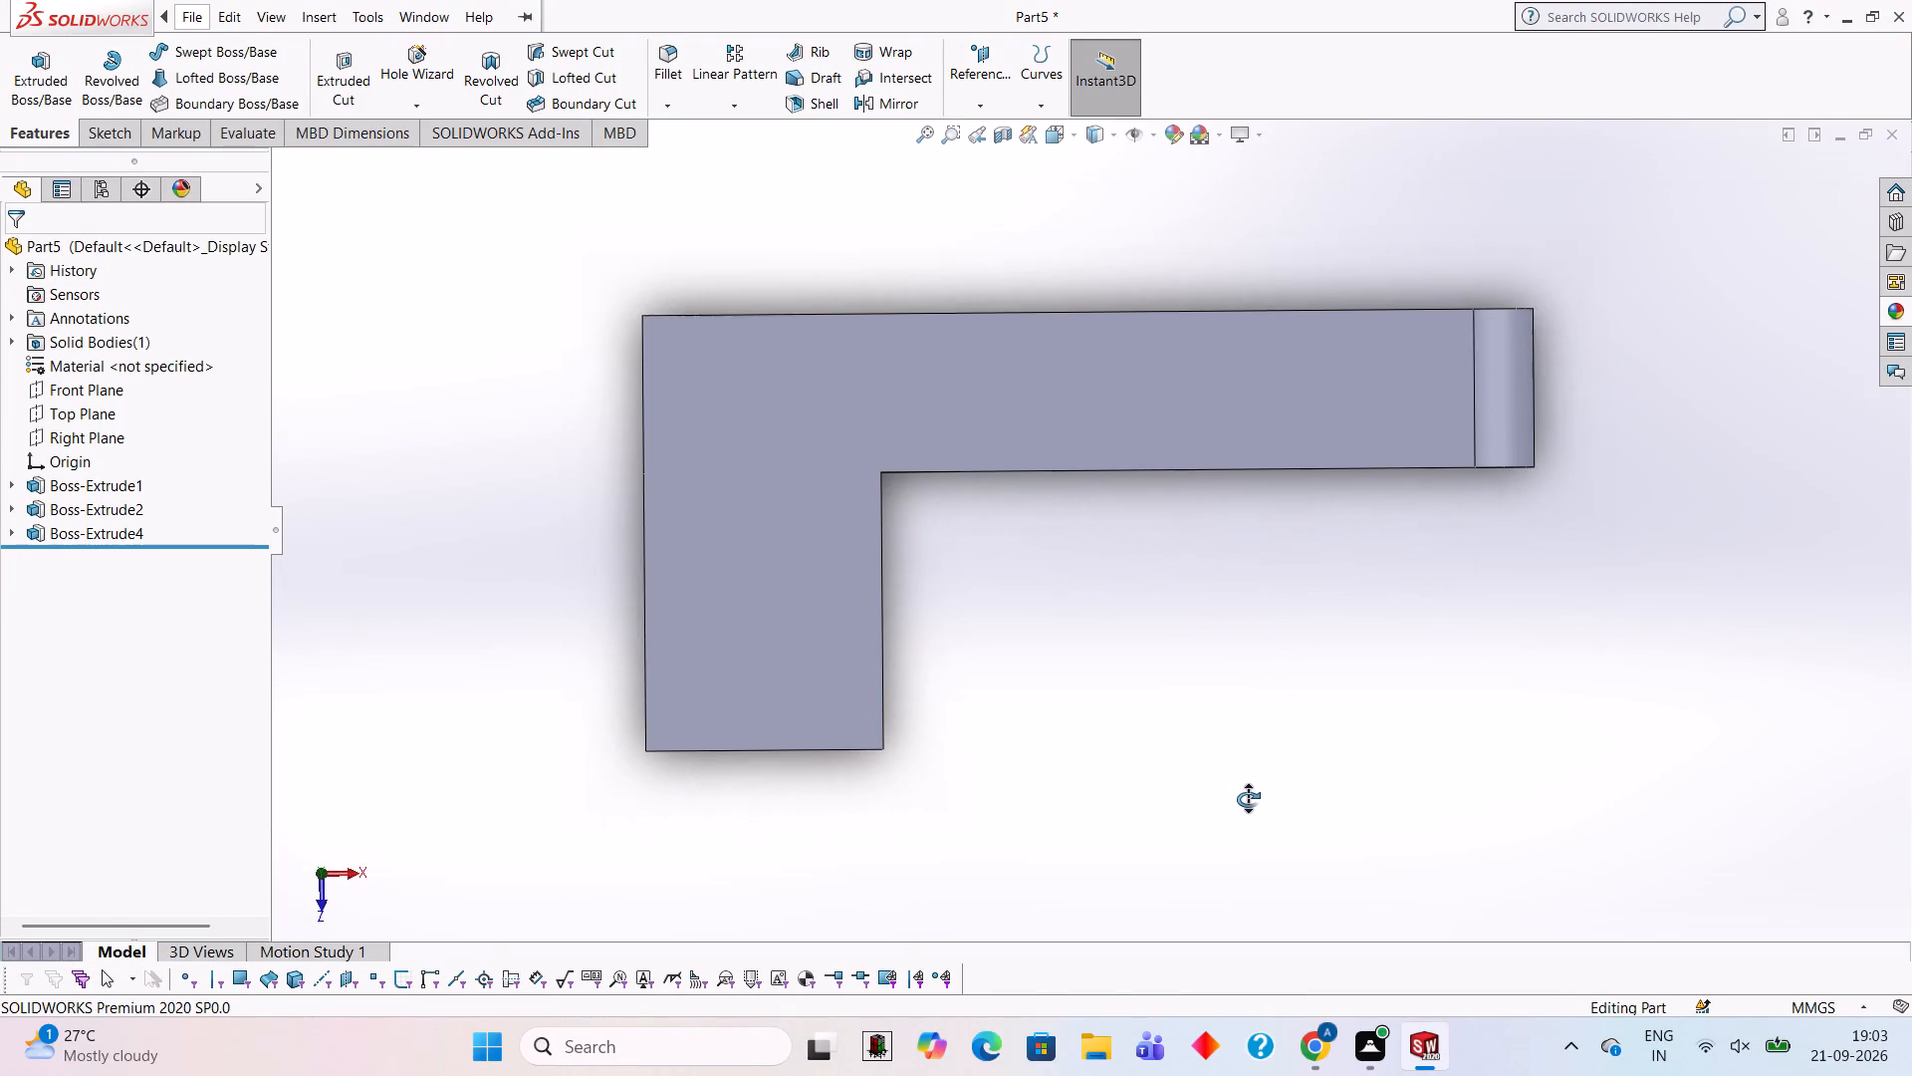
middle_click_drag(1248, 799, 1245, 799)
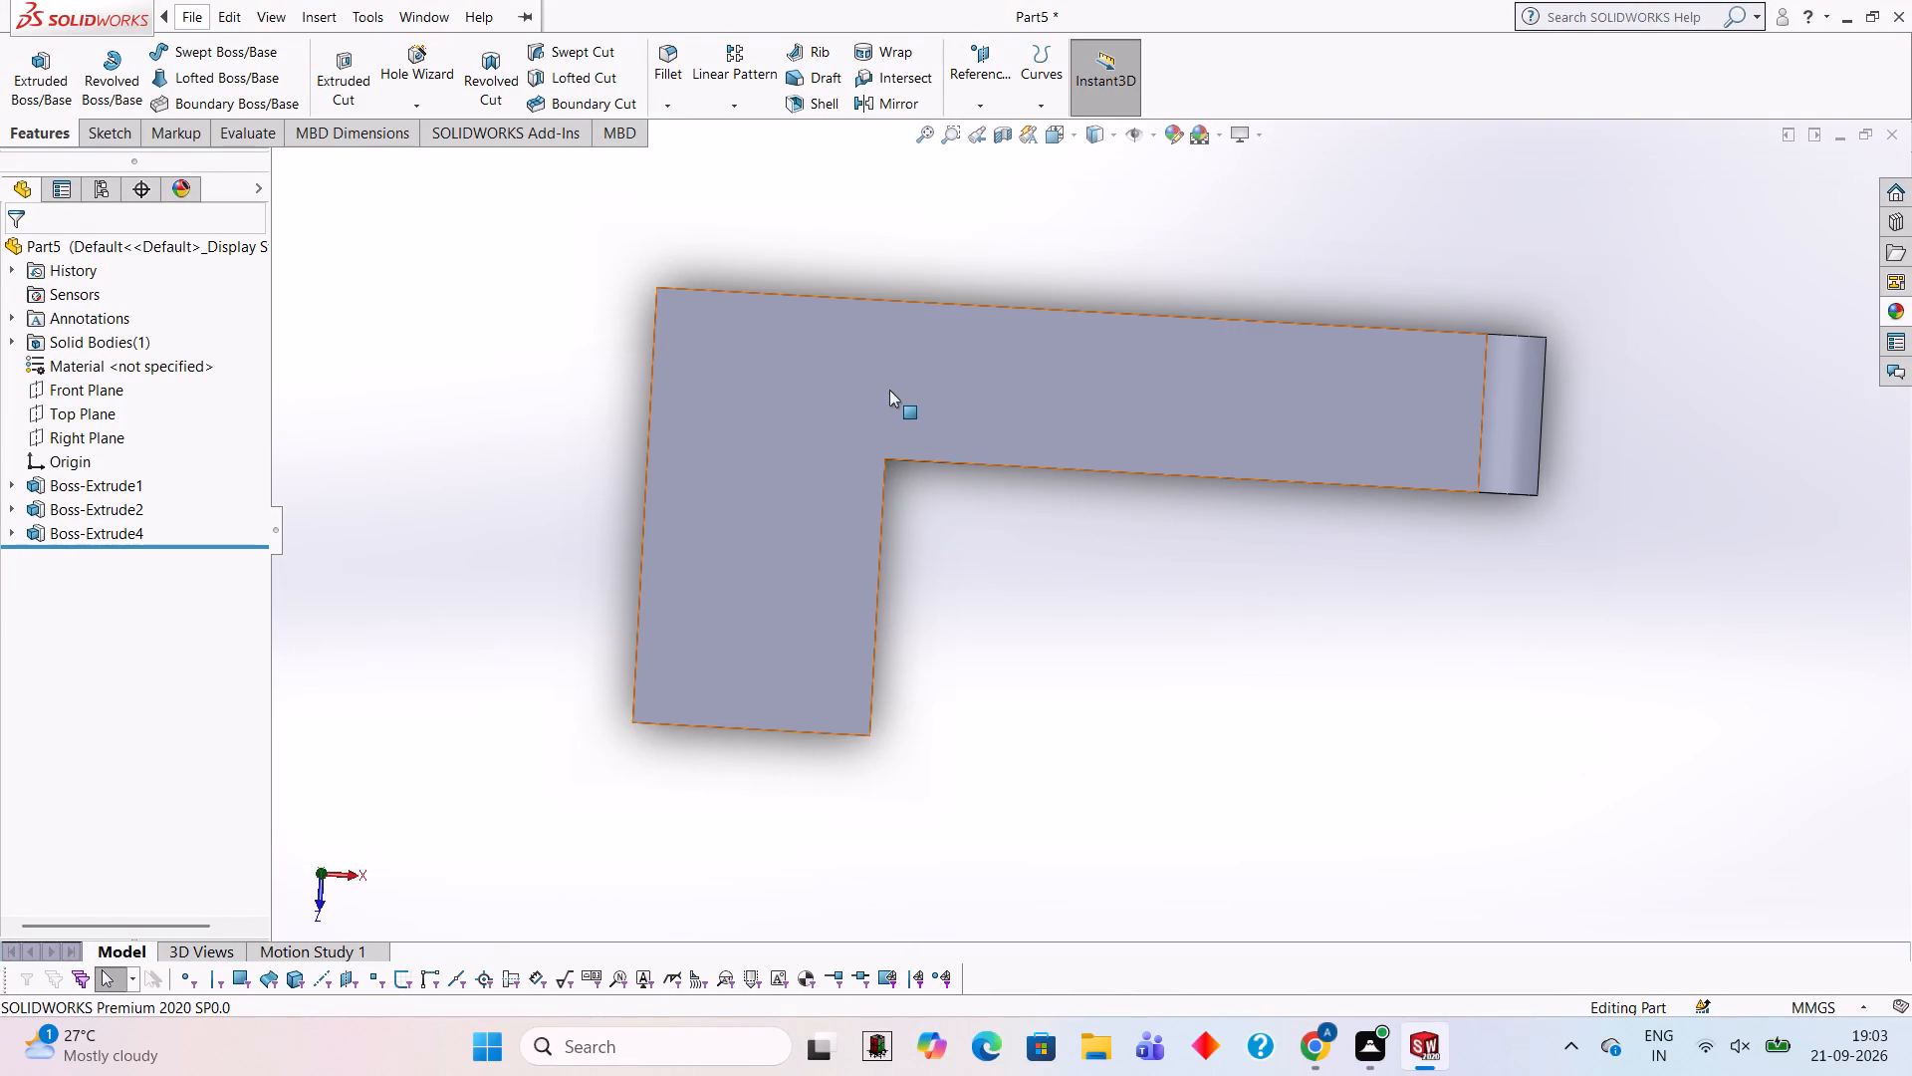
left_click(889, 390)
left_click(978, 329)
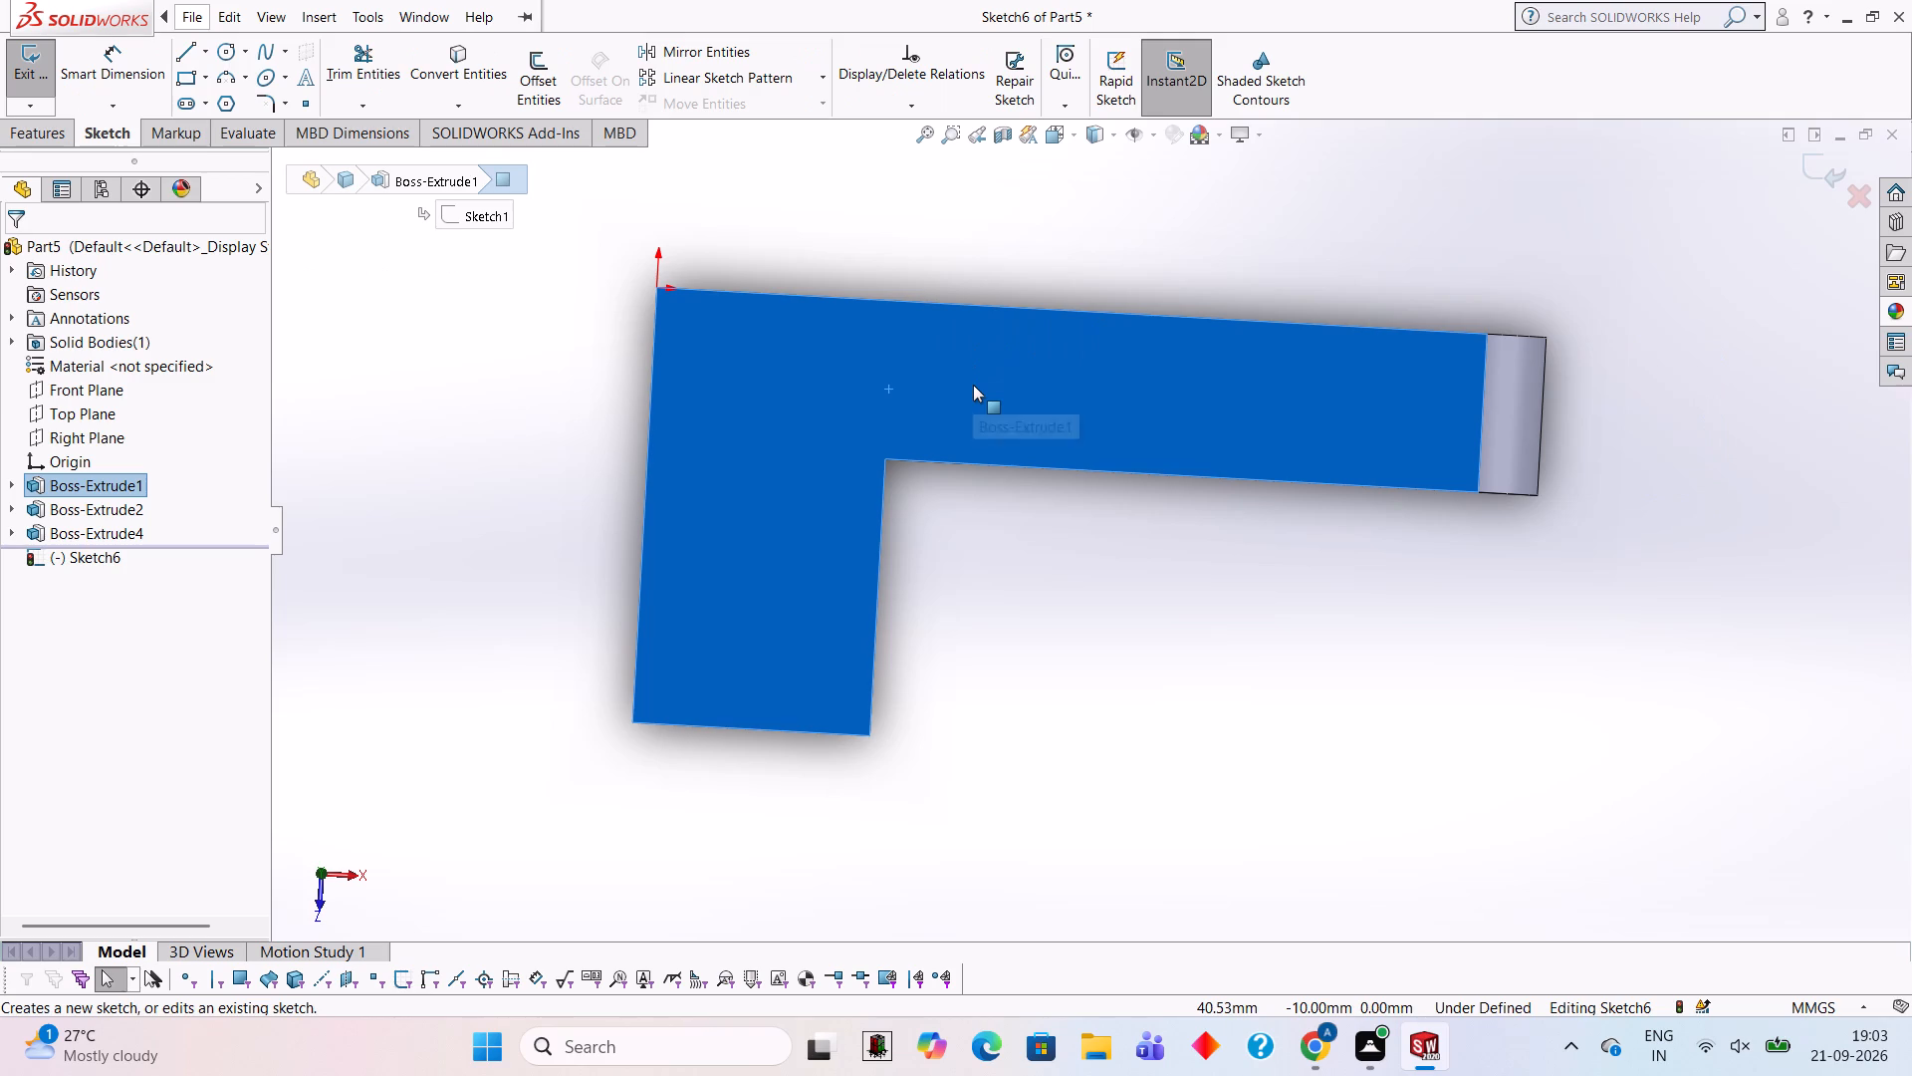
key("ctrl+8")
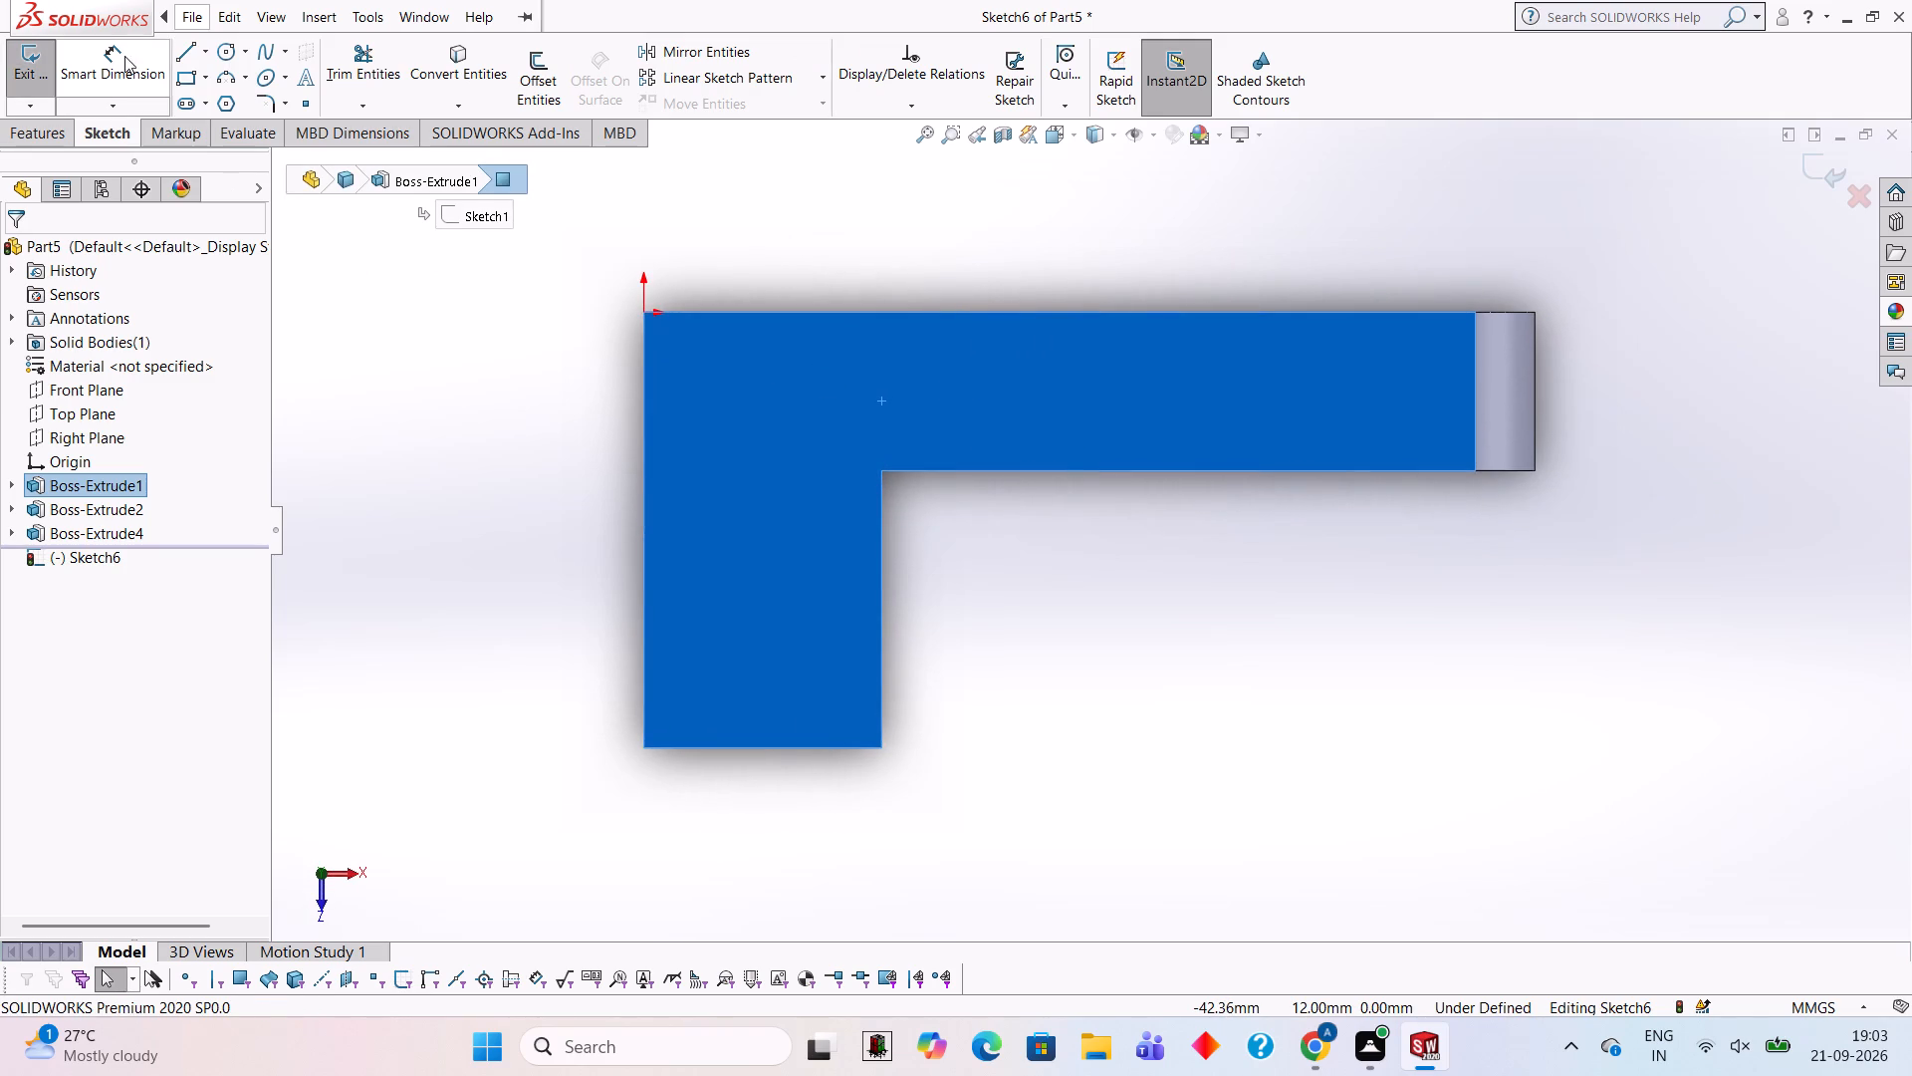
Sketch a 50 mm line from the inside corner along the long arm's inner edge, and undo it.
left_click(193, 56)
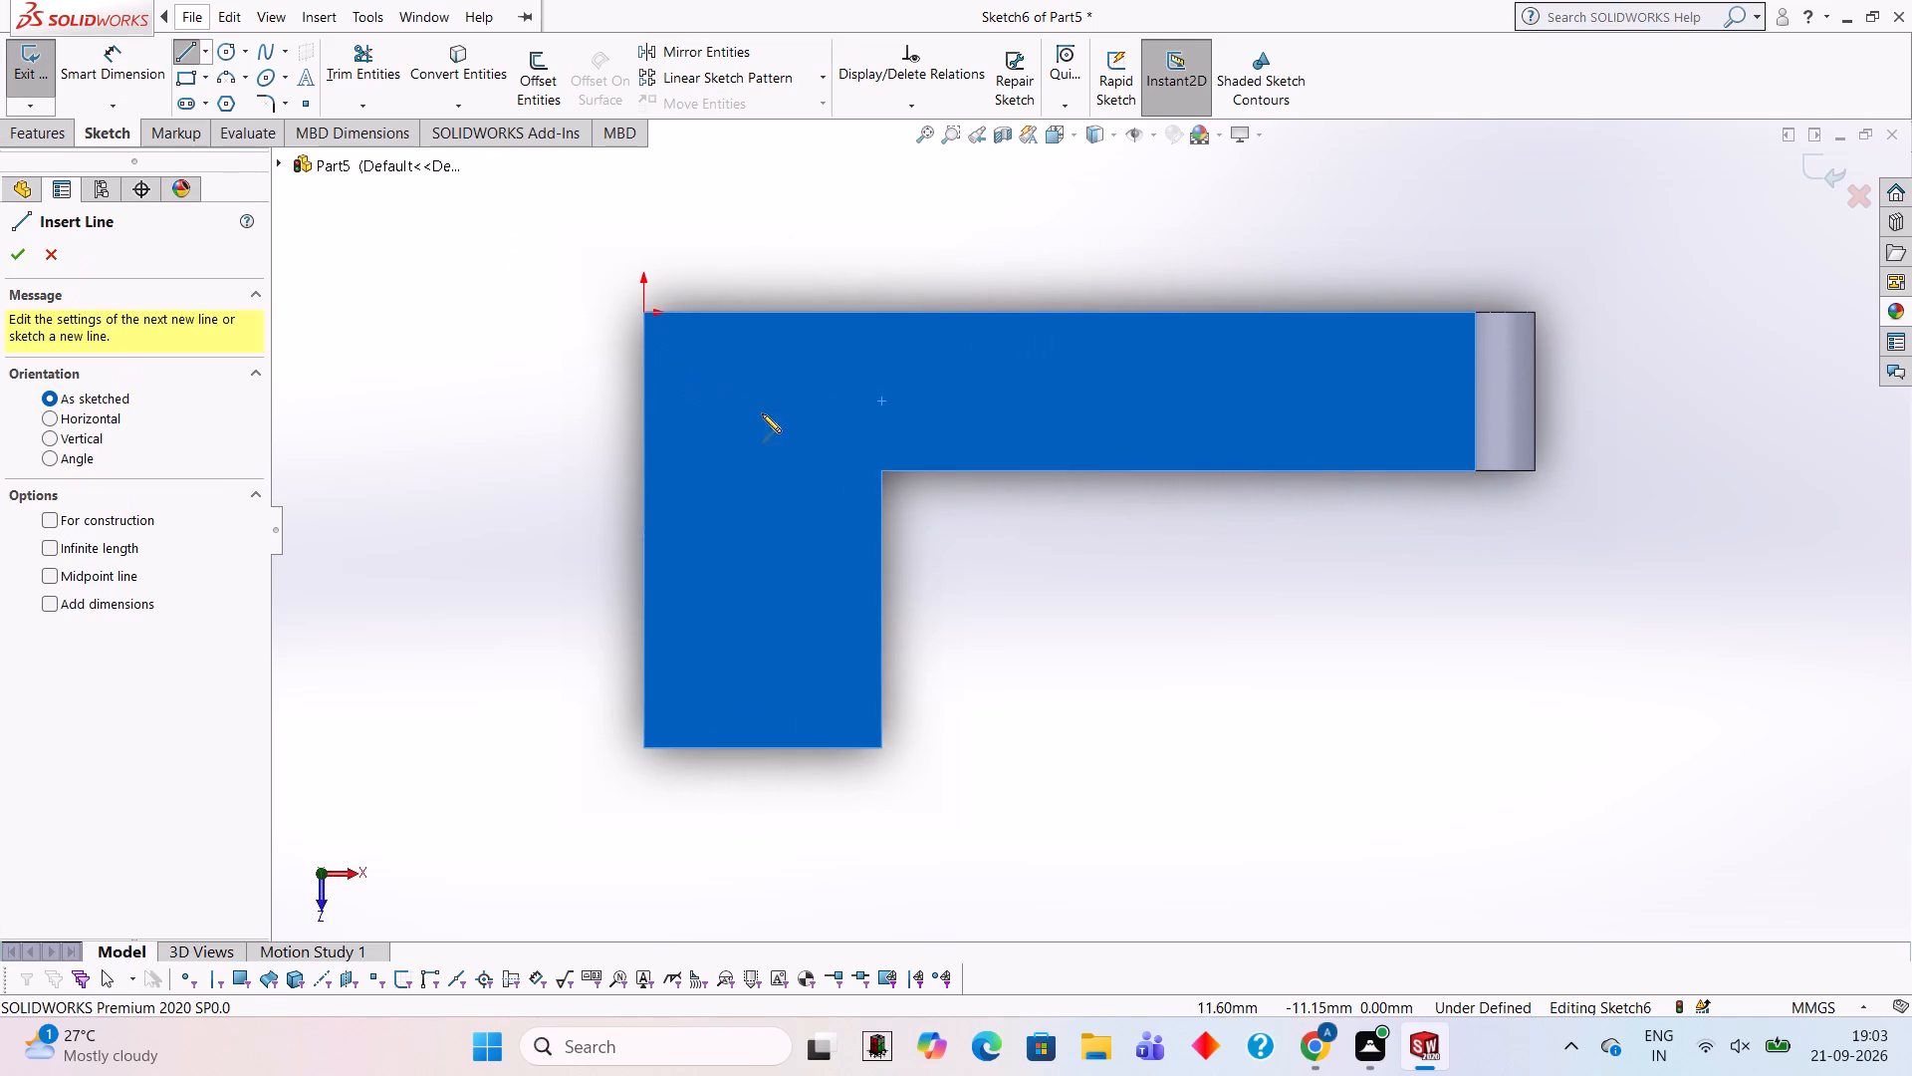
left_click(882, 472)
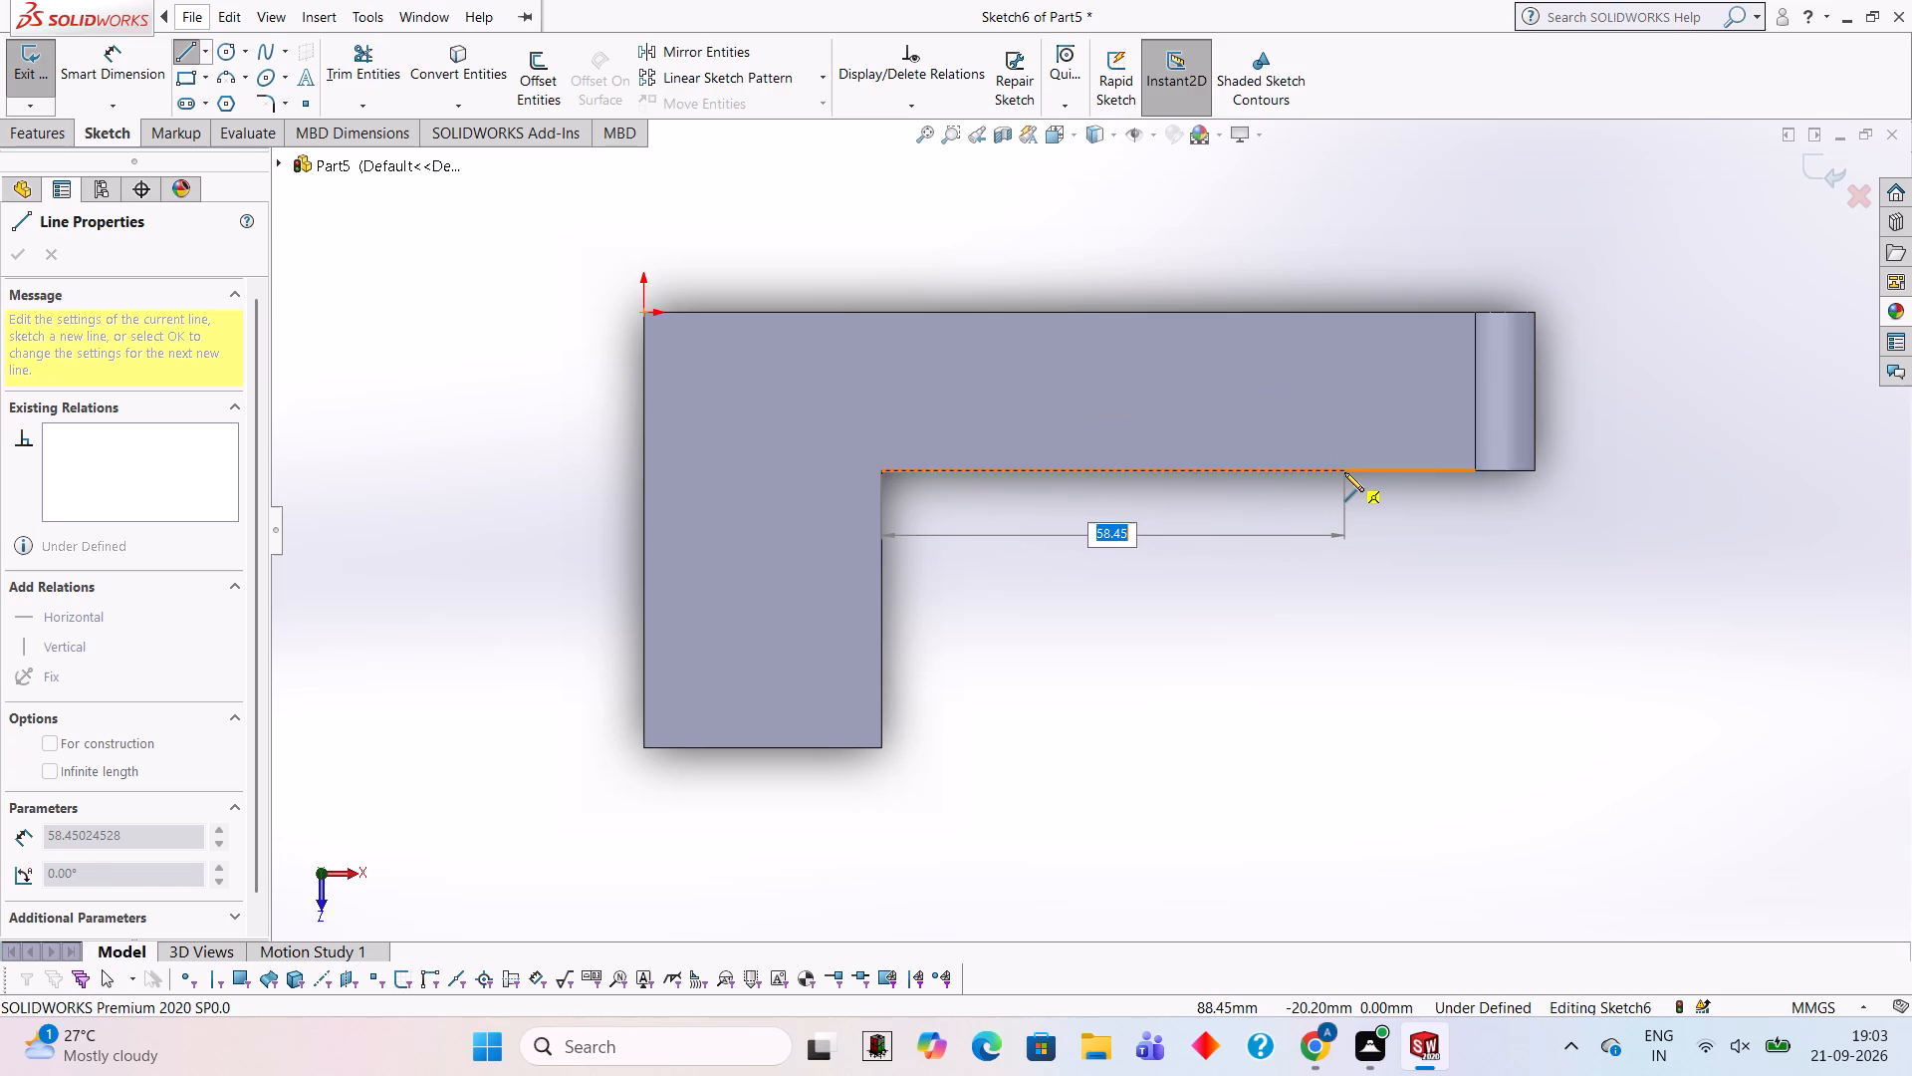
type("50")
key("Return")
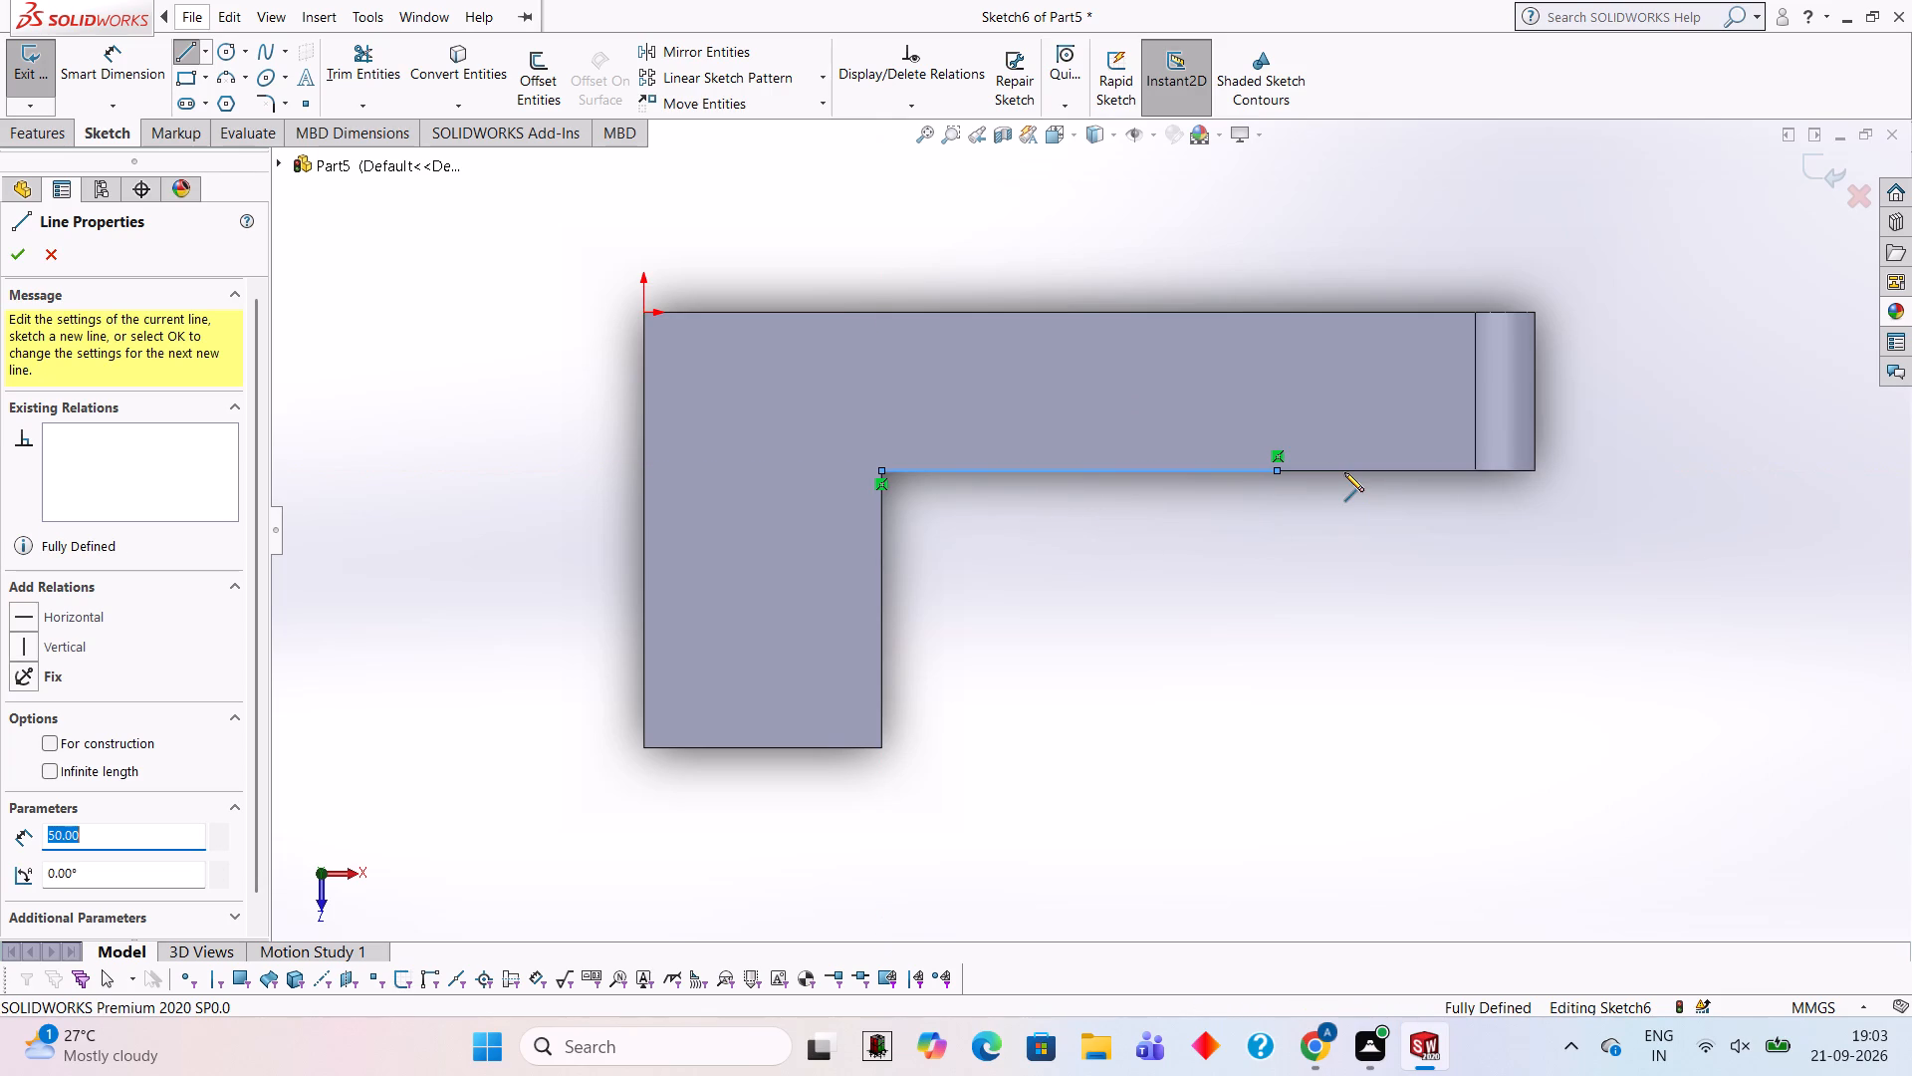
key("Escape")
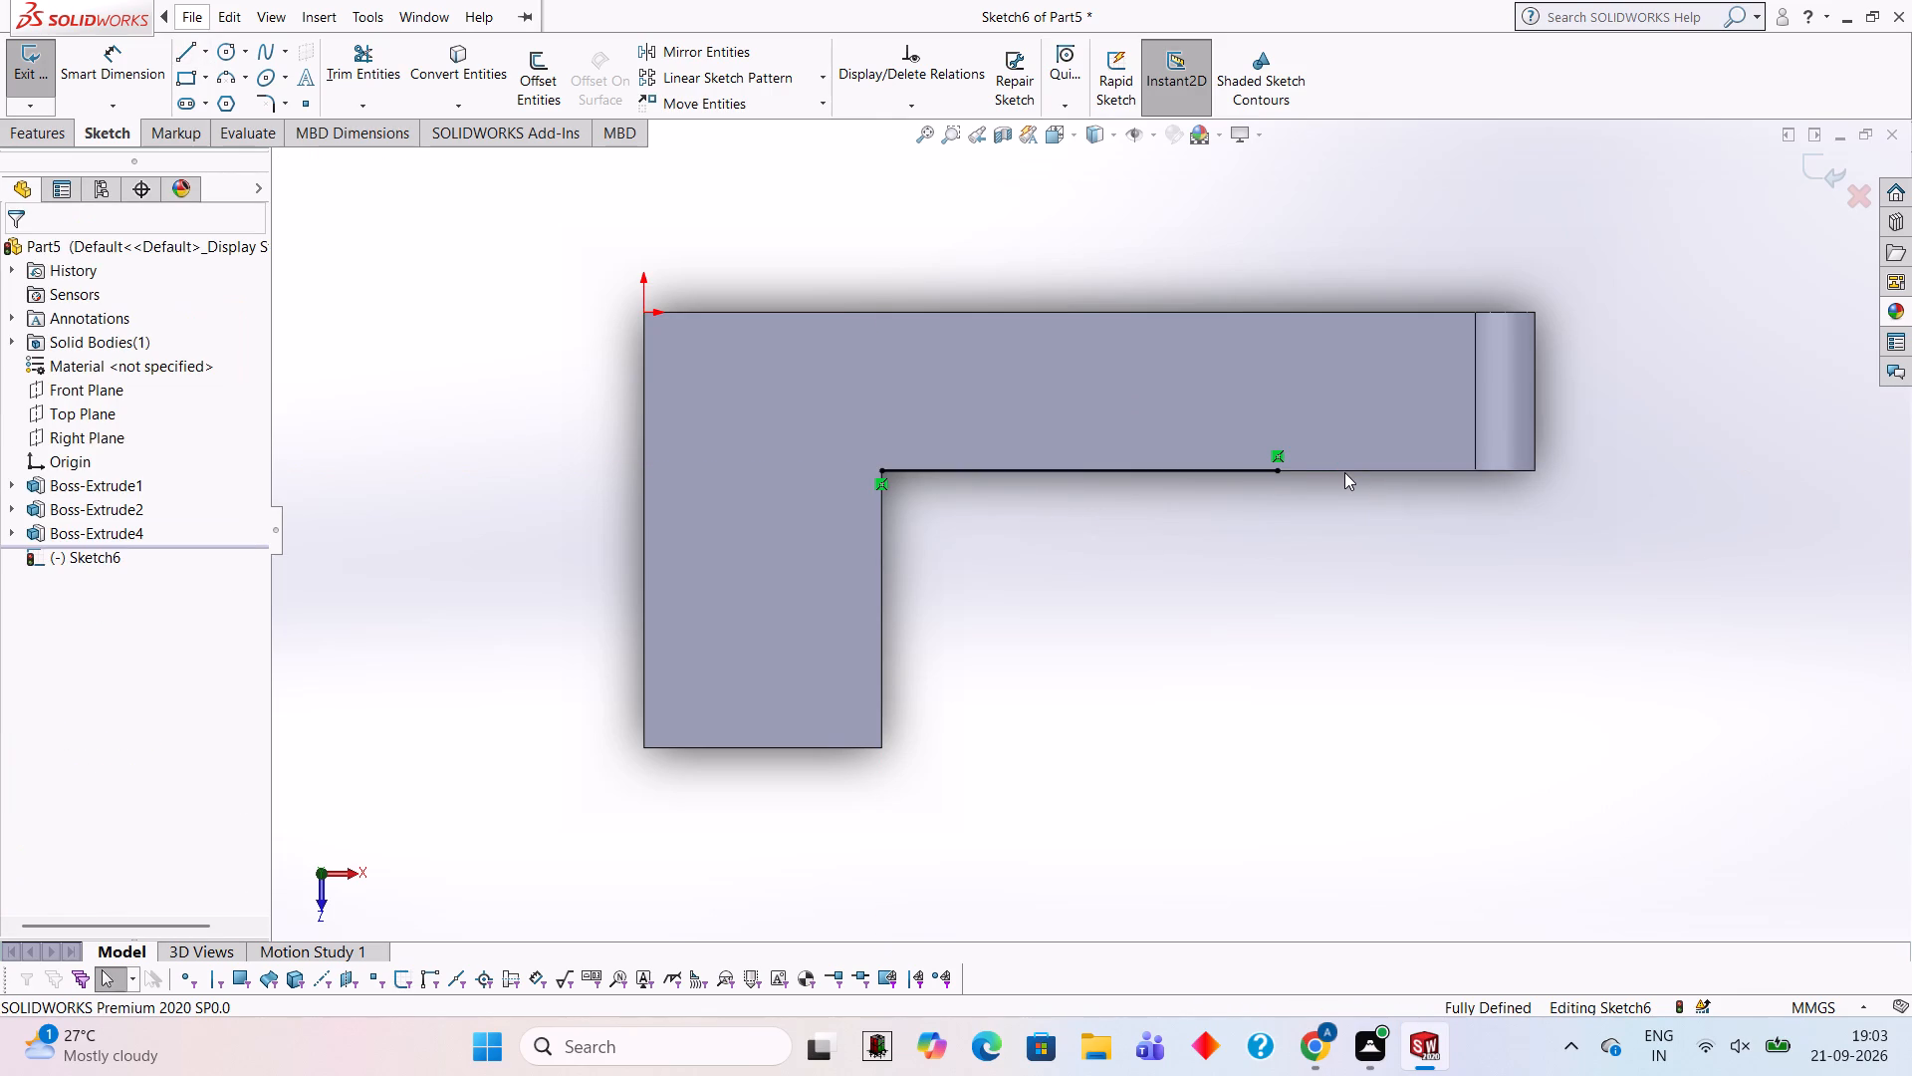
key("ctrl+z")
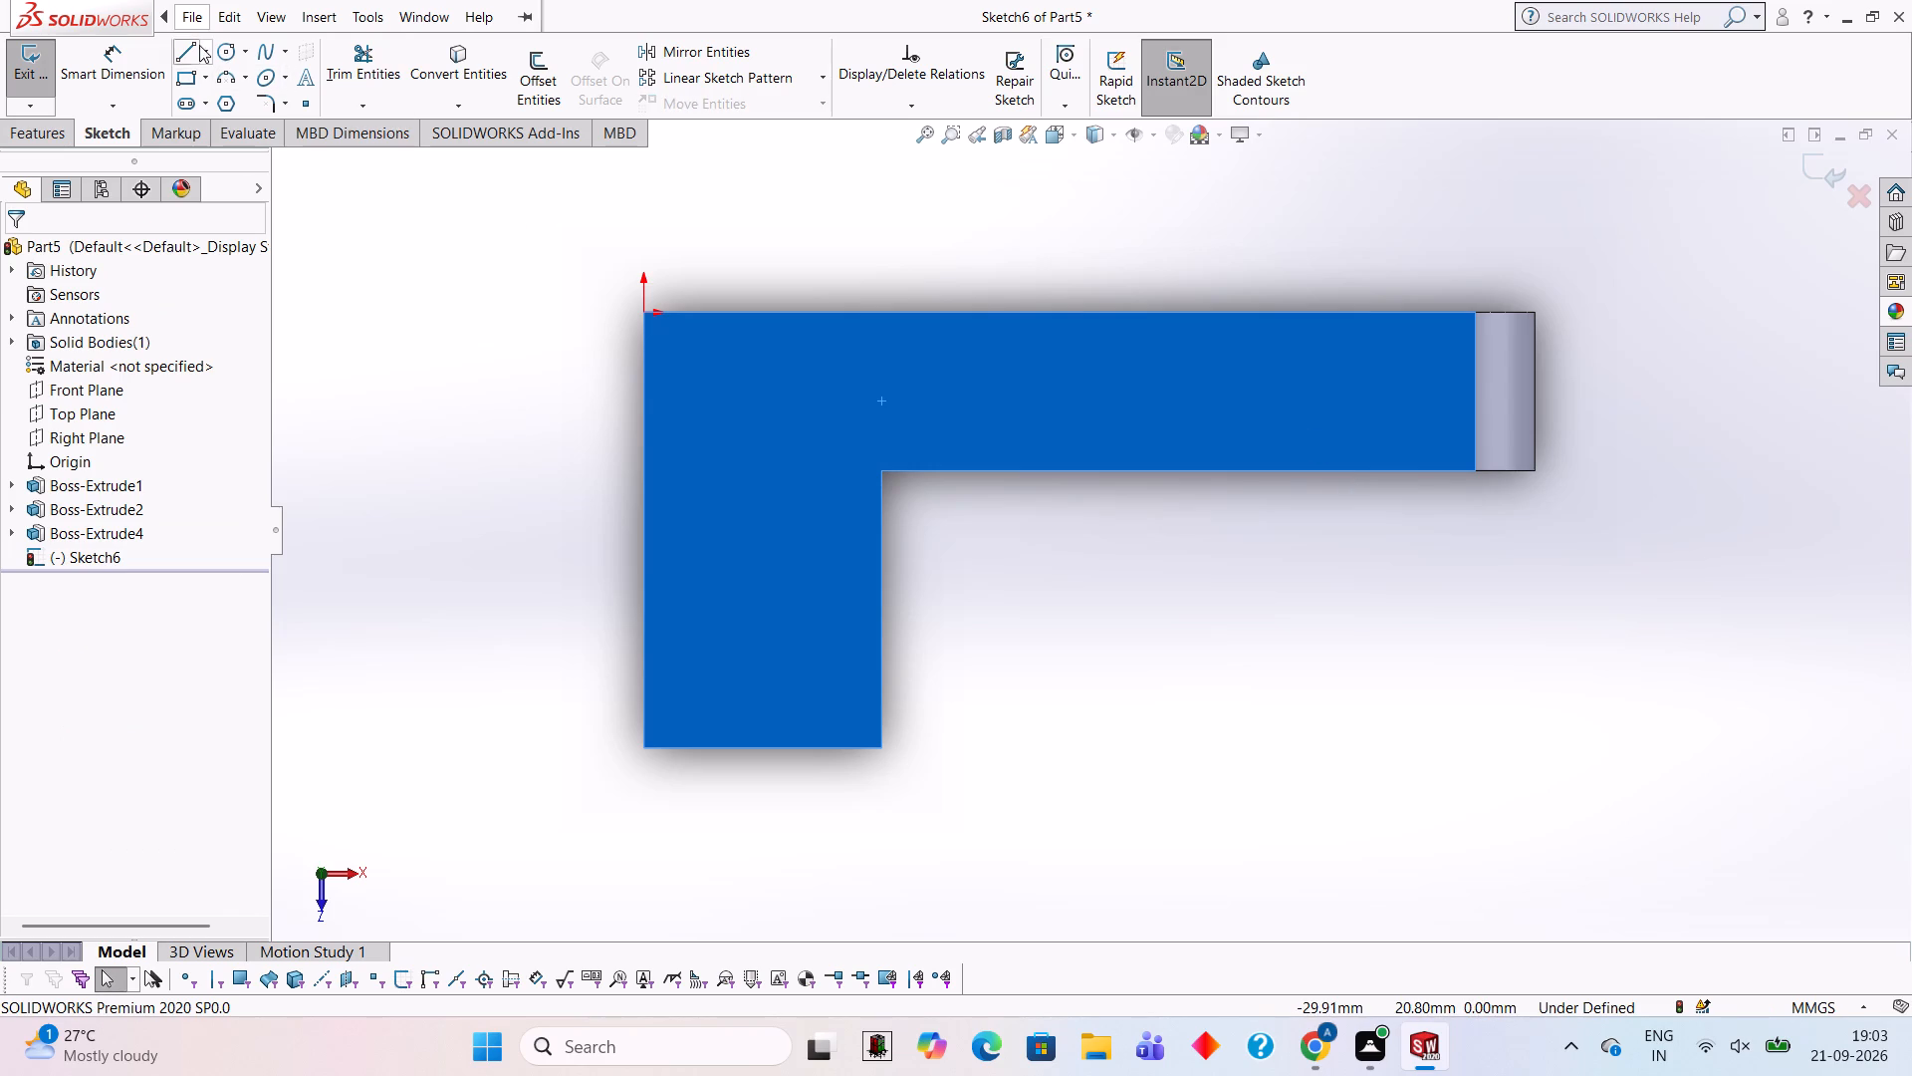
Sketch a 60 mm line from the inside corner along the long arm's inner edge, continued by a 30 mm vertical line away from the arm.
left_click(189, 51)
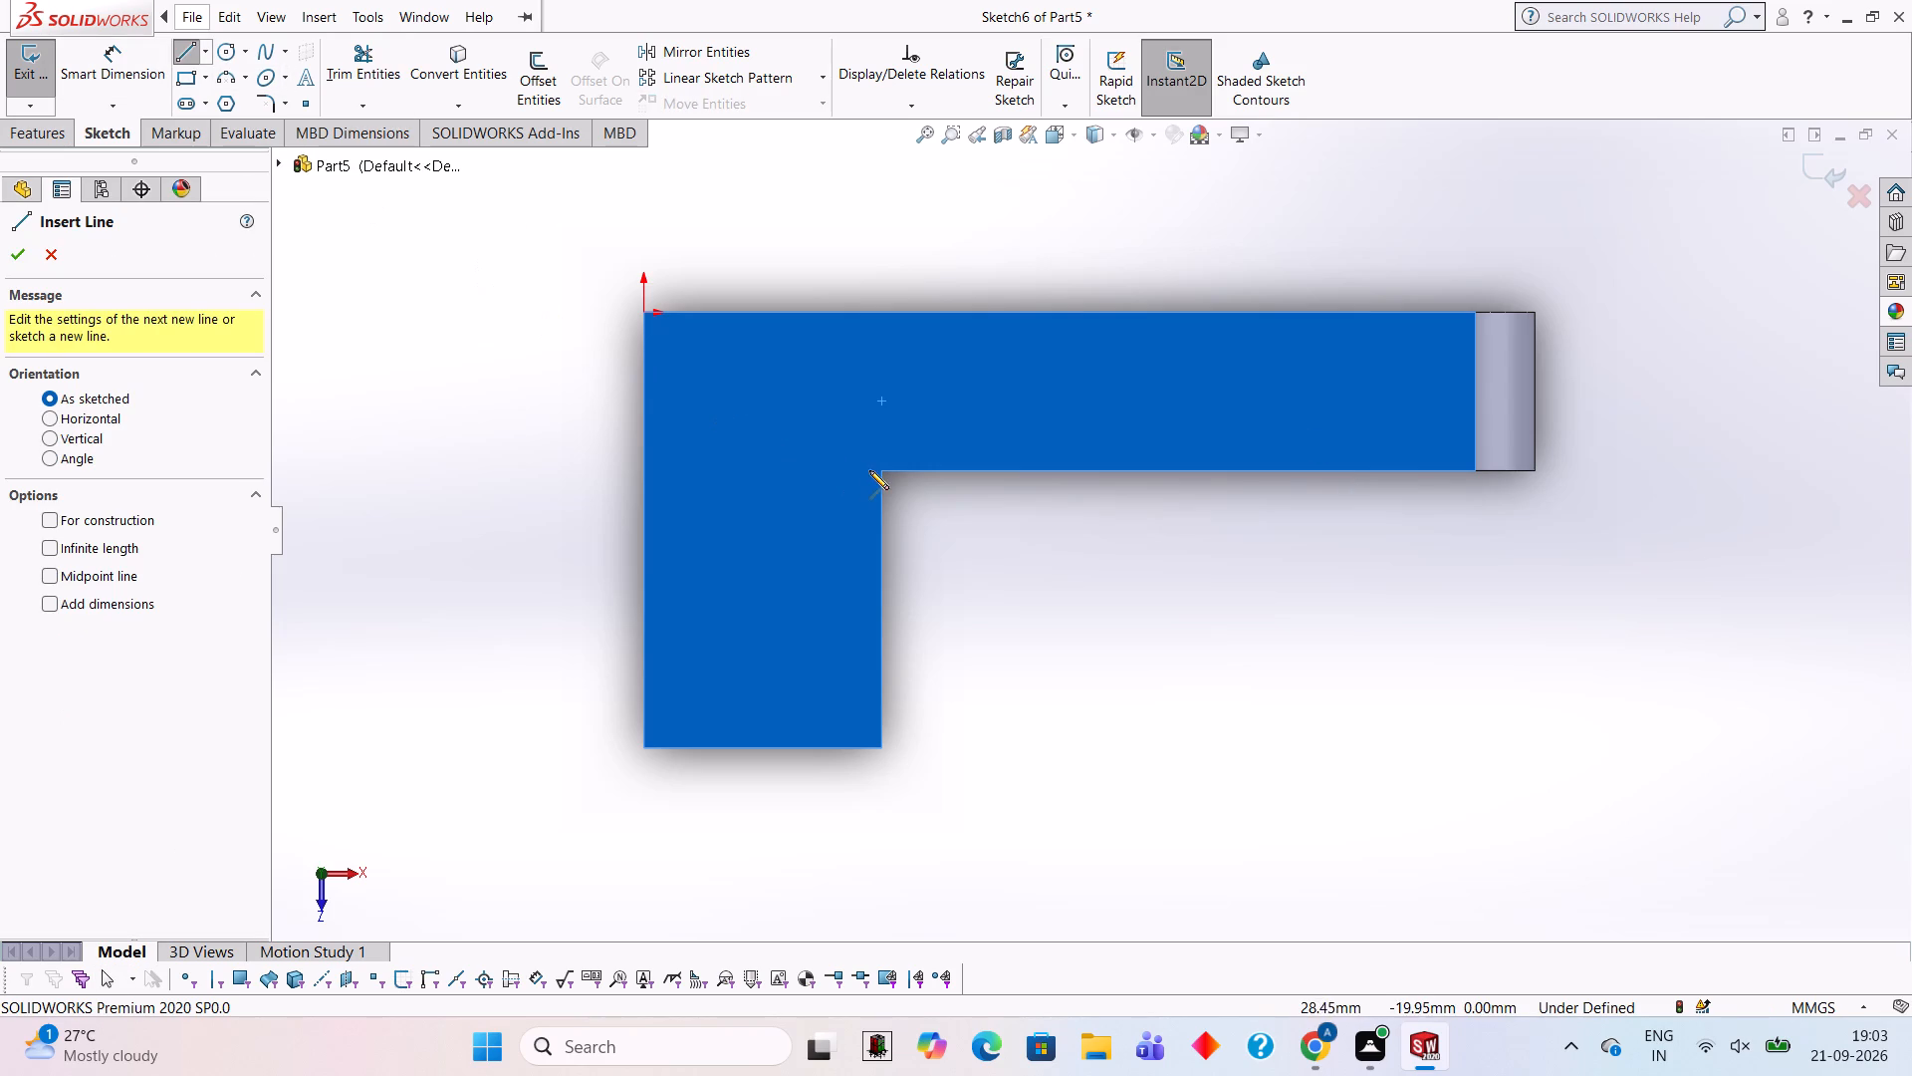
left_click(881, 470)
type("60")
key("Return")
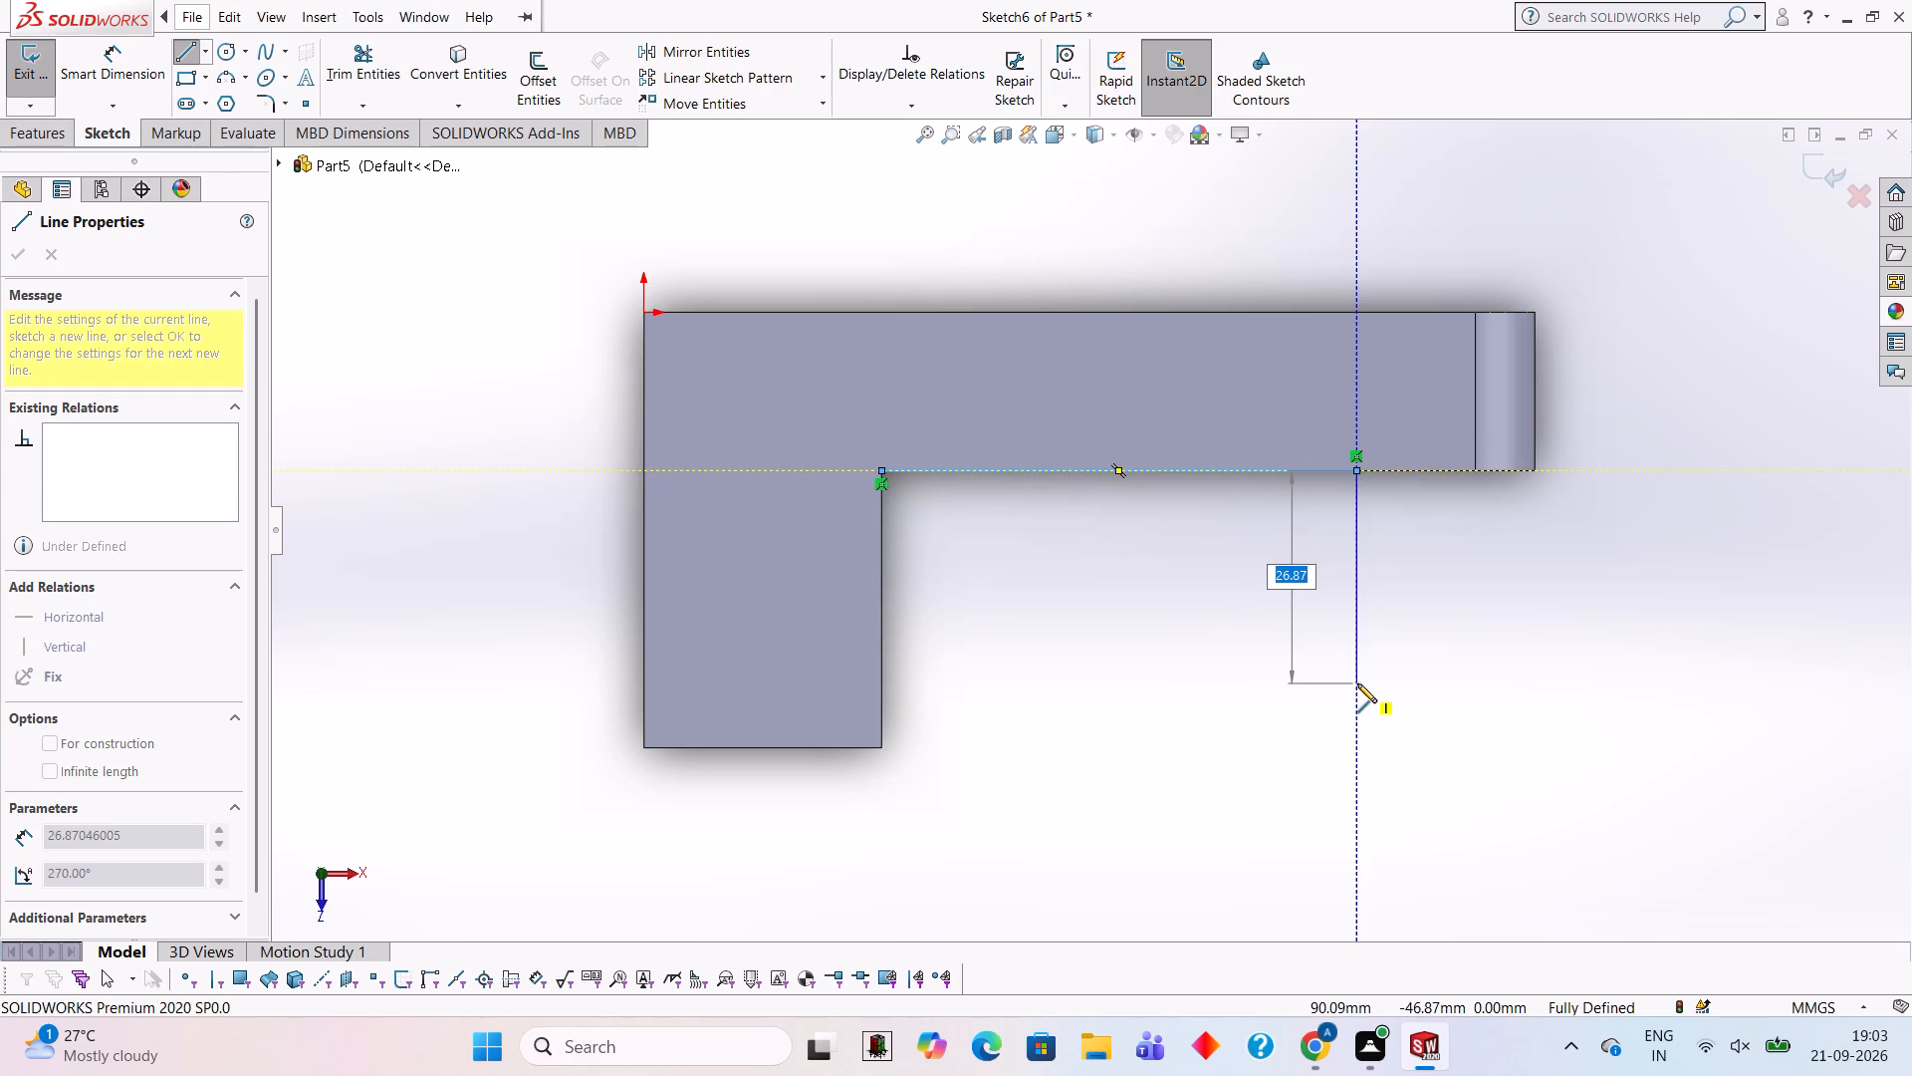
type("30")
key("Return")
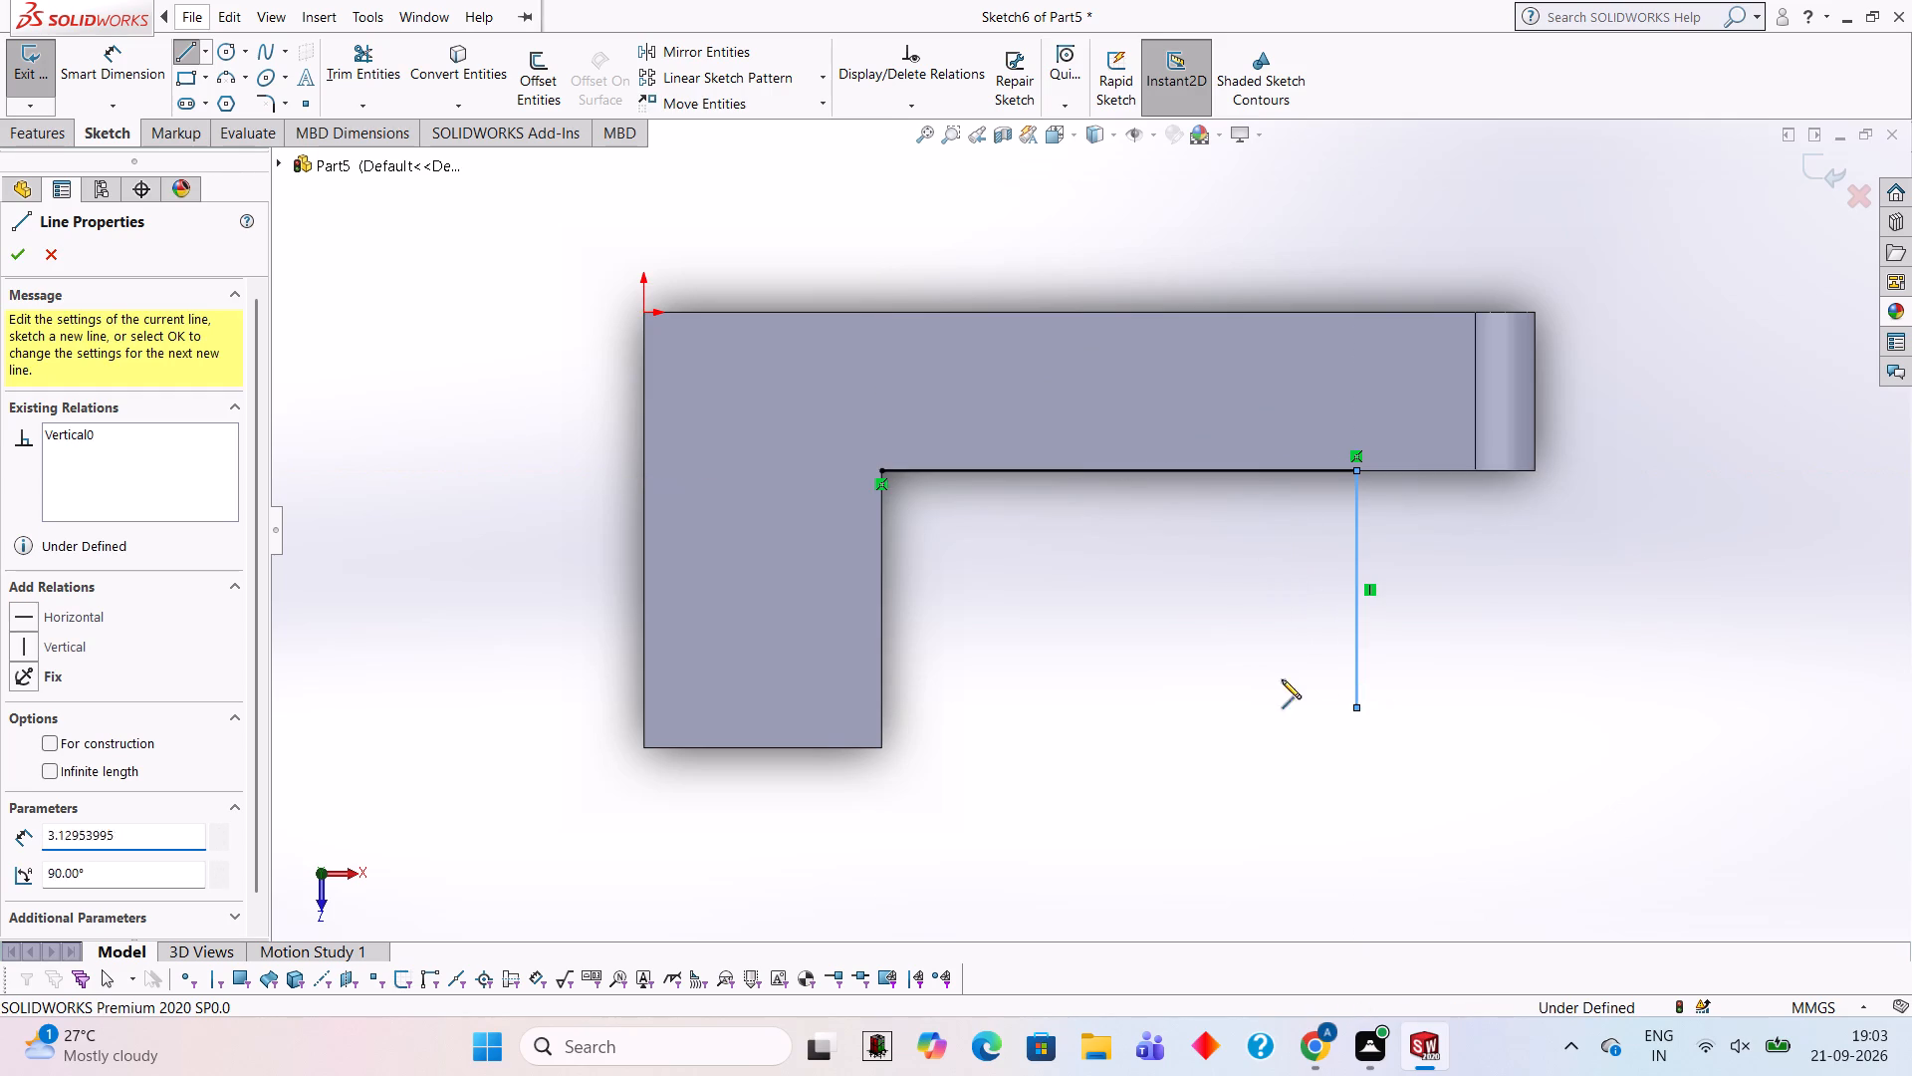
key("Escape")
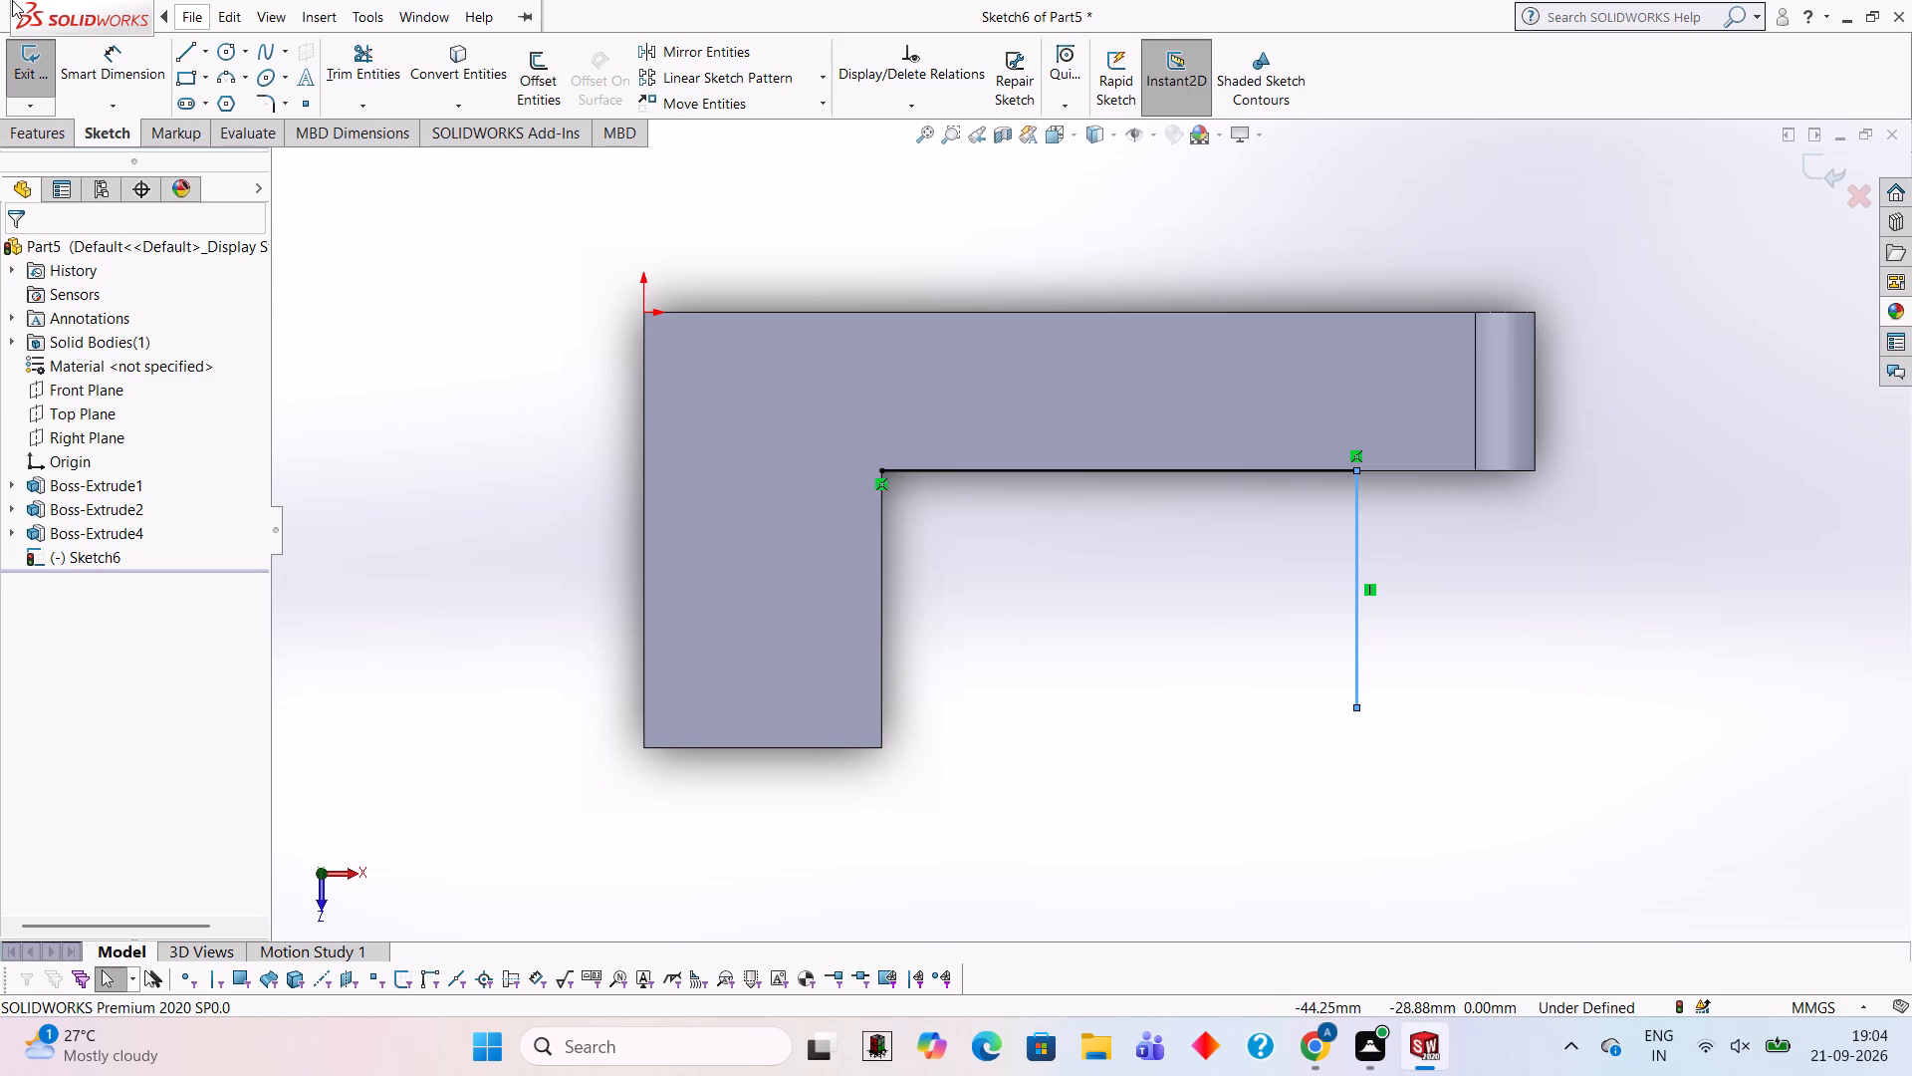
Sketch a 30 mm line from the inside corner along the short leg's inner edge.
left_click(523, 178)
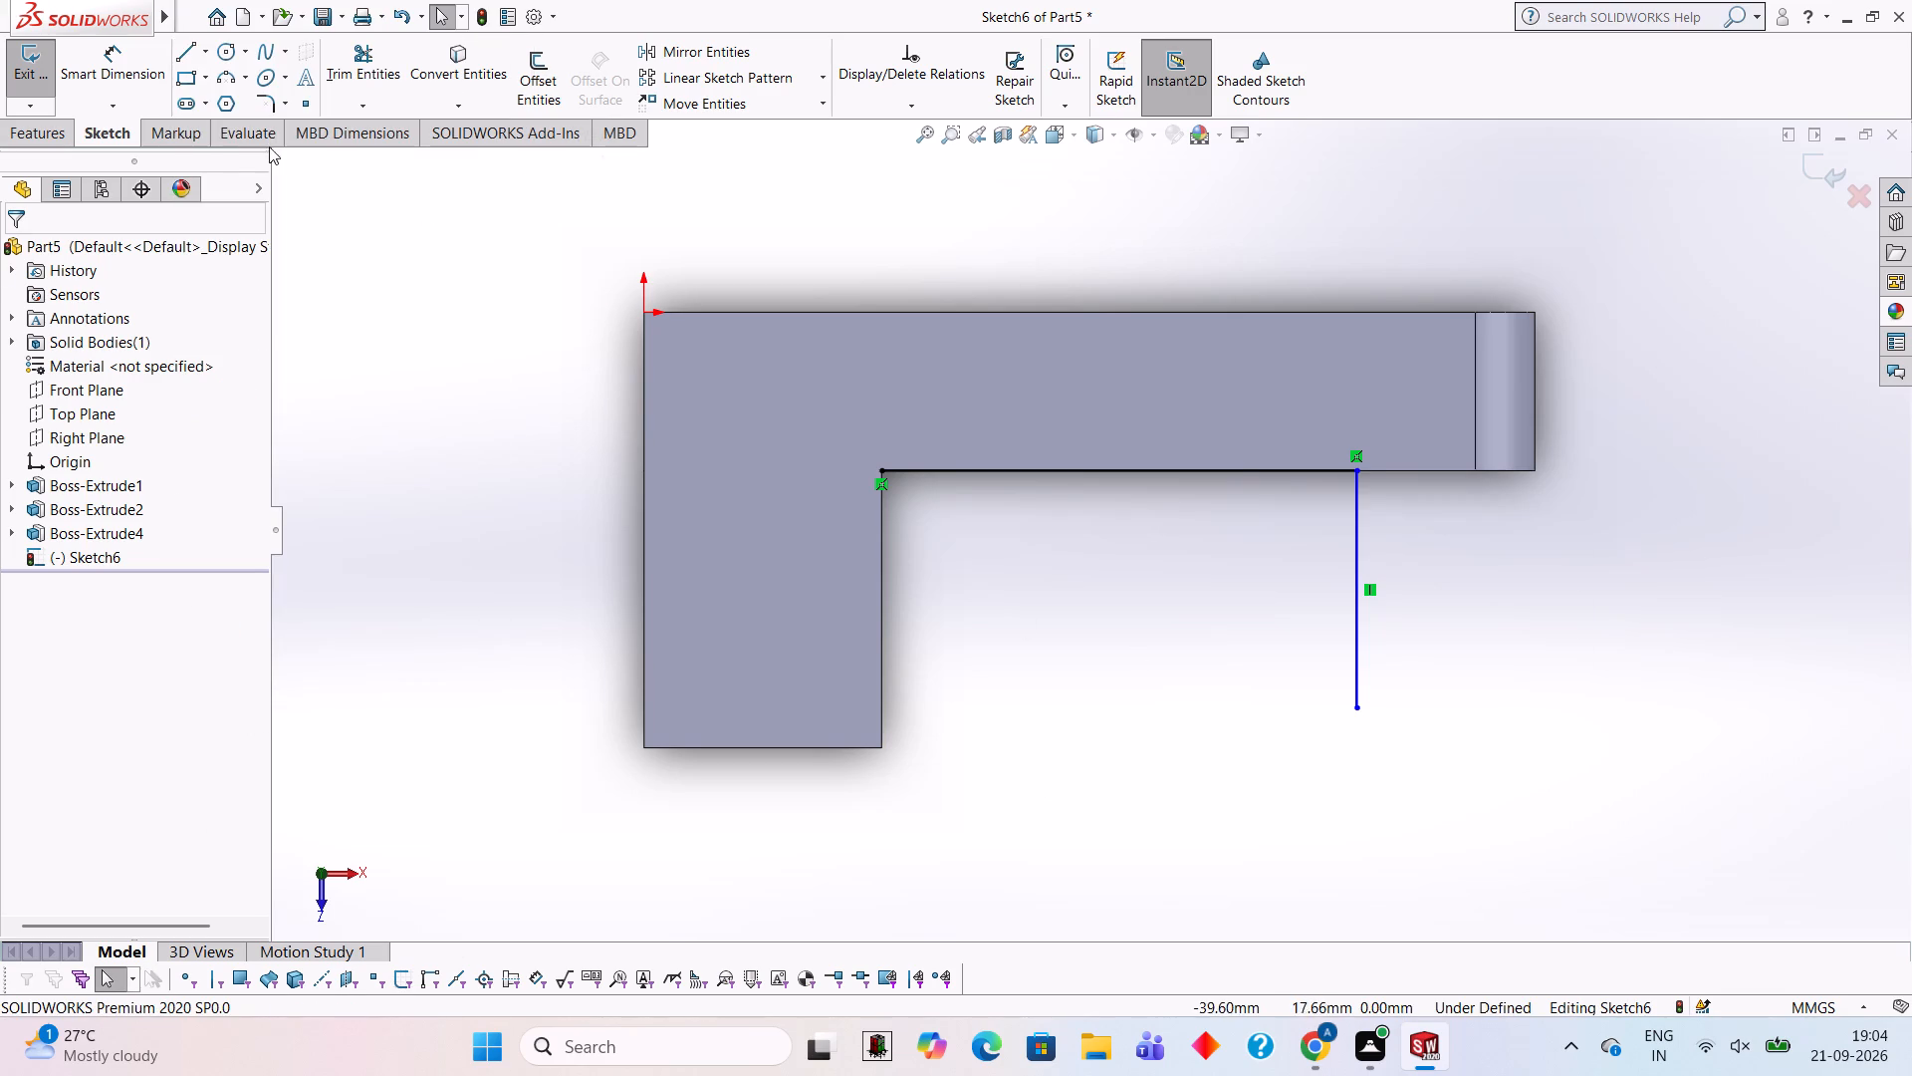
left_click(203, 54)
left_click(184, 53)
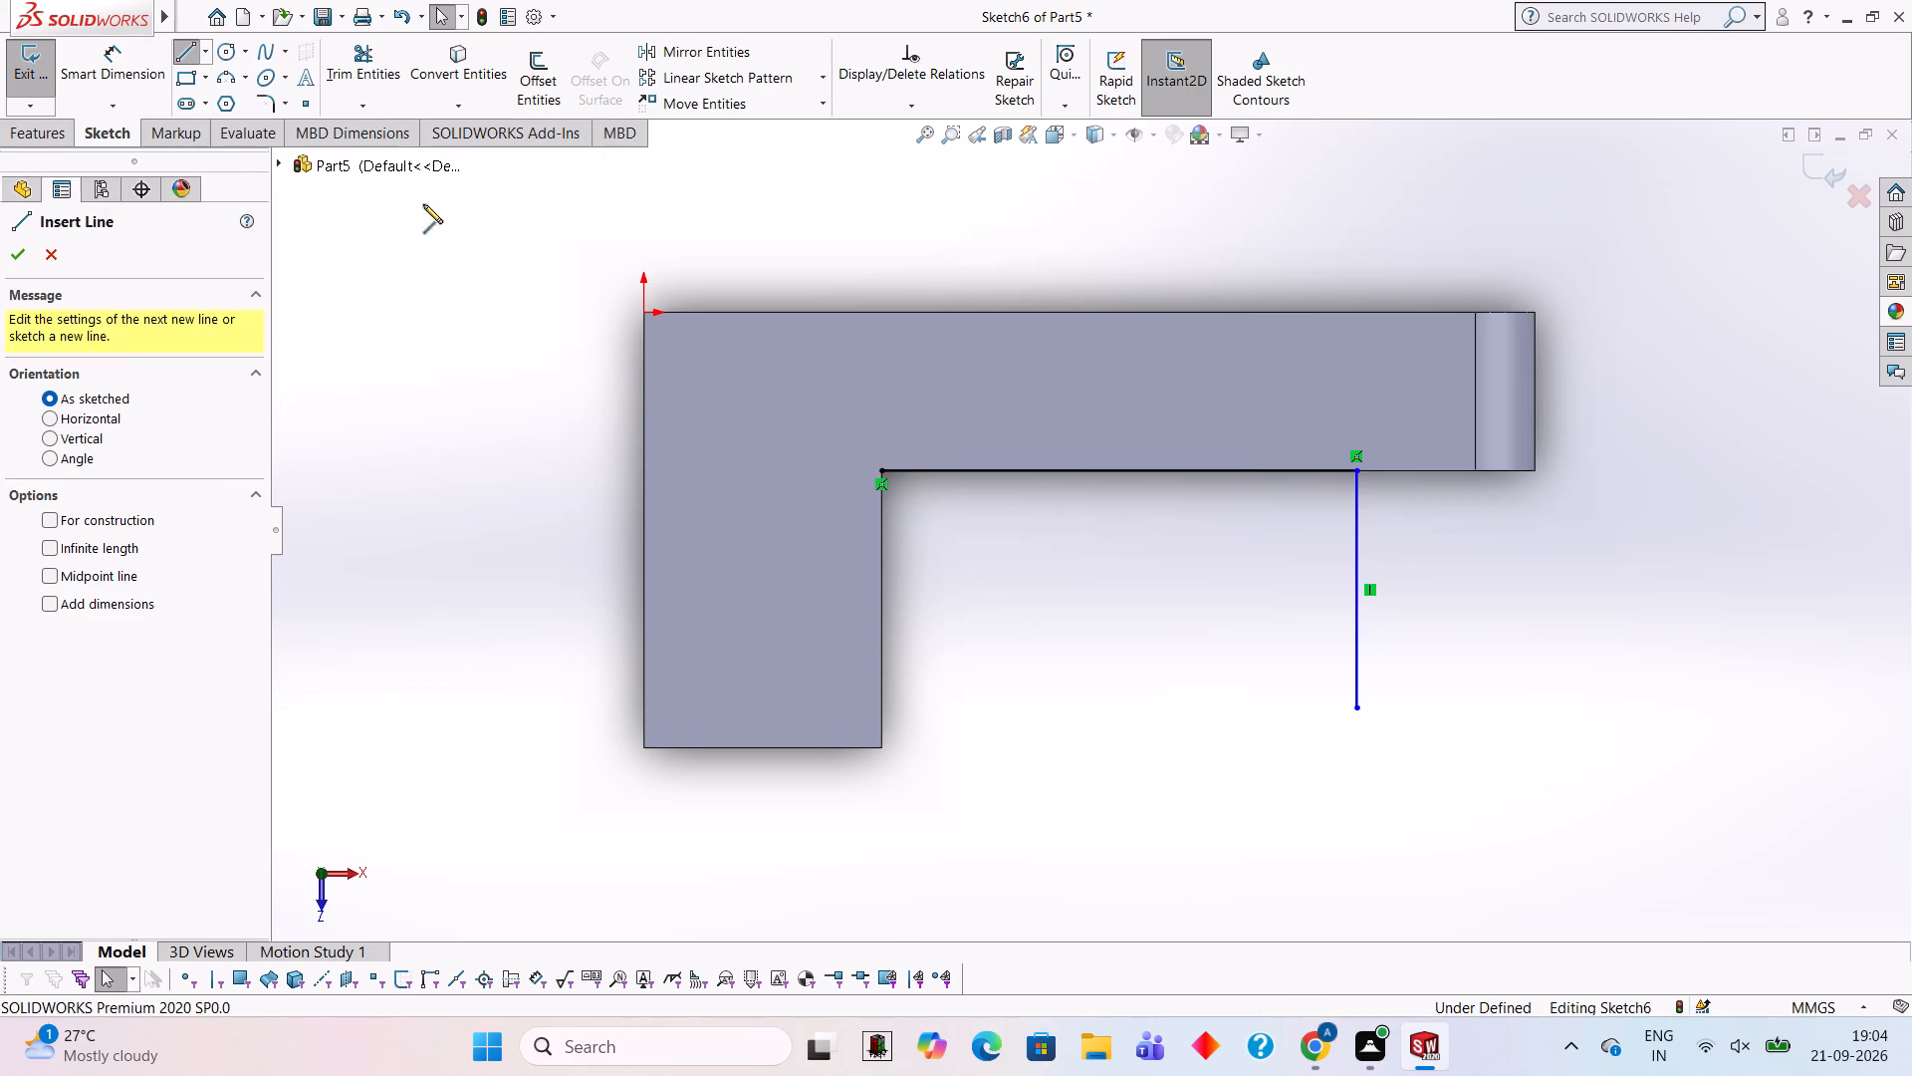
left_click(881, 469)
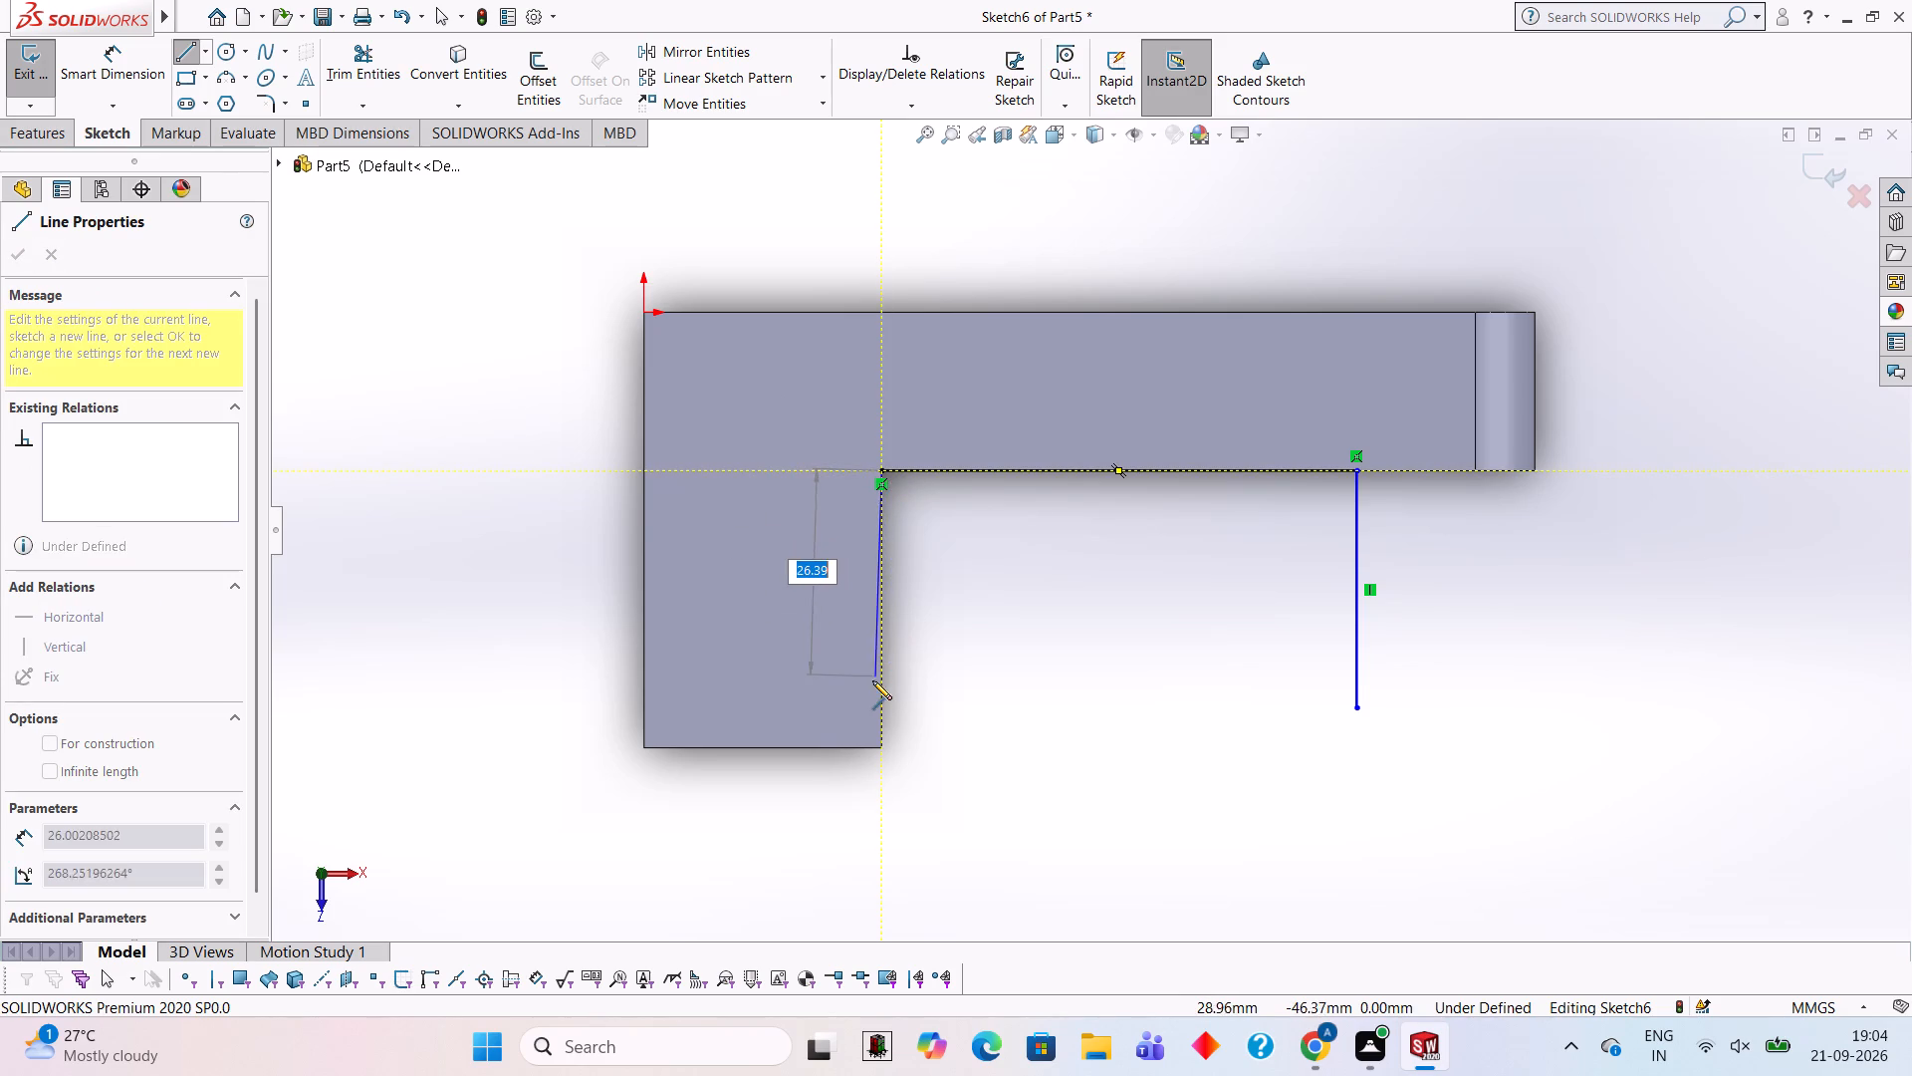
type("30")
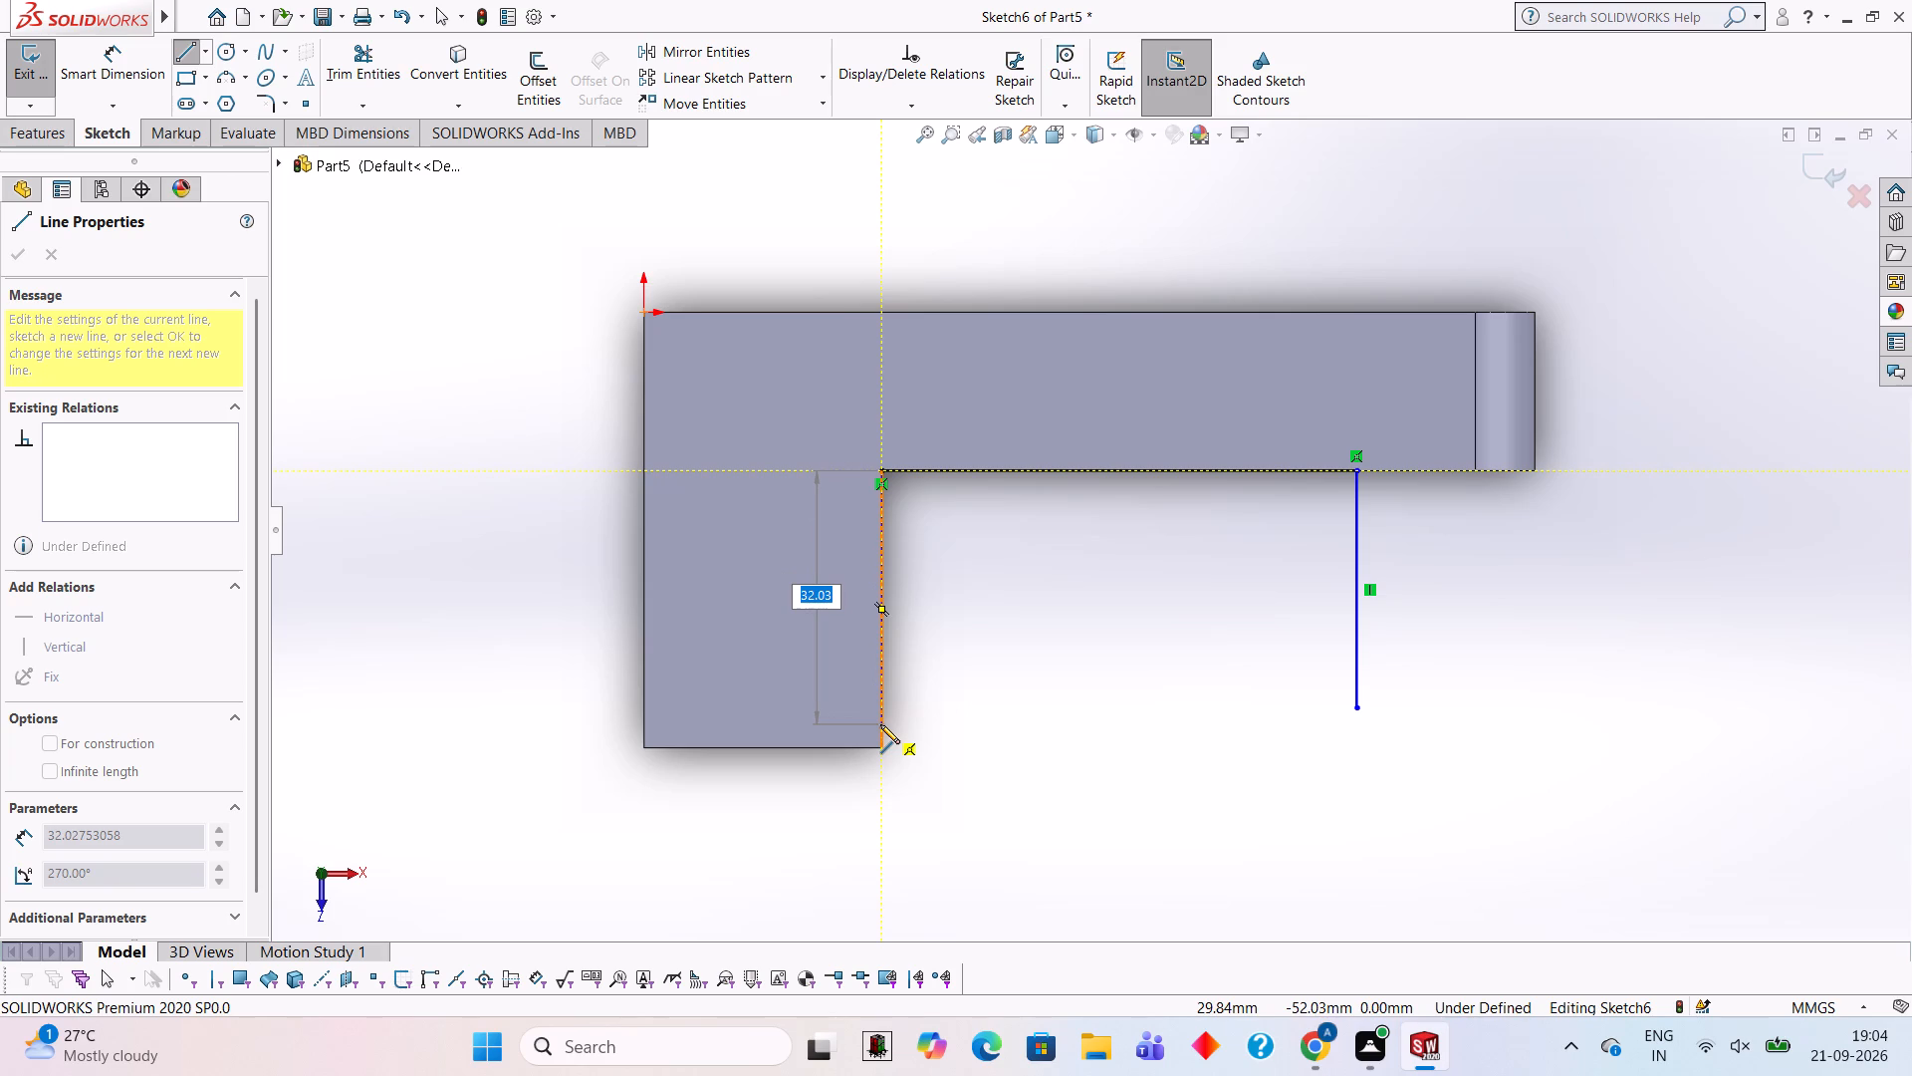
type("30")
key("Return")
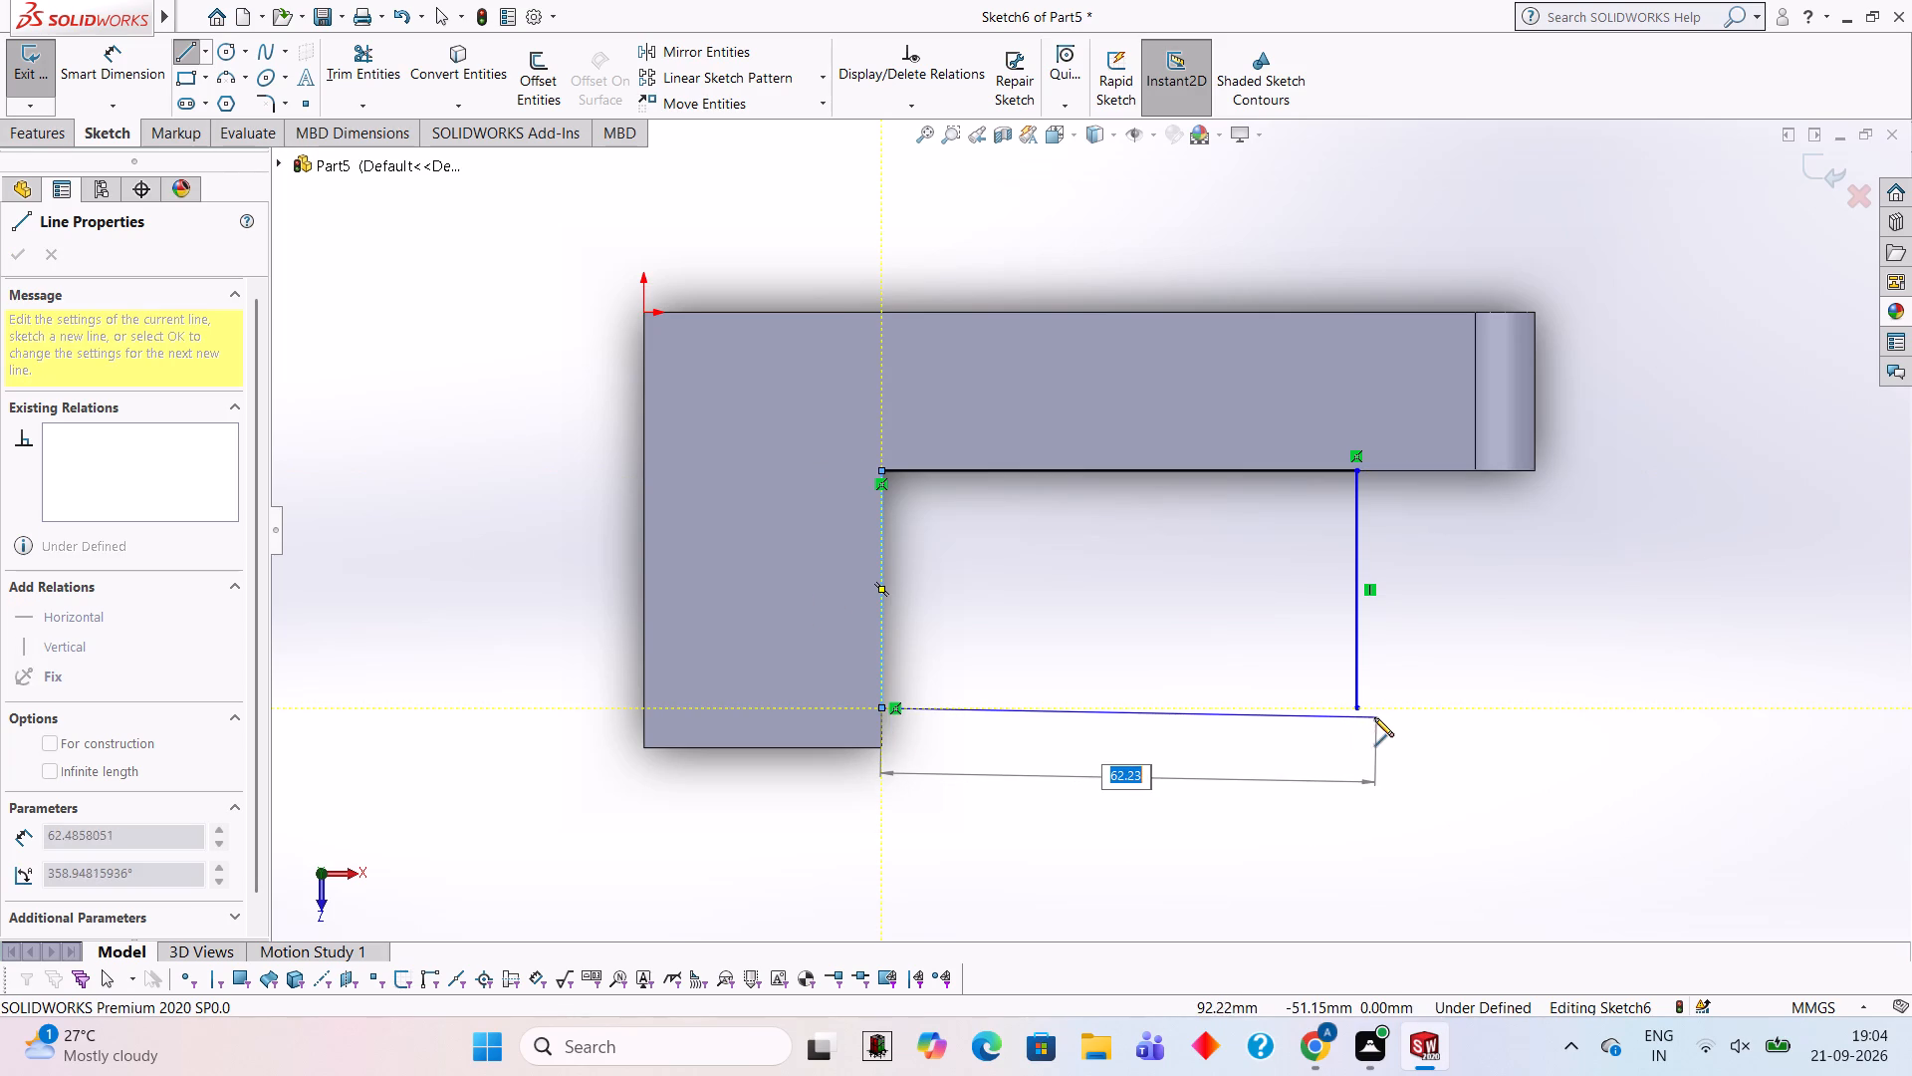
key("Escape")
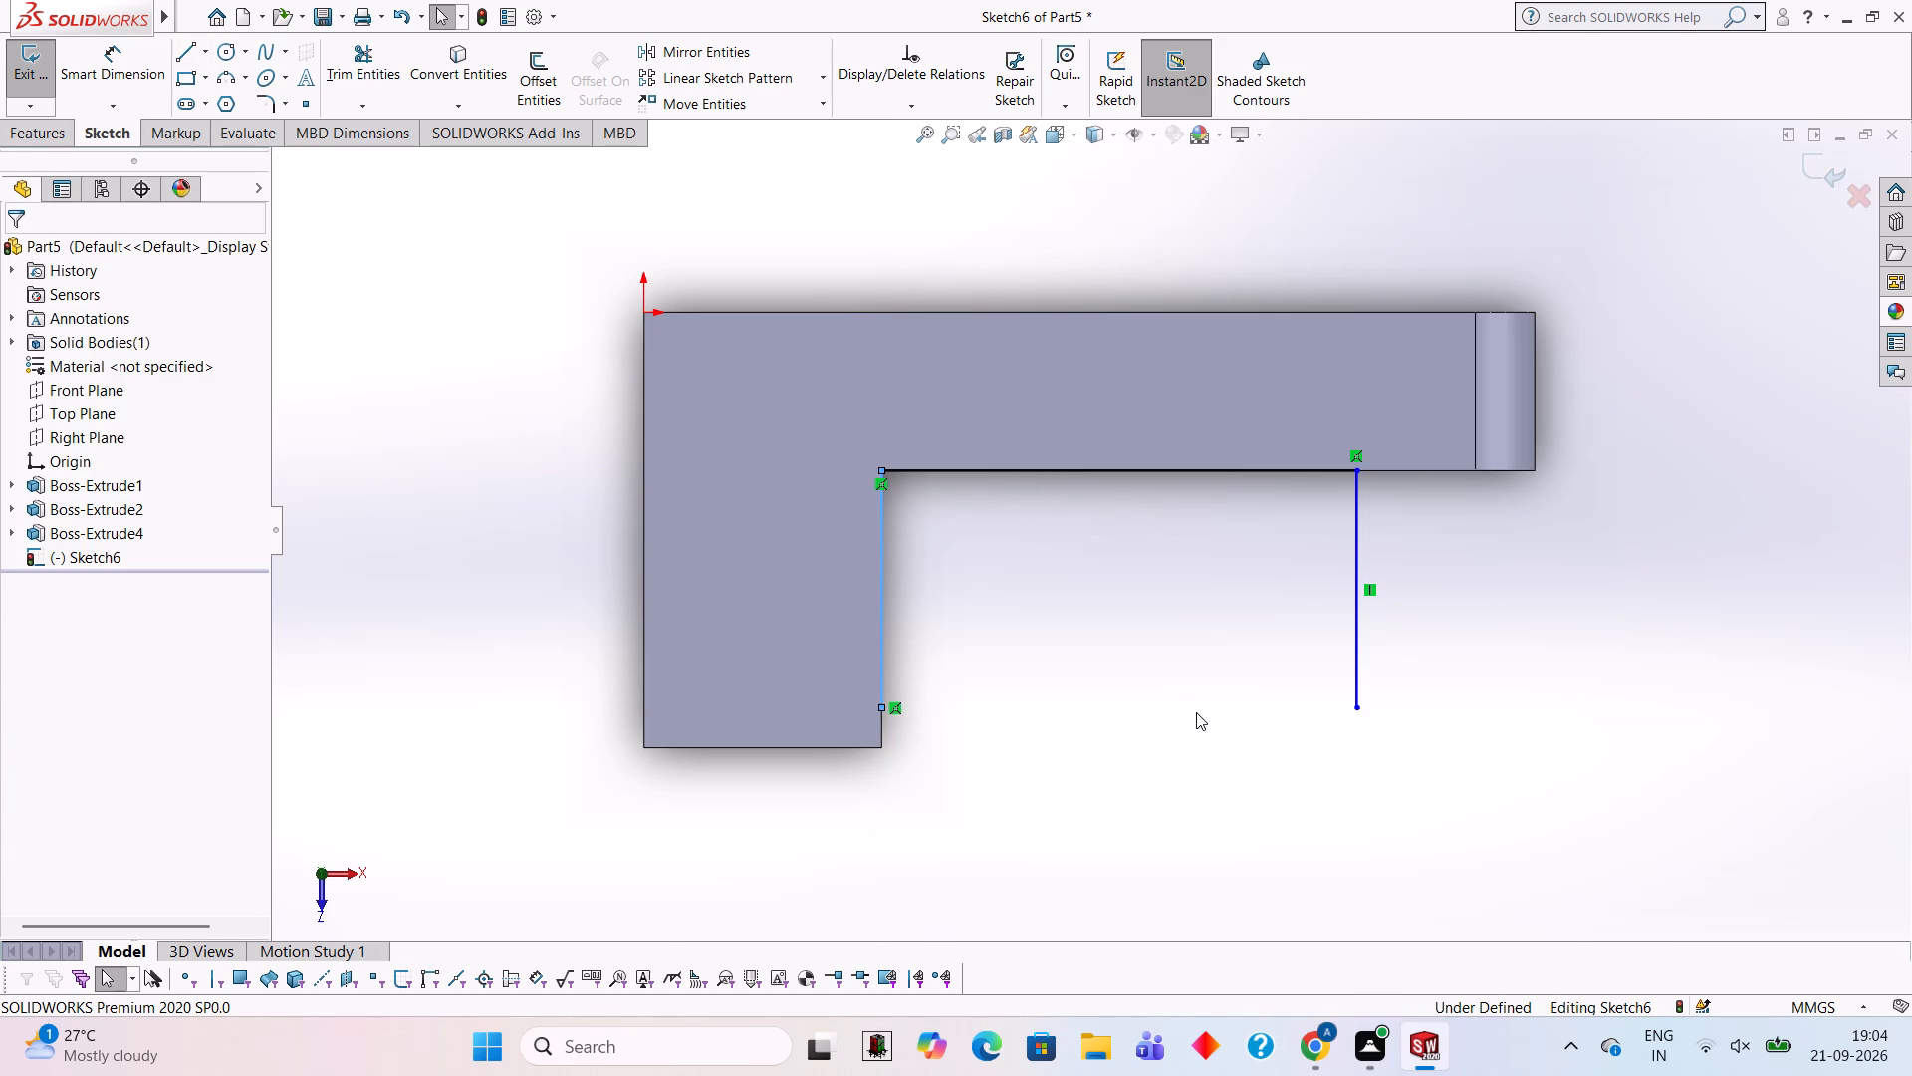
Sketch a 15 mm line from the 60 mm line's far end back along the long arm's inner edge.
left_click(189, 55)
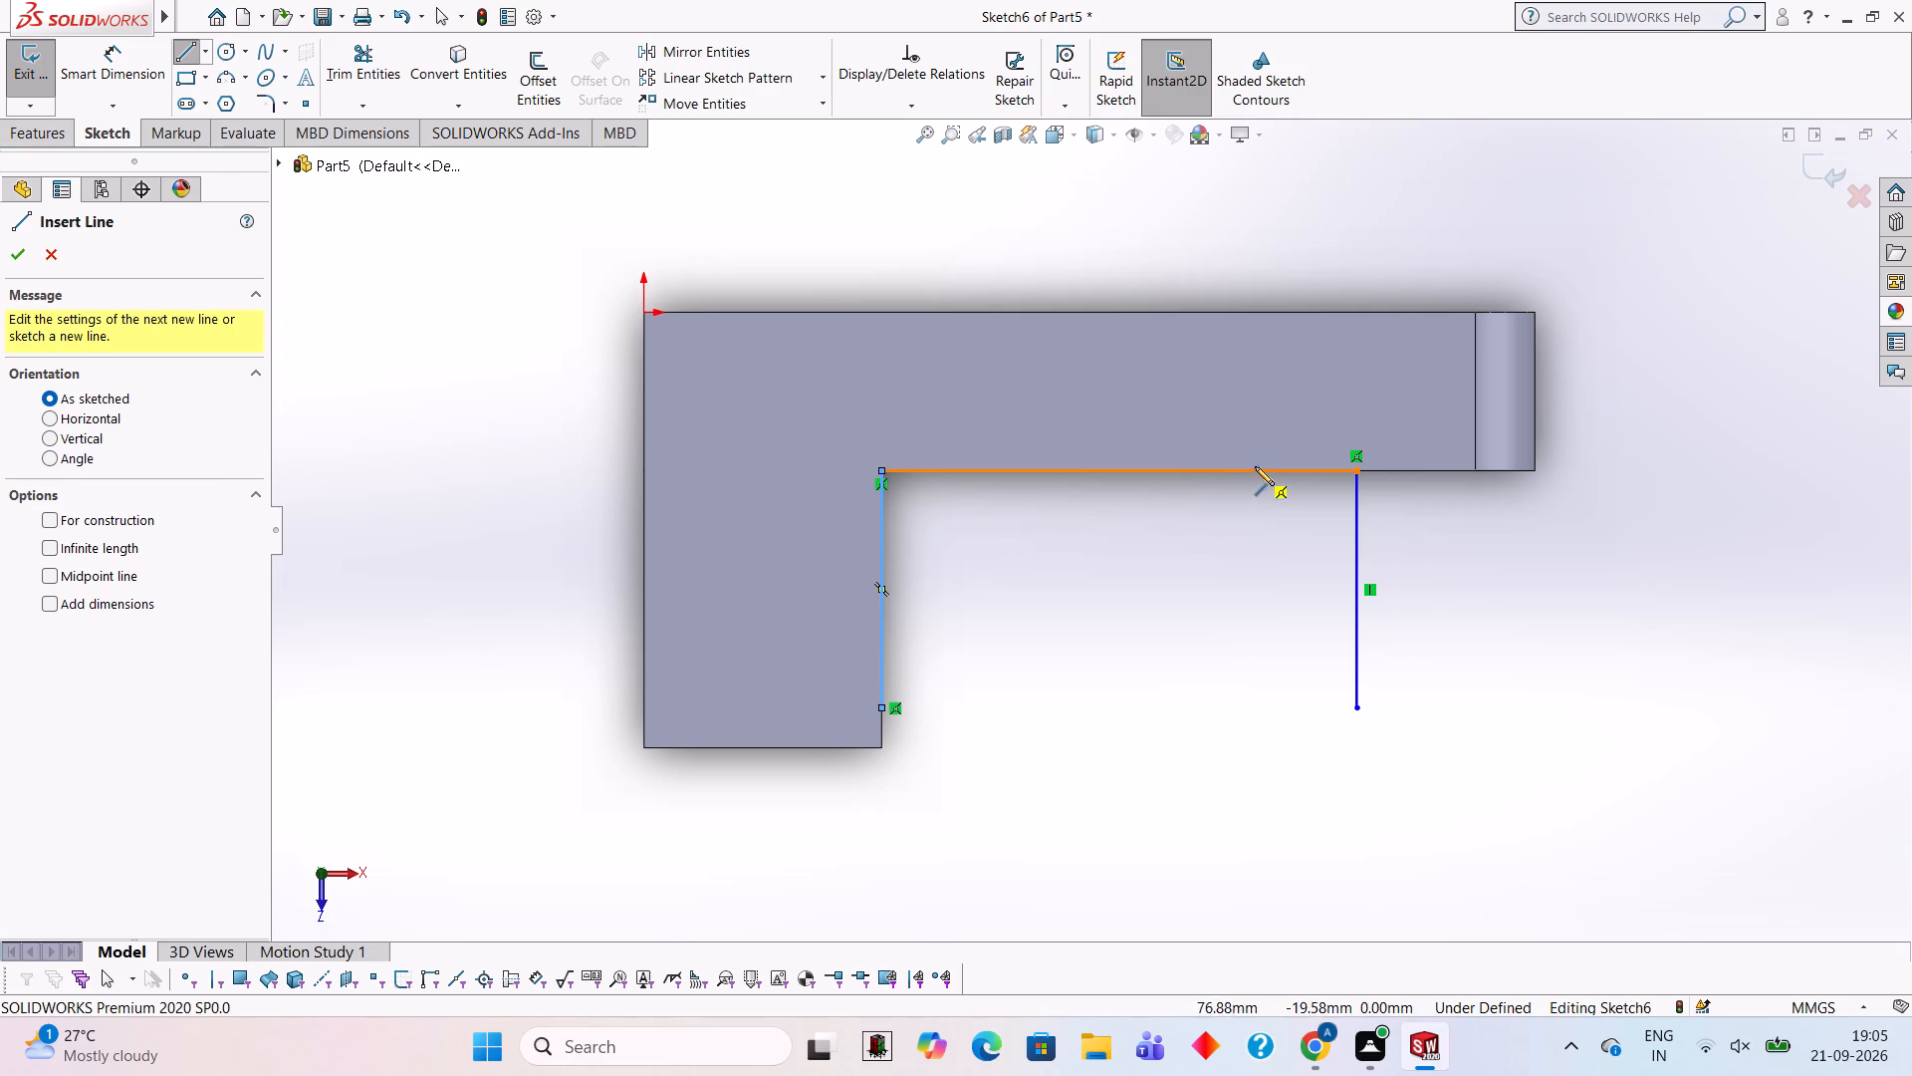
left_click(1358, 469)
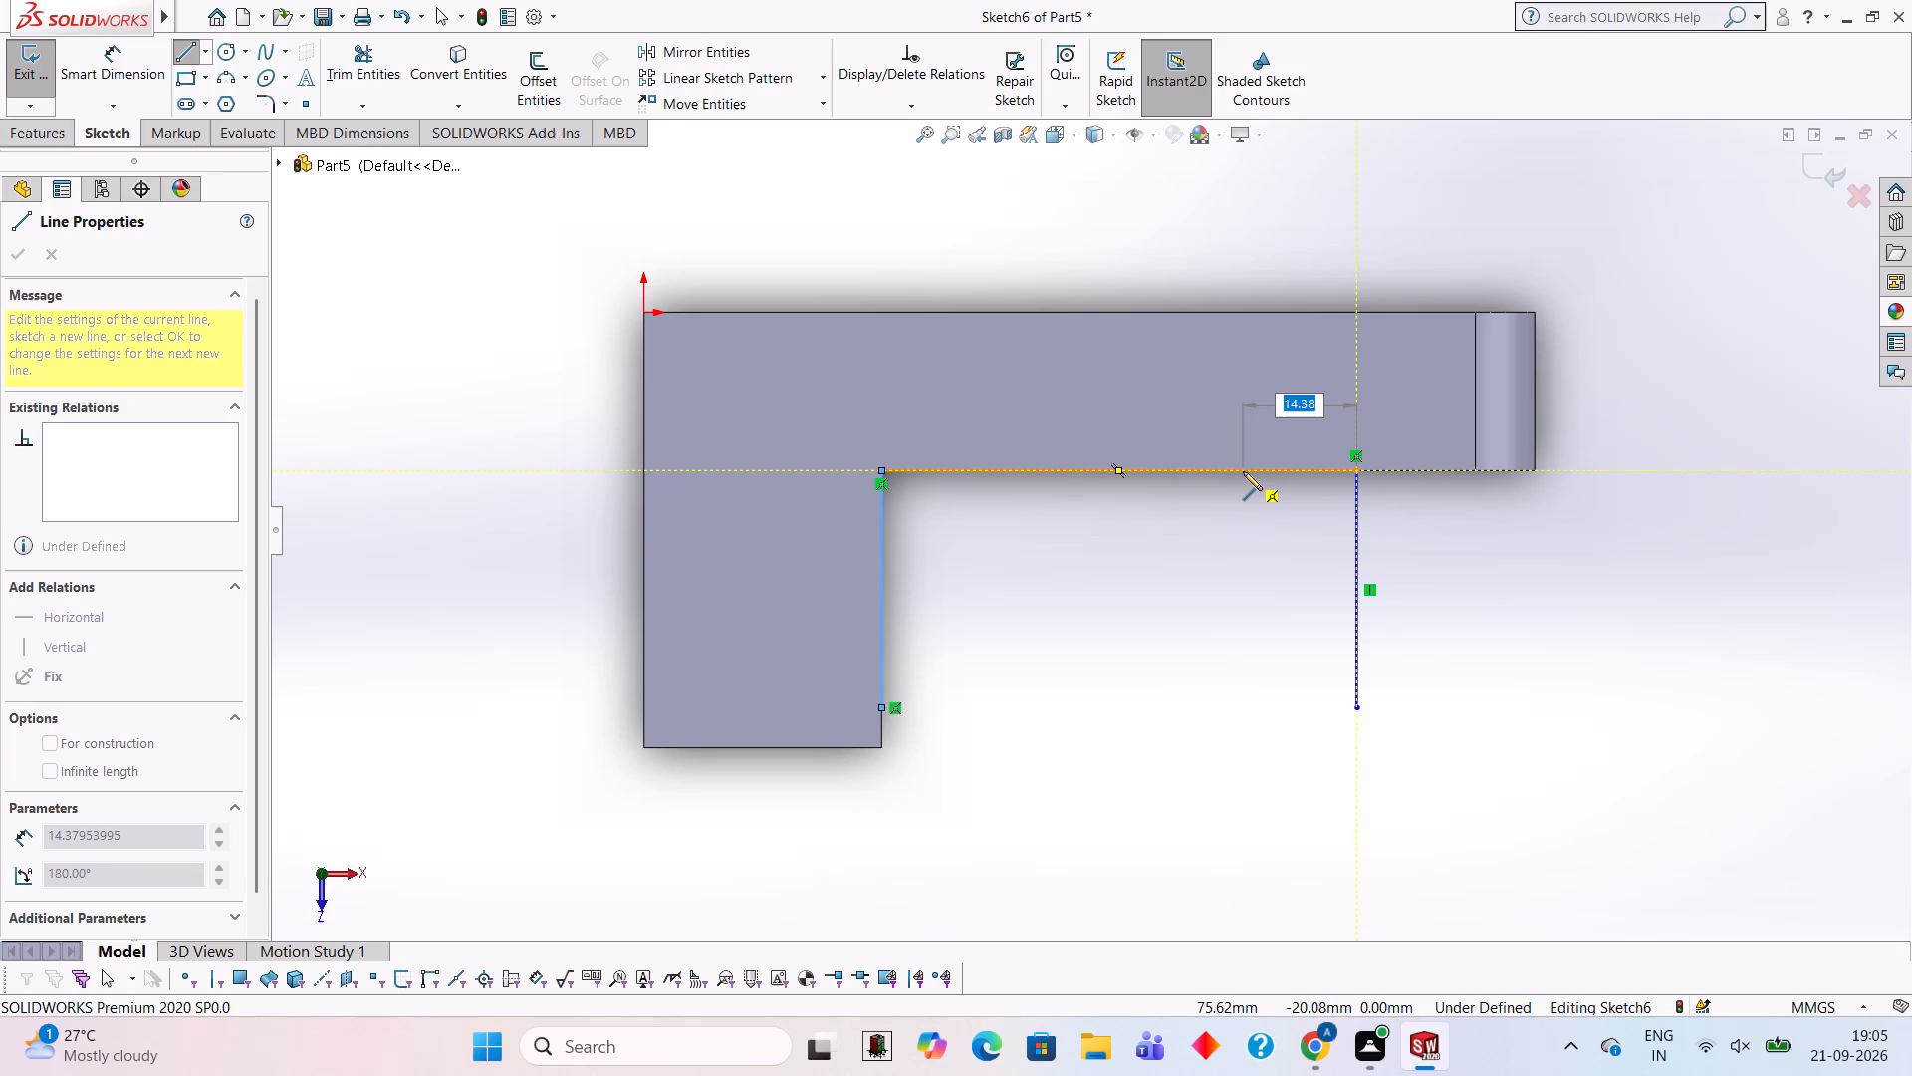
type("15")
key("Return")
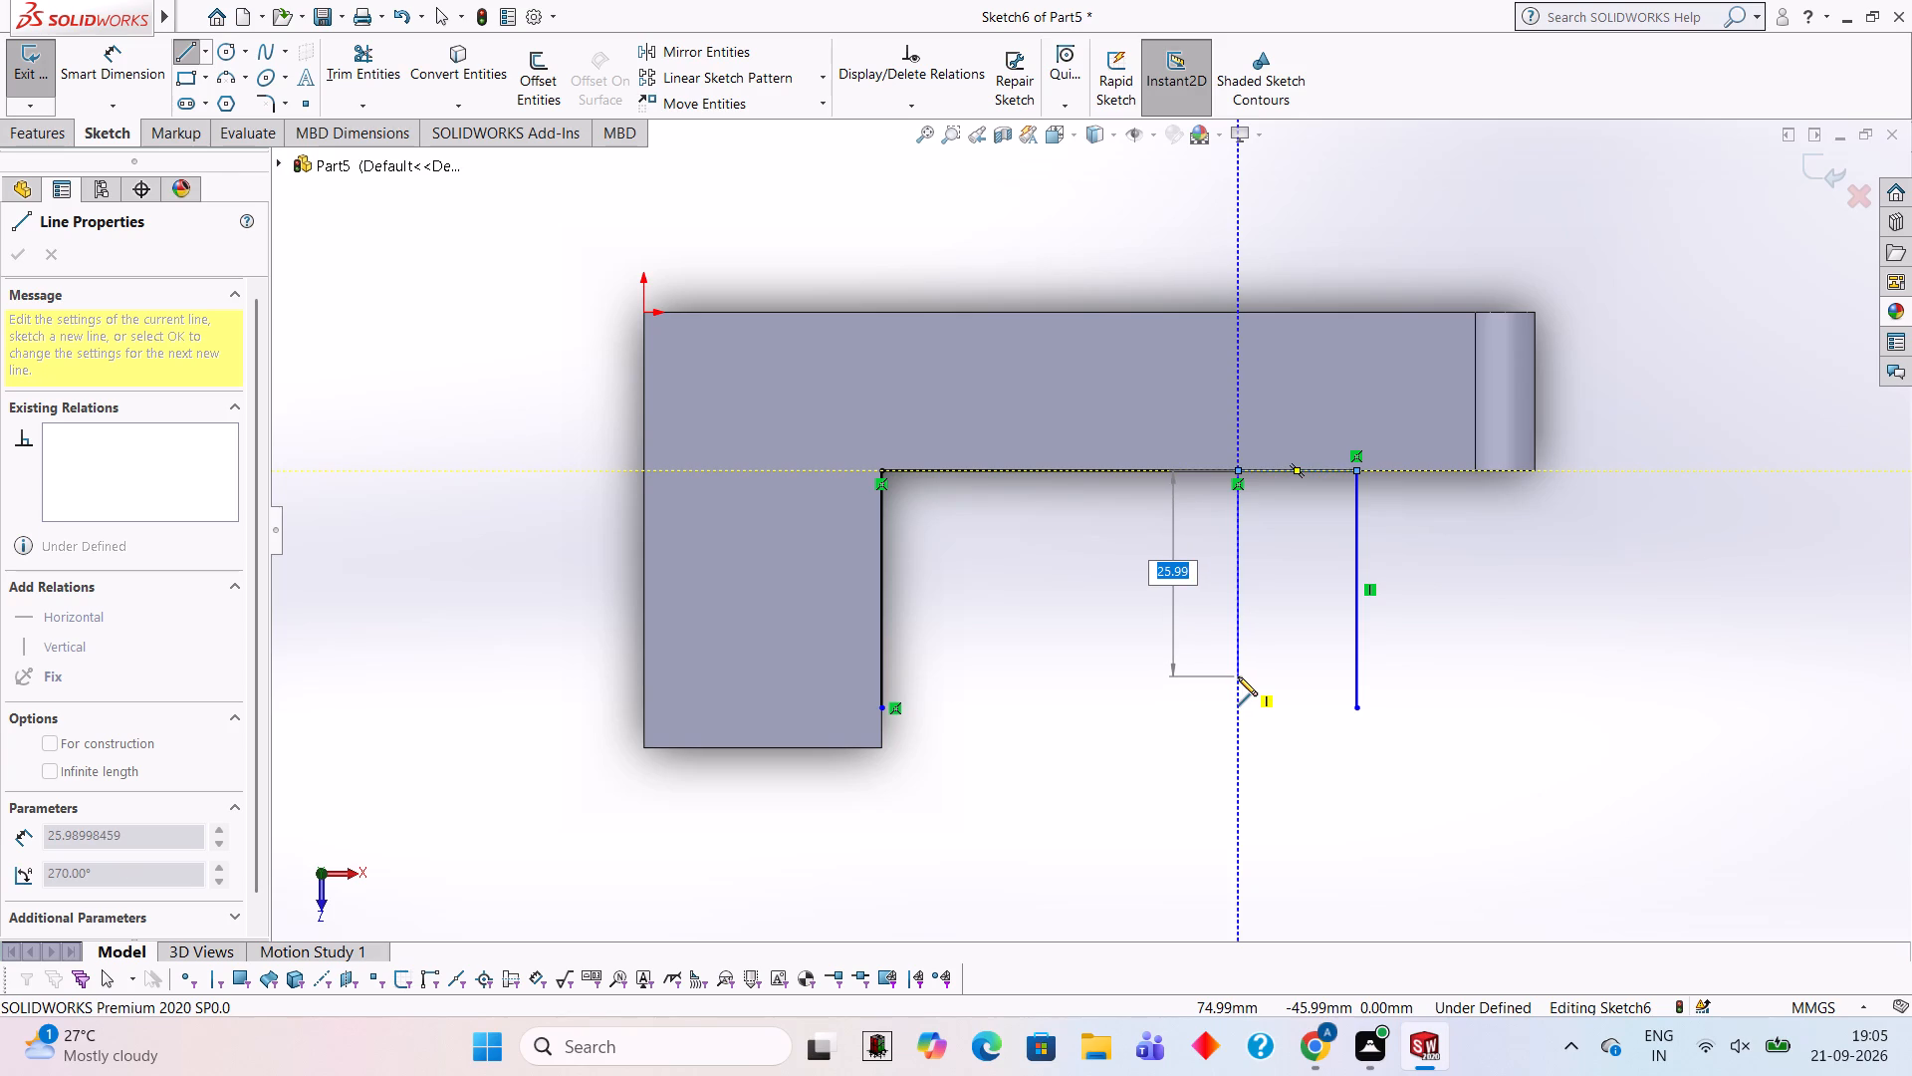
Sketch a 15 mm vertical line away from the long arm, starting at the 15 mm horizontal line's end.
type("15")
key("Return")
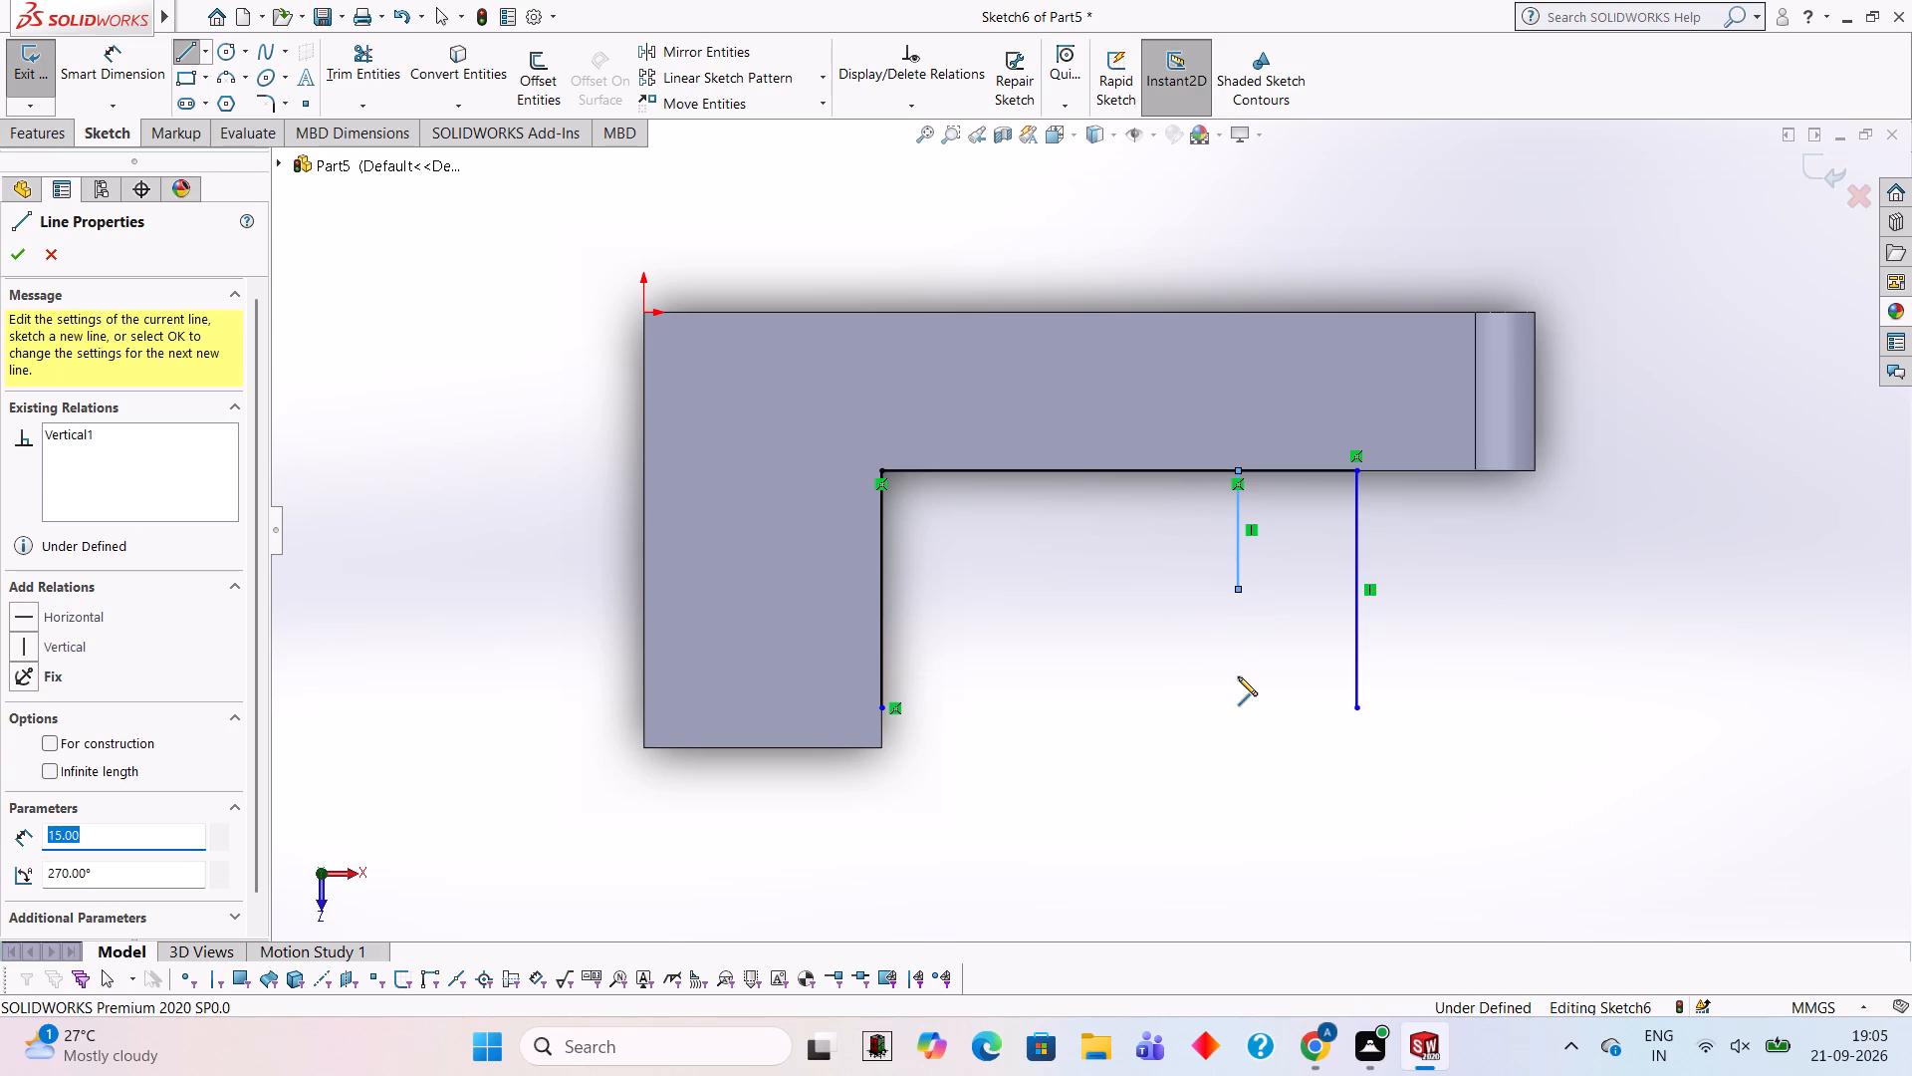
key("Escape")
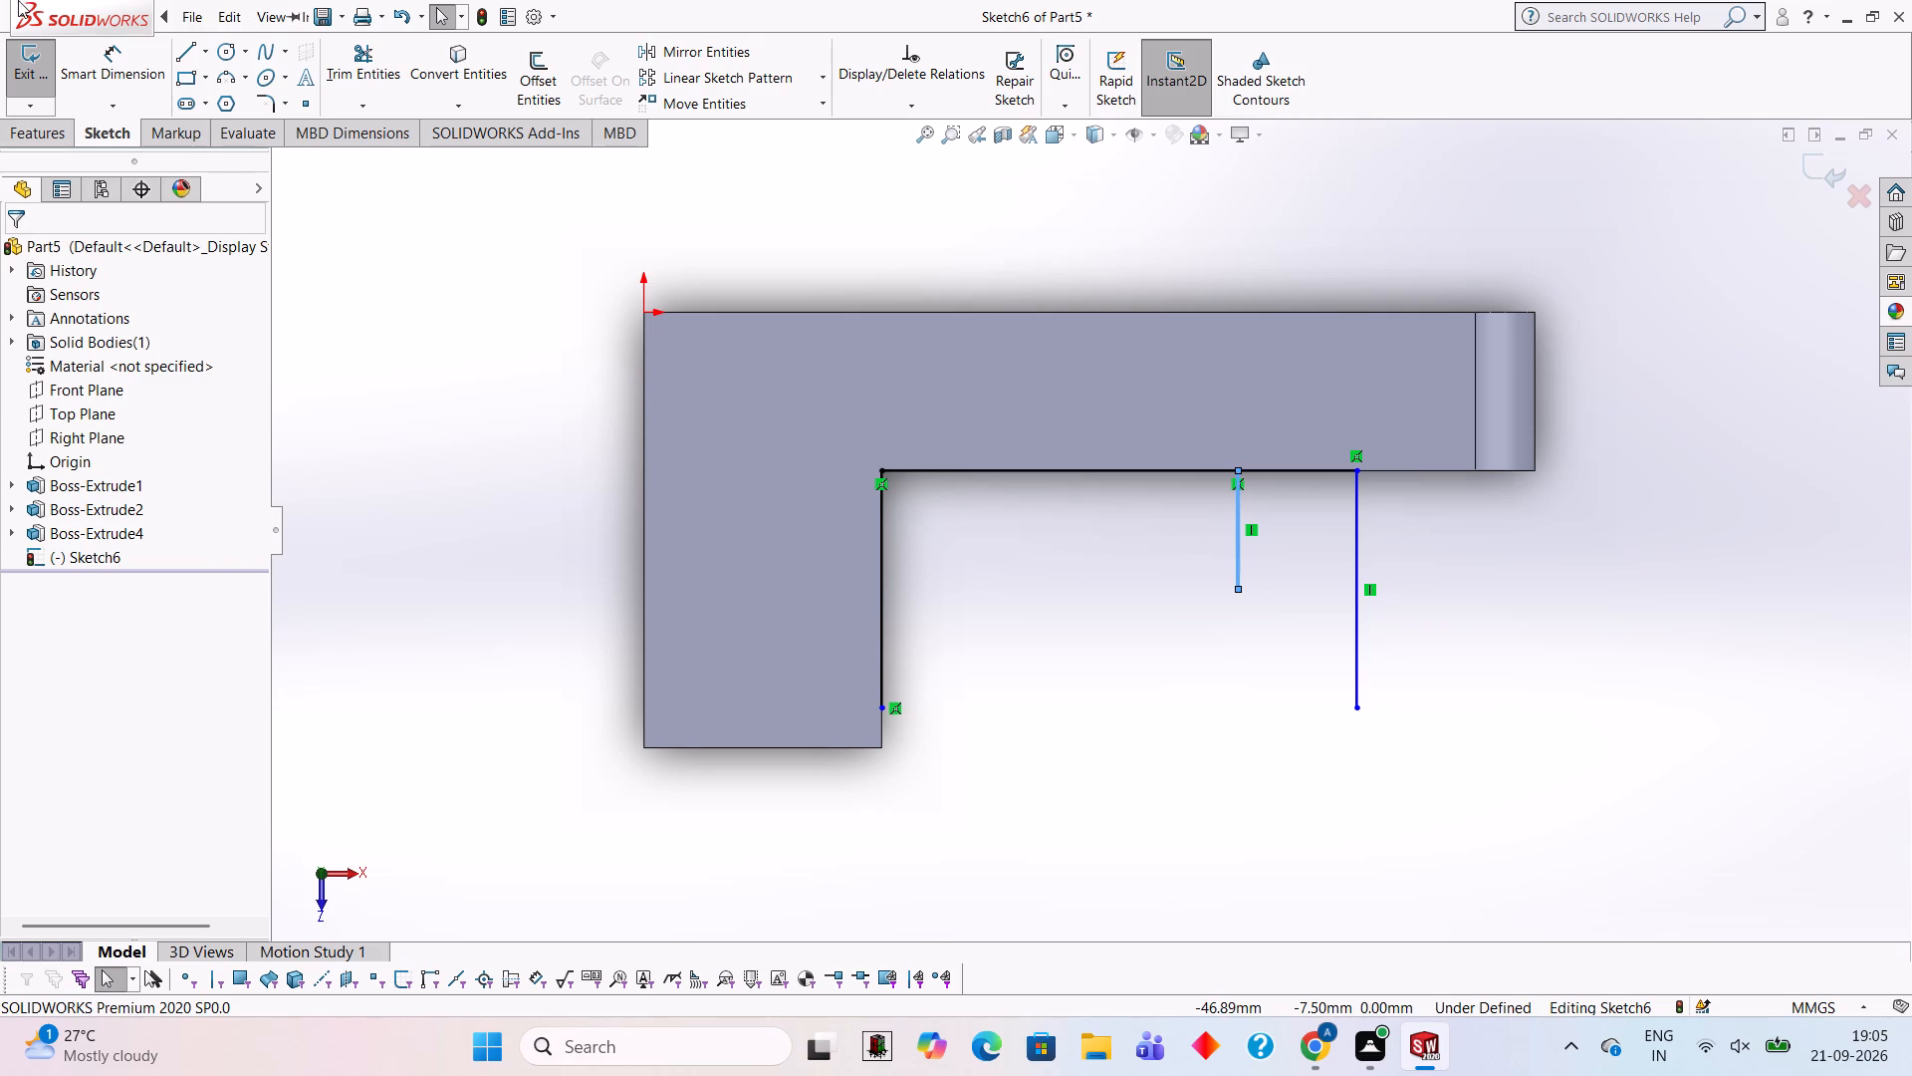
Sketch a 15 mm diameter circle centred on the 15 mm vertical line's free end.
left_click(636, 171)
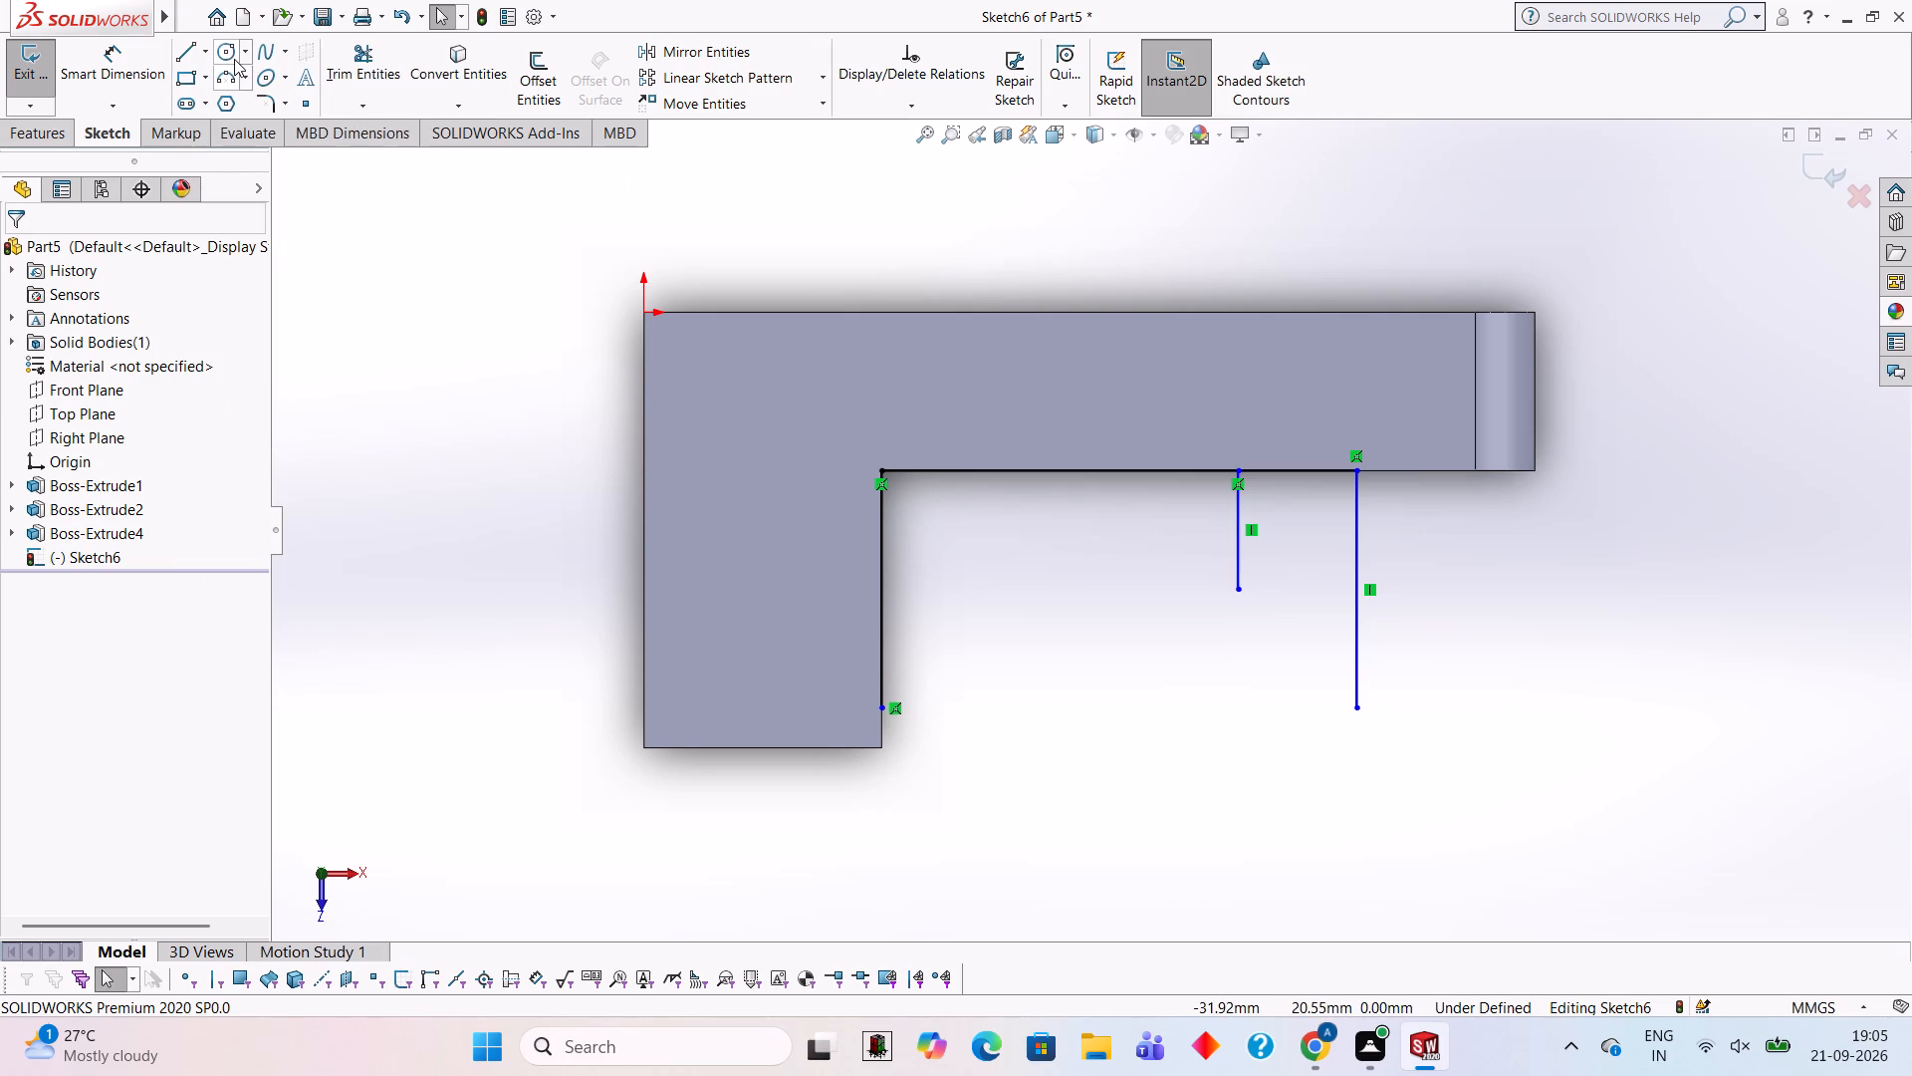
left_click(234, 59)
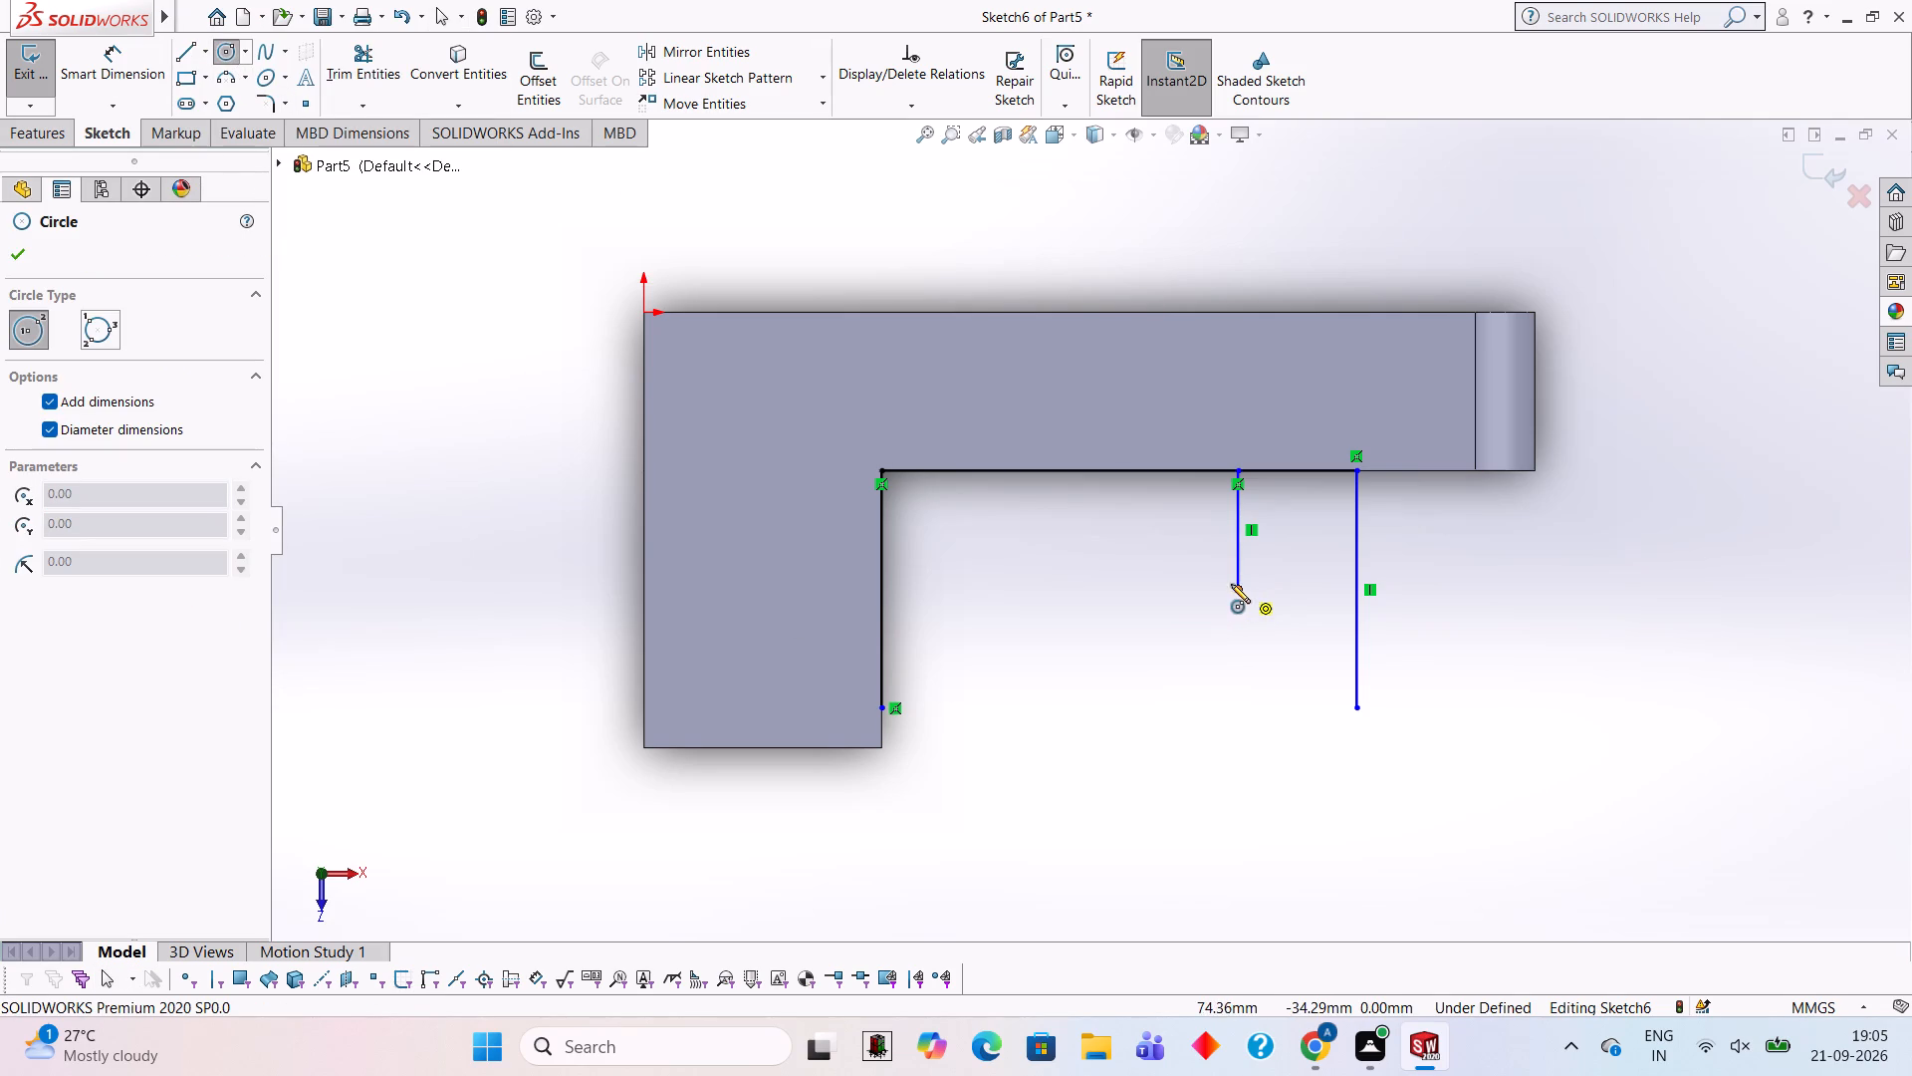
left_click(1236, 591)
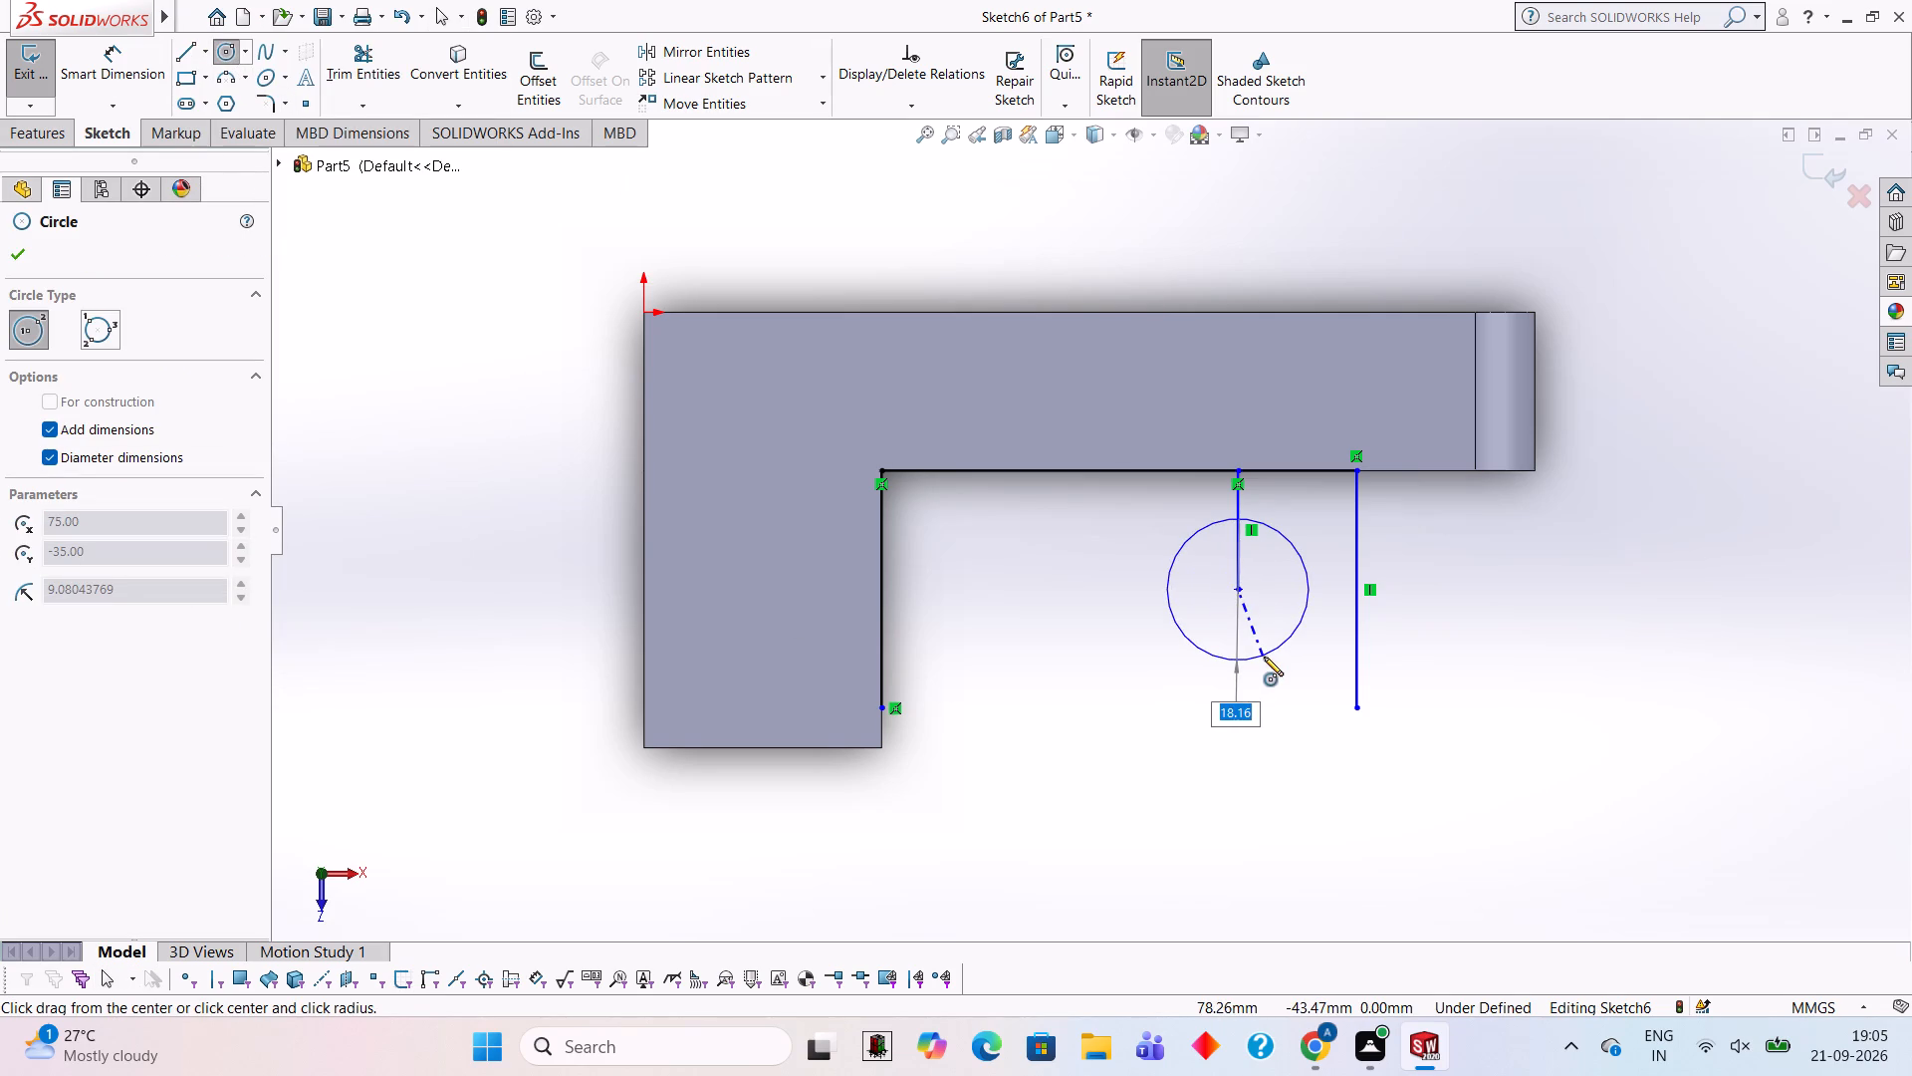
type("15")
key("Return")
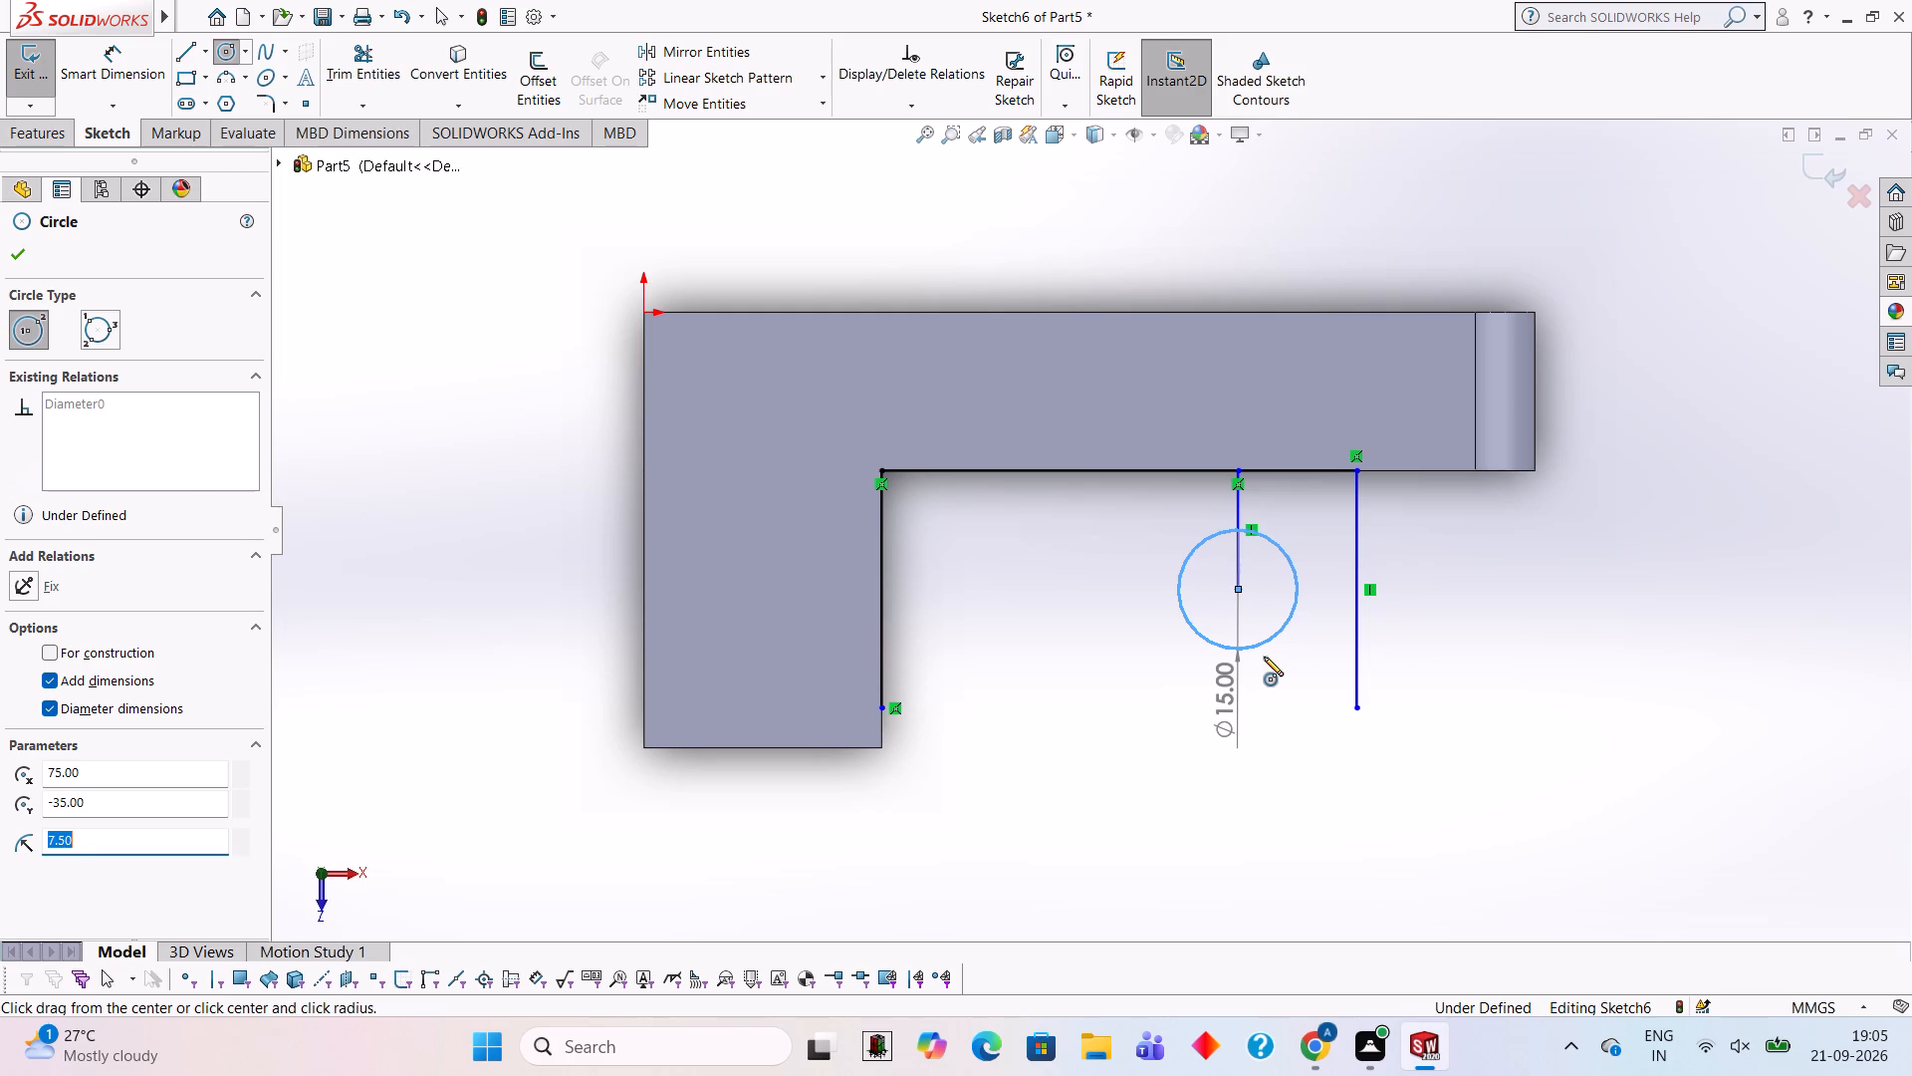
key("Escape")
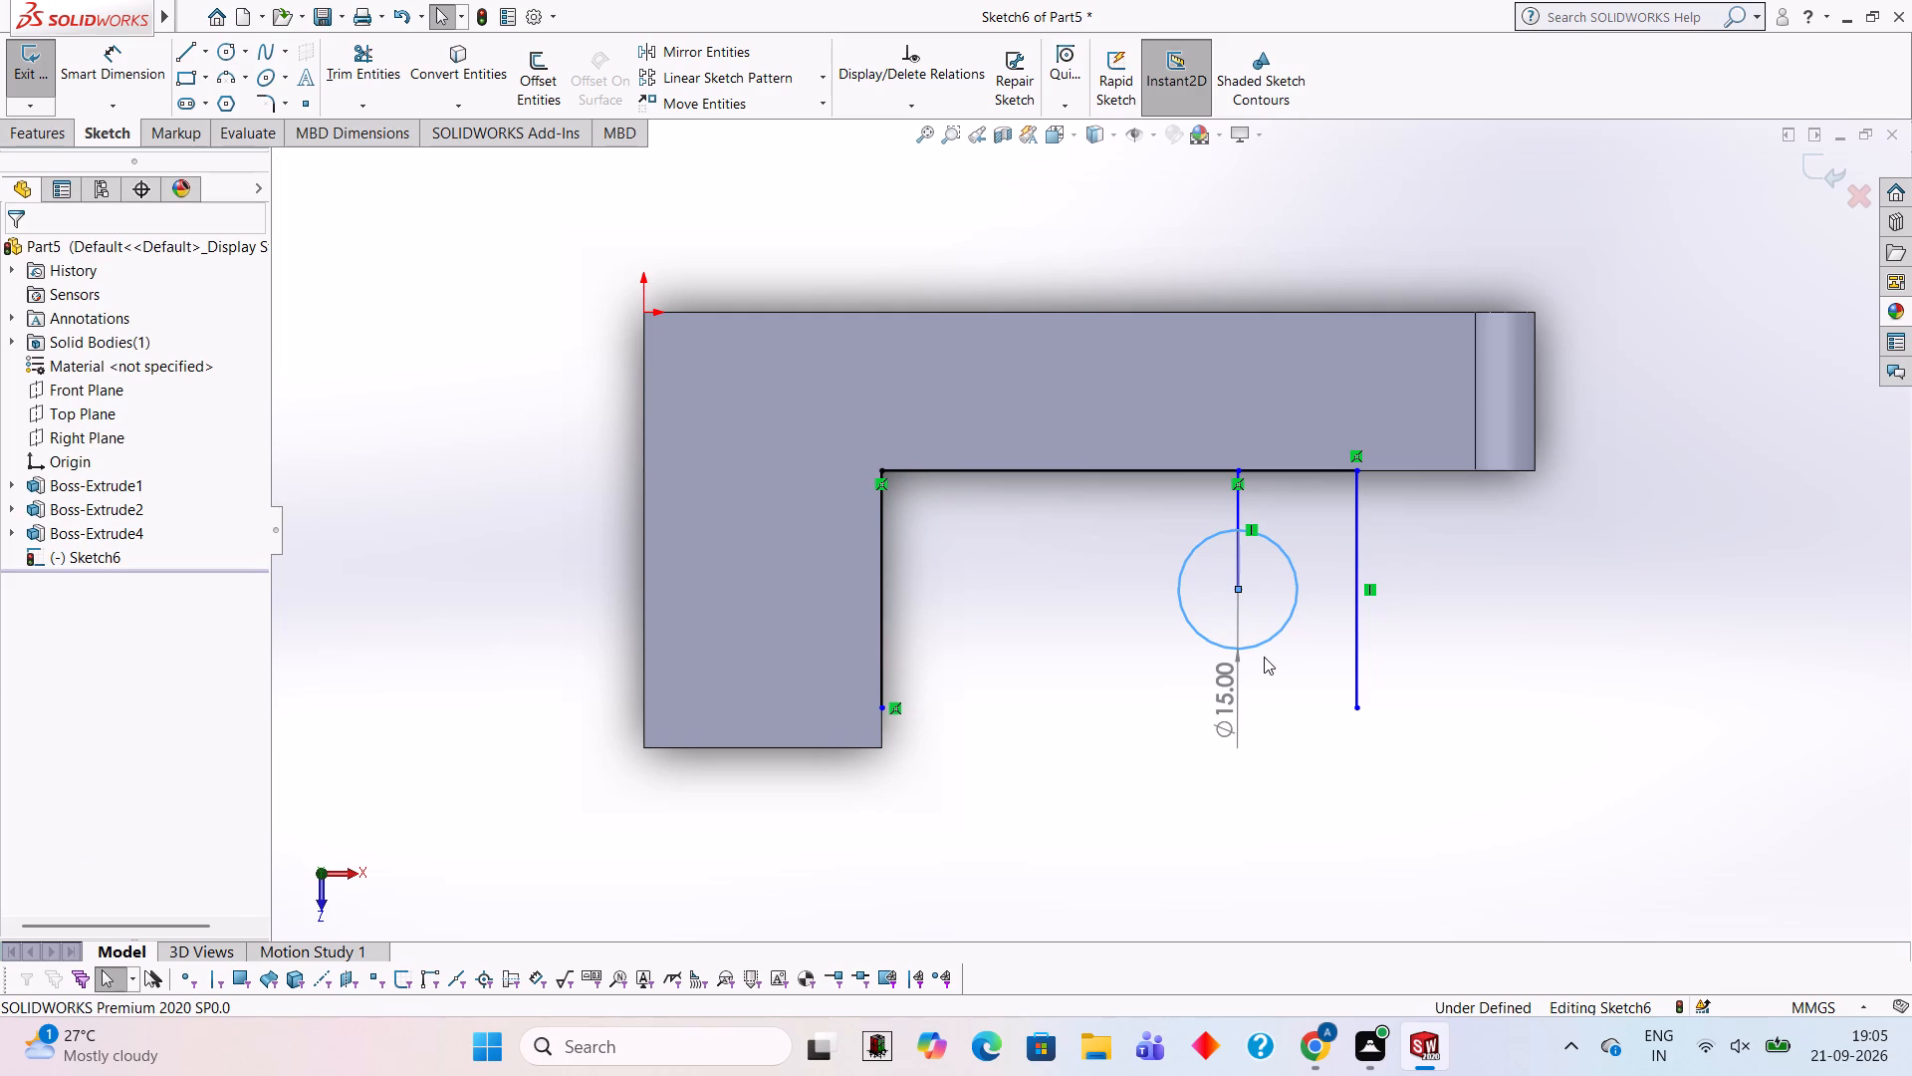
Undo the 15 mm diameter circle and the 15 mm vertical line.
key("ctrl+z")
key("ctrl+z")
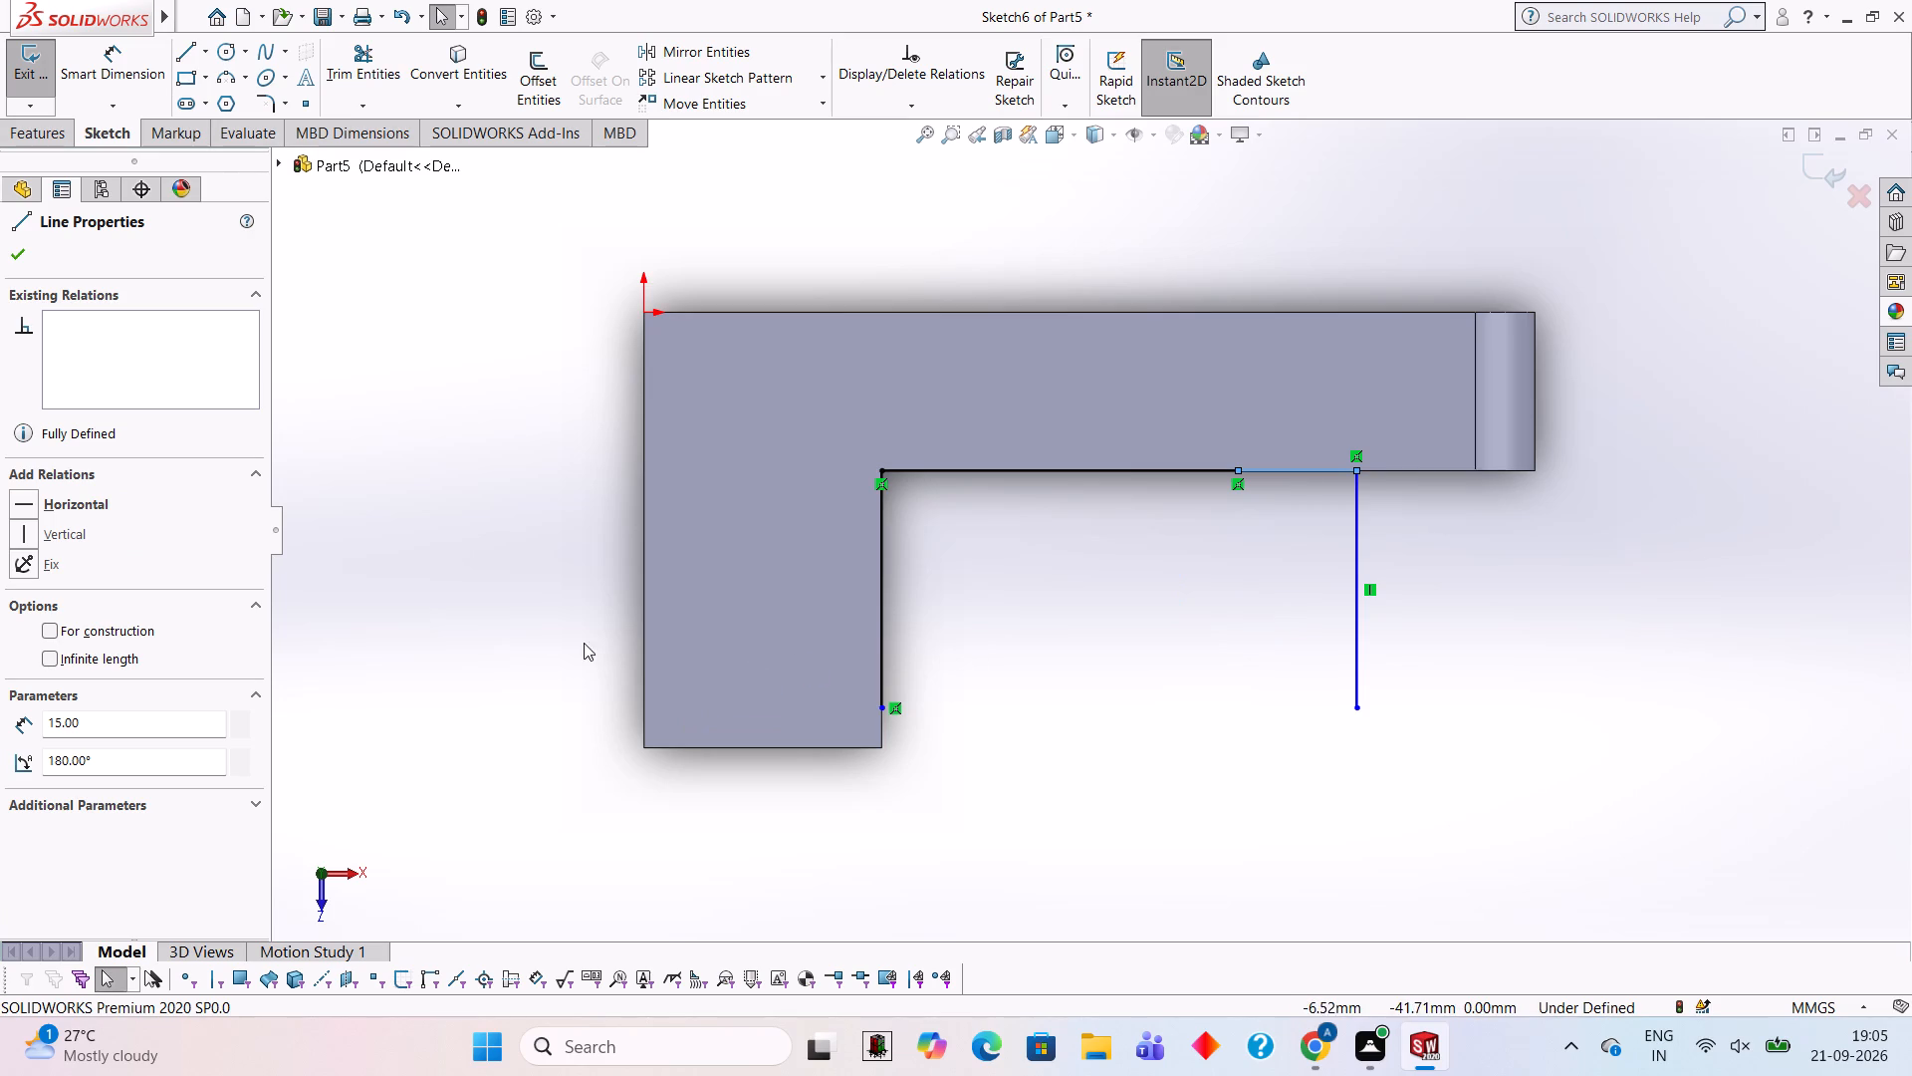
Sketch a 17 mm vertical line away from the long arm, starting at the 15 mm horizontal line's end.
left_click(197, 49)
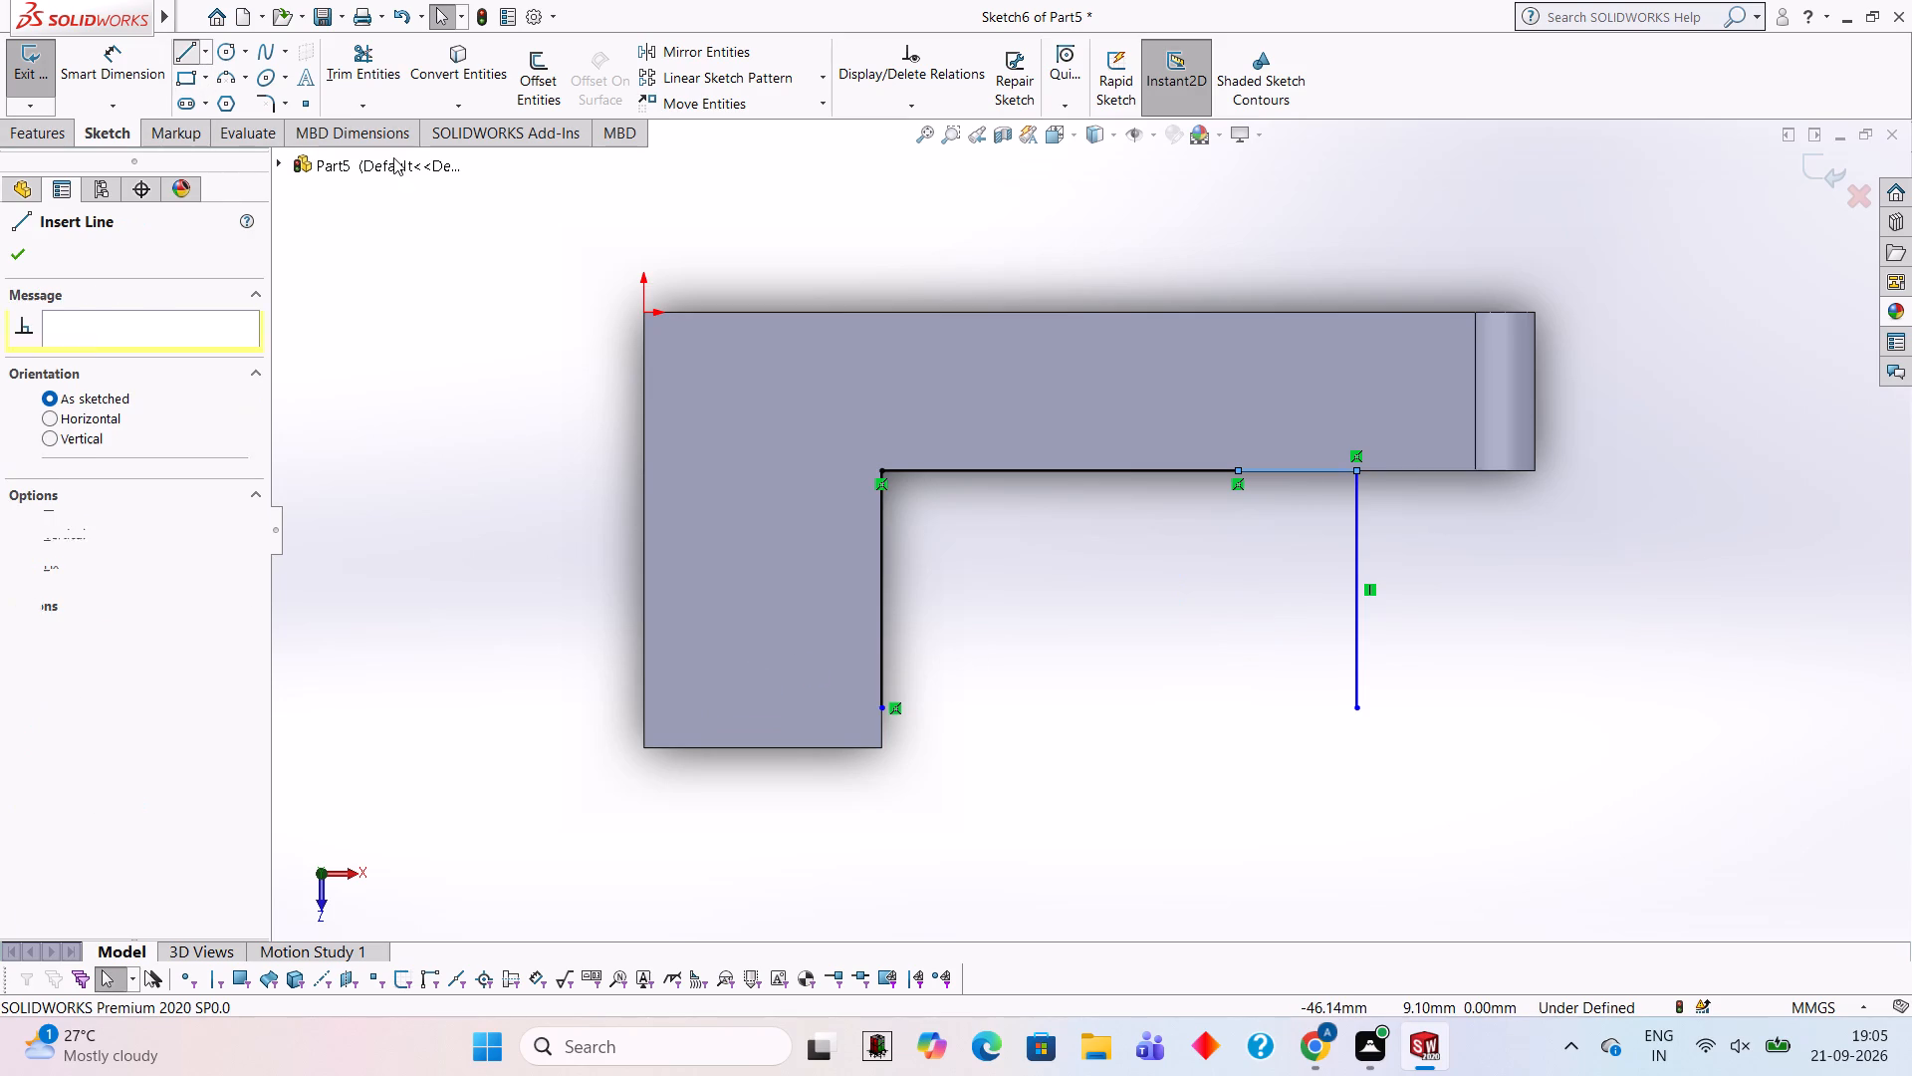
left_click(1236, 473)
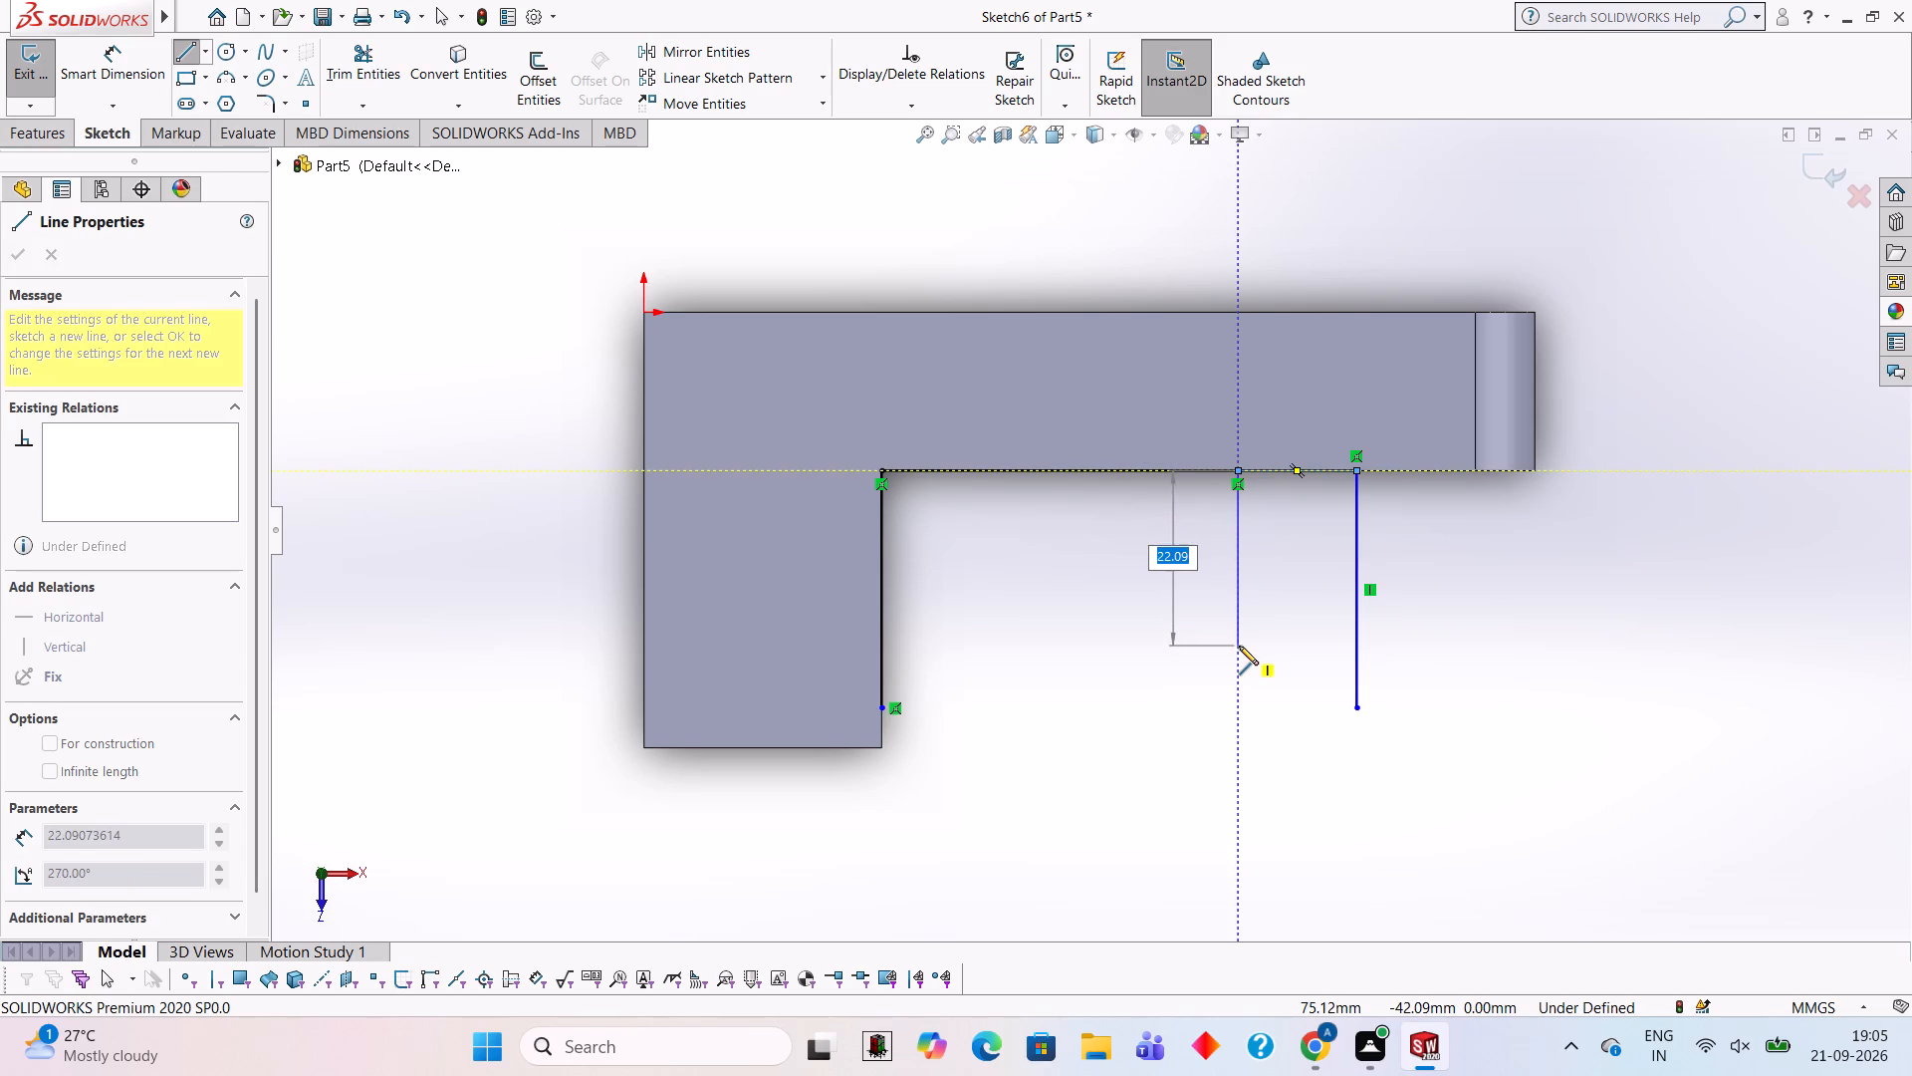
type("17")
key("Return")
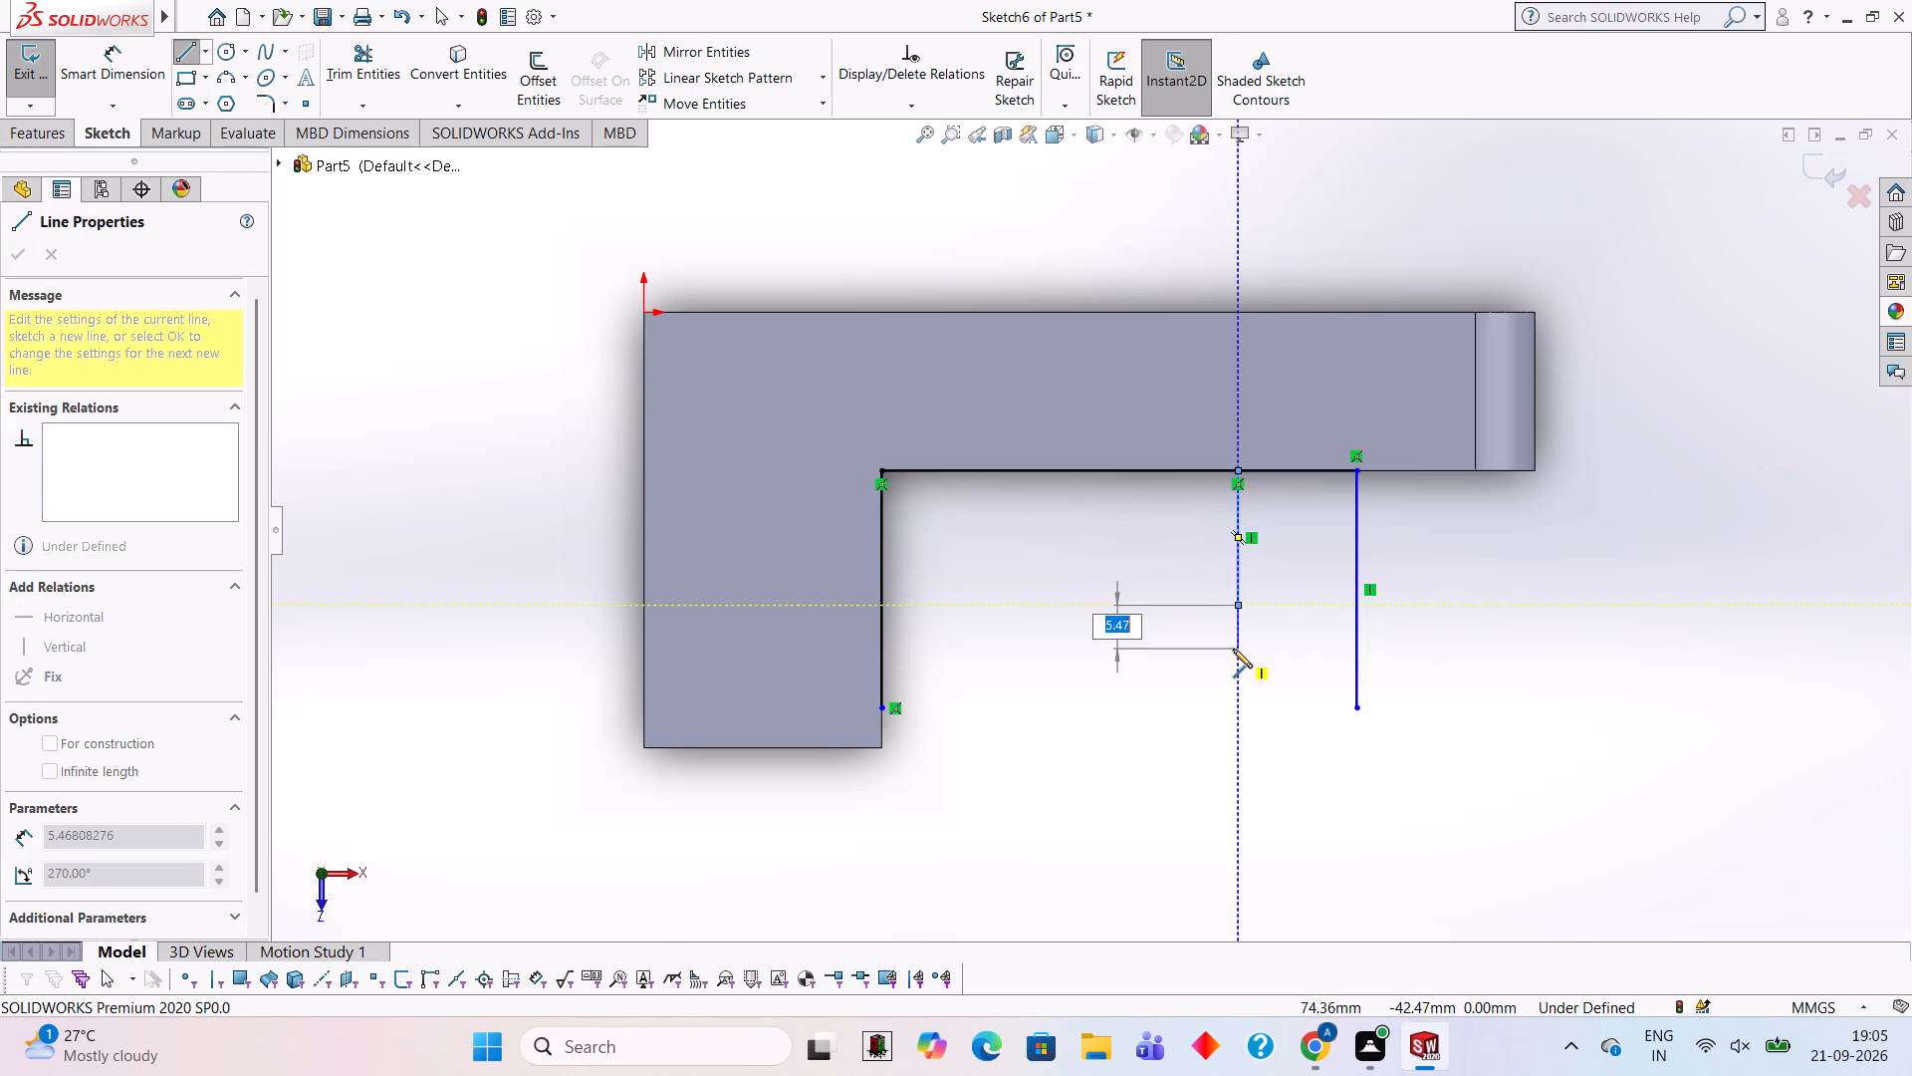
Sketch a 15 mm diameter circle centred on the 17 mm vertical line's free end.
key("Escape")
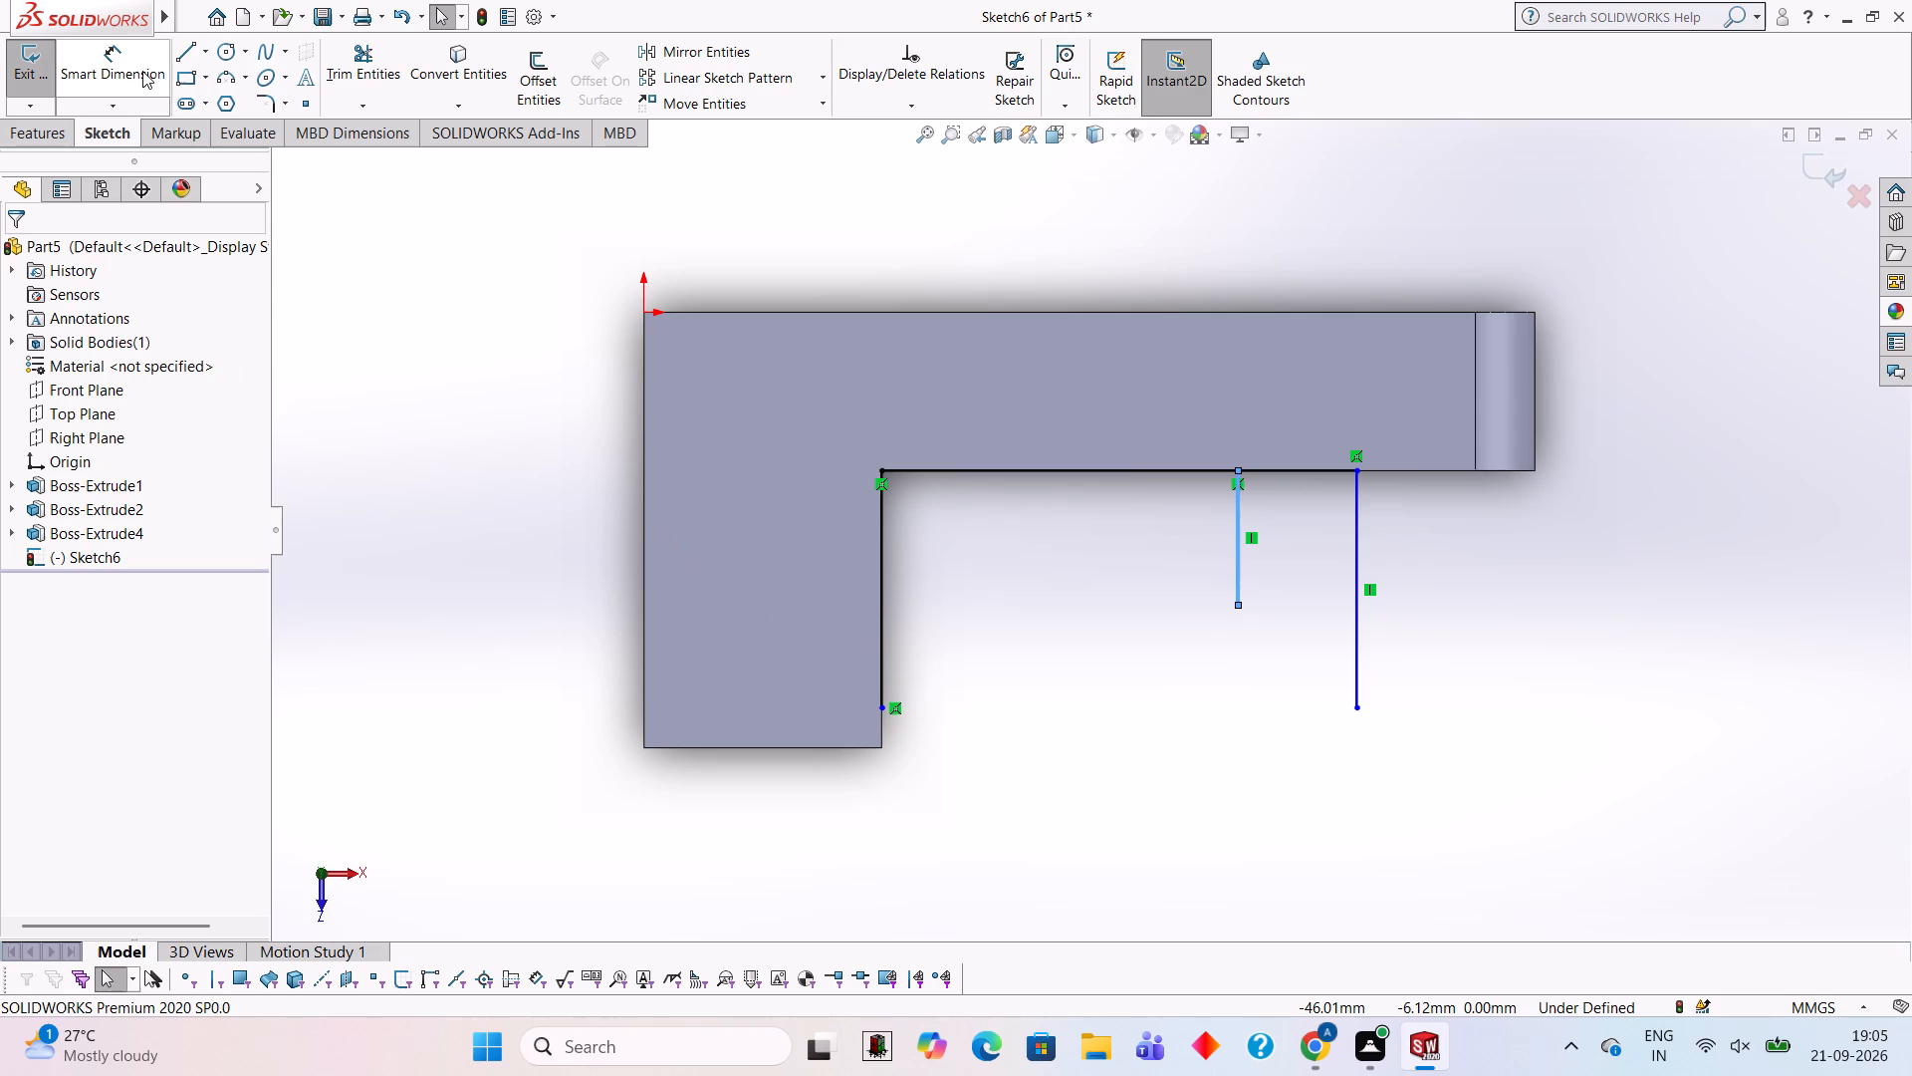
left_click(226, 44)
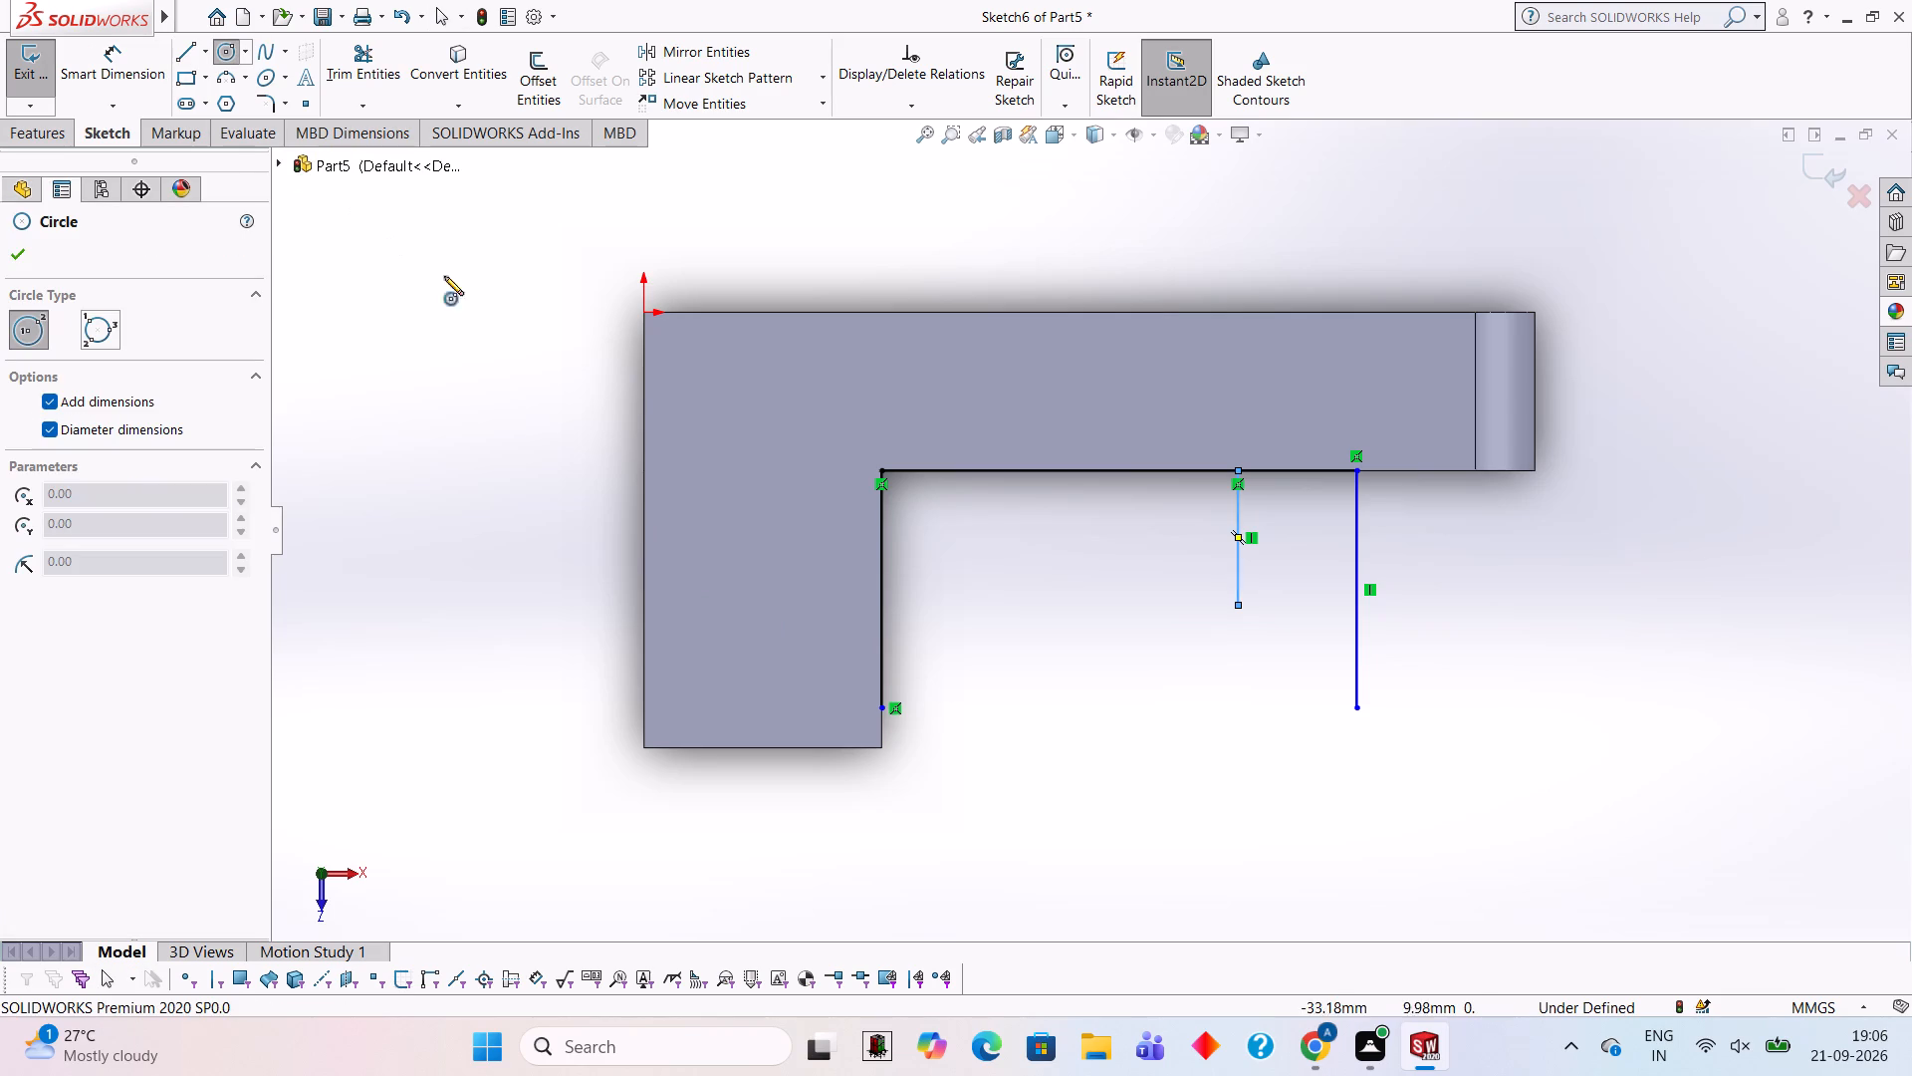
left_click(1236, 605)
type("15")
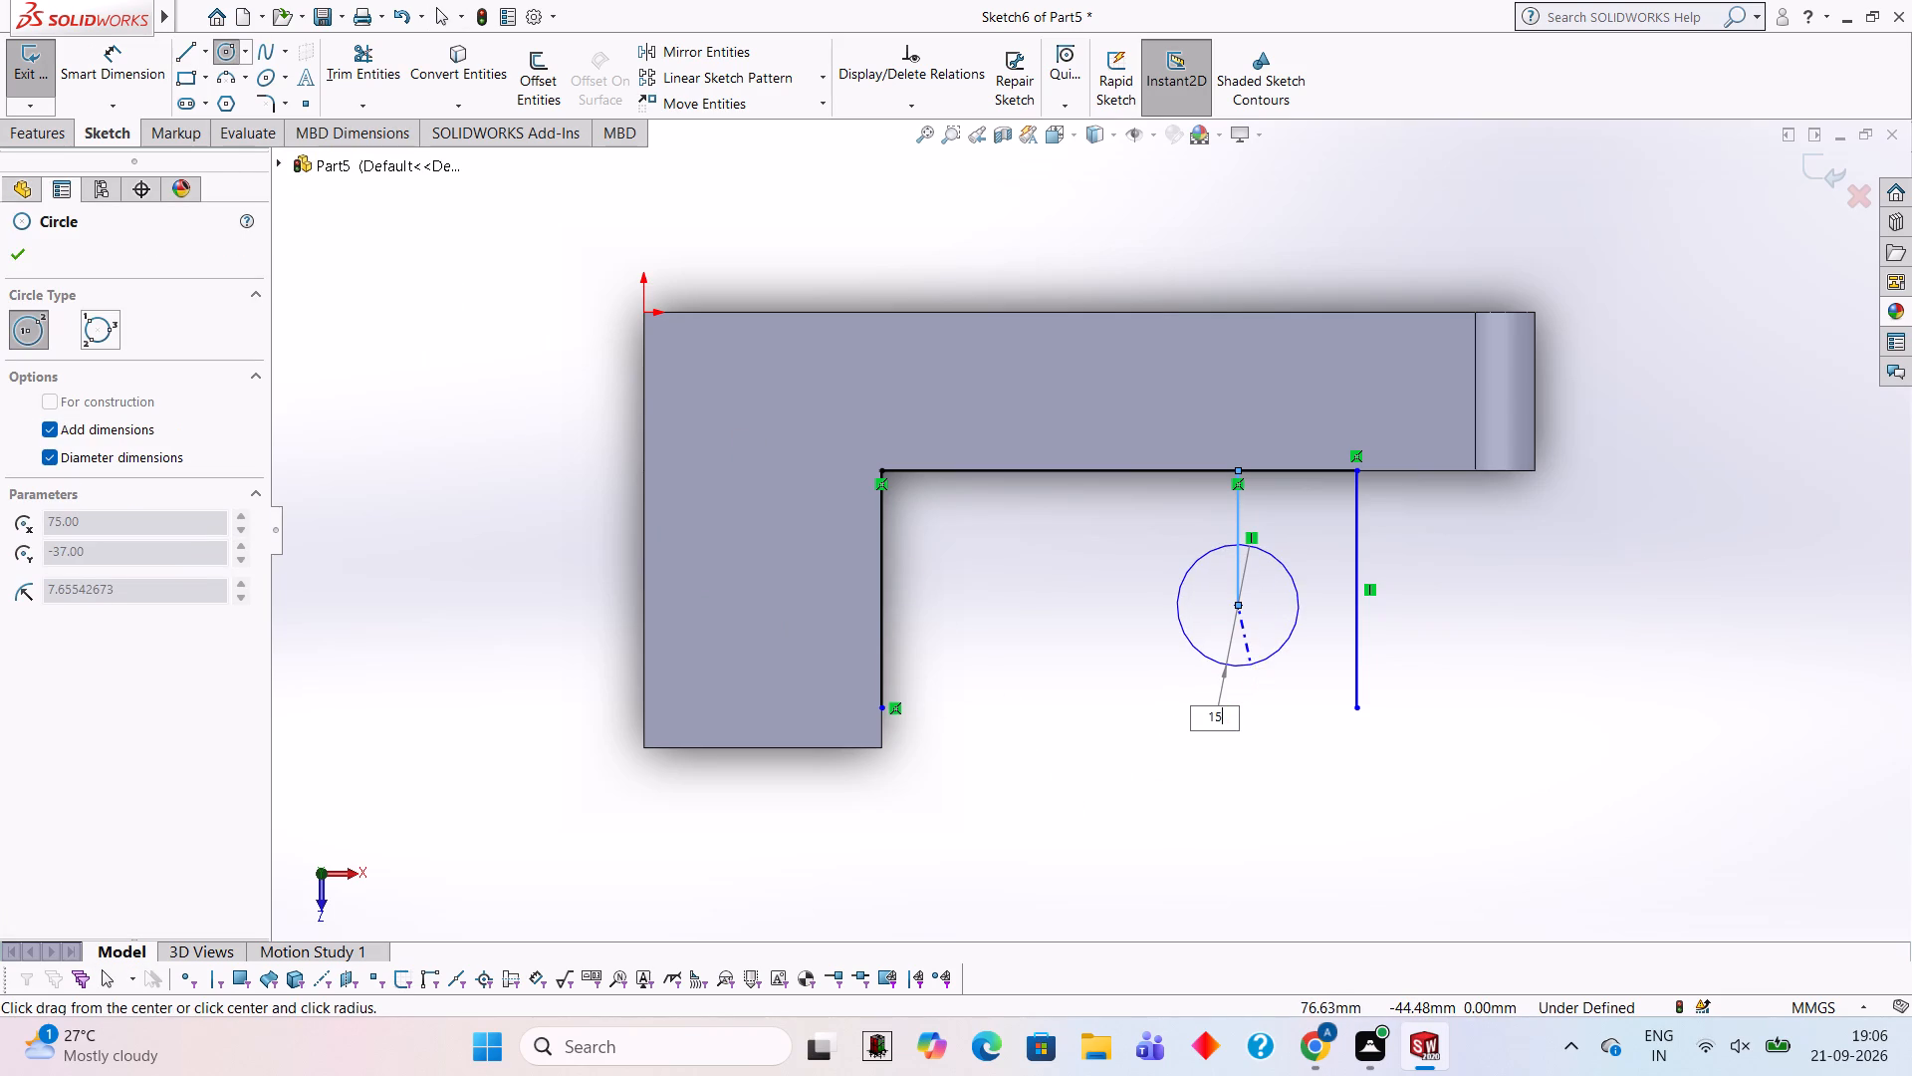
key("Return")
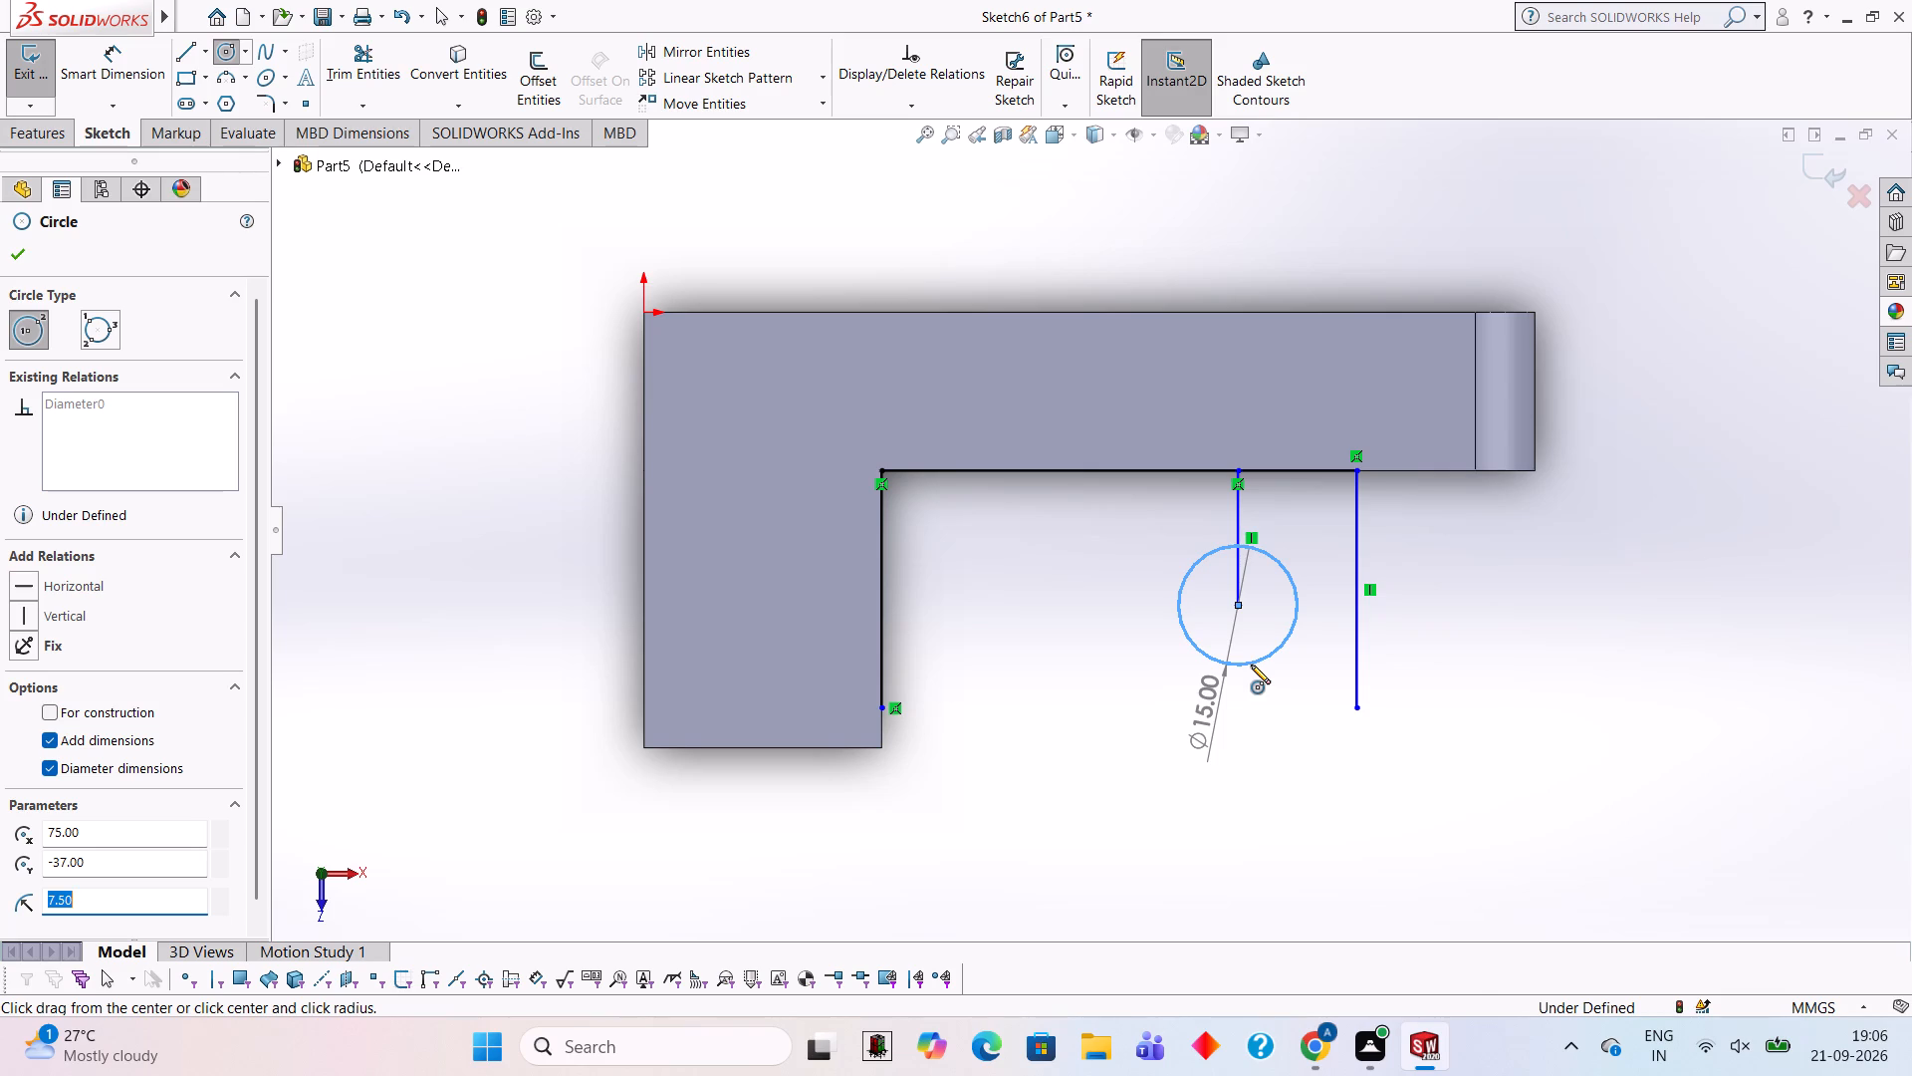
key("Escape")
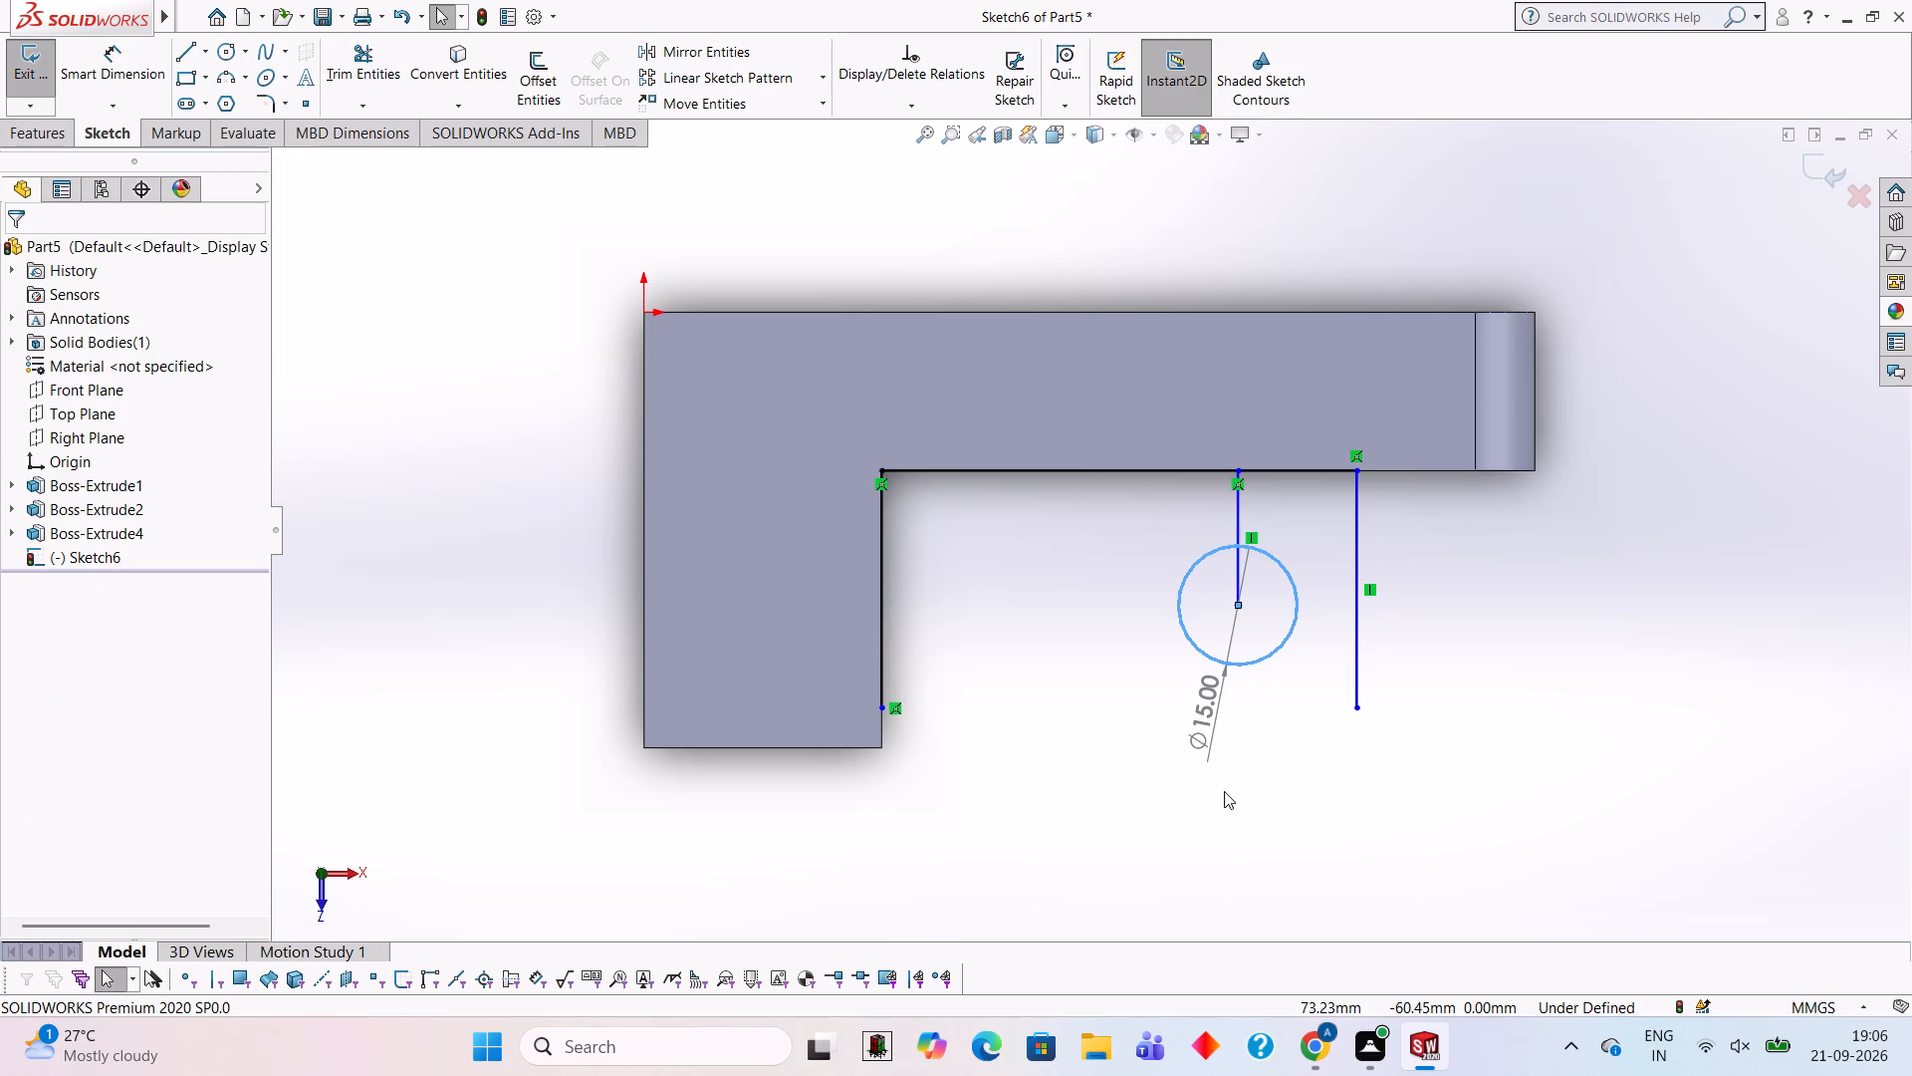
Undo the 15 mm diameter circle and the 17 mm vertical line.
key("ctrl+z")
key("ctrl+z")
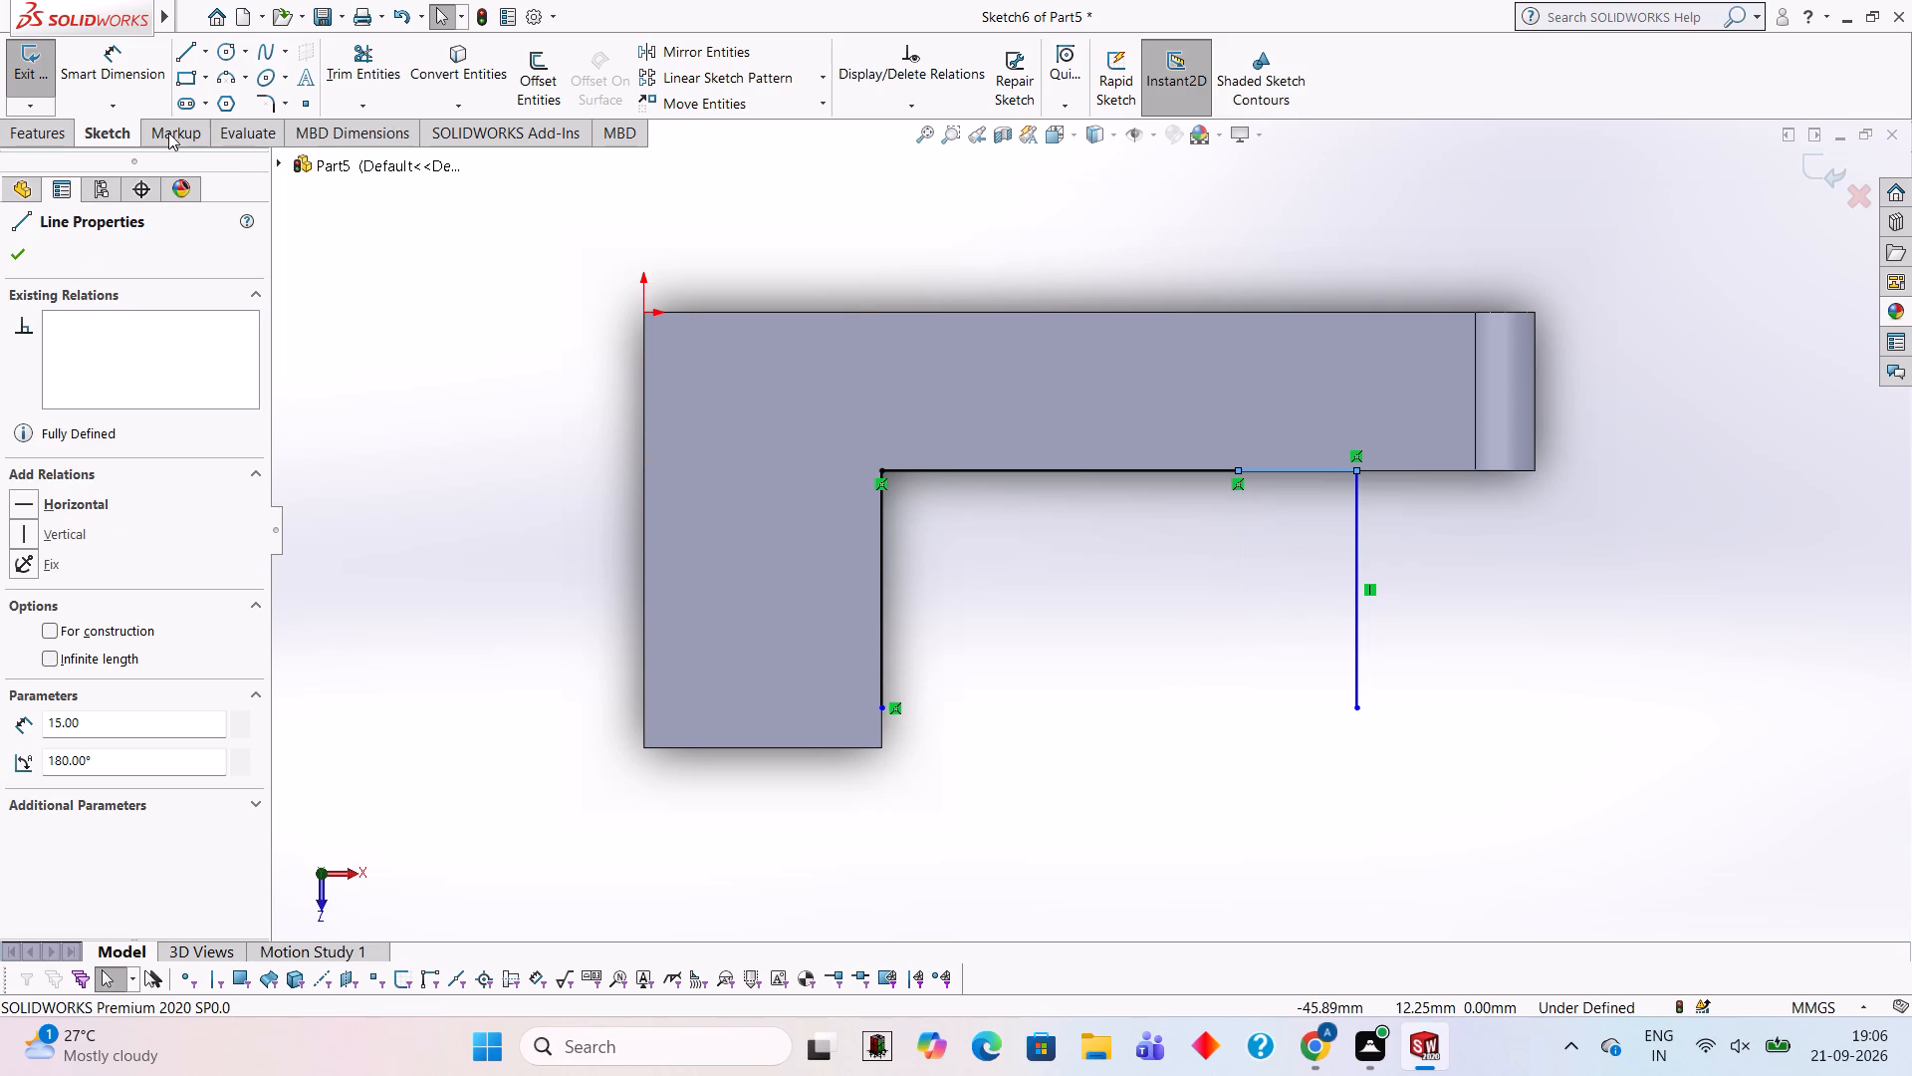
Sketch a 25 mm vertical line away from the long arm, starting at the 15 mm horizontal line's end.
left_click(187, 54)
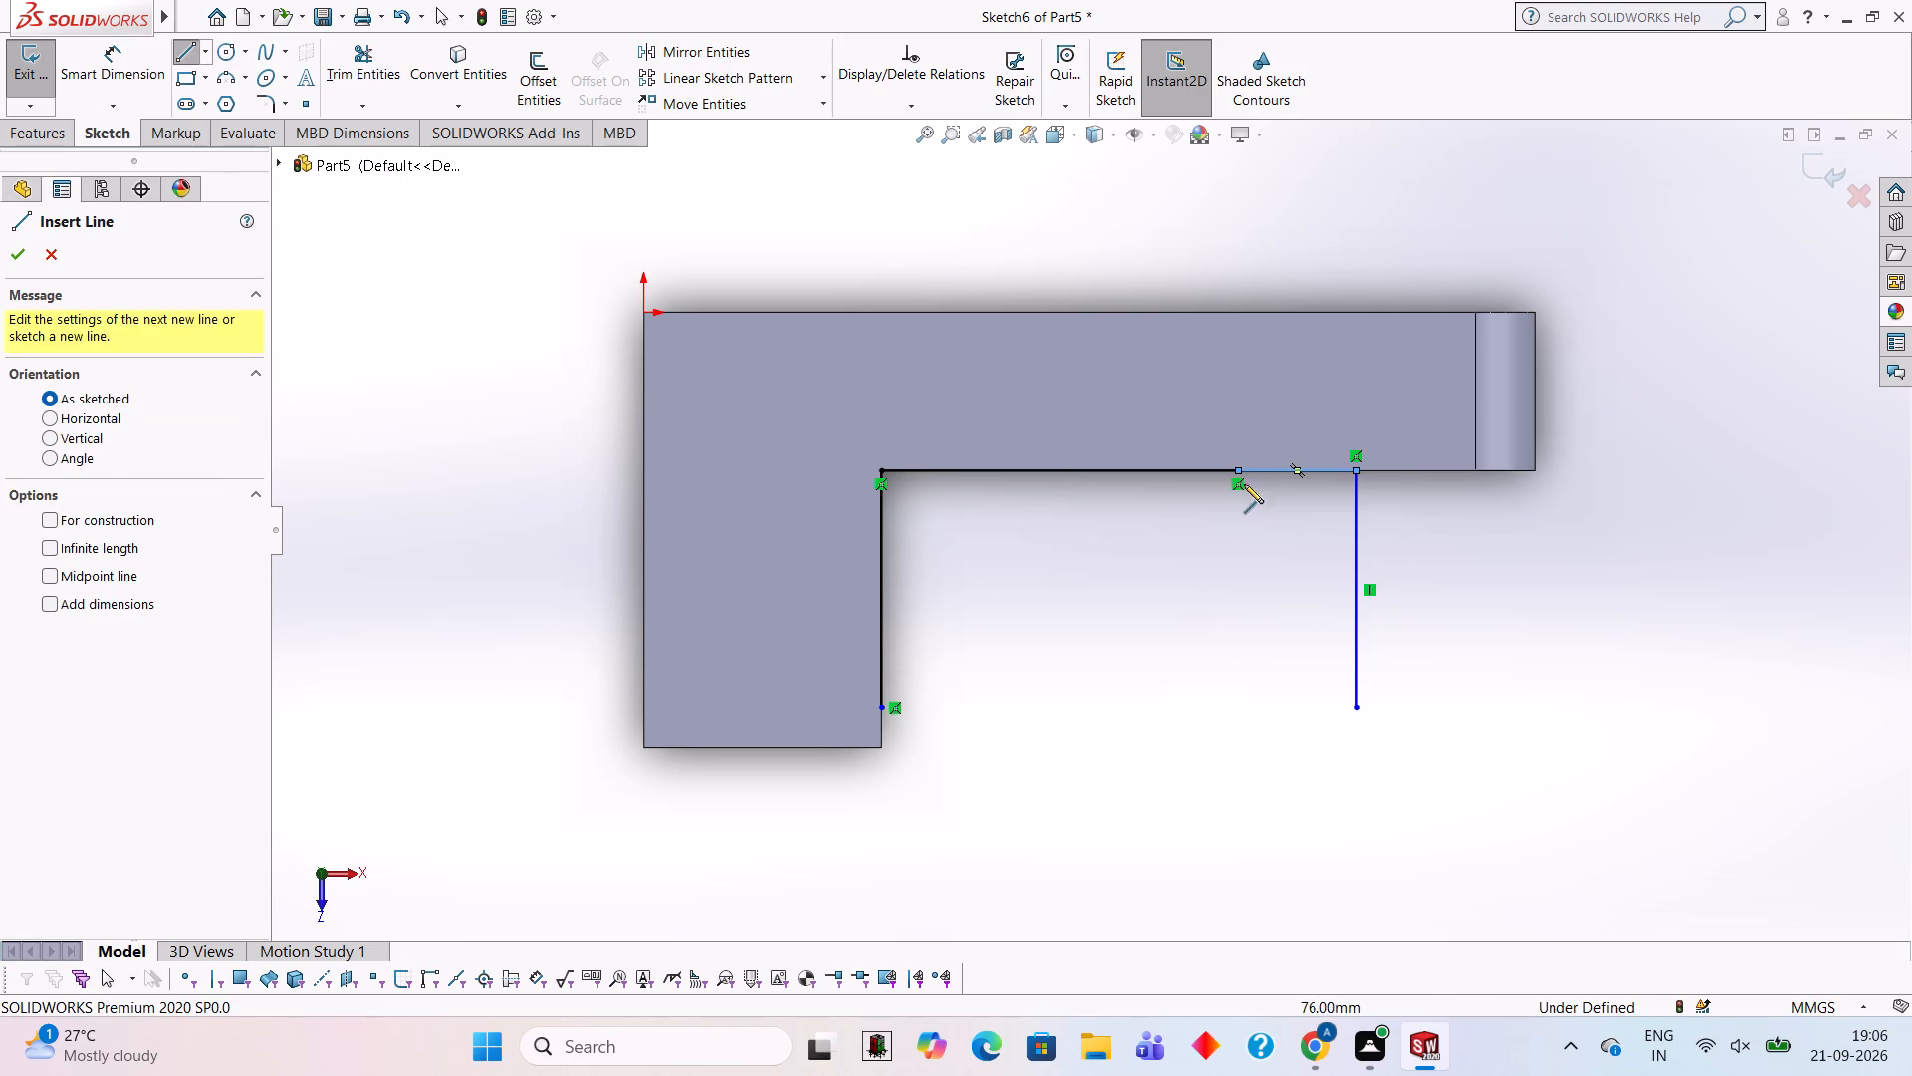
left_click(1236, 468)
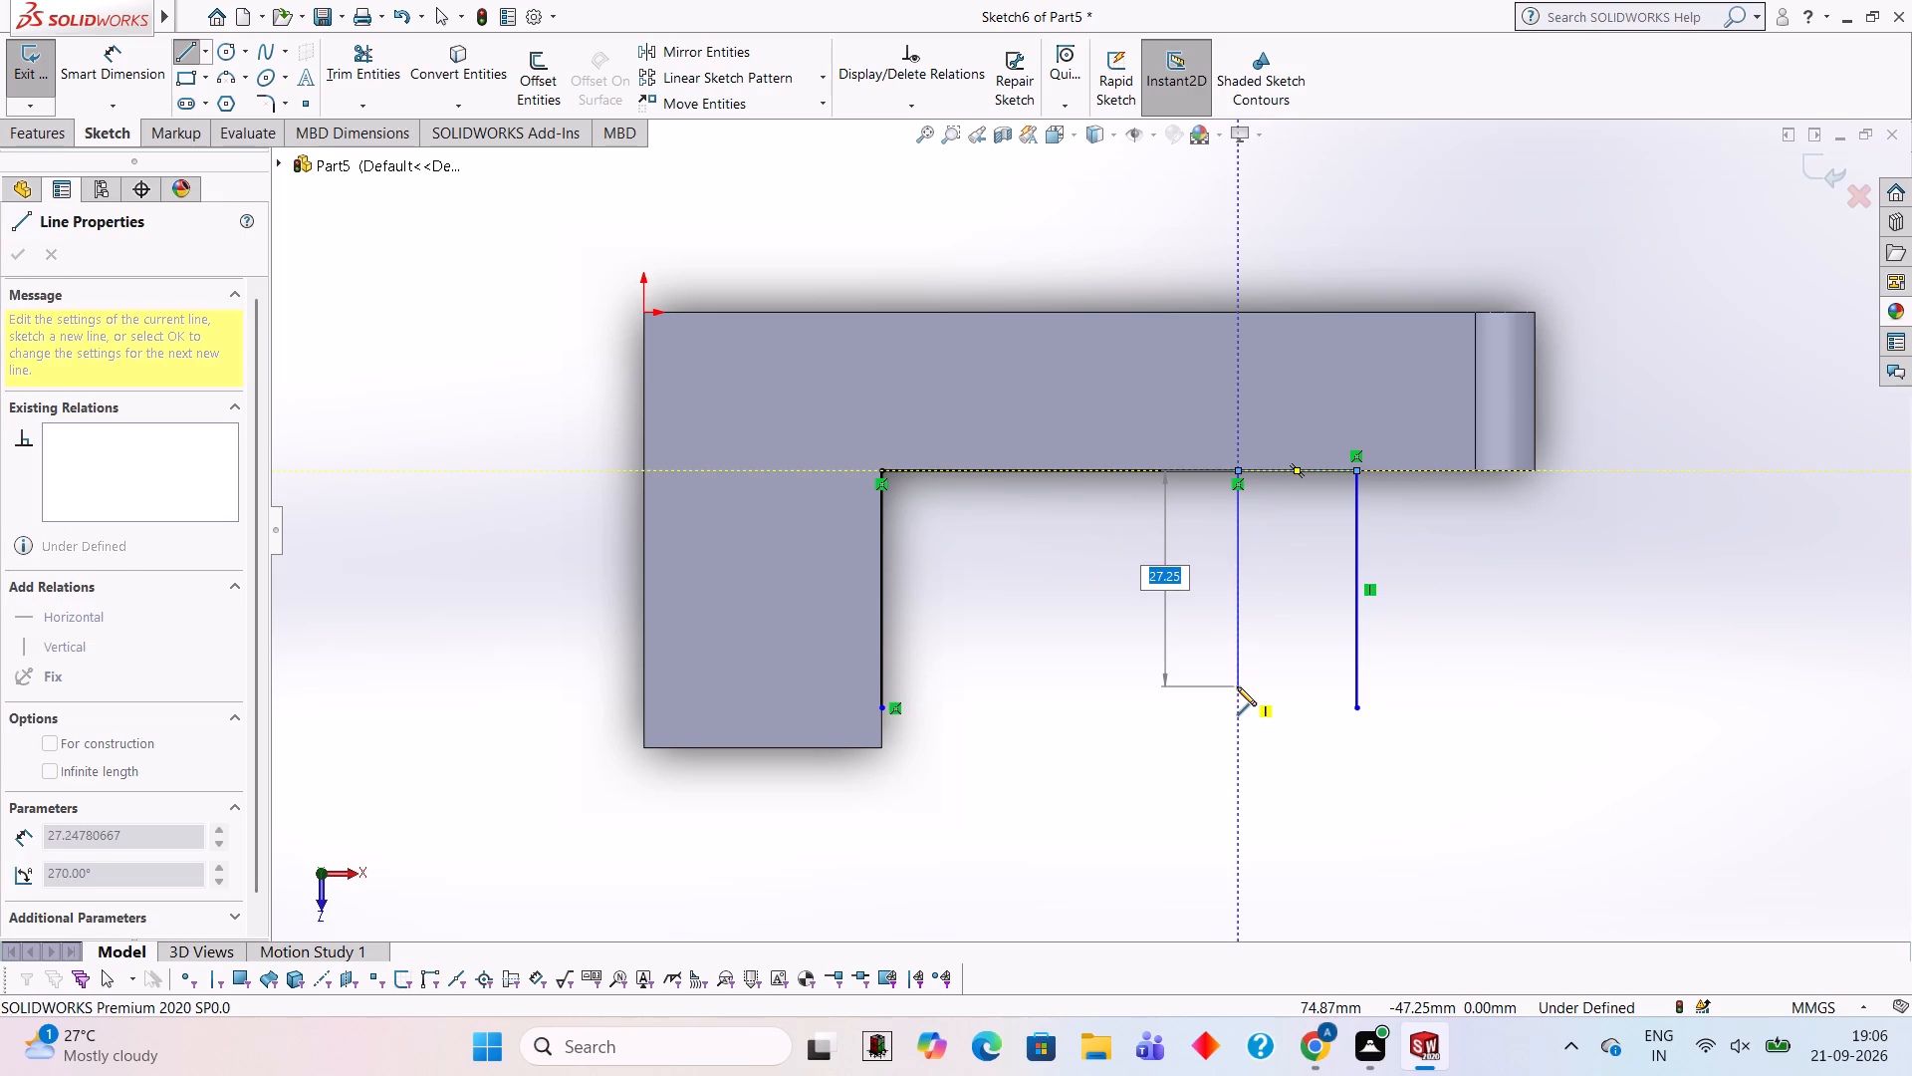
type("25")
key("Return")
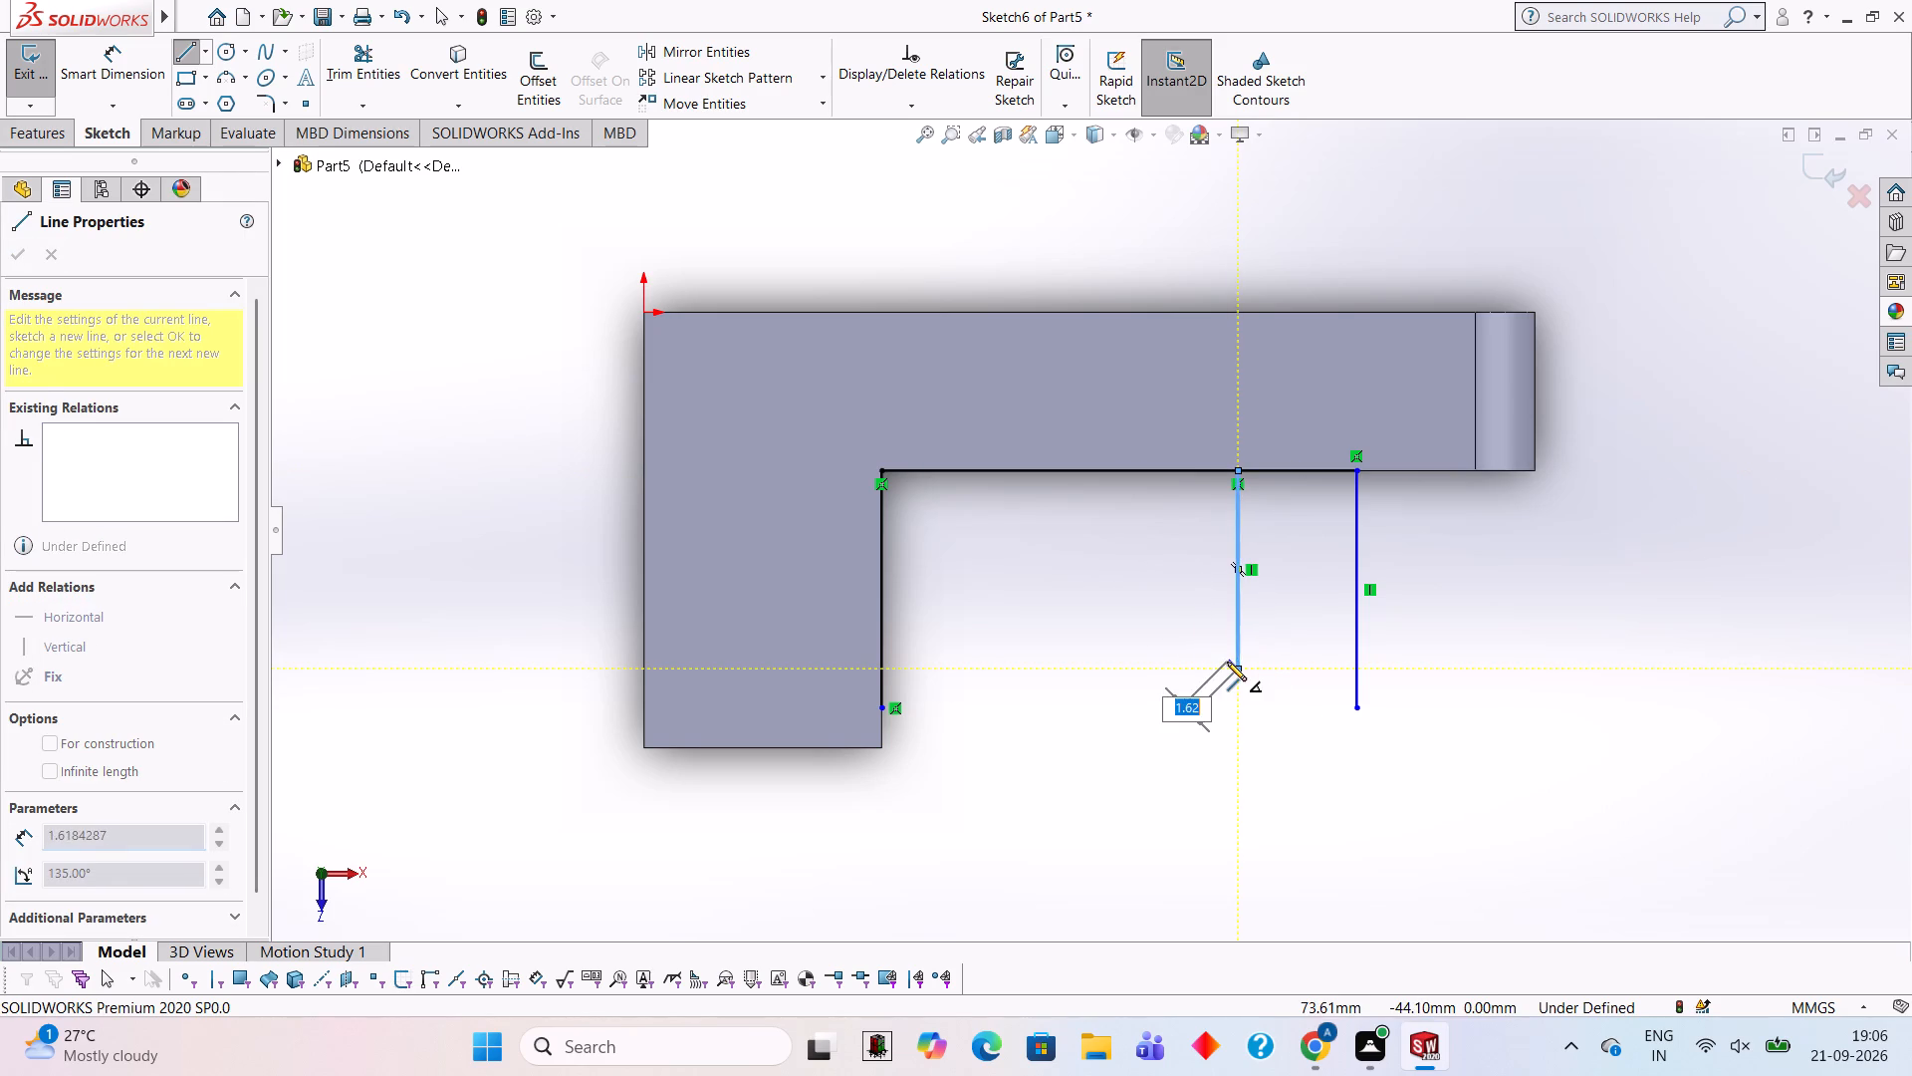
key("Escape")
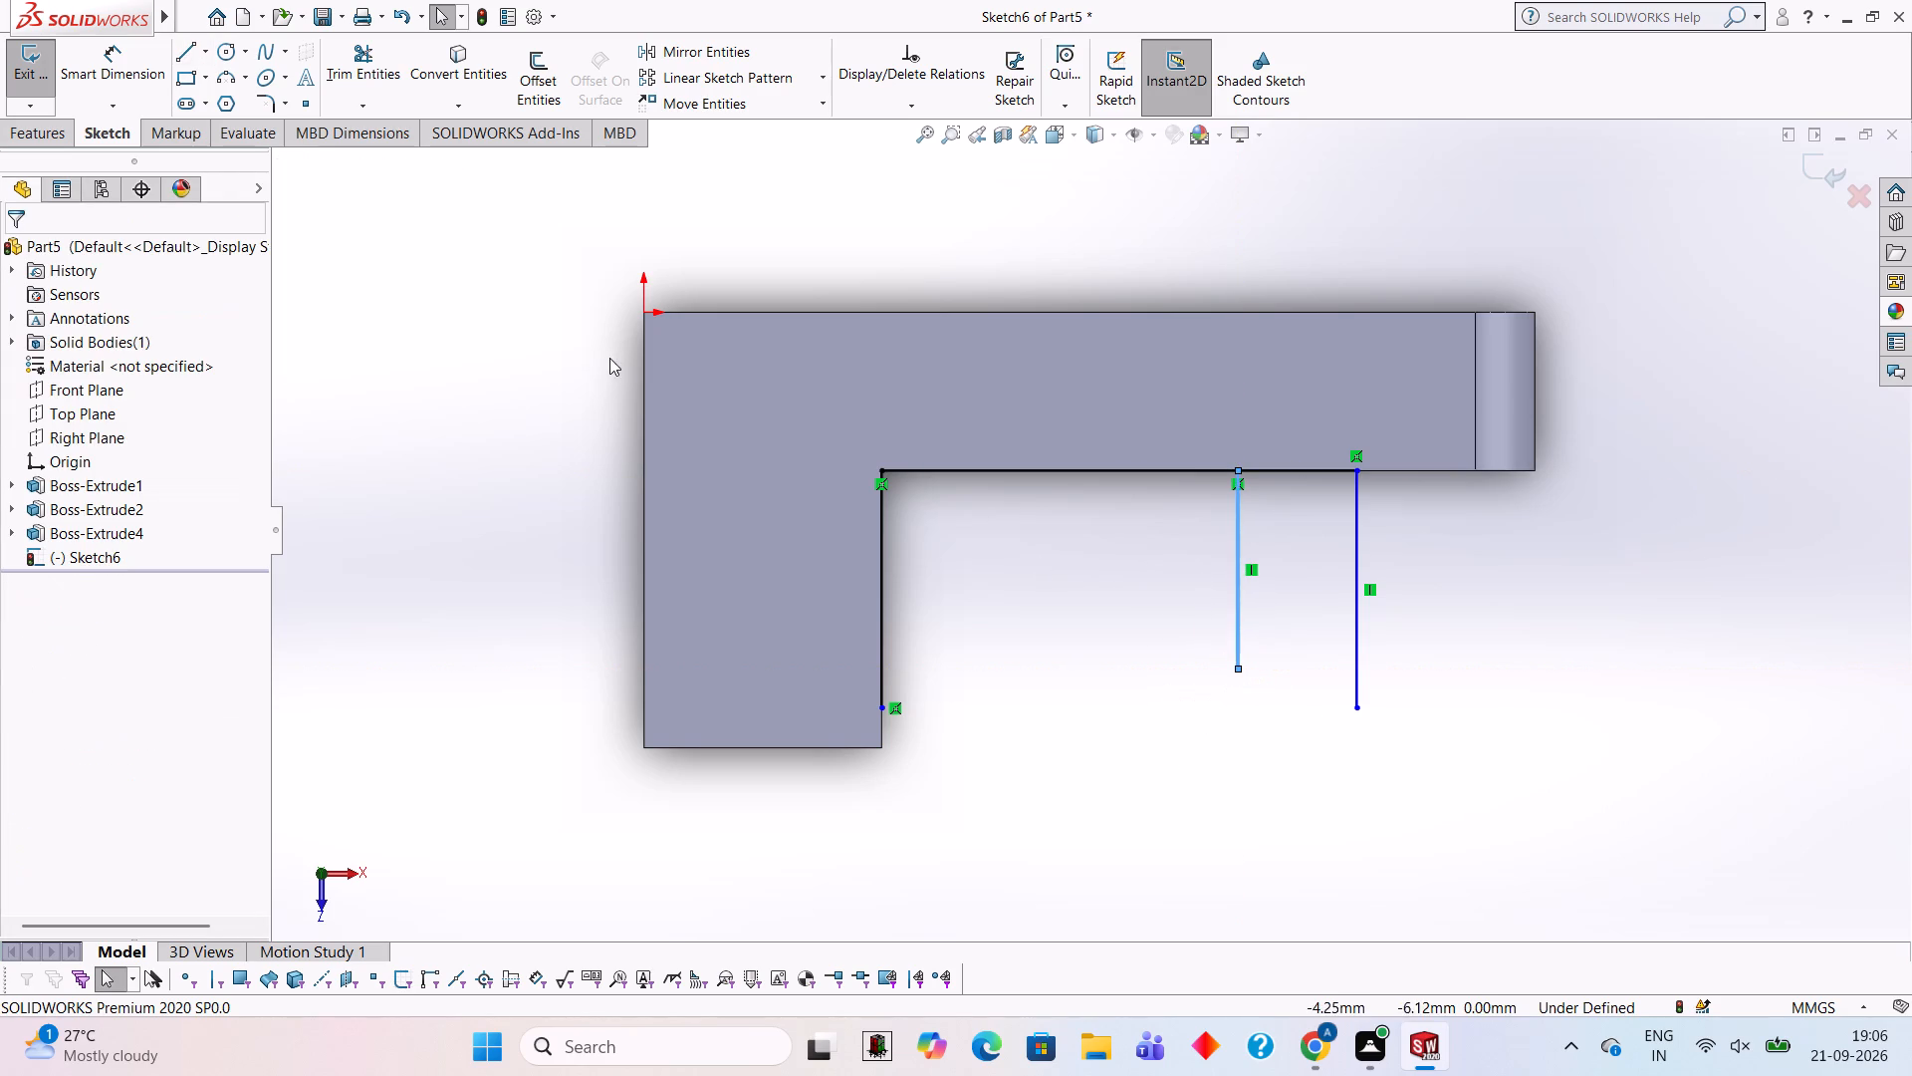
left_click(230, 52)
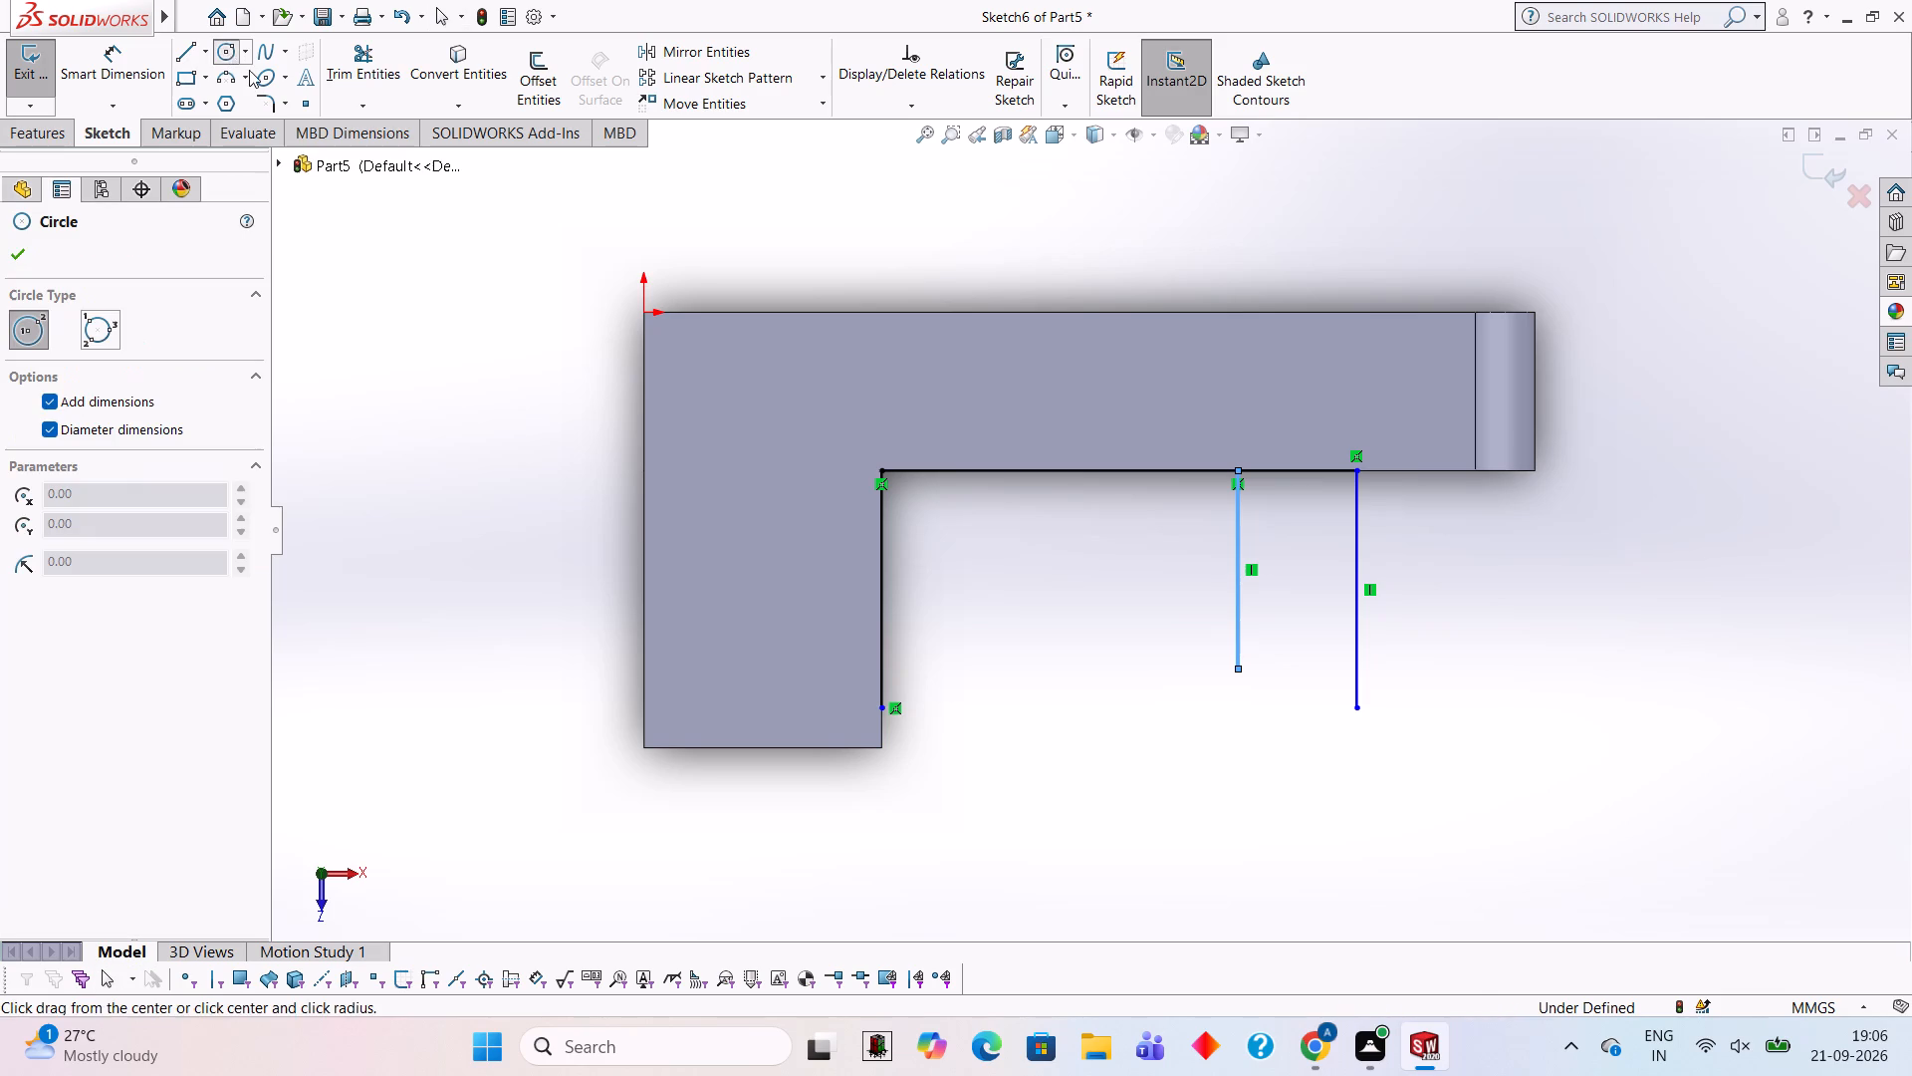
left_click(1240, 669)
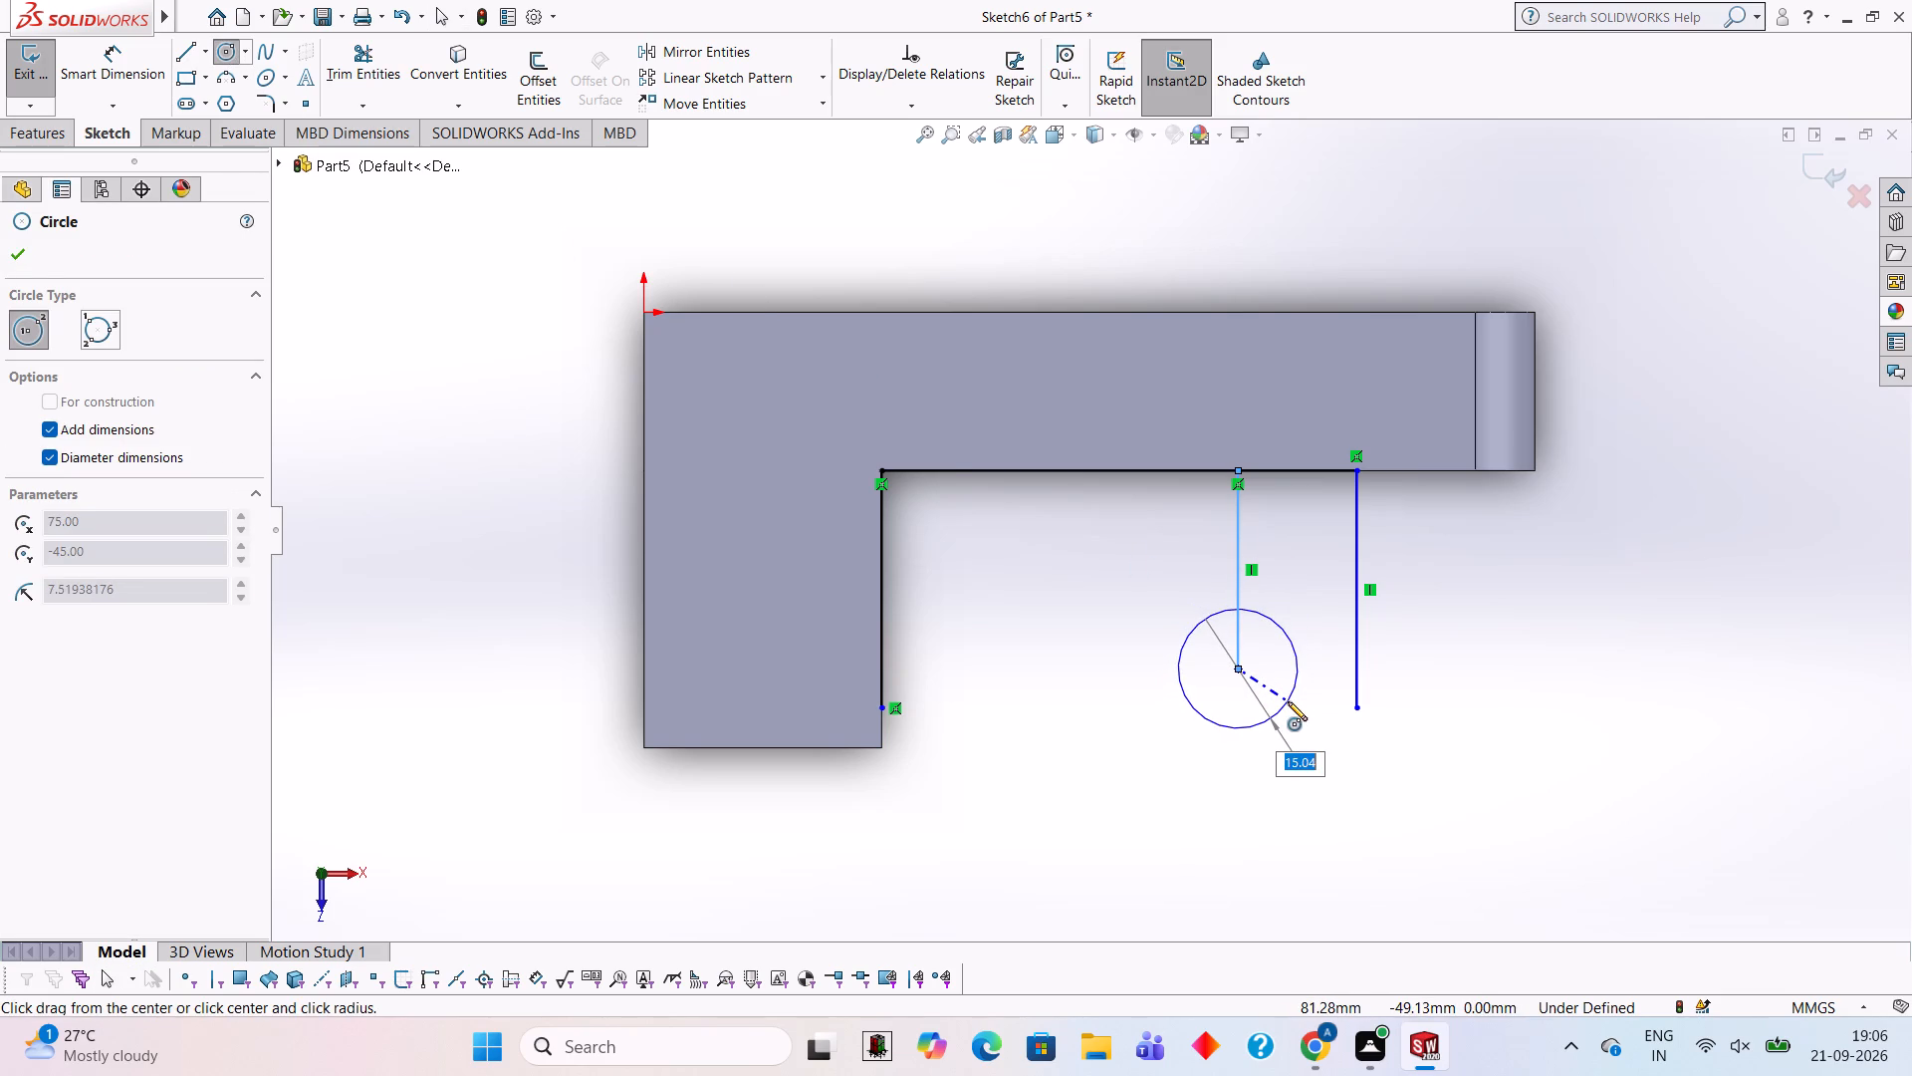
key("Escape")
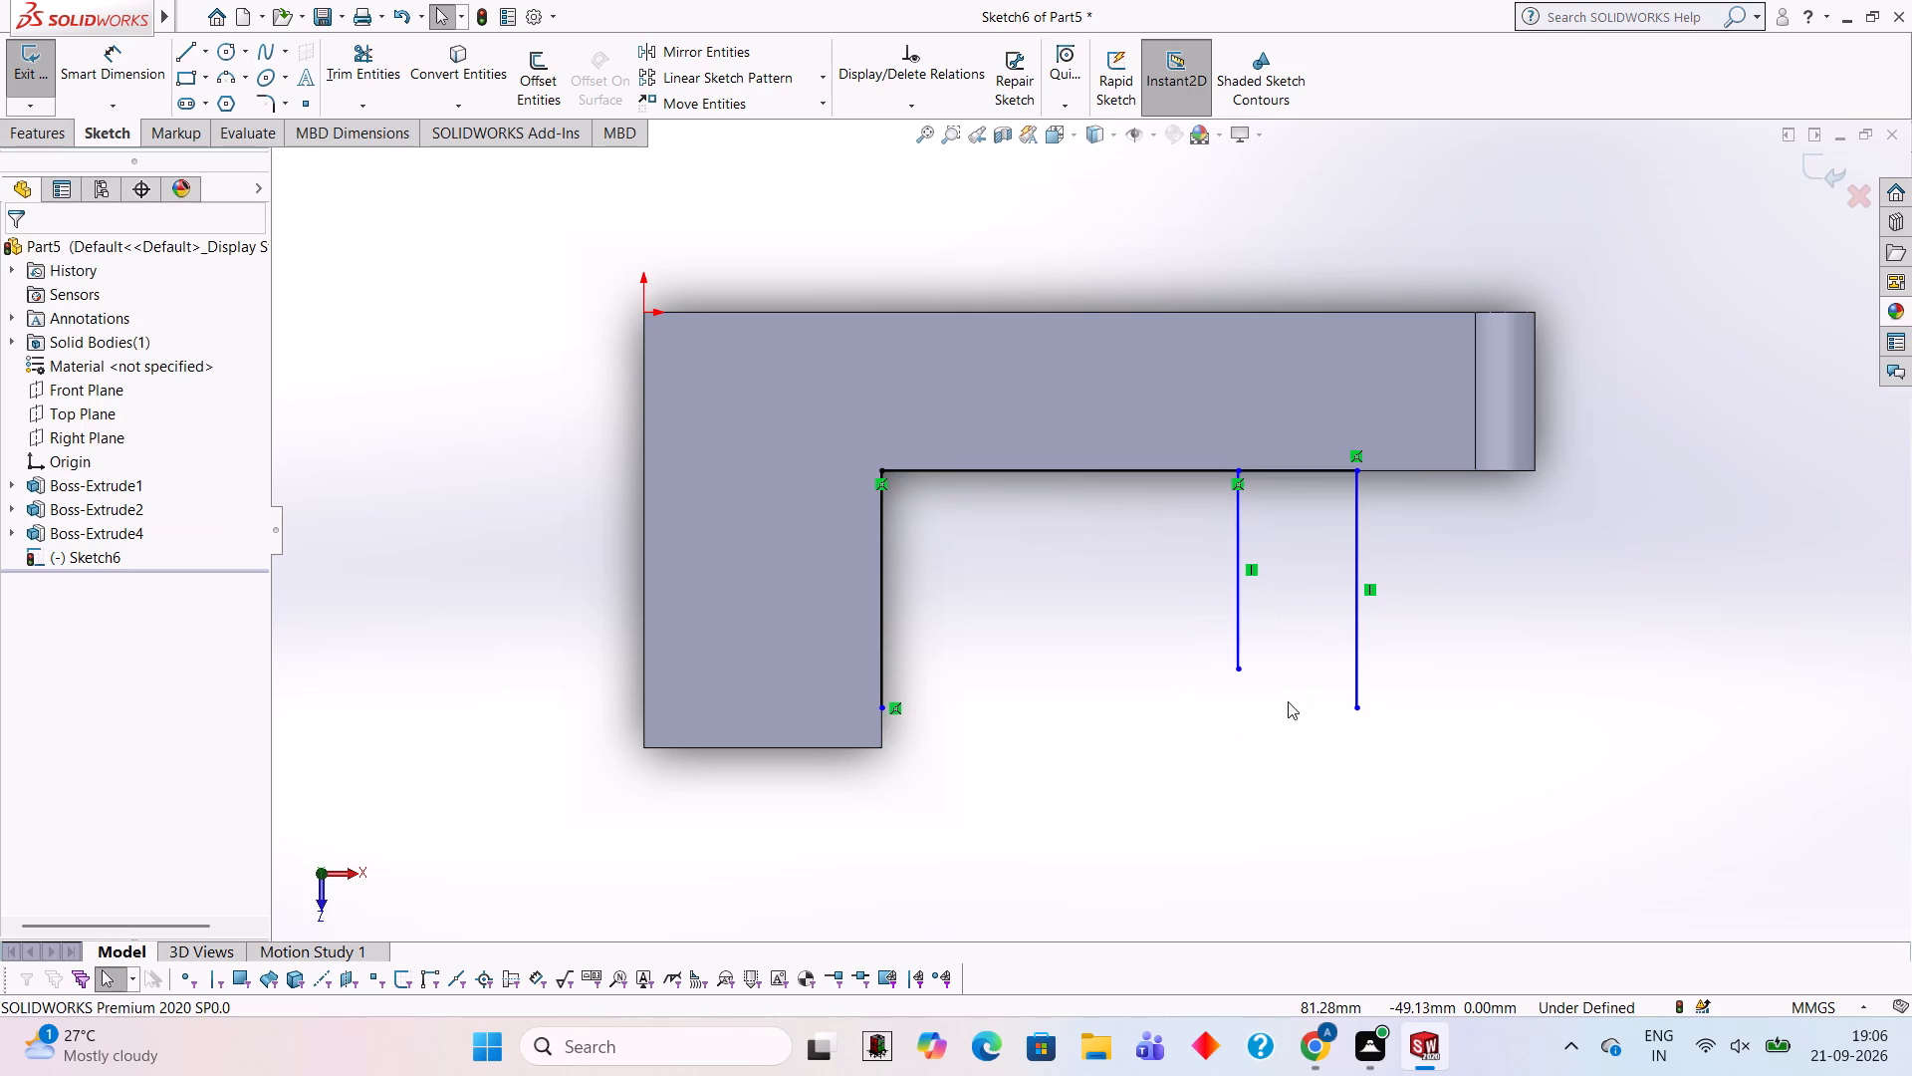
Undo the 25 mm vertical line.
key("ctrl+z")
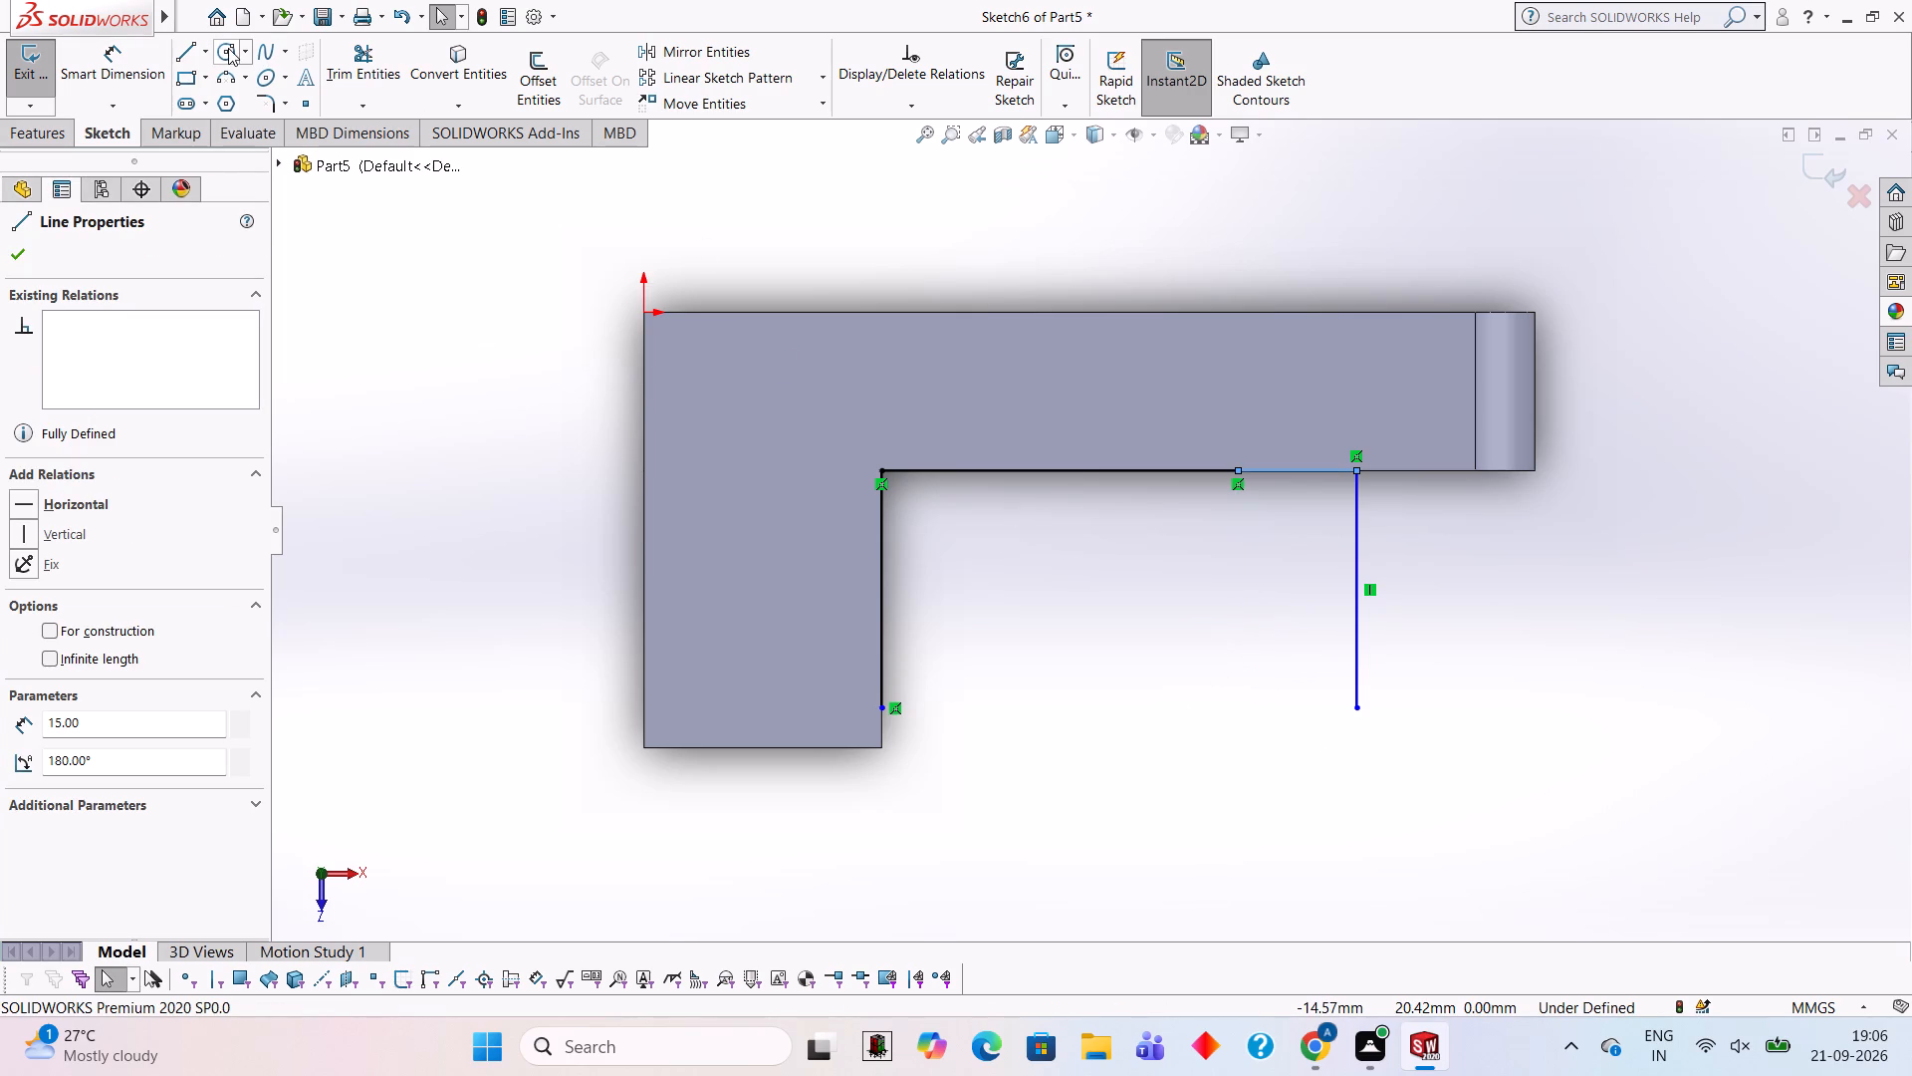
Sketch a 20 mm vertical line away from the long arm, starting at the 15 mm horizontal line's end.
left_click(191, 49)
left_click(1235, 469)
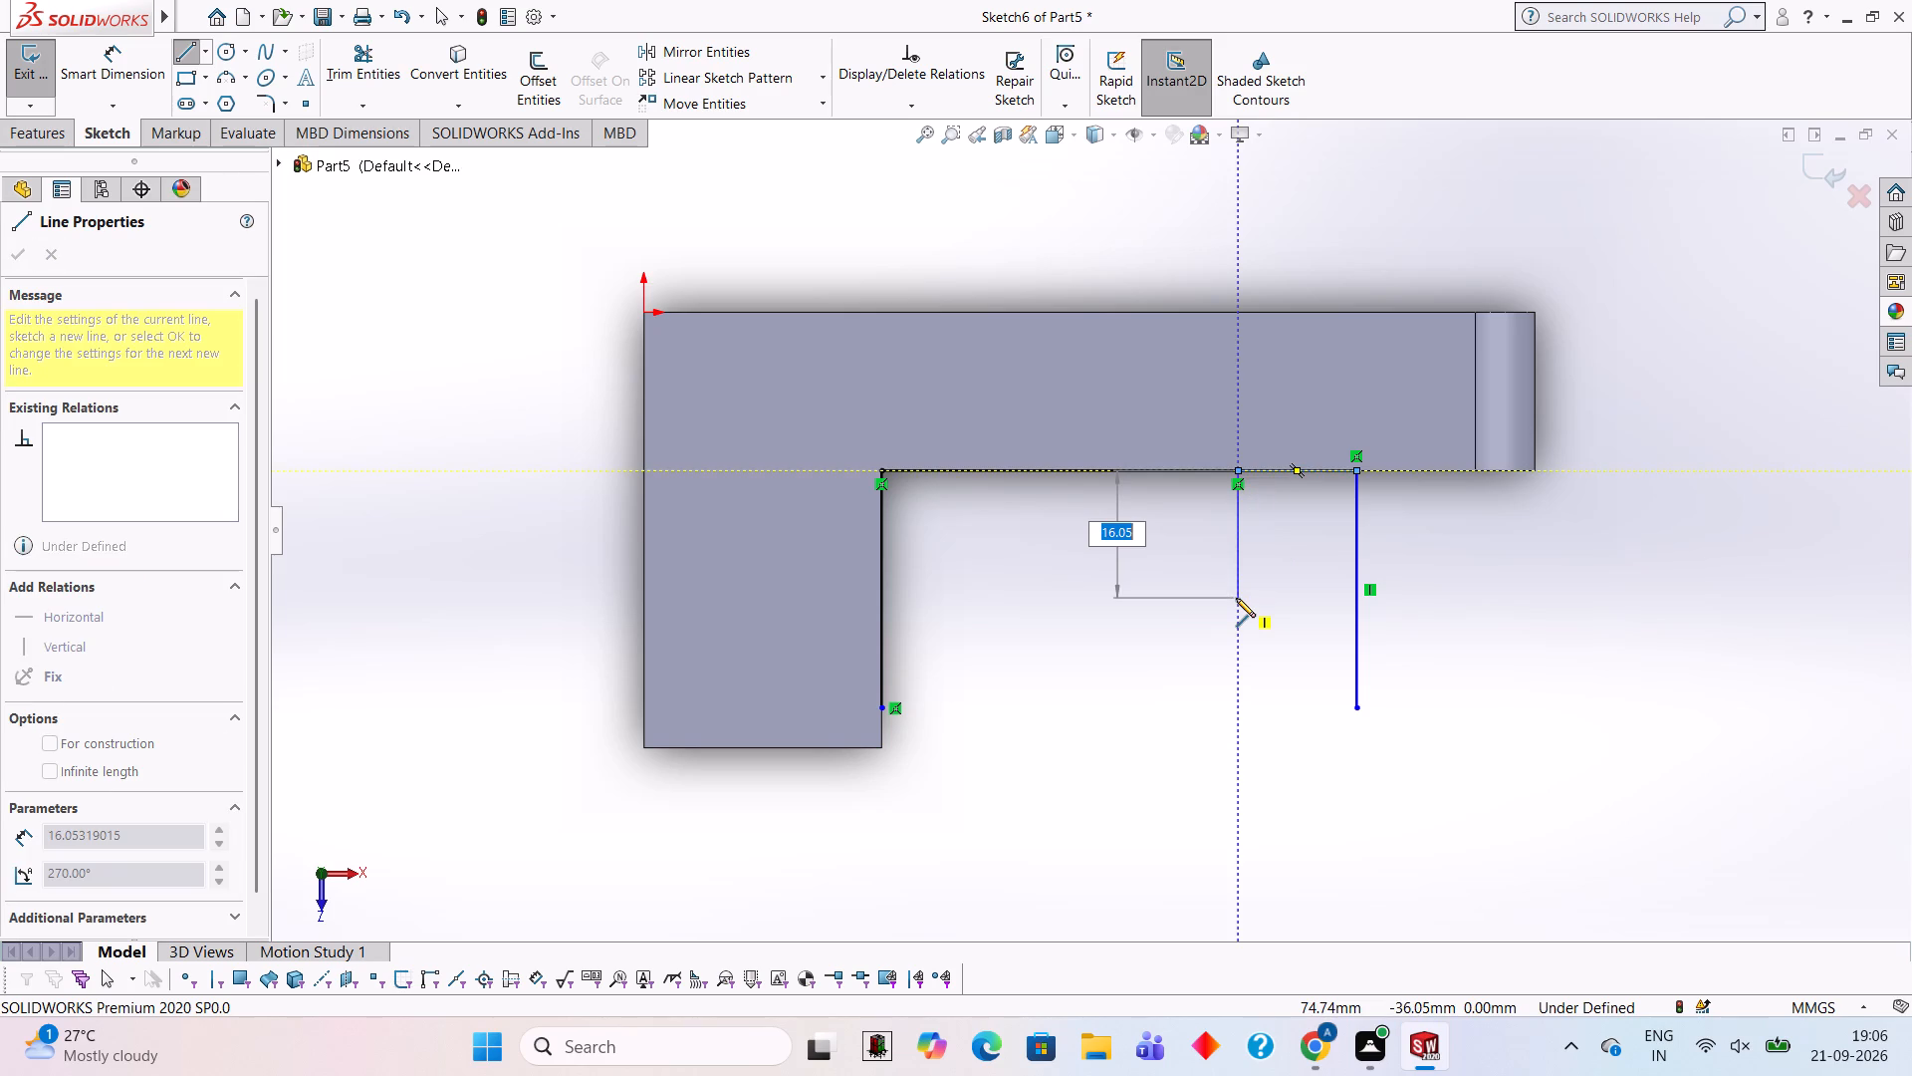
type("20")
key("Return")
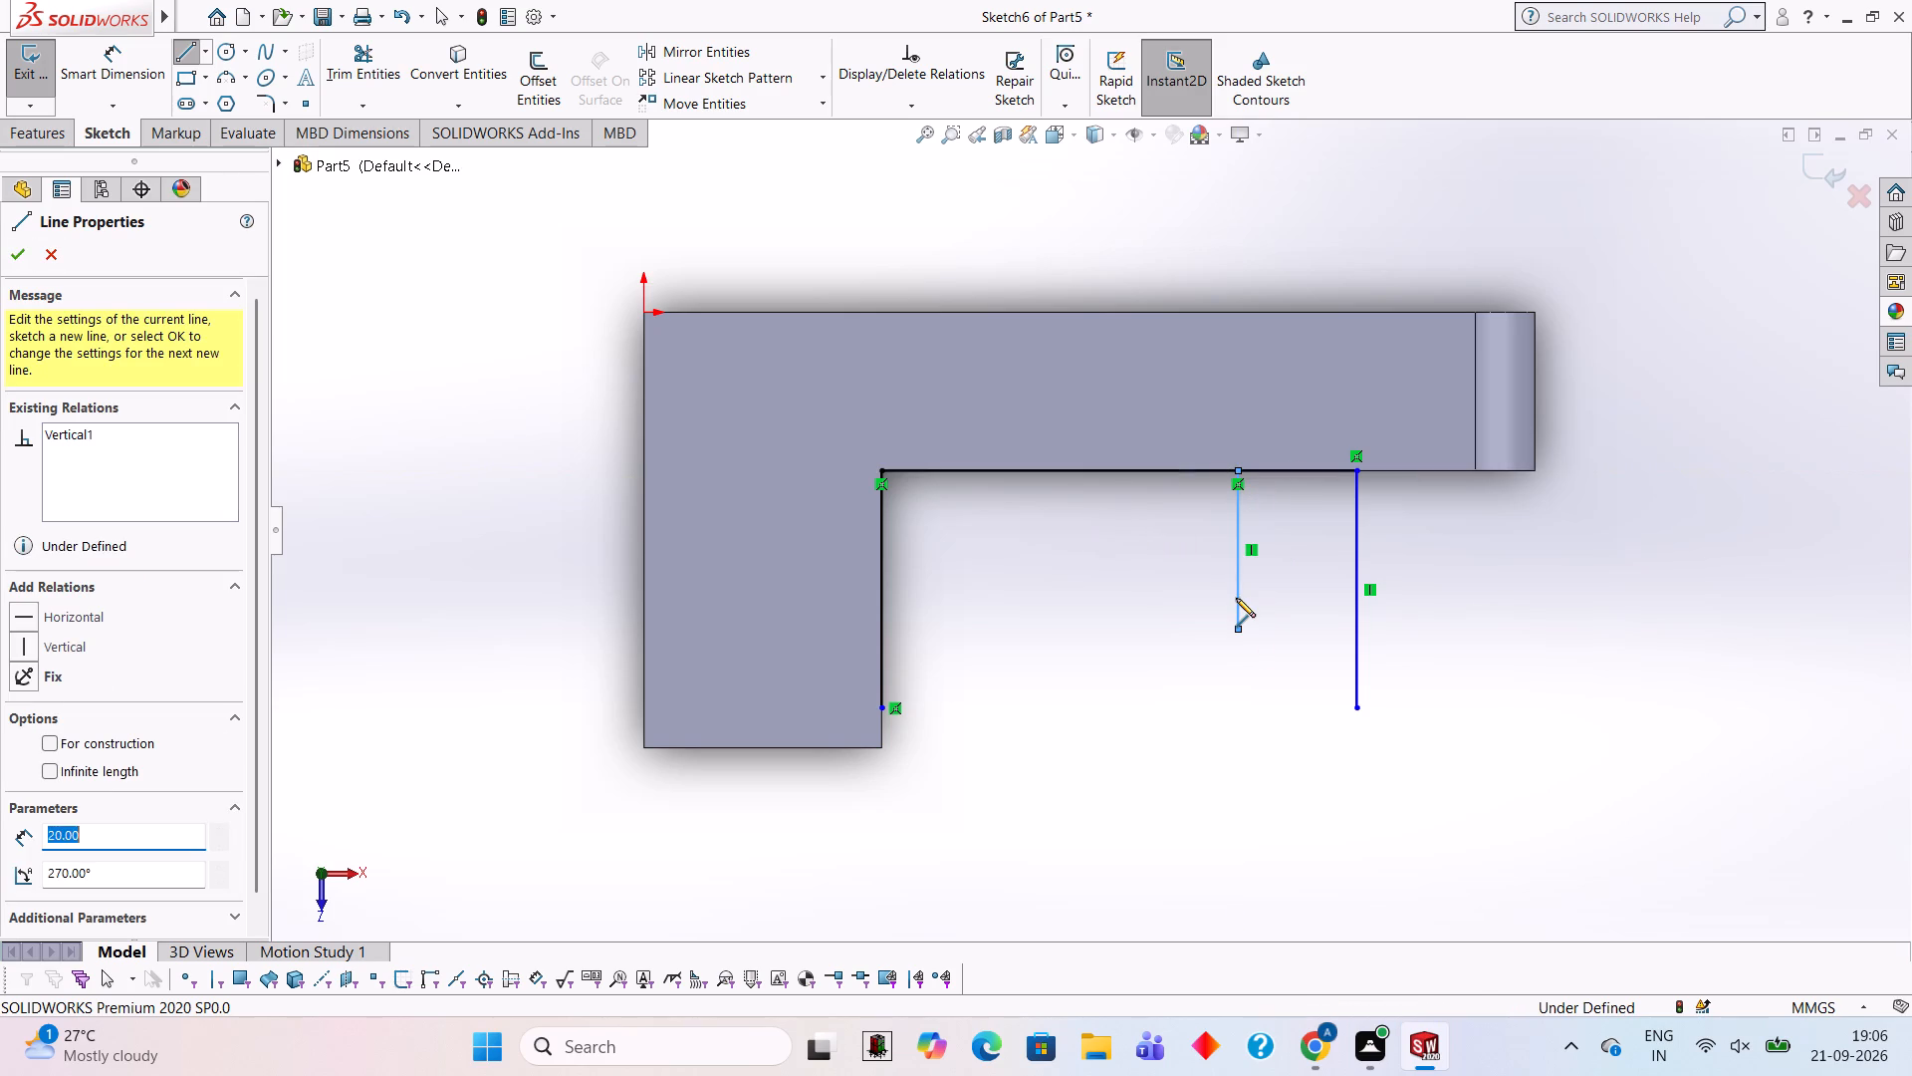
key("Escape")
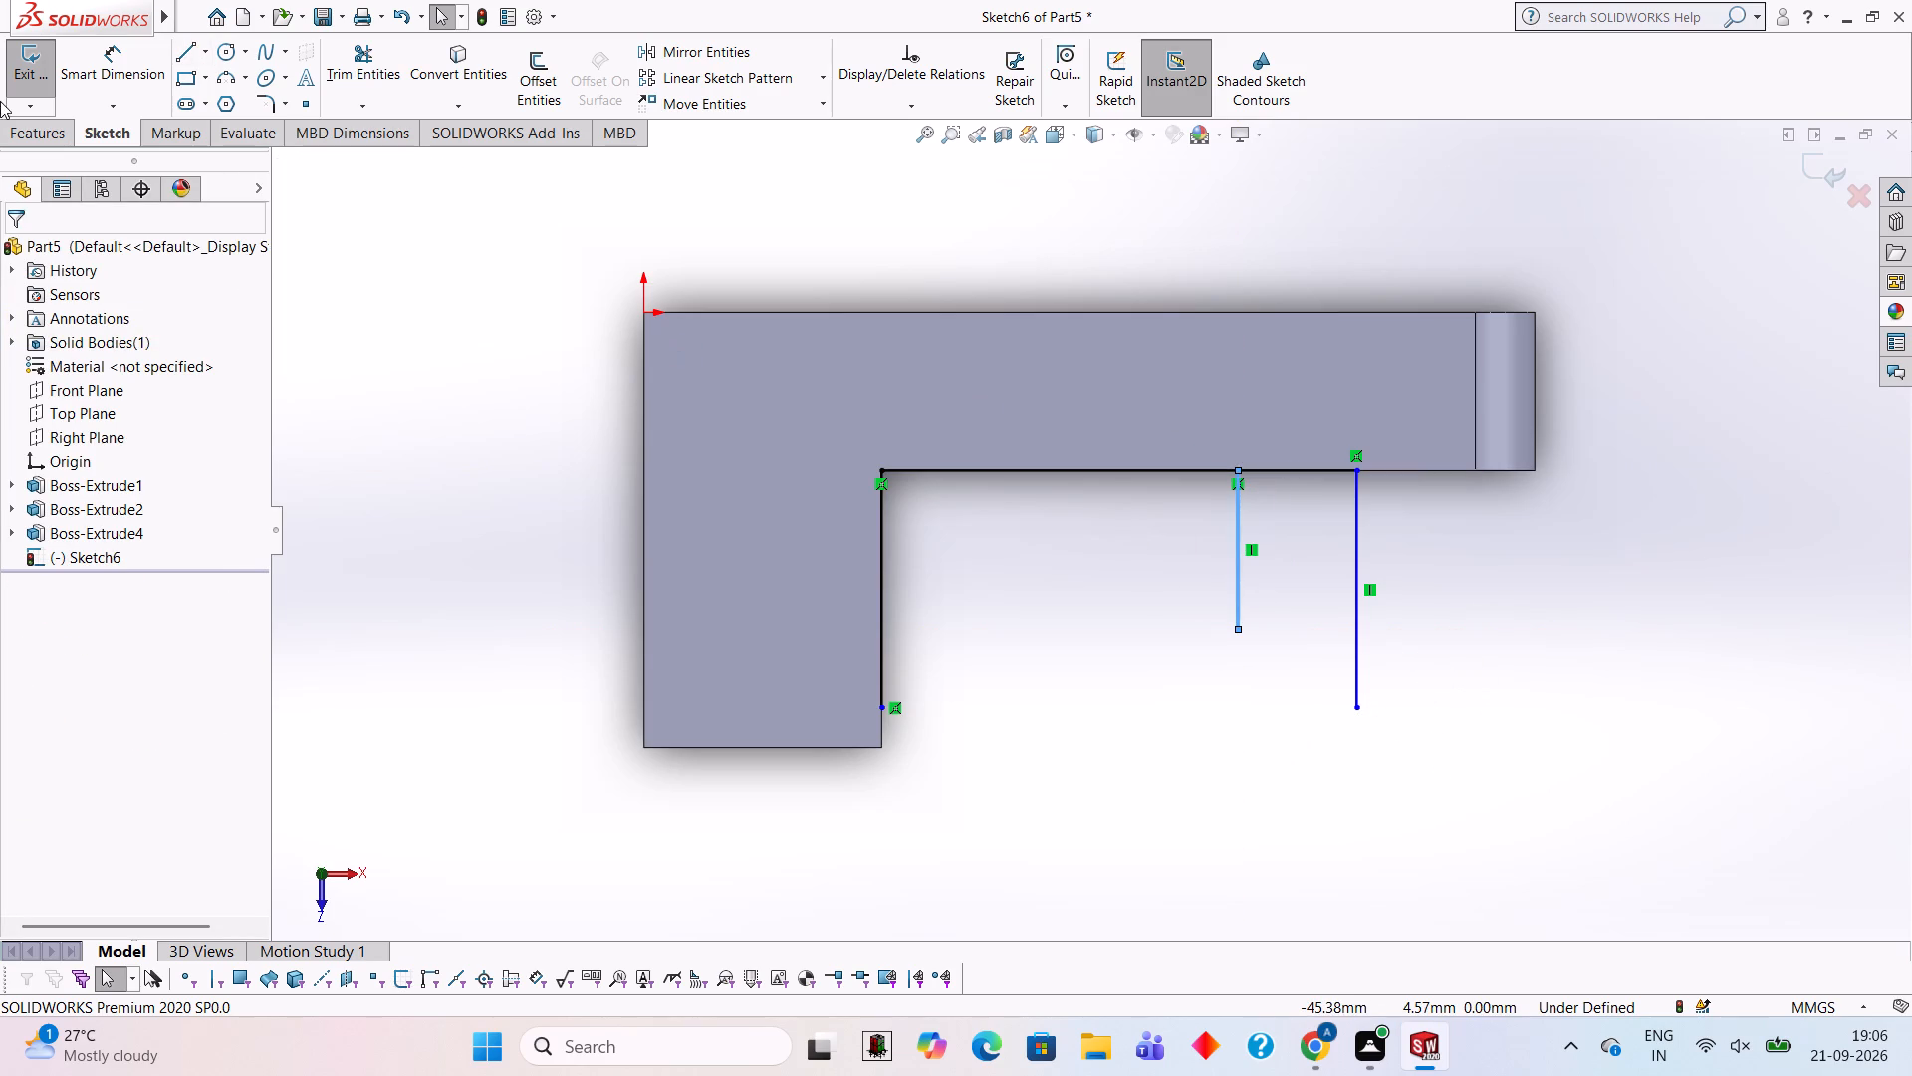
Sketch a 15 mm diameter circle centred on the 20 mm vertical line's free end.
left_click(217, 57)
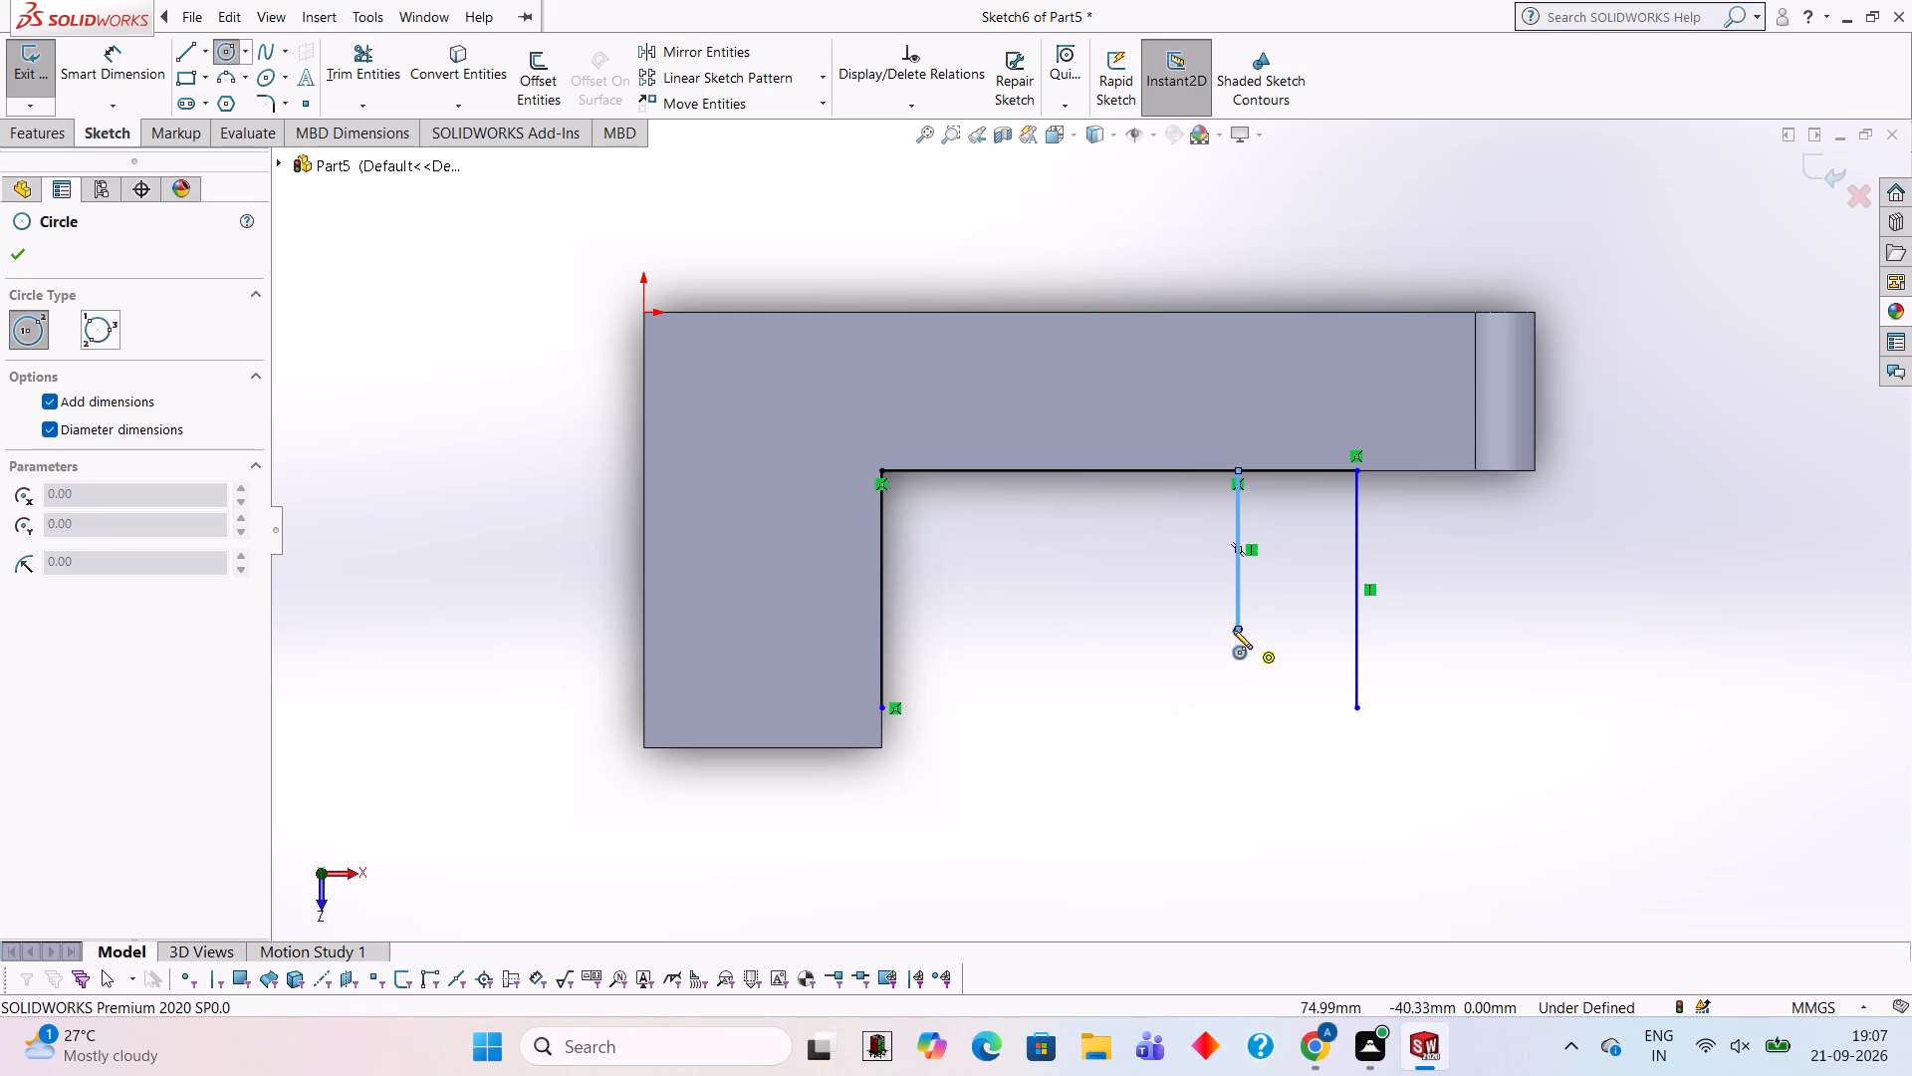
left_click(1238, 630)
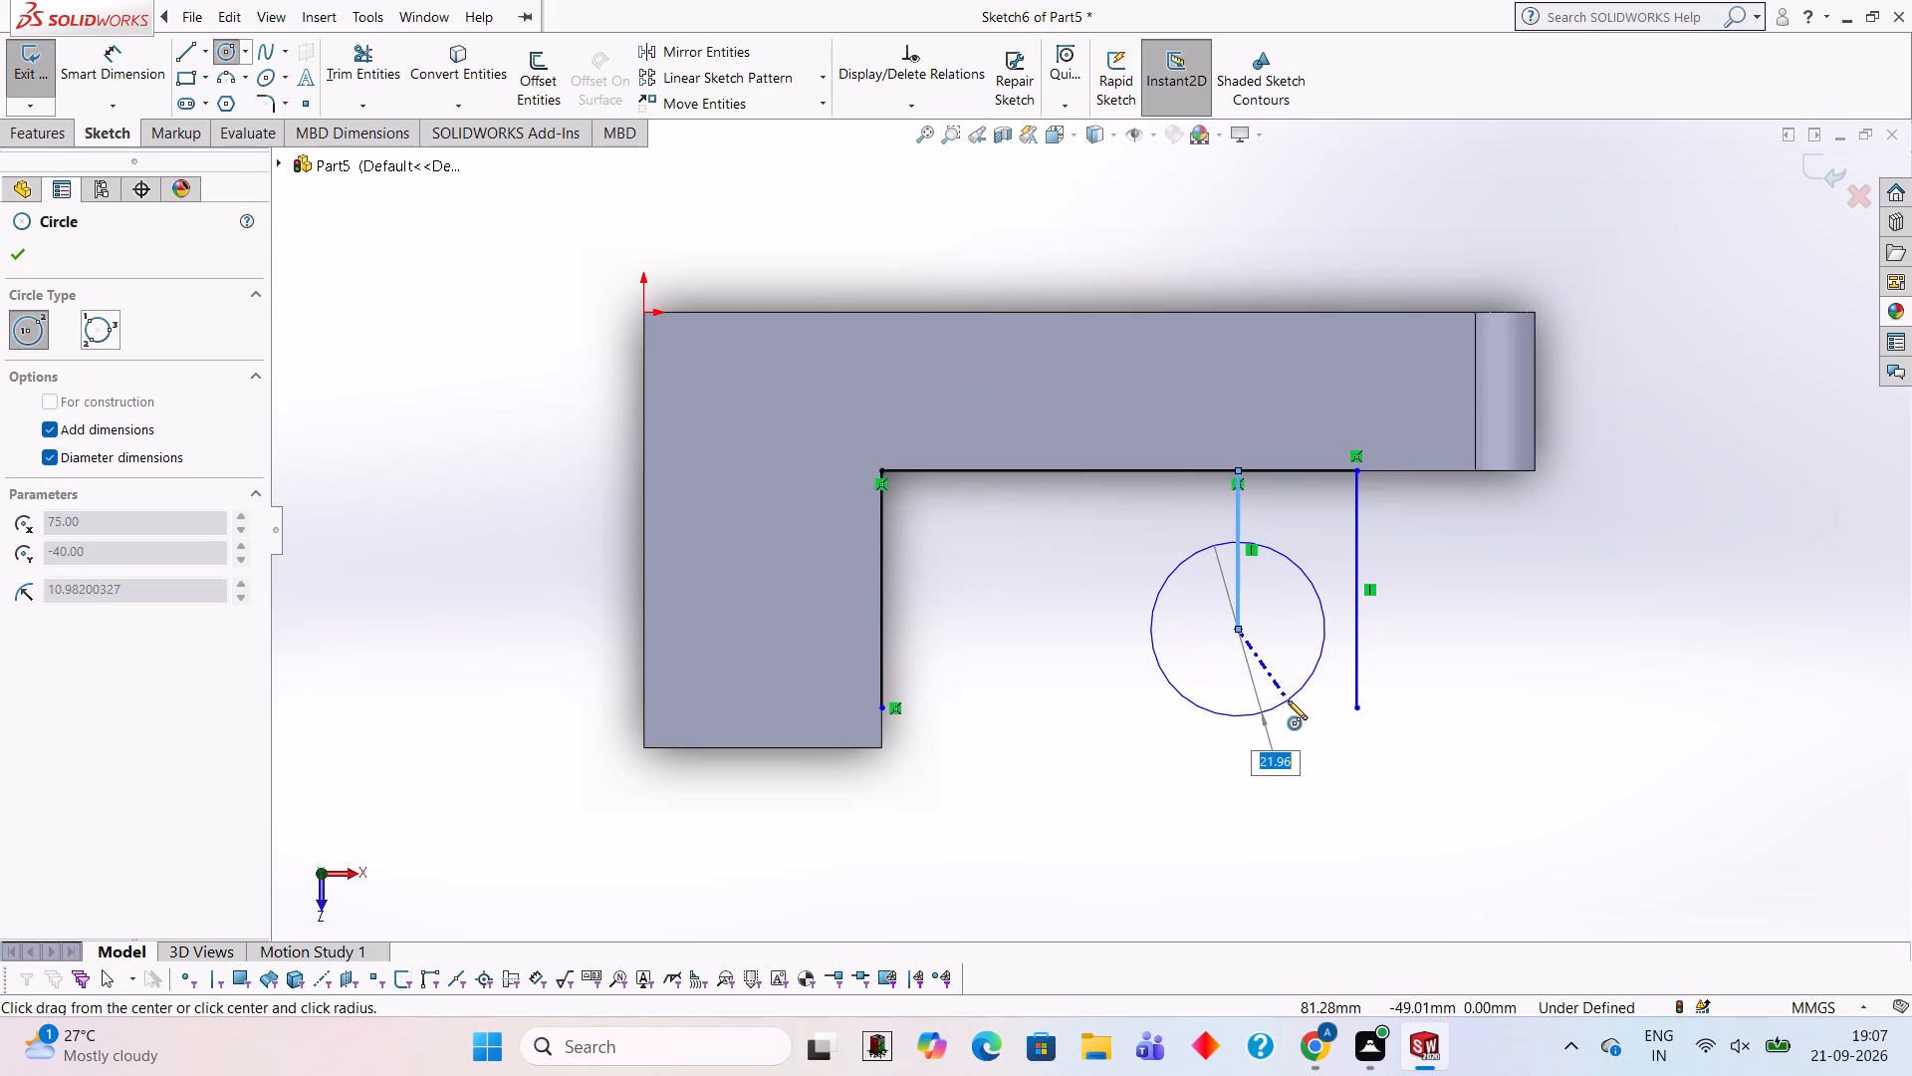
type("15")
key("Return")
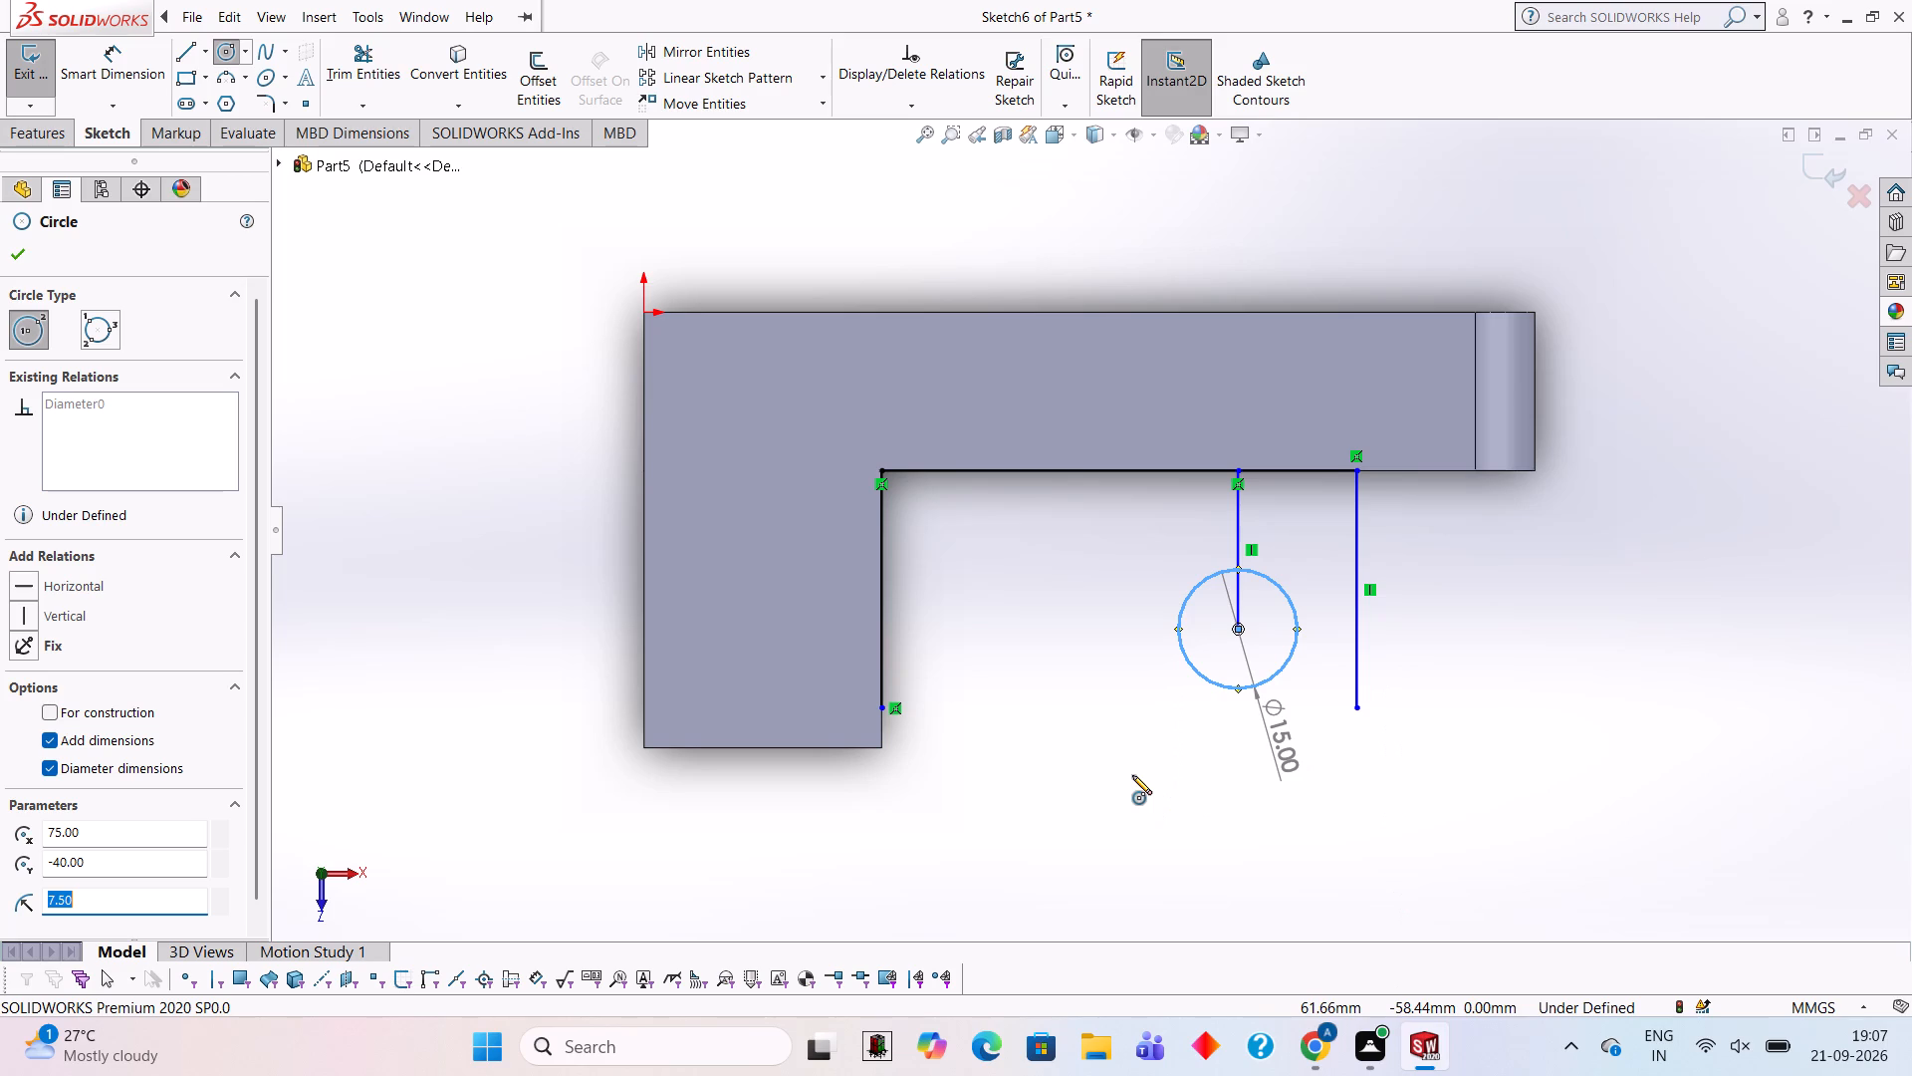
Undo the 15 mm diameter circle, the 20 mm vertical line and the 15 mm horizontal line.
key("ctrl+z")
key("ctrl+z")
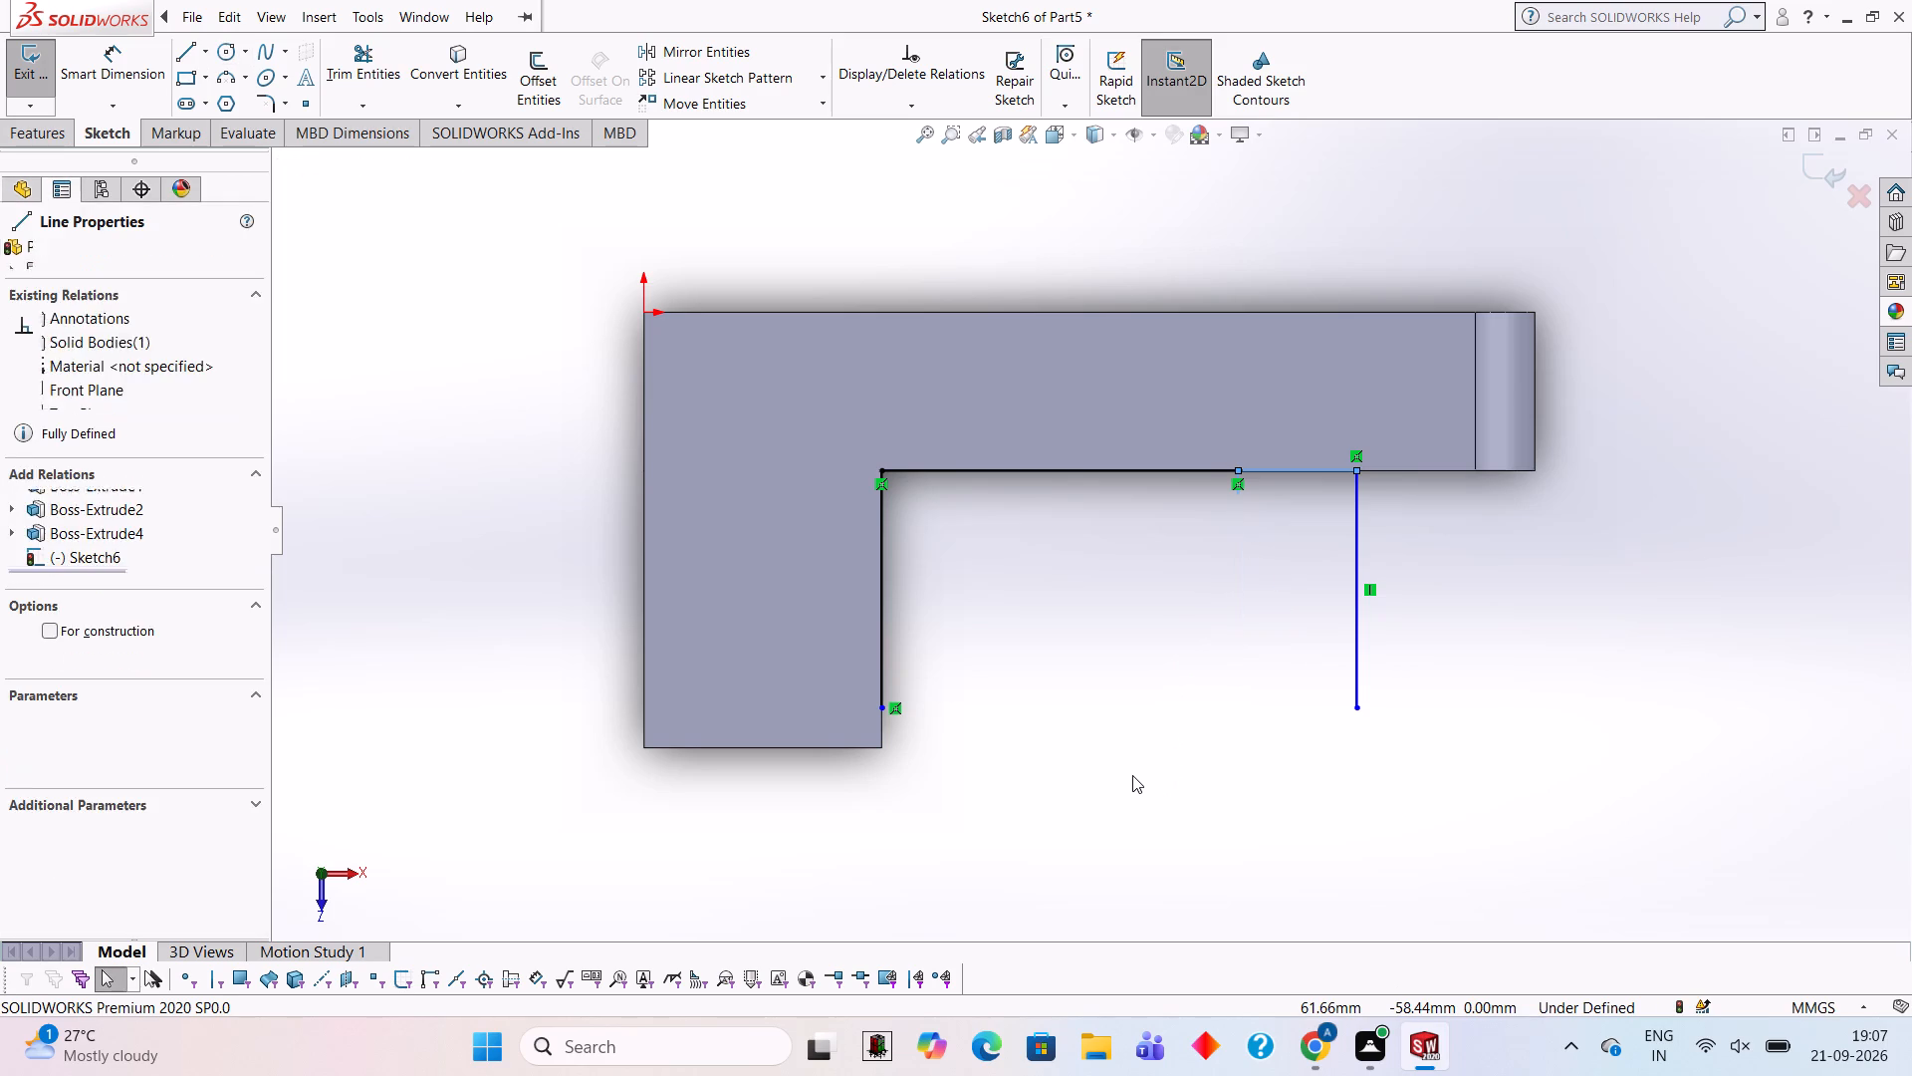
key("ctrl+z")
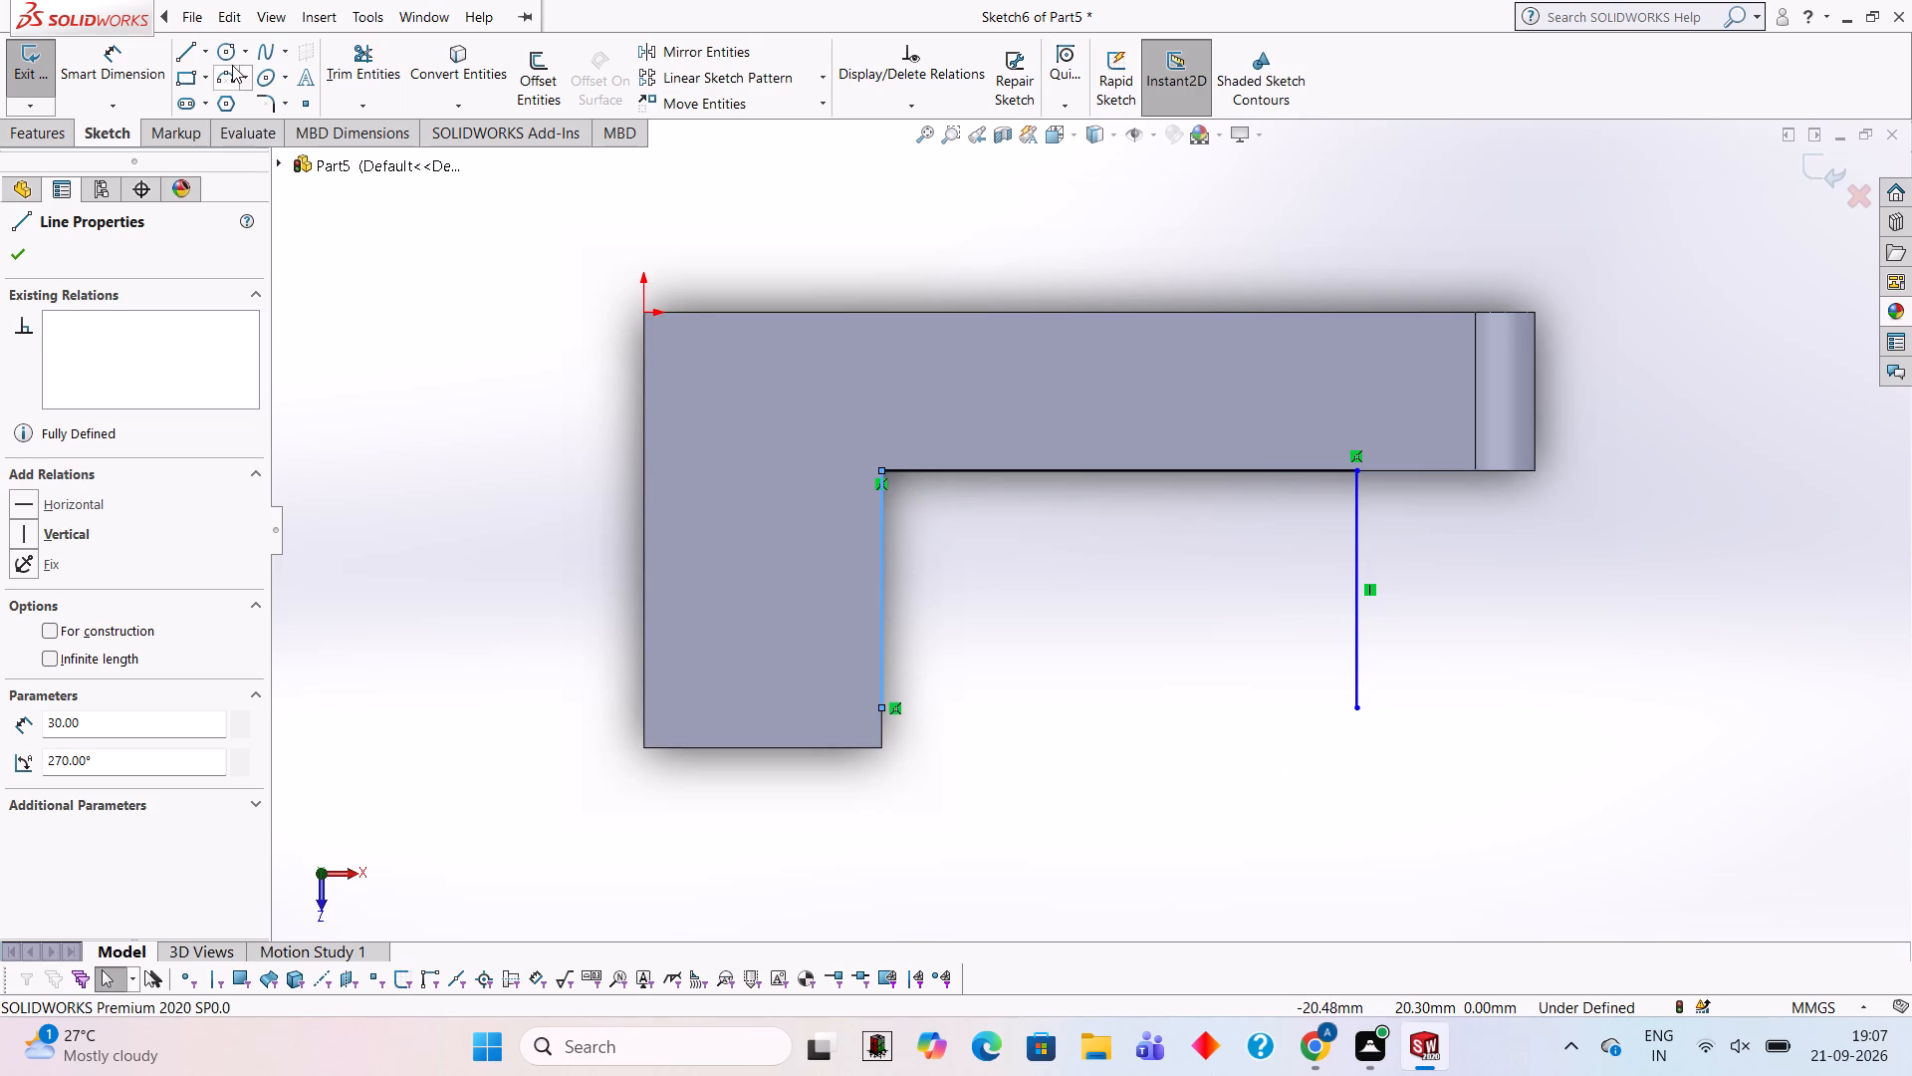
Sketch a 7.5 mm horizontal line along the long arm's edge, from the outer vertical line's top end towards the inside corner.
left_click(199, 45)
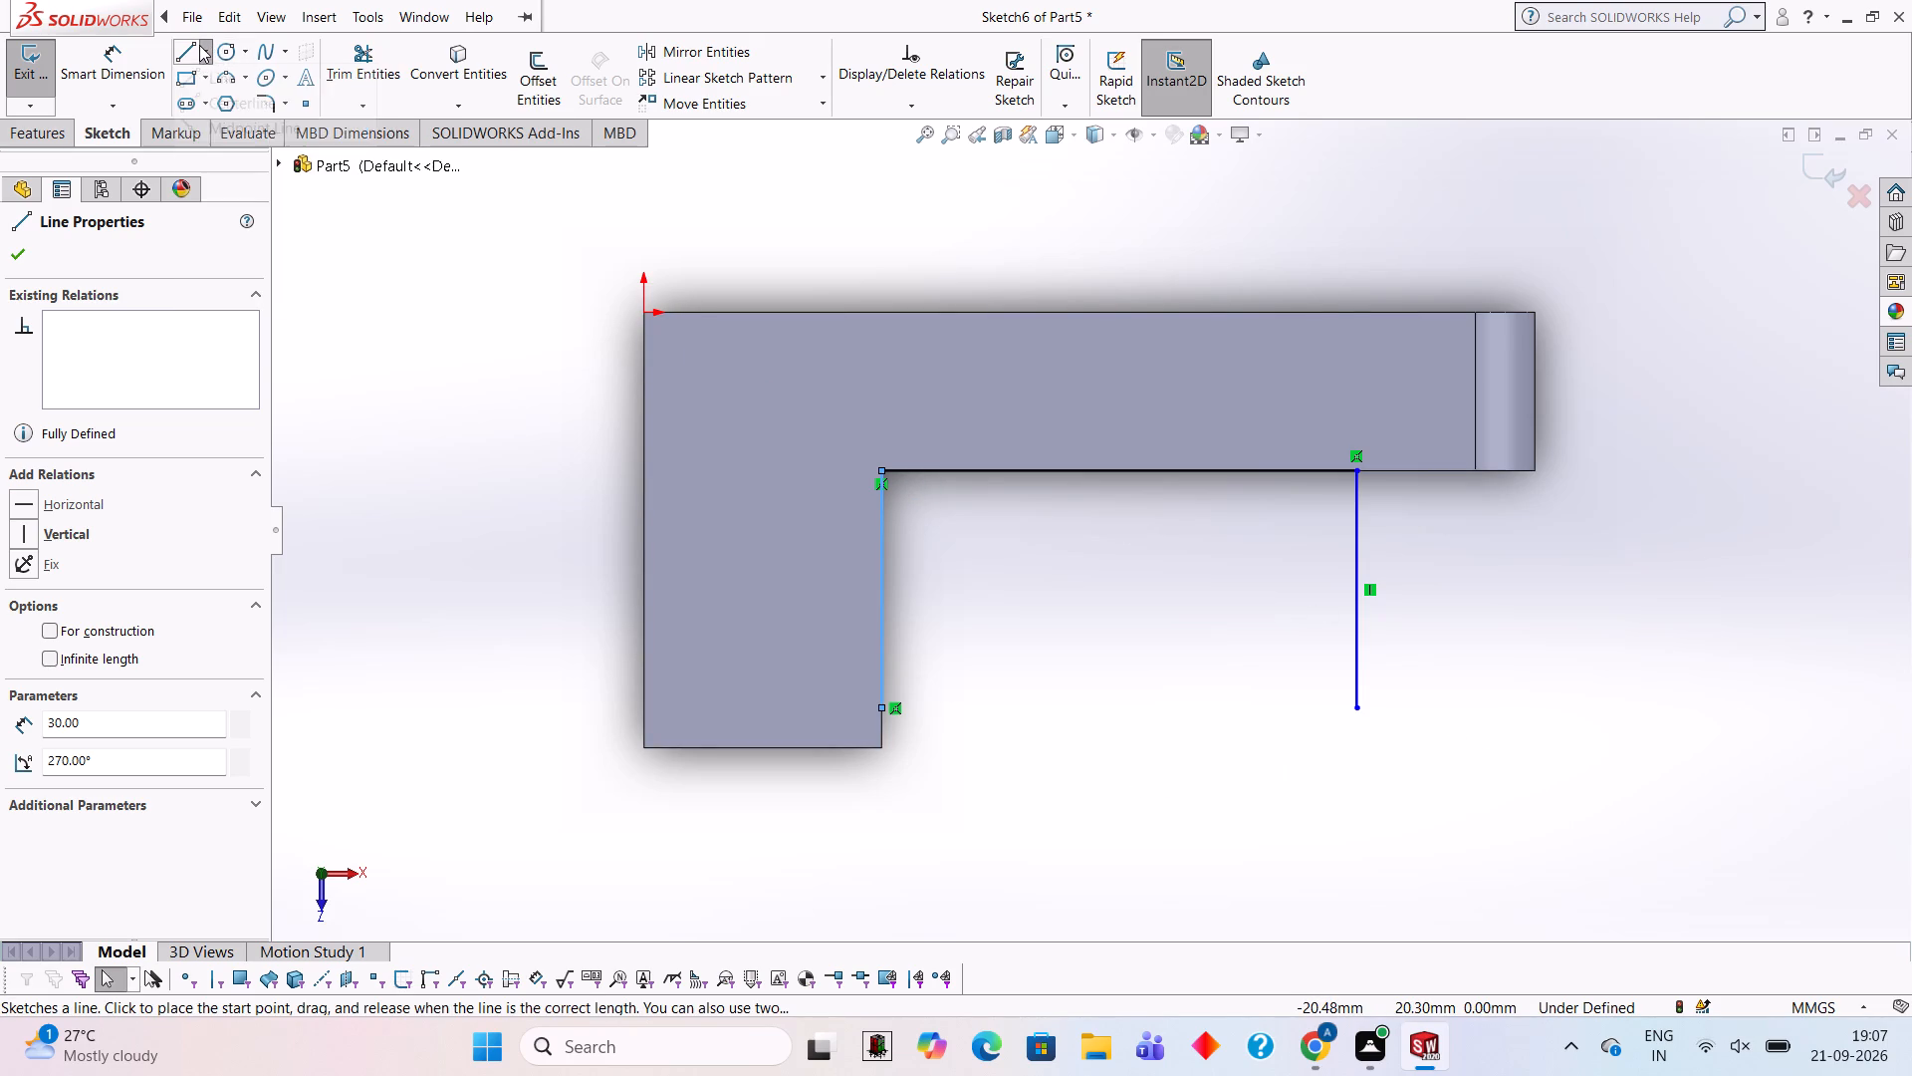
left_click(191, 45)
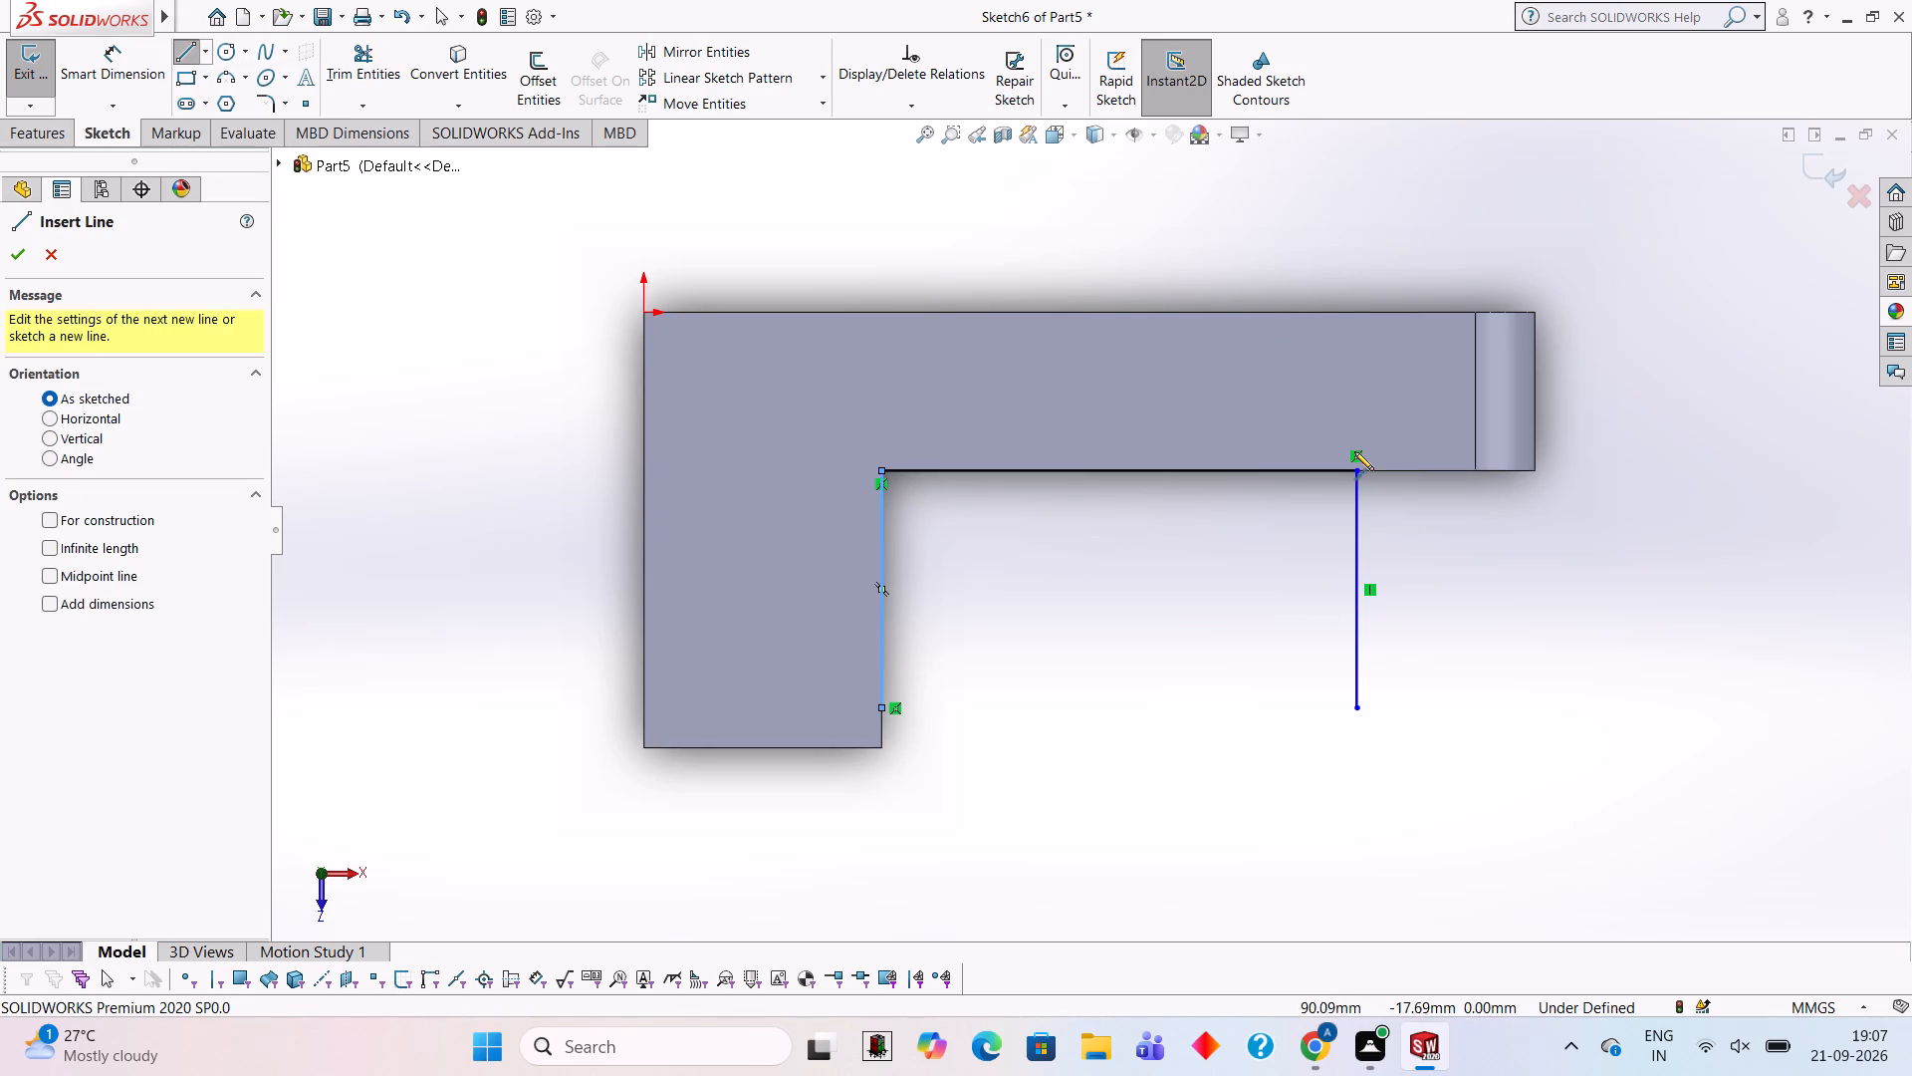
left_click(1353, 471)
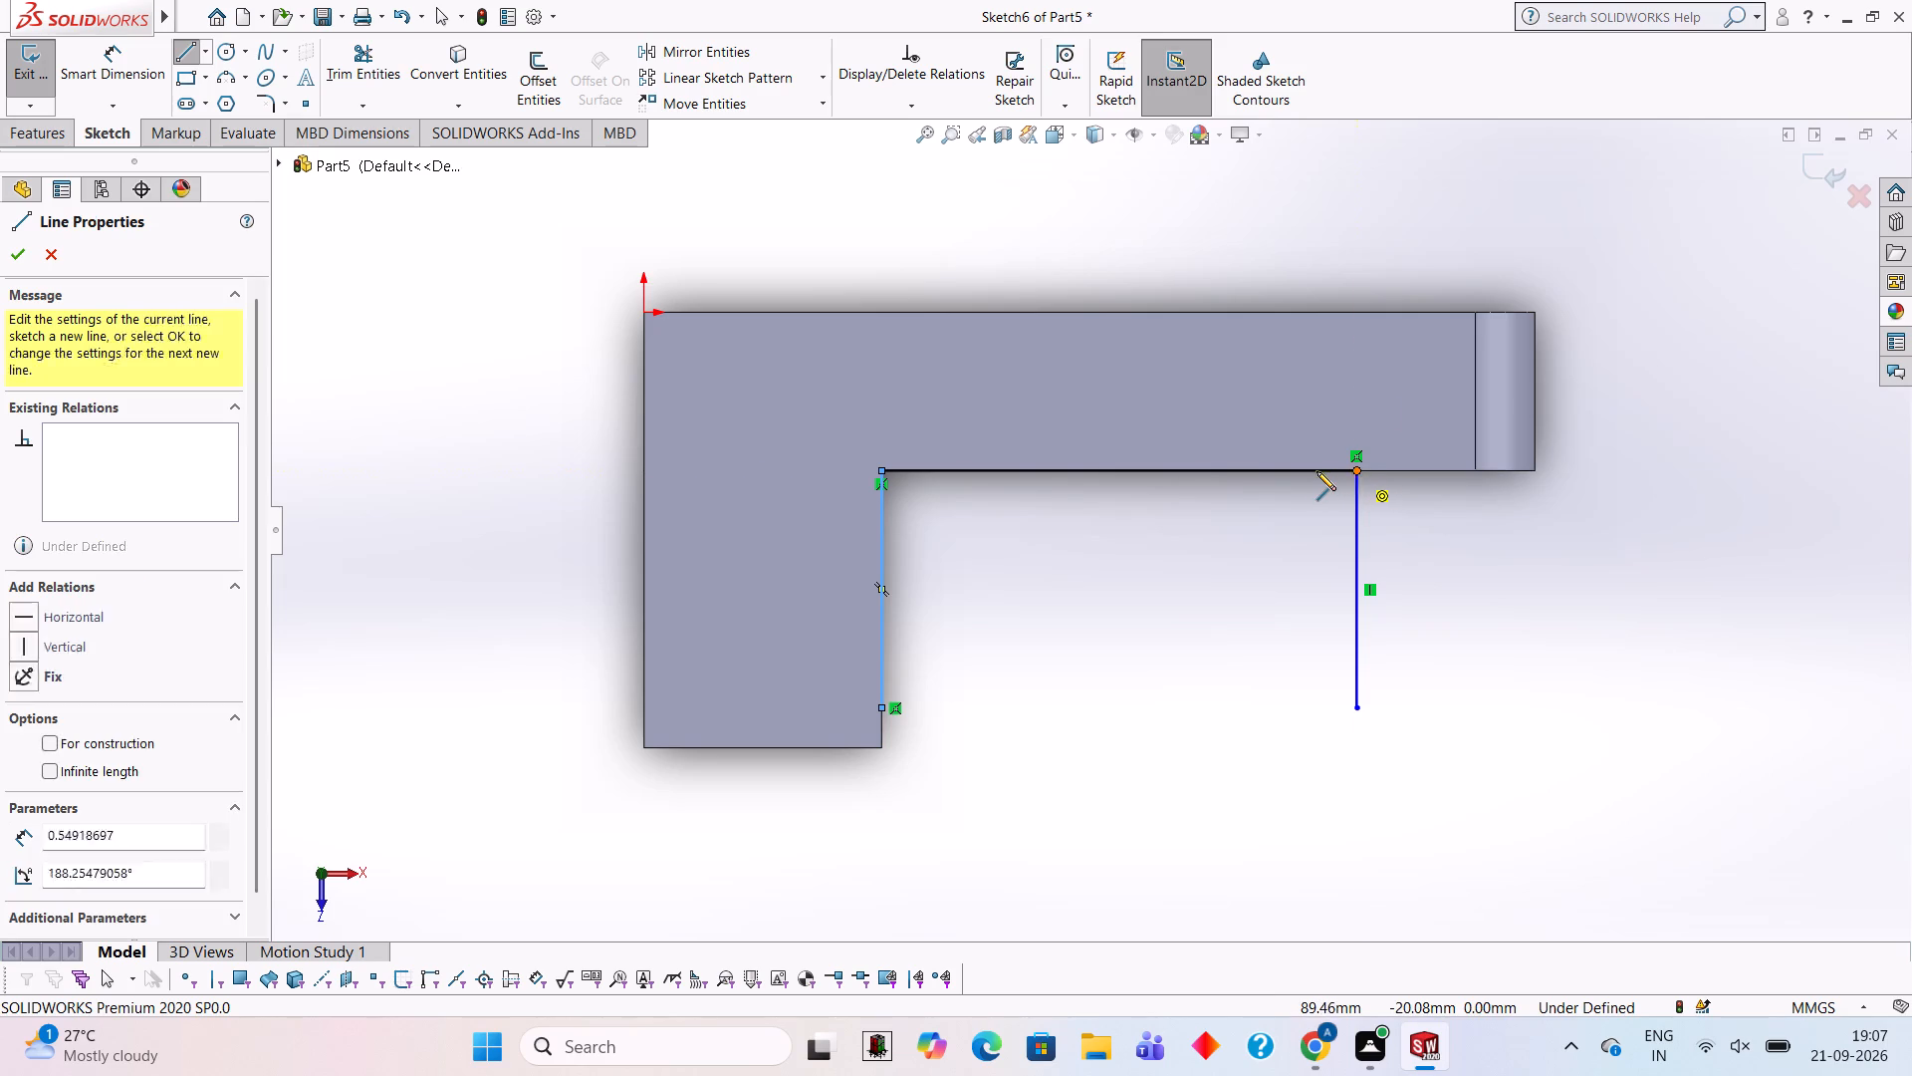
type("7.5")
key("Return")
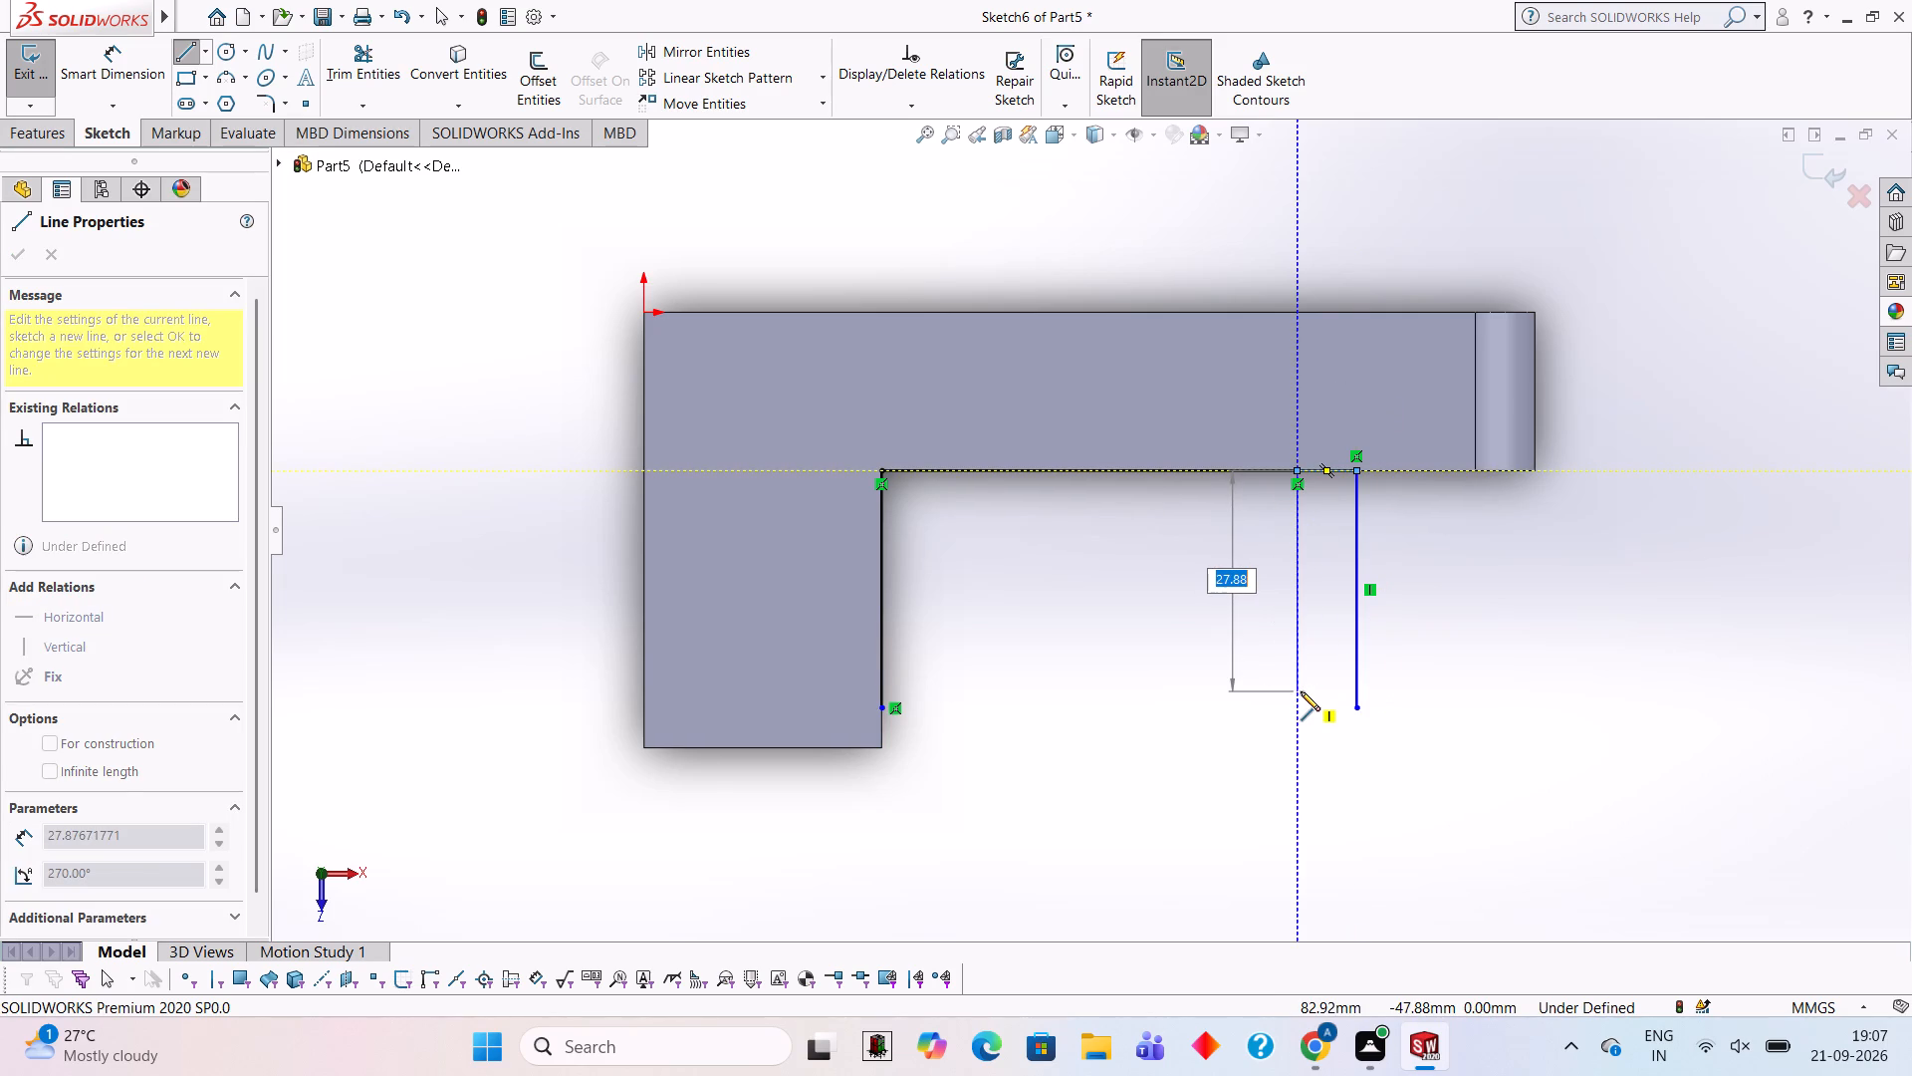
Continue with a 22 mm vertical line away from the long arm, starting at the 7.5 mm horizontal line's end.
type("22")
key("Return")
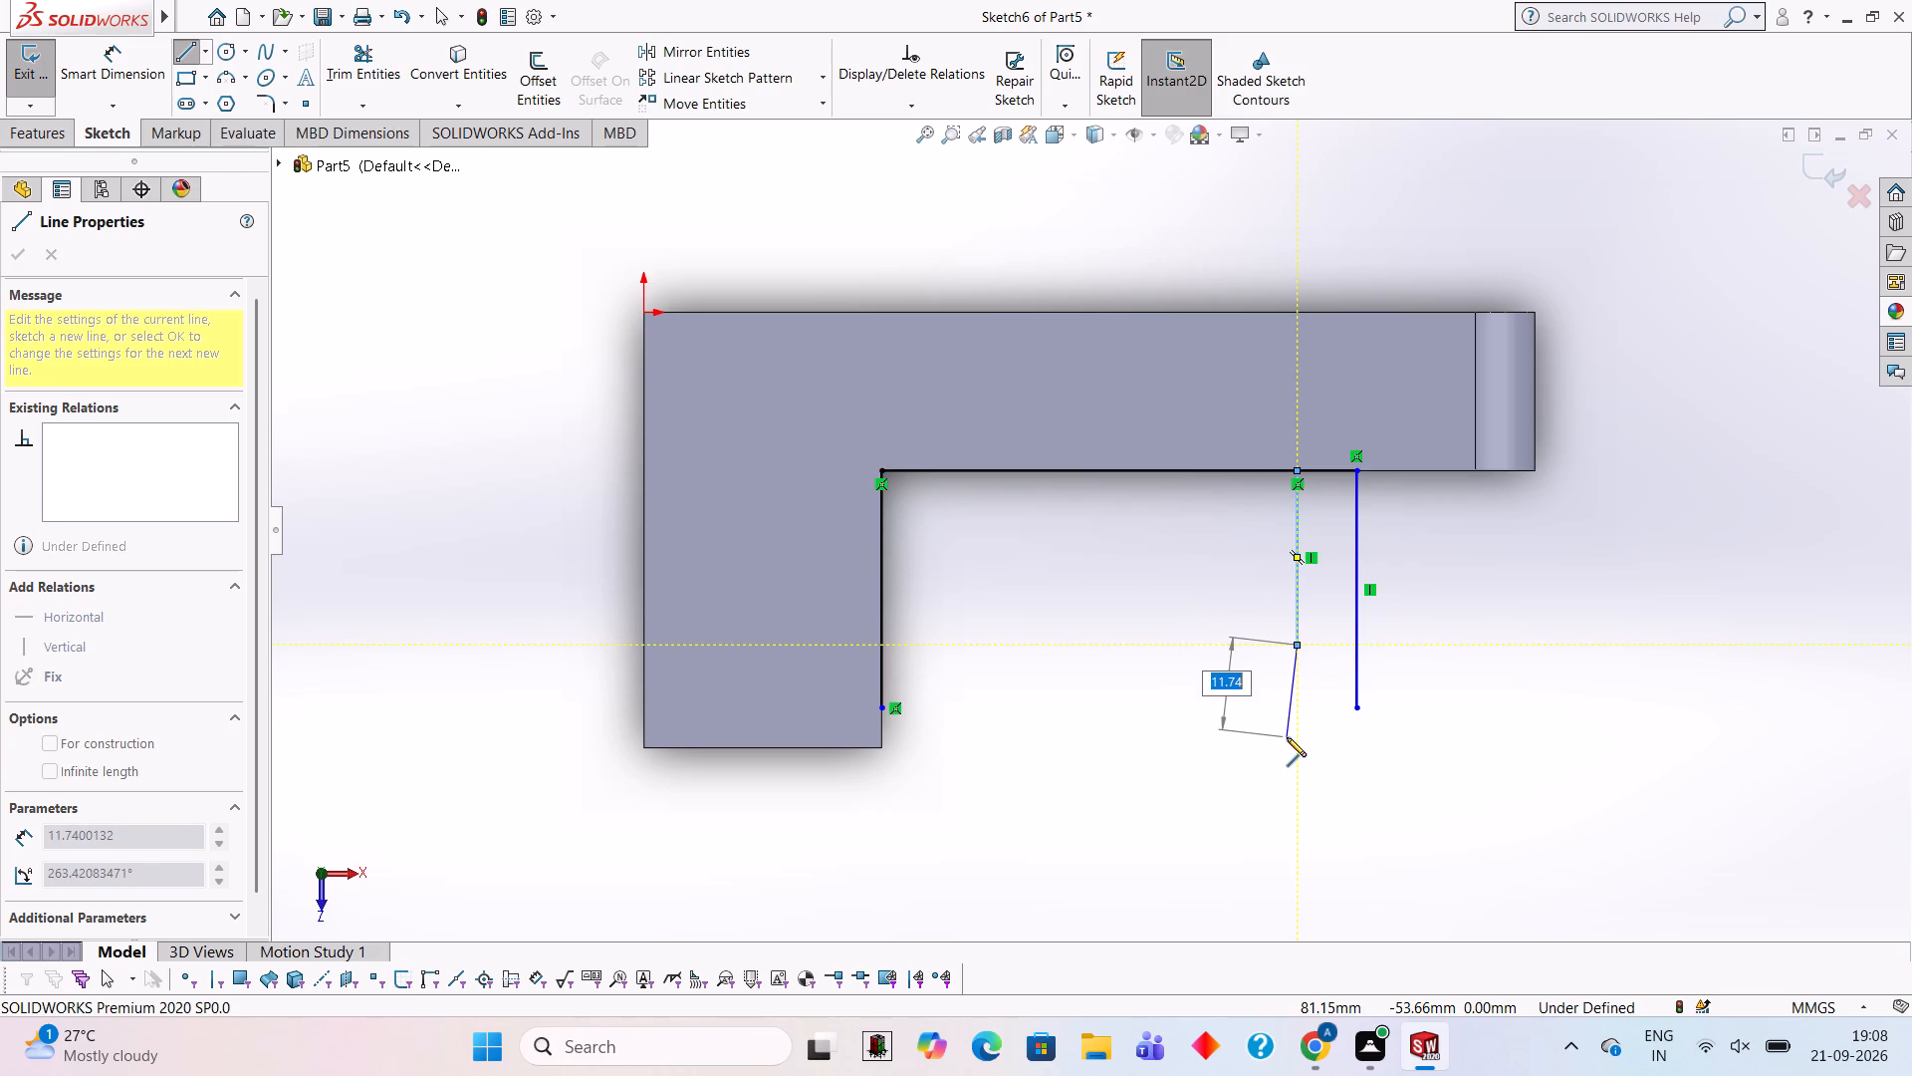
key("Escape")
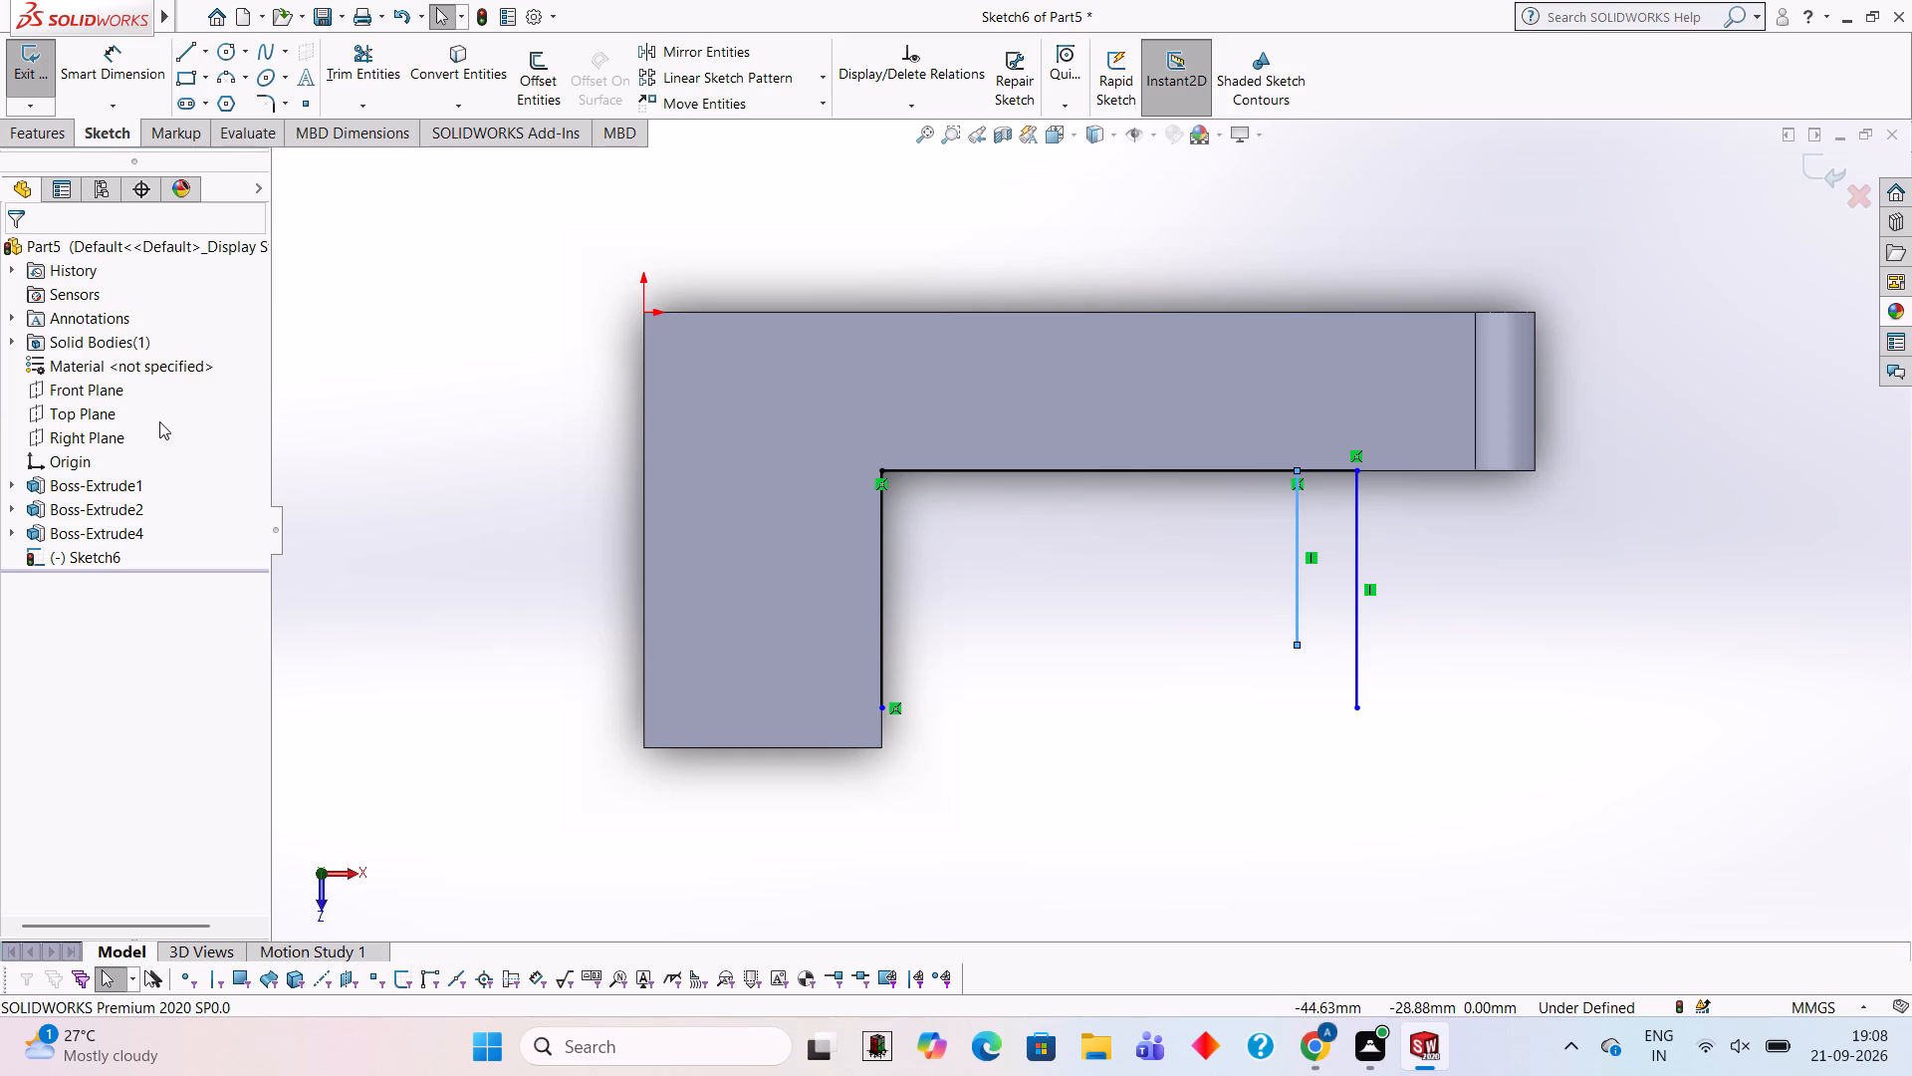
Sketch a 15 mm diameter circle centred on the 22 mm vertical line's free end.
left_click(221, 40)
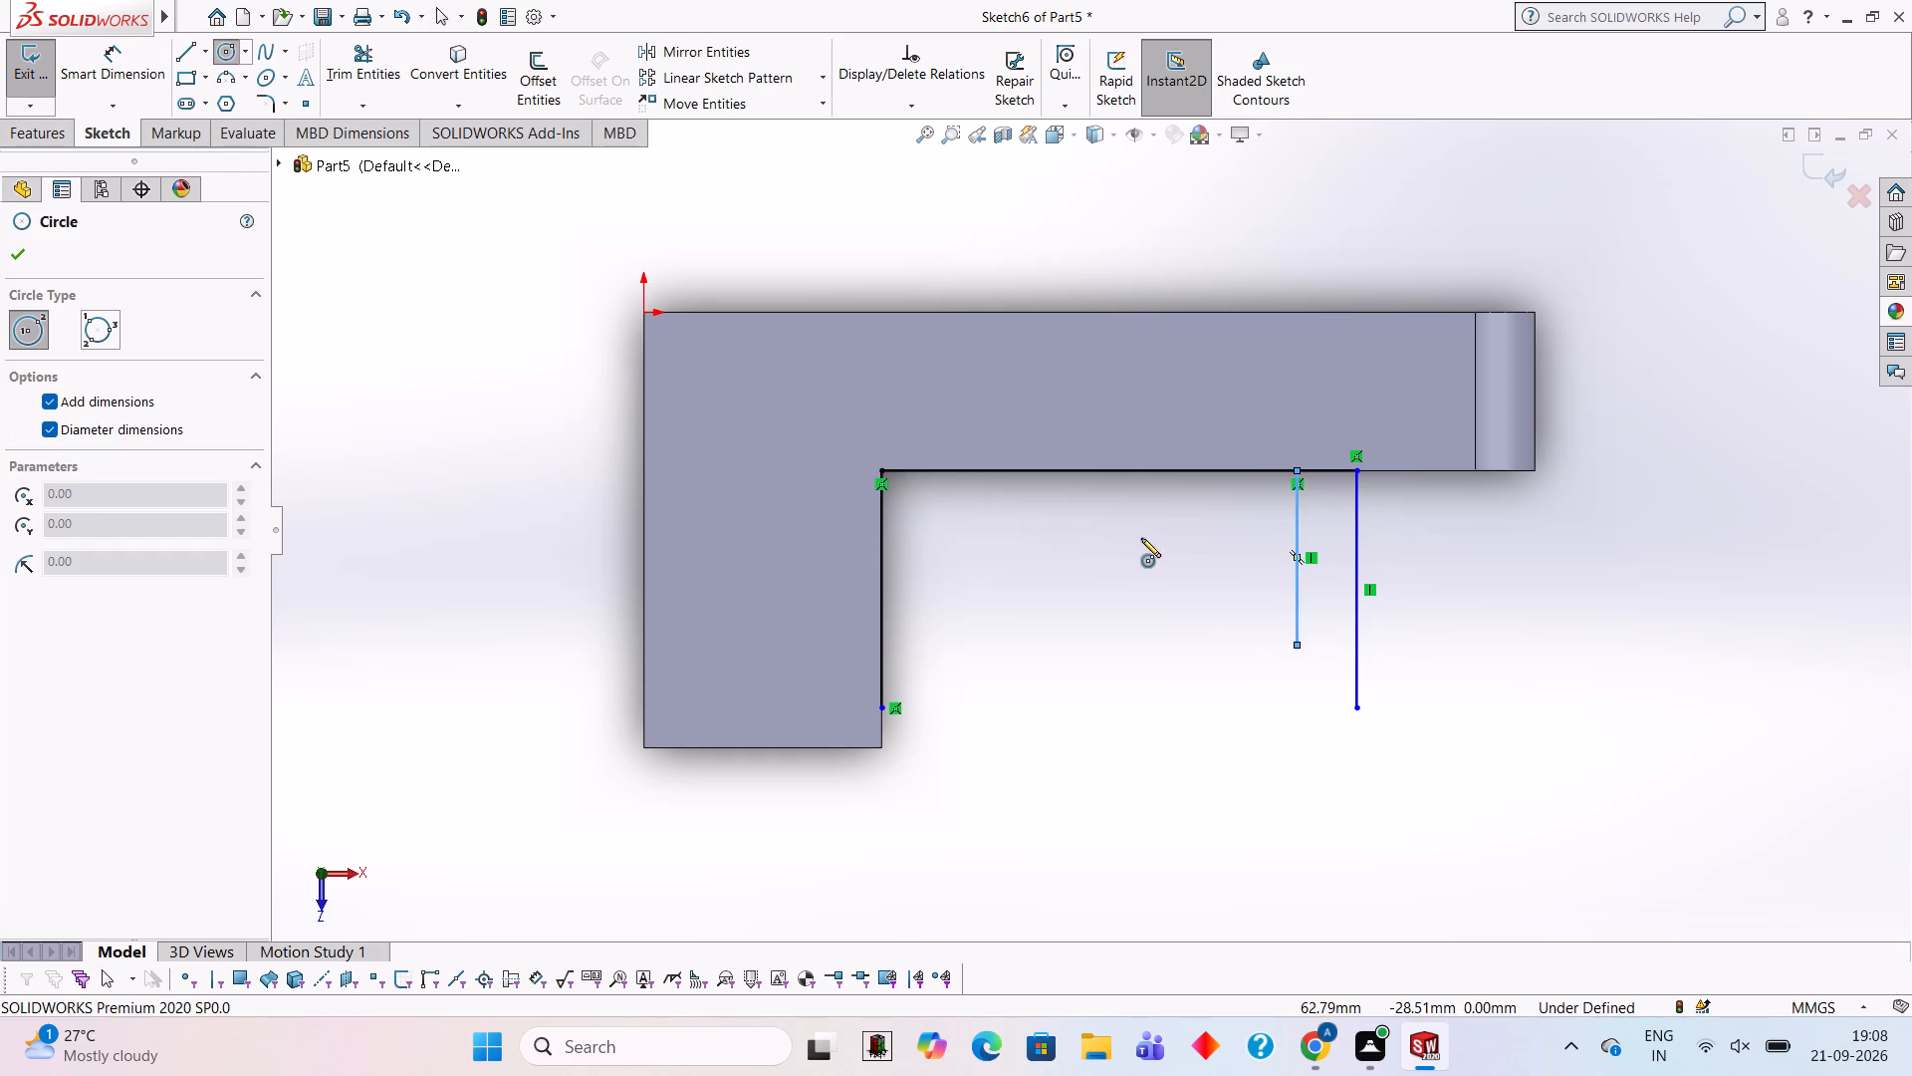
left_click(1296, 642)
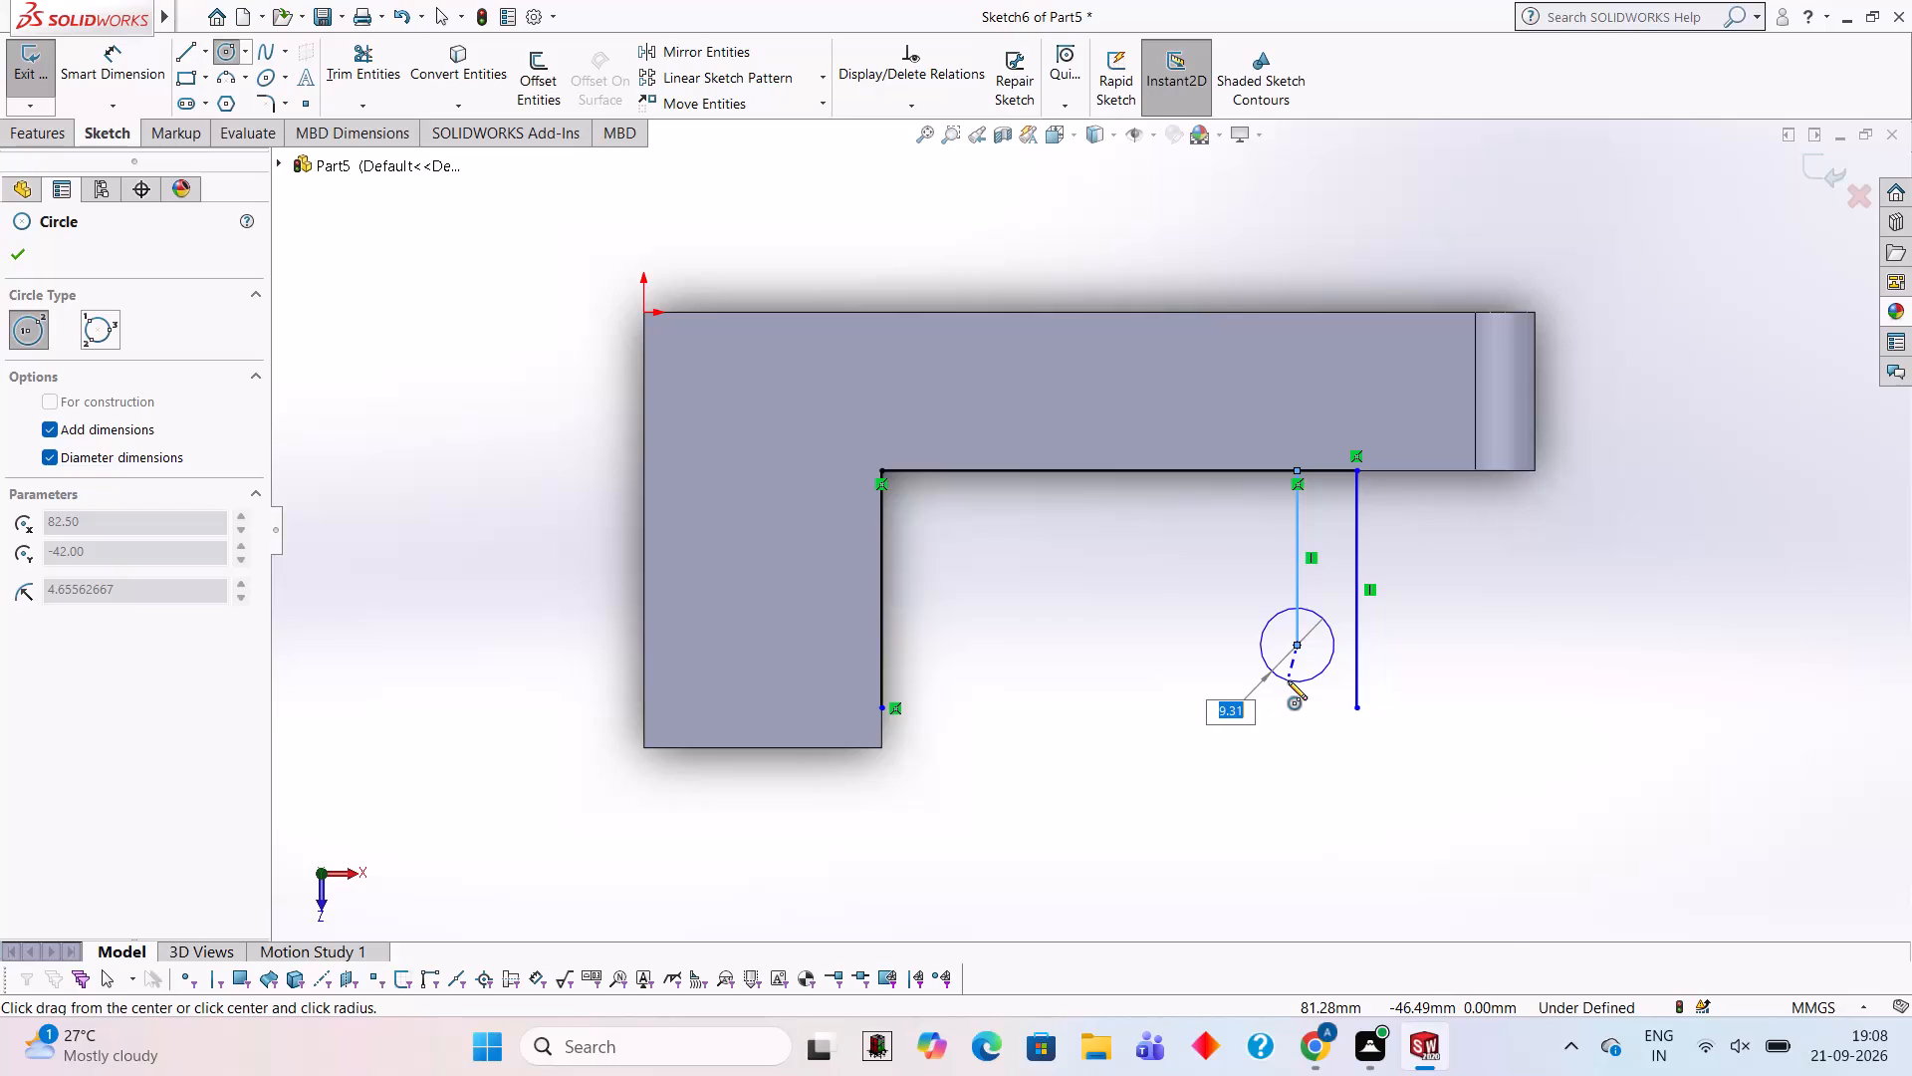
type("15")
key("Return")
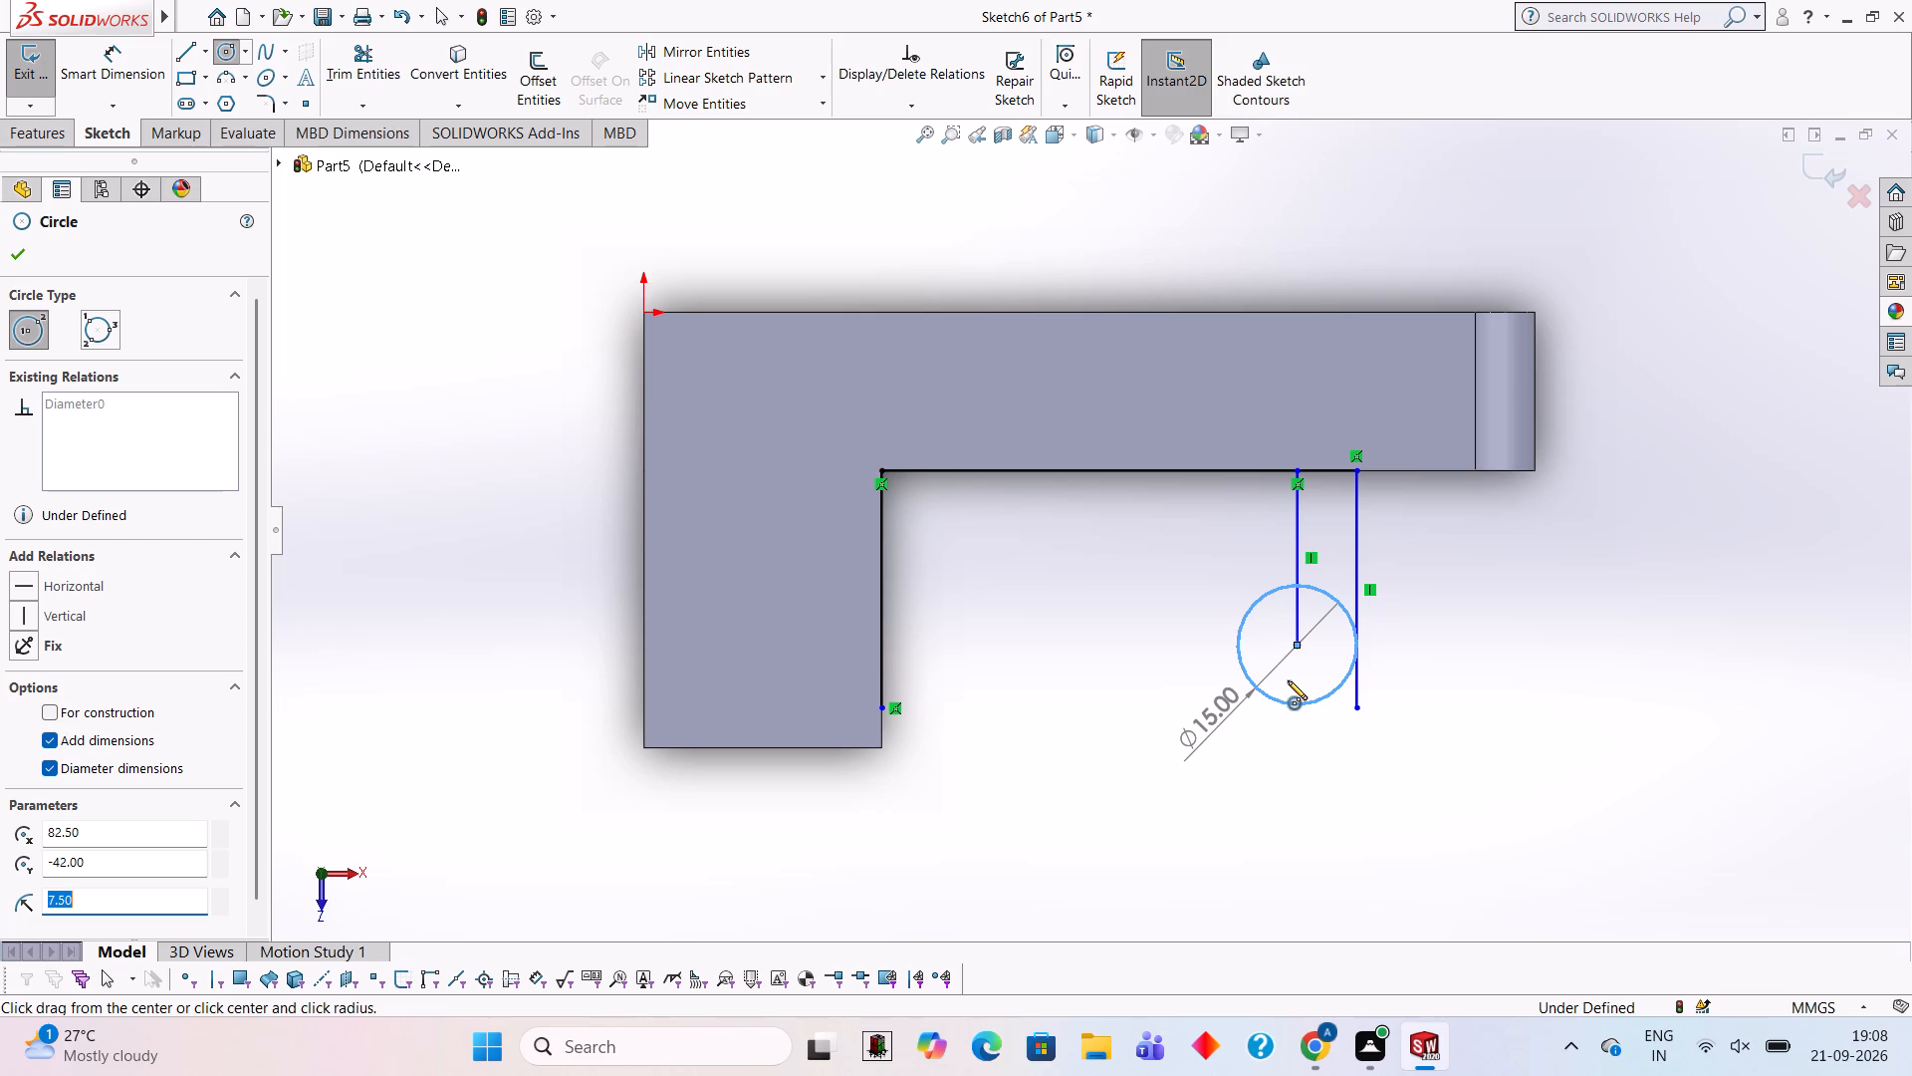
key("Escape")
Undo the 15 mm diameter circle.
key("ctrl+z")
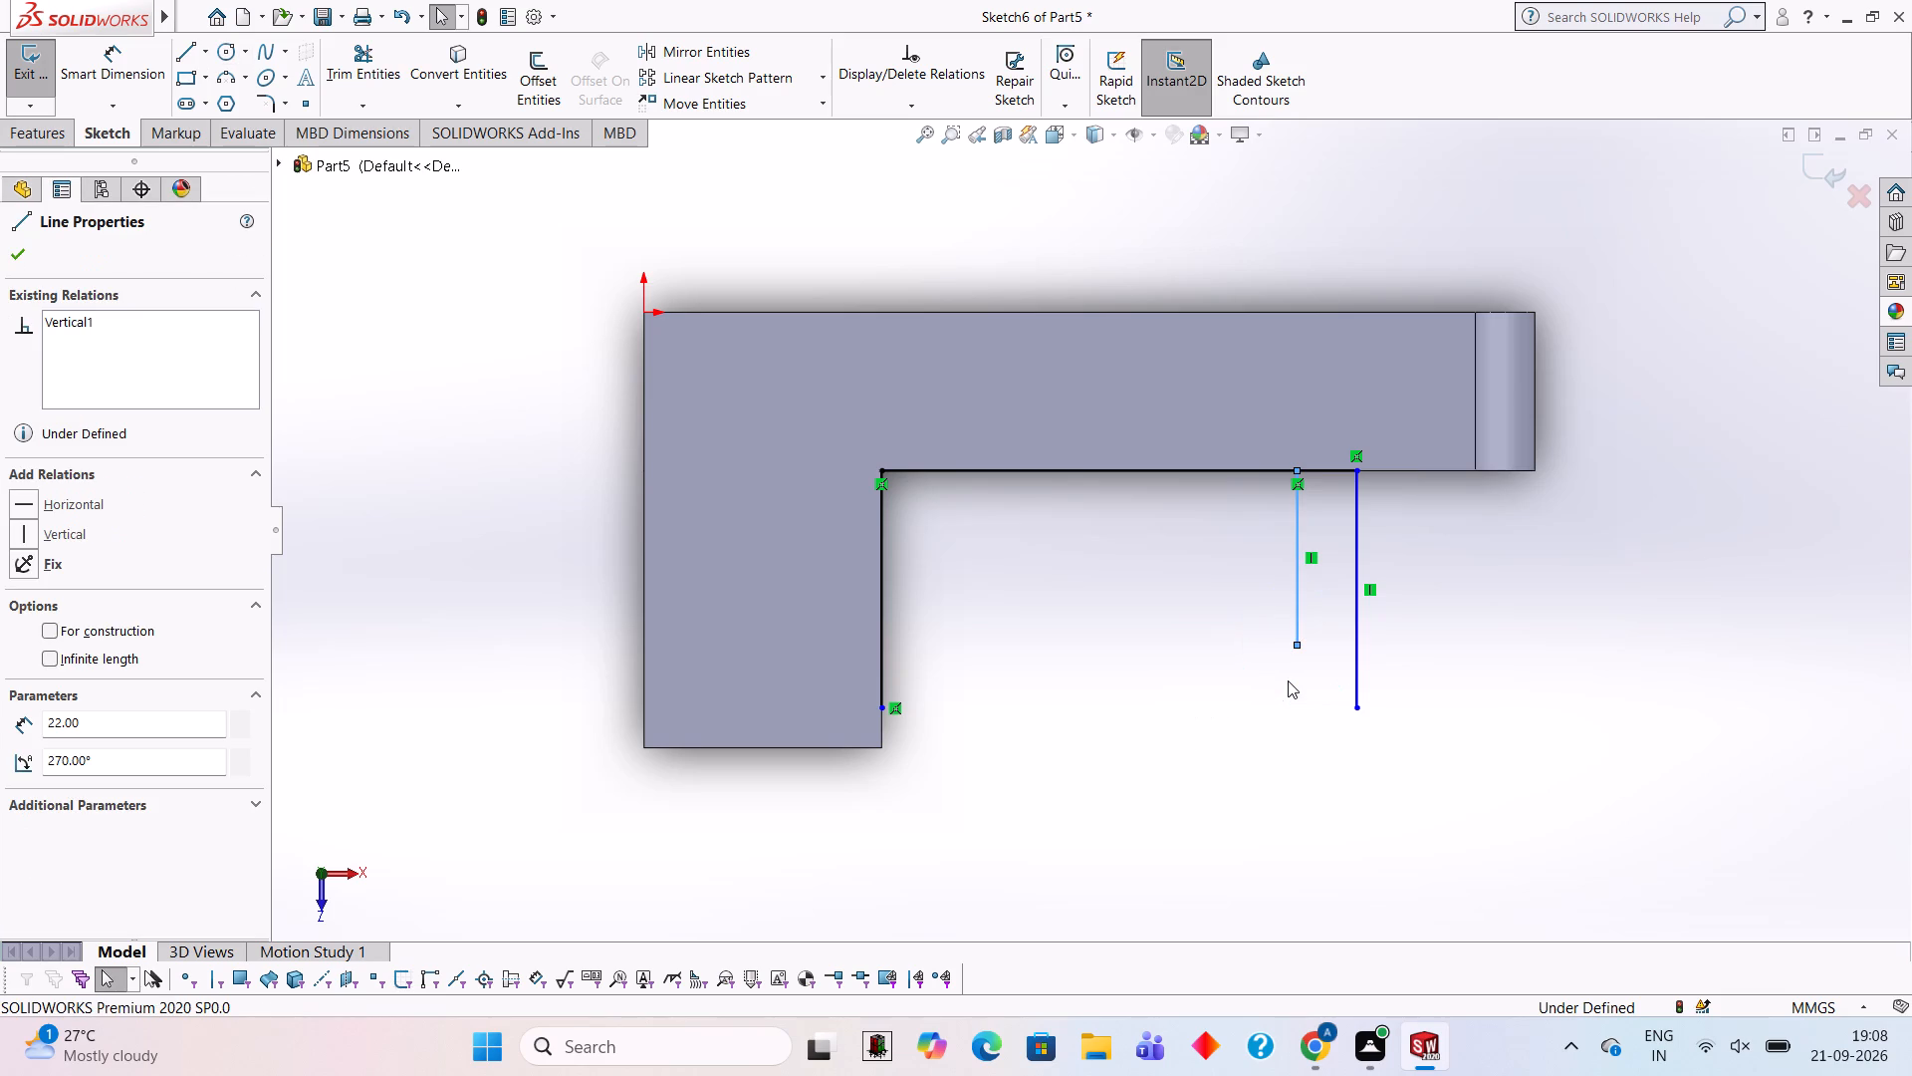
Delete the 22 mm vertical line that starts at the 7.5 mm horizontal line's end.
left_click(1295, 617)
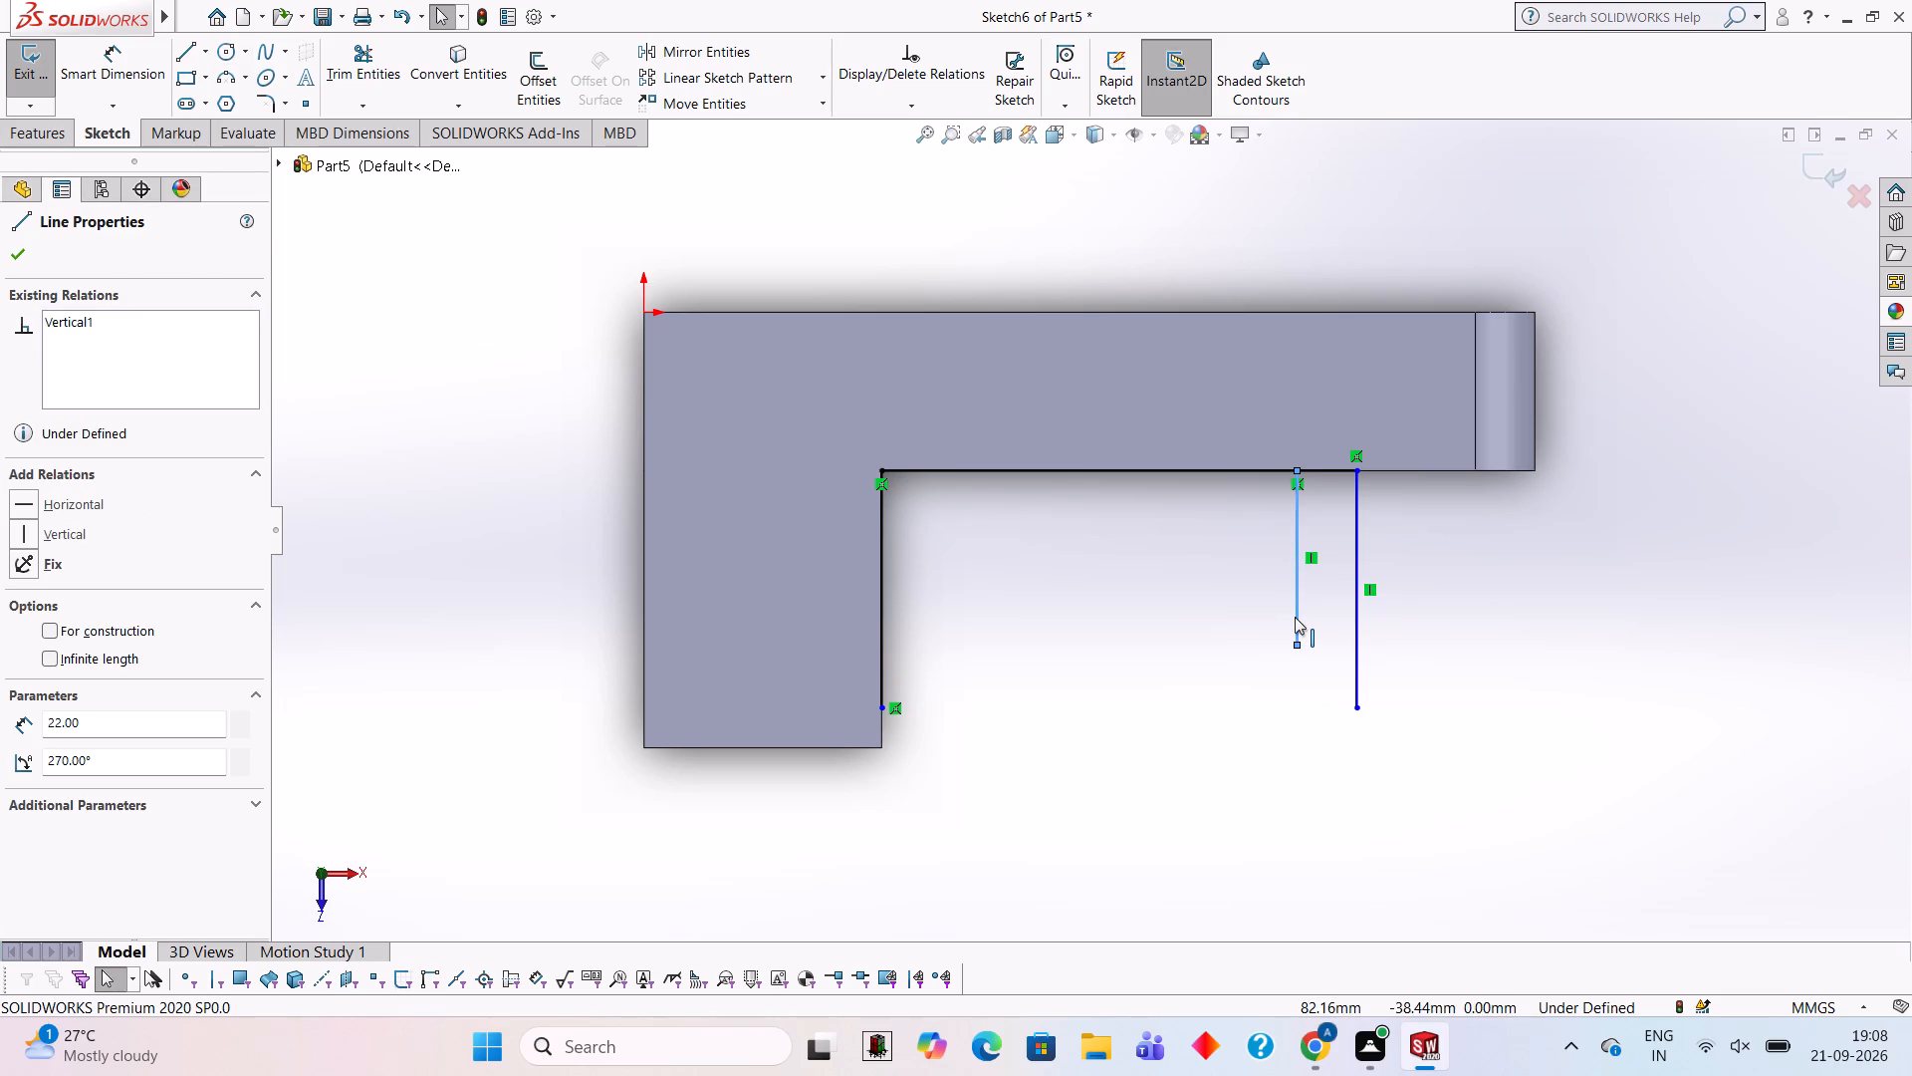
key("Delete")
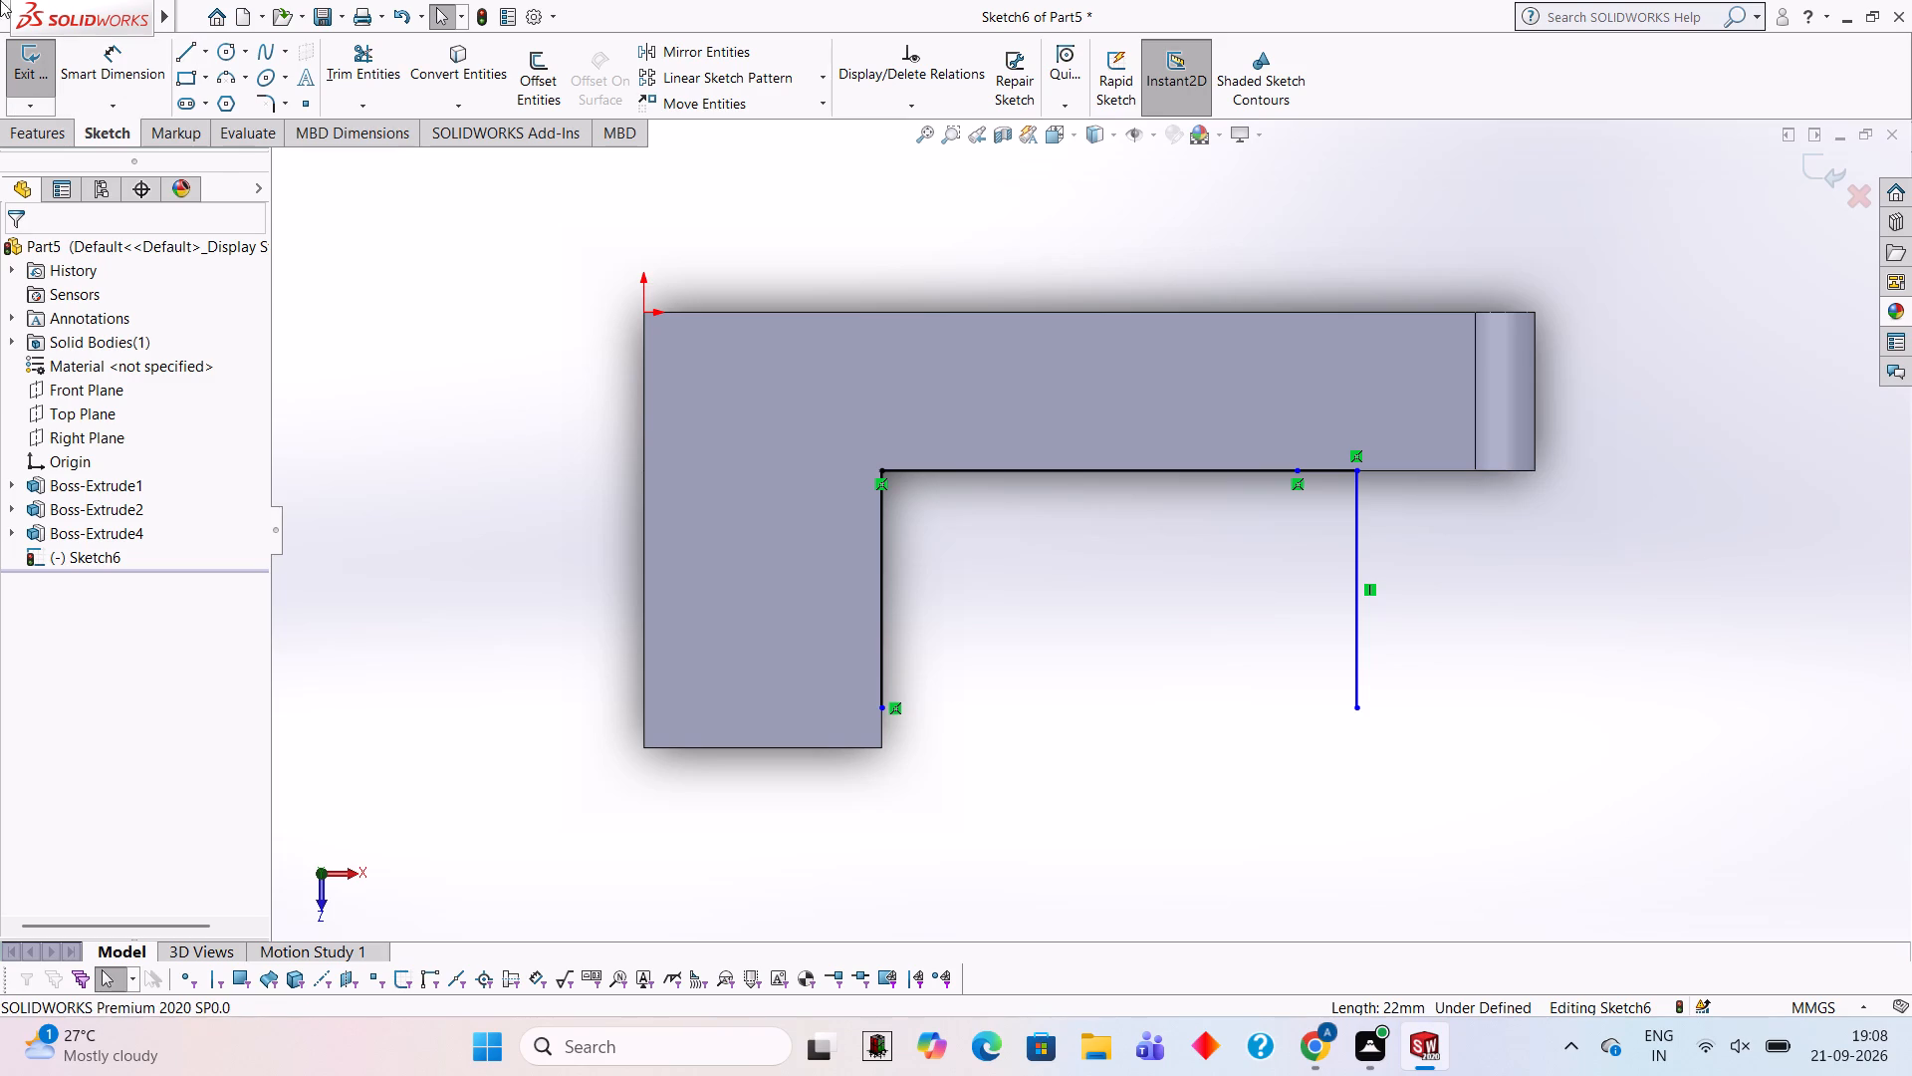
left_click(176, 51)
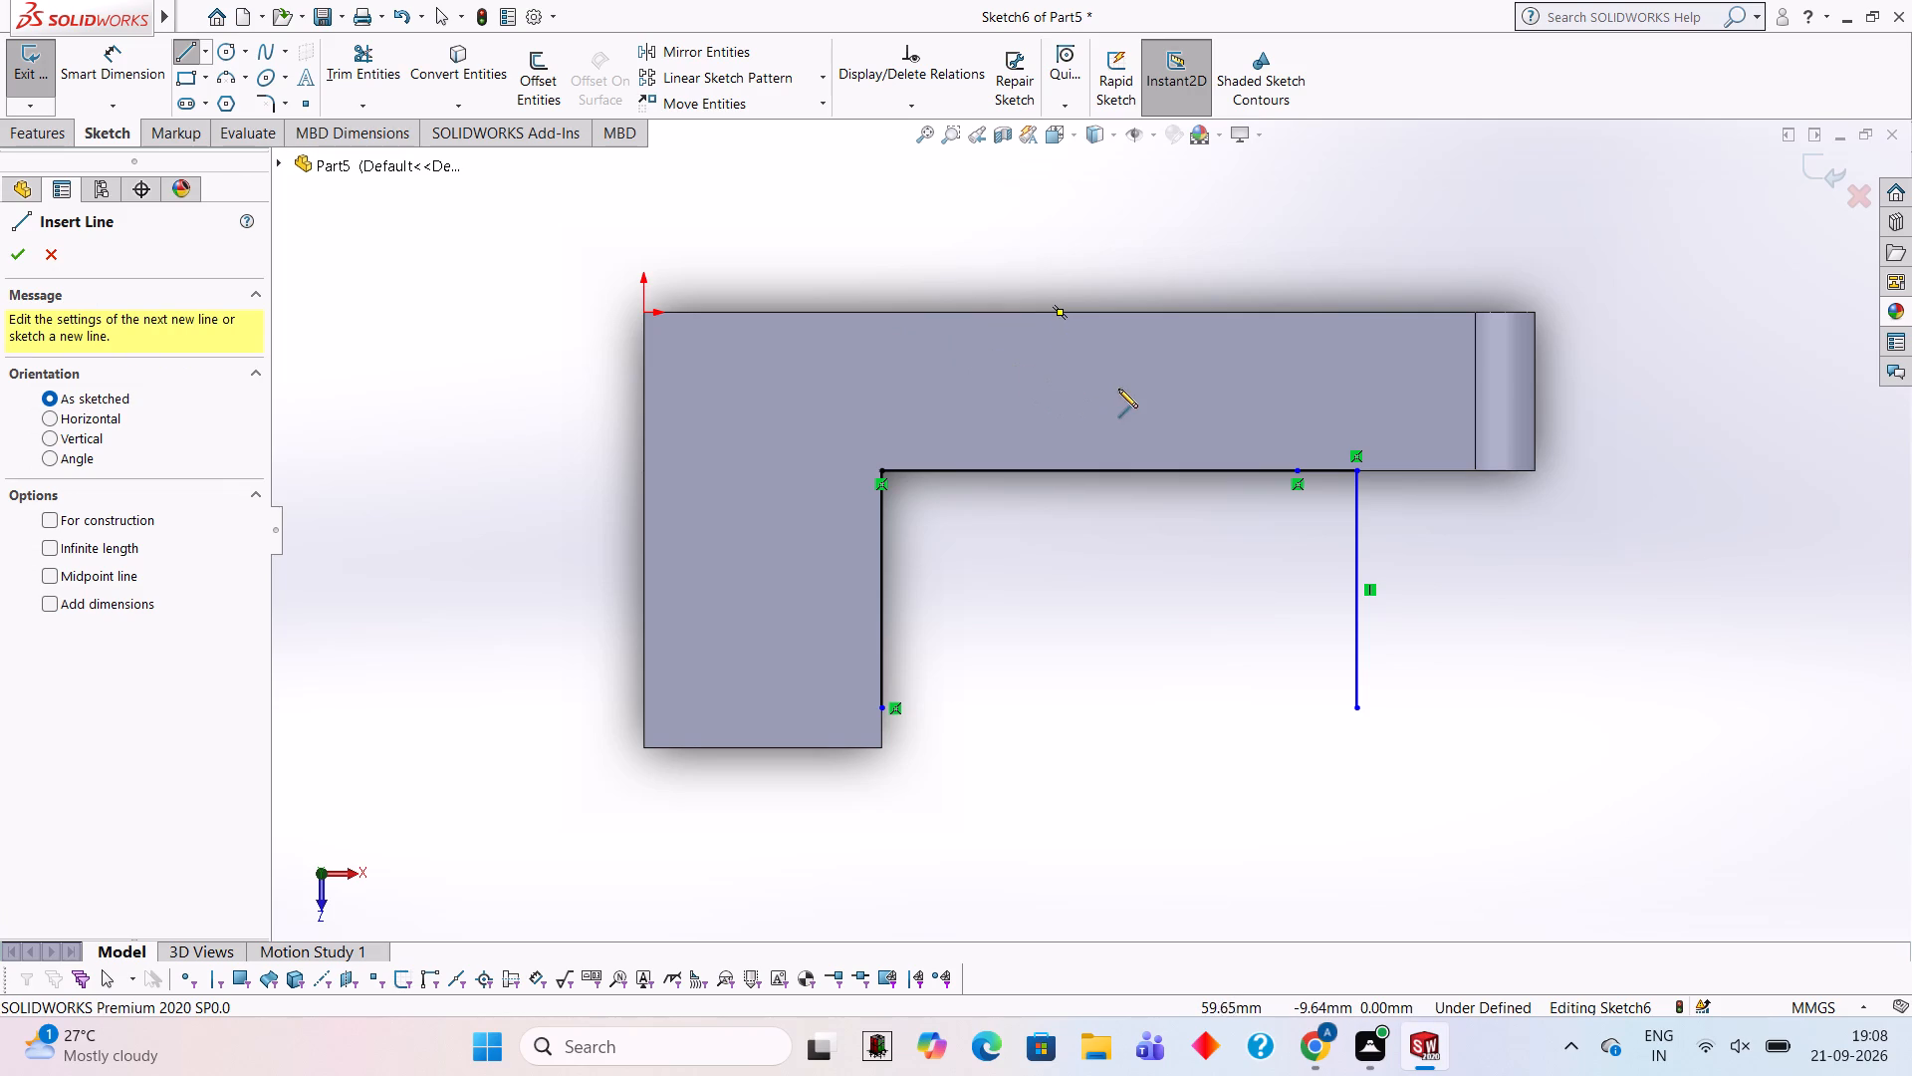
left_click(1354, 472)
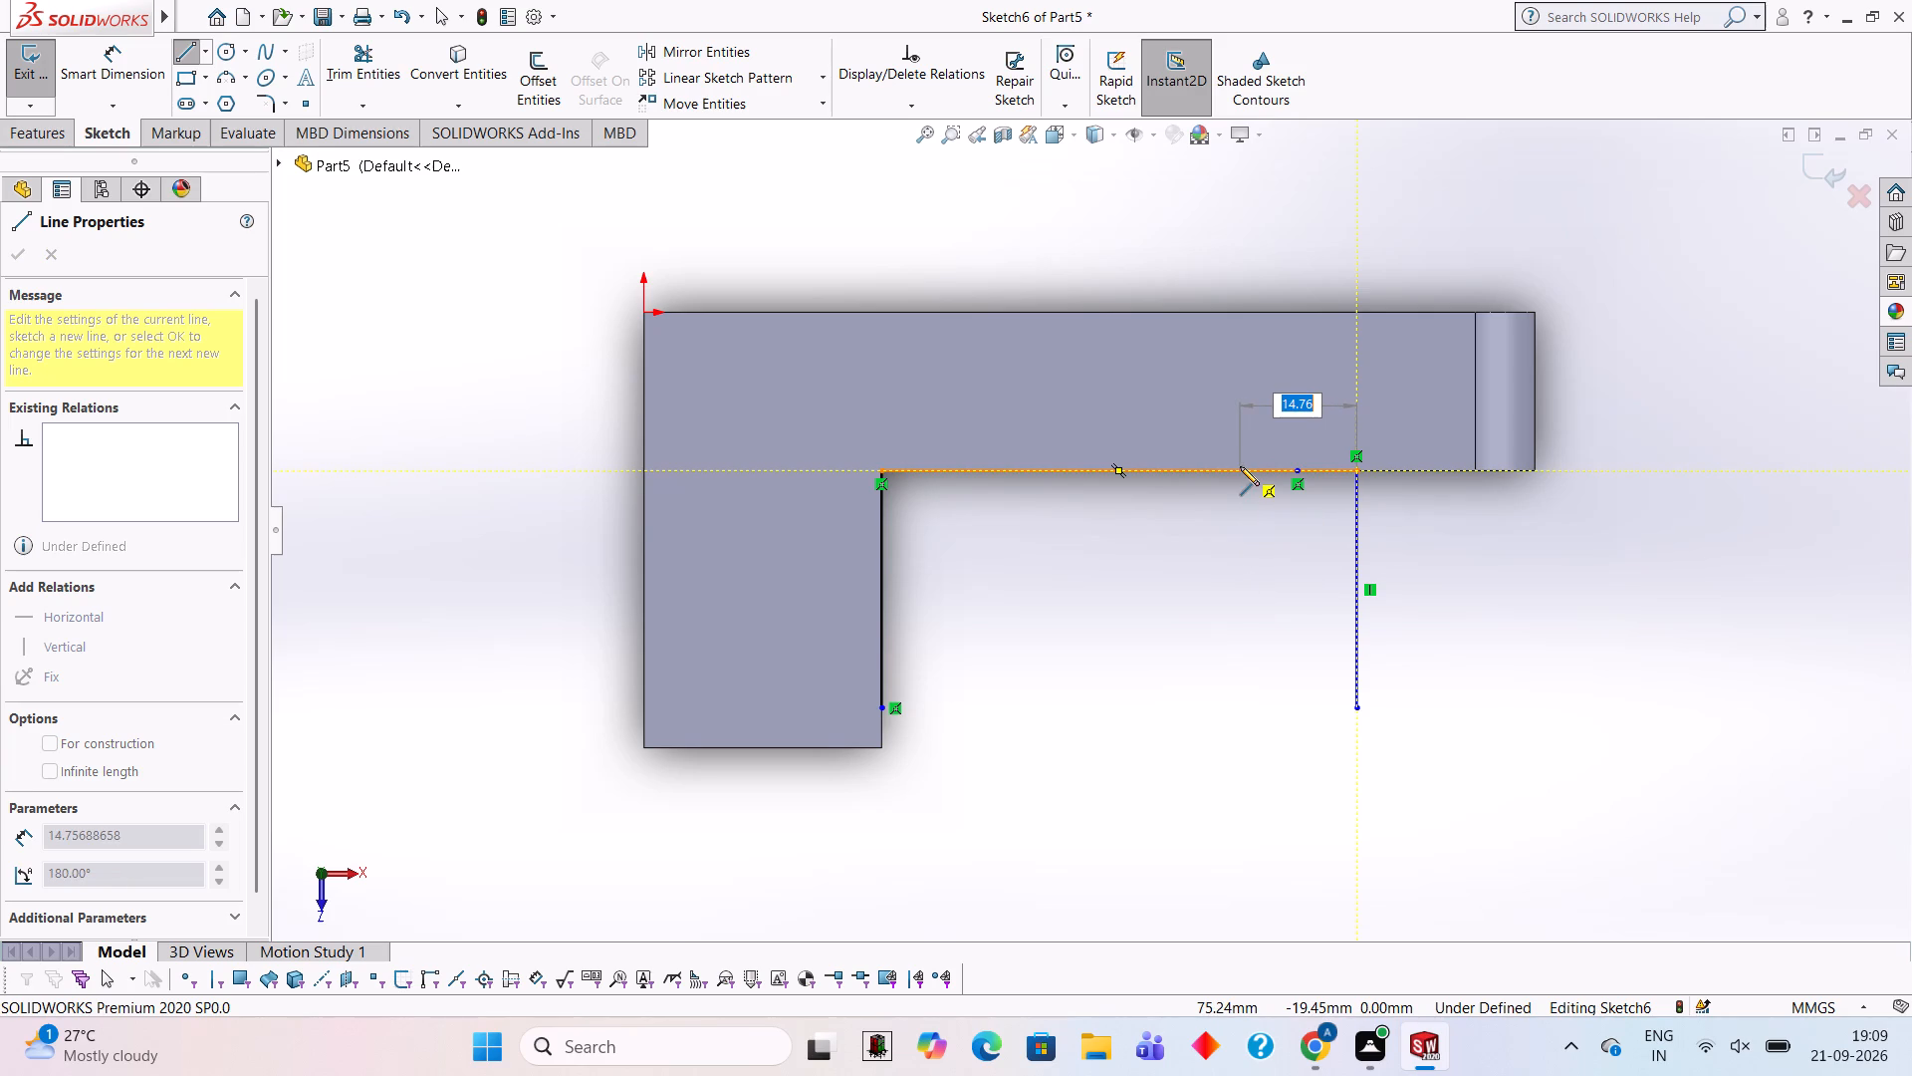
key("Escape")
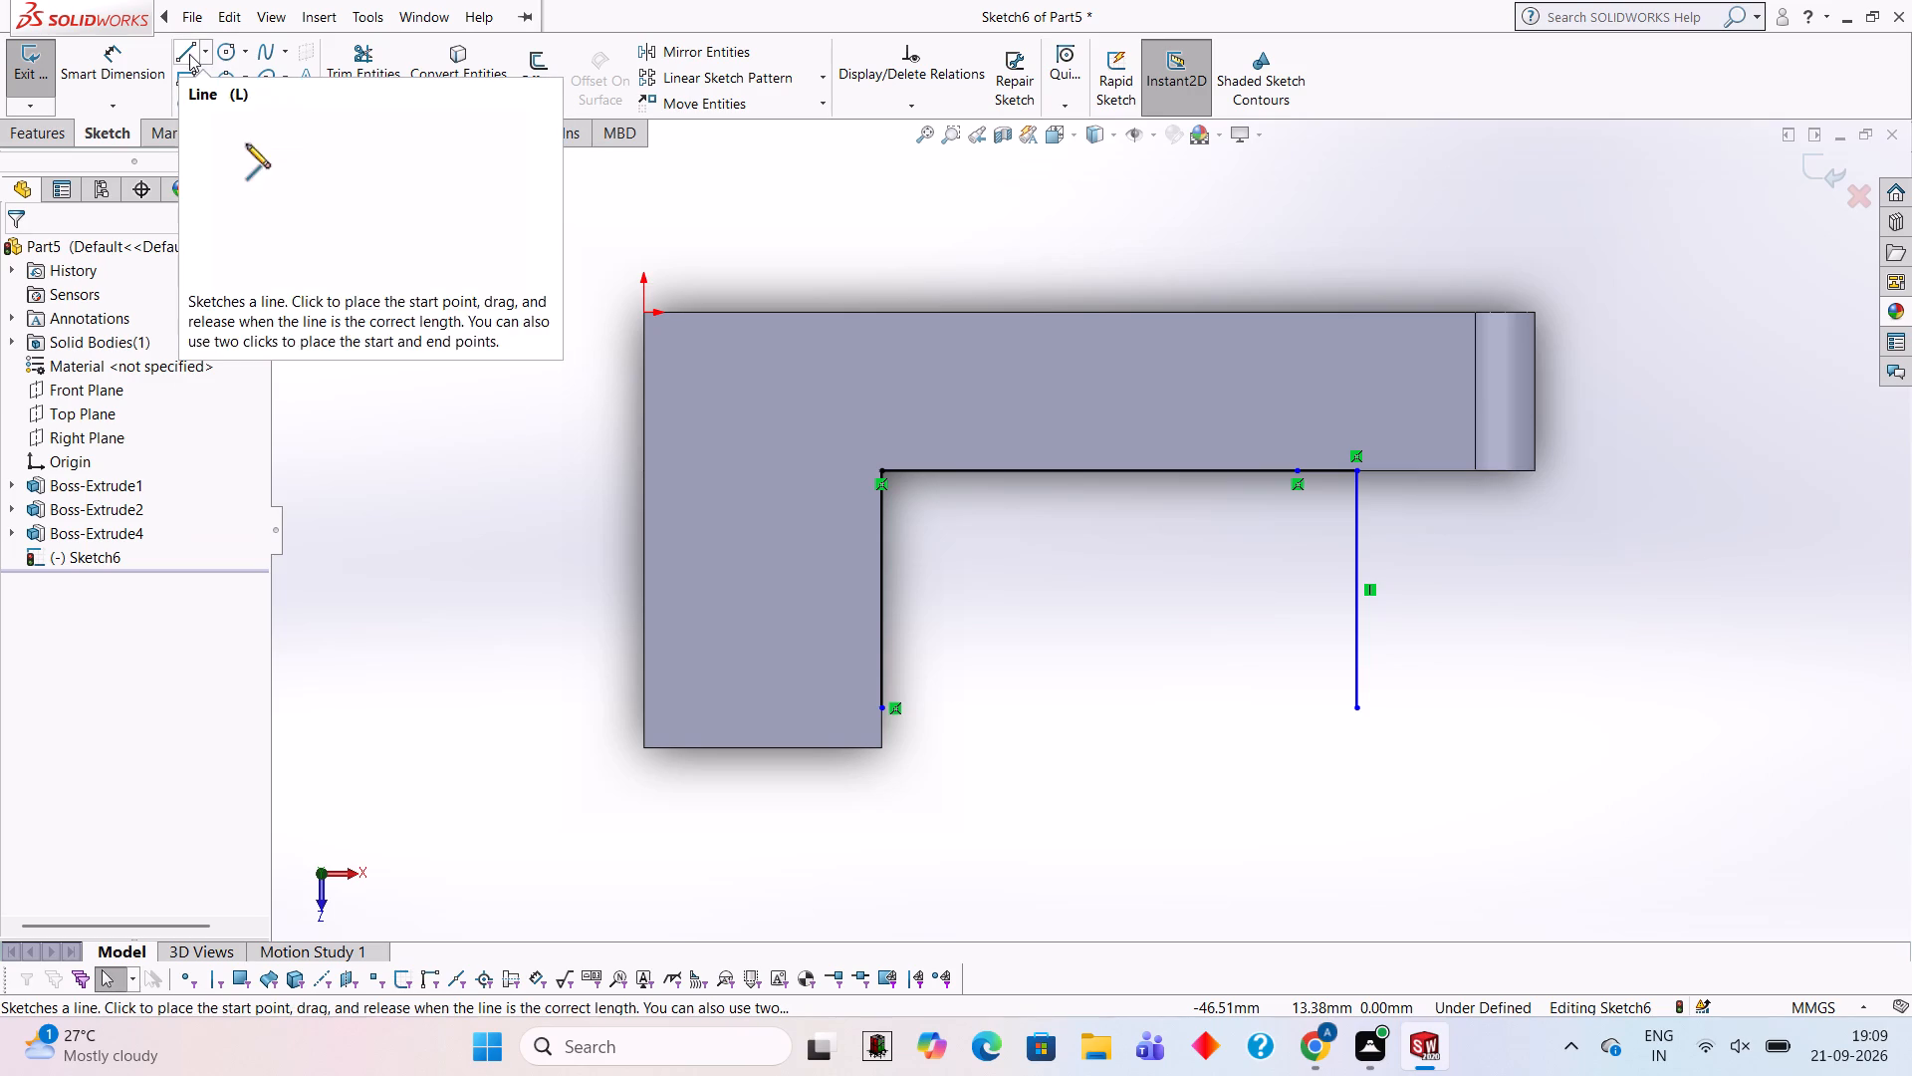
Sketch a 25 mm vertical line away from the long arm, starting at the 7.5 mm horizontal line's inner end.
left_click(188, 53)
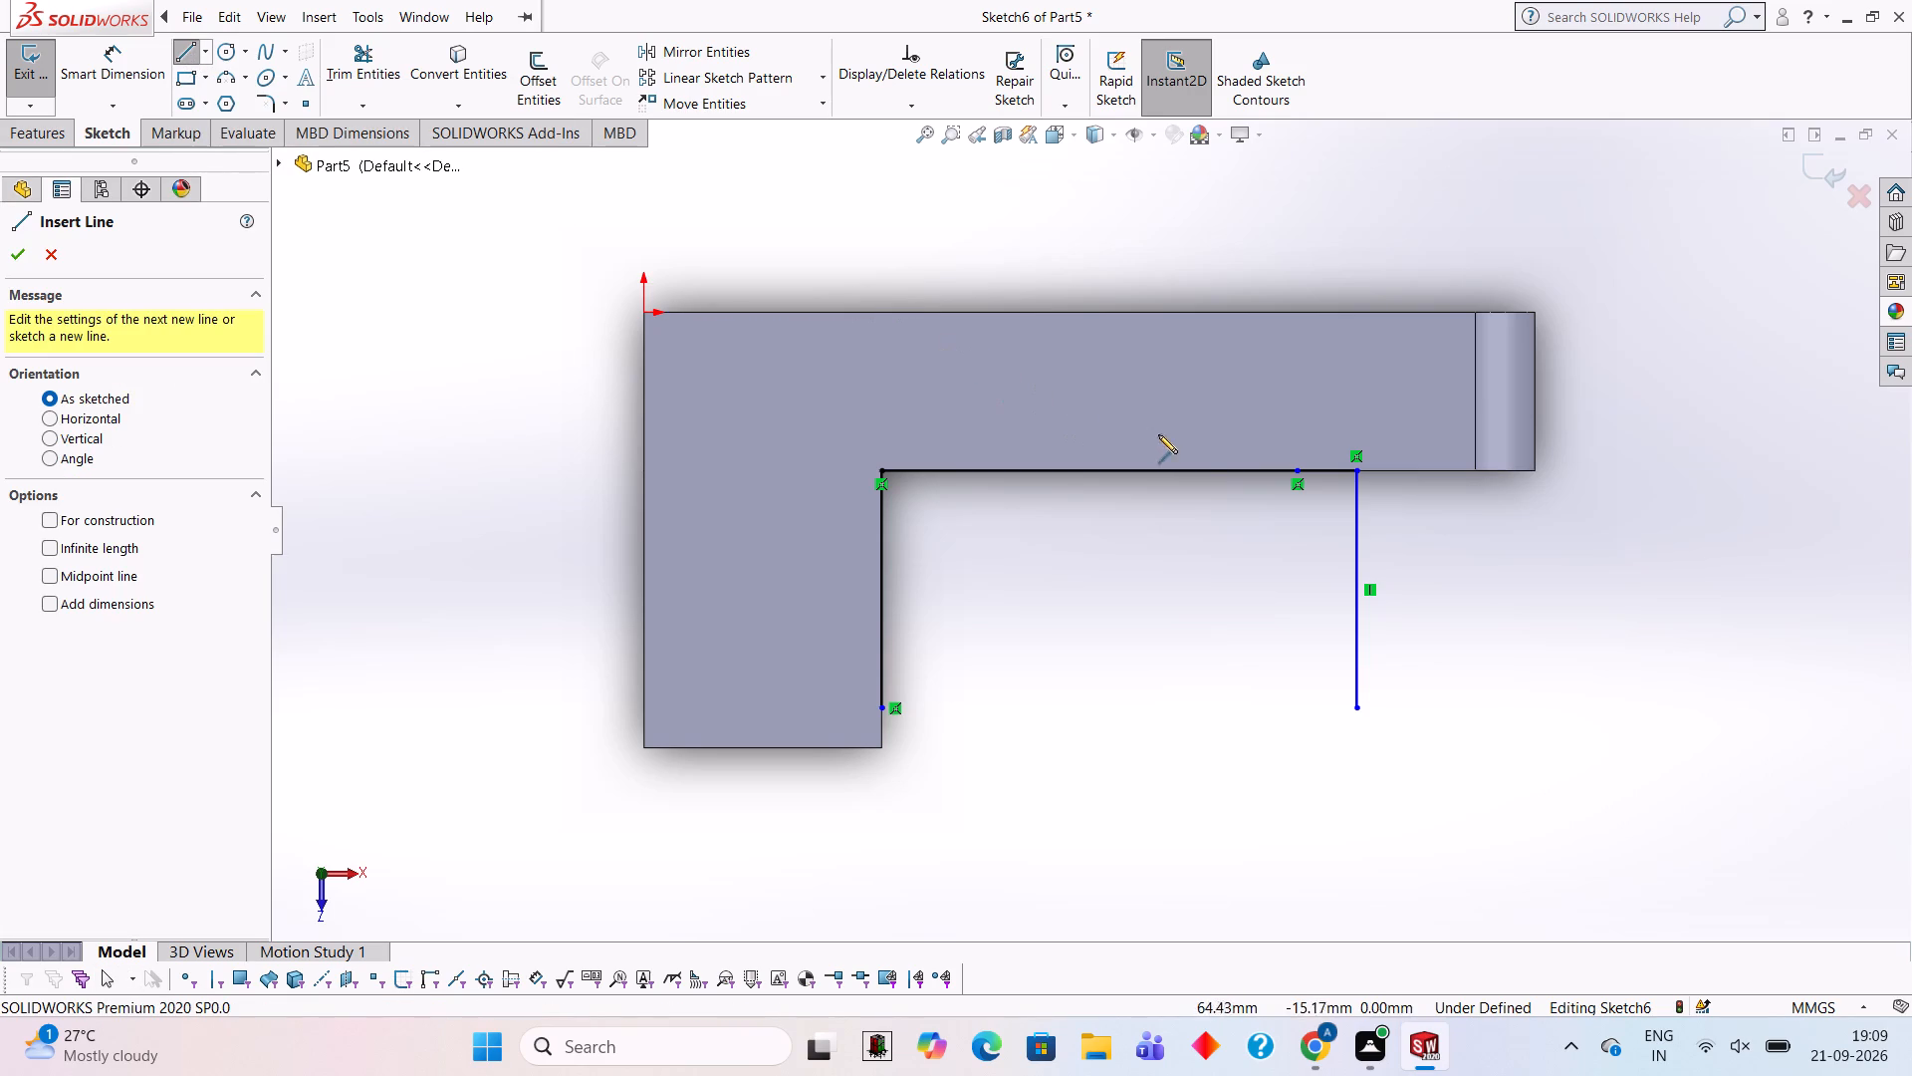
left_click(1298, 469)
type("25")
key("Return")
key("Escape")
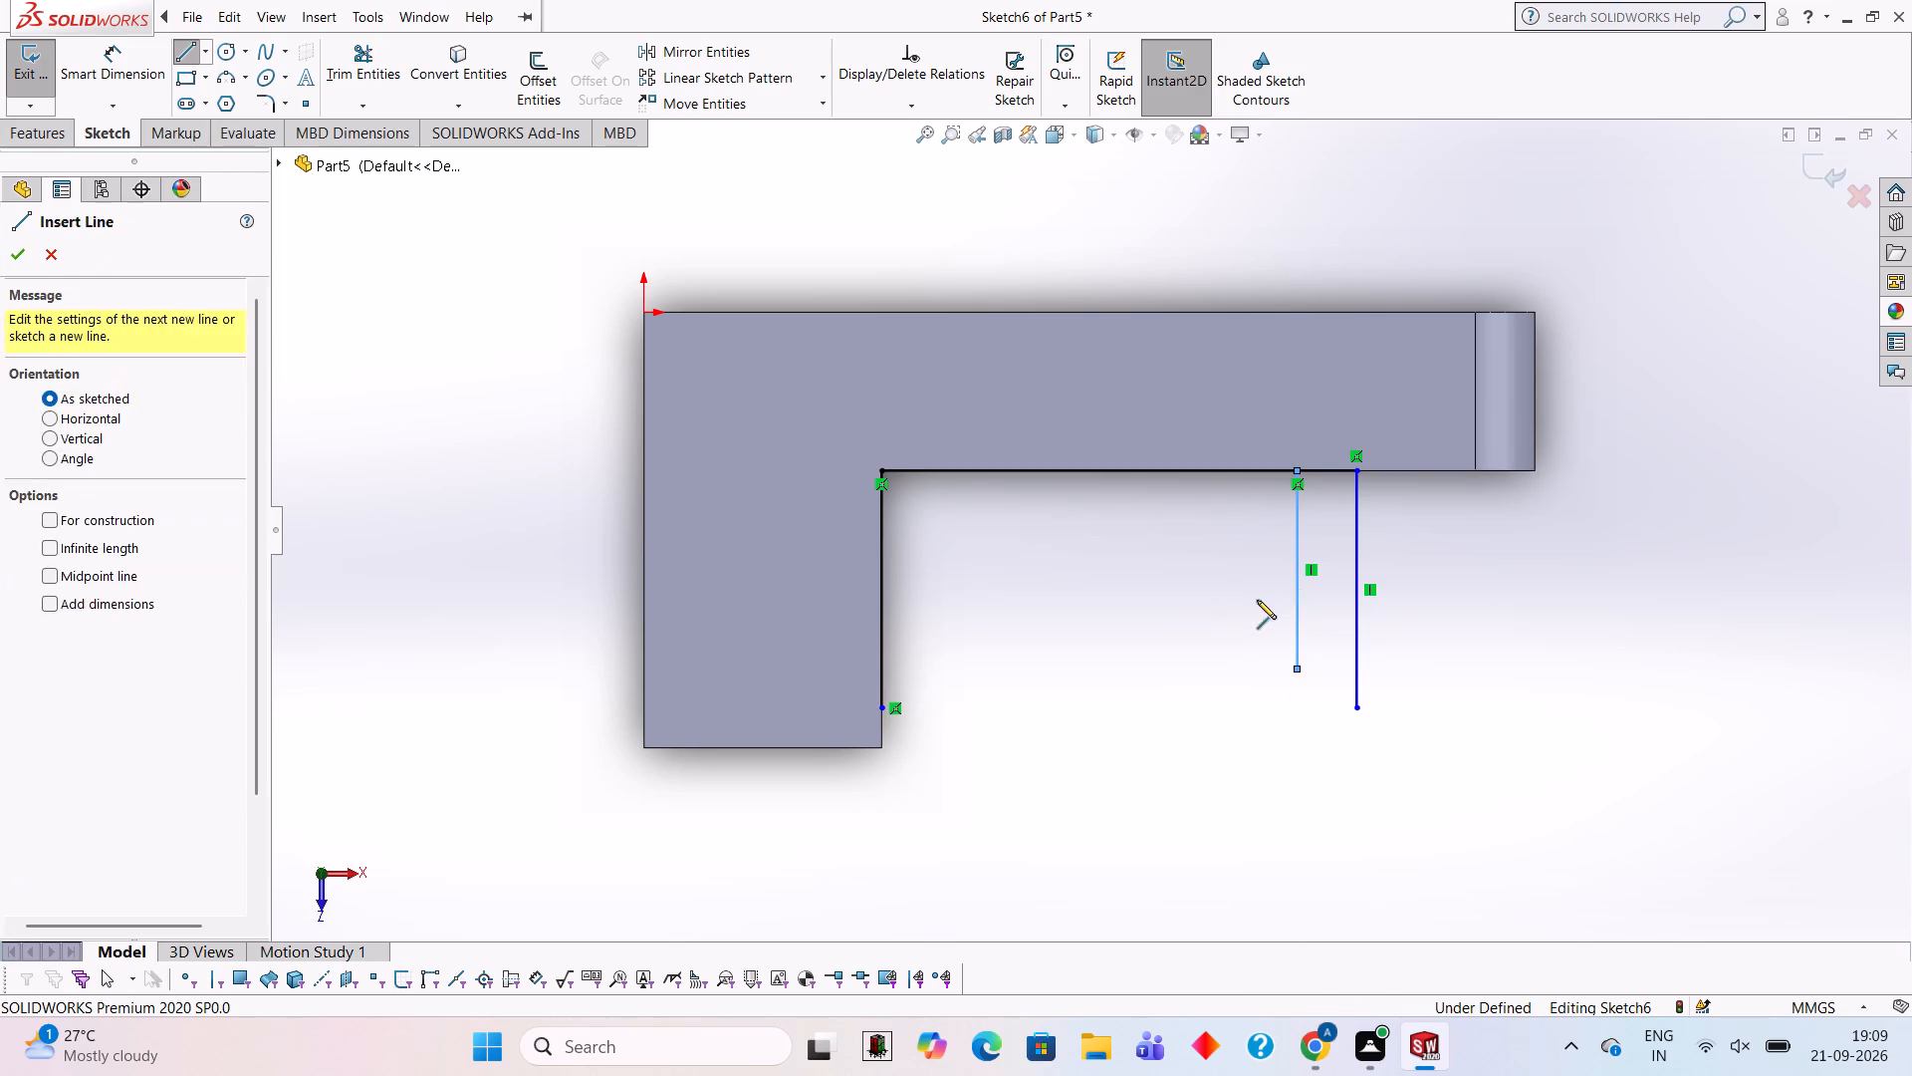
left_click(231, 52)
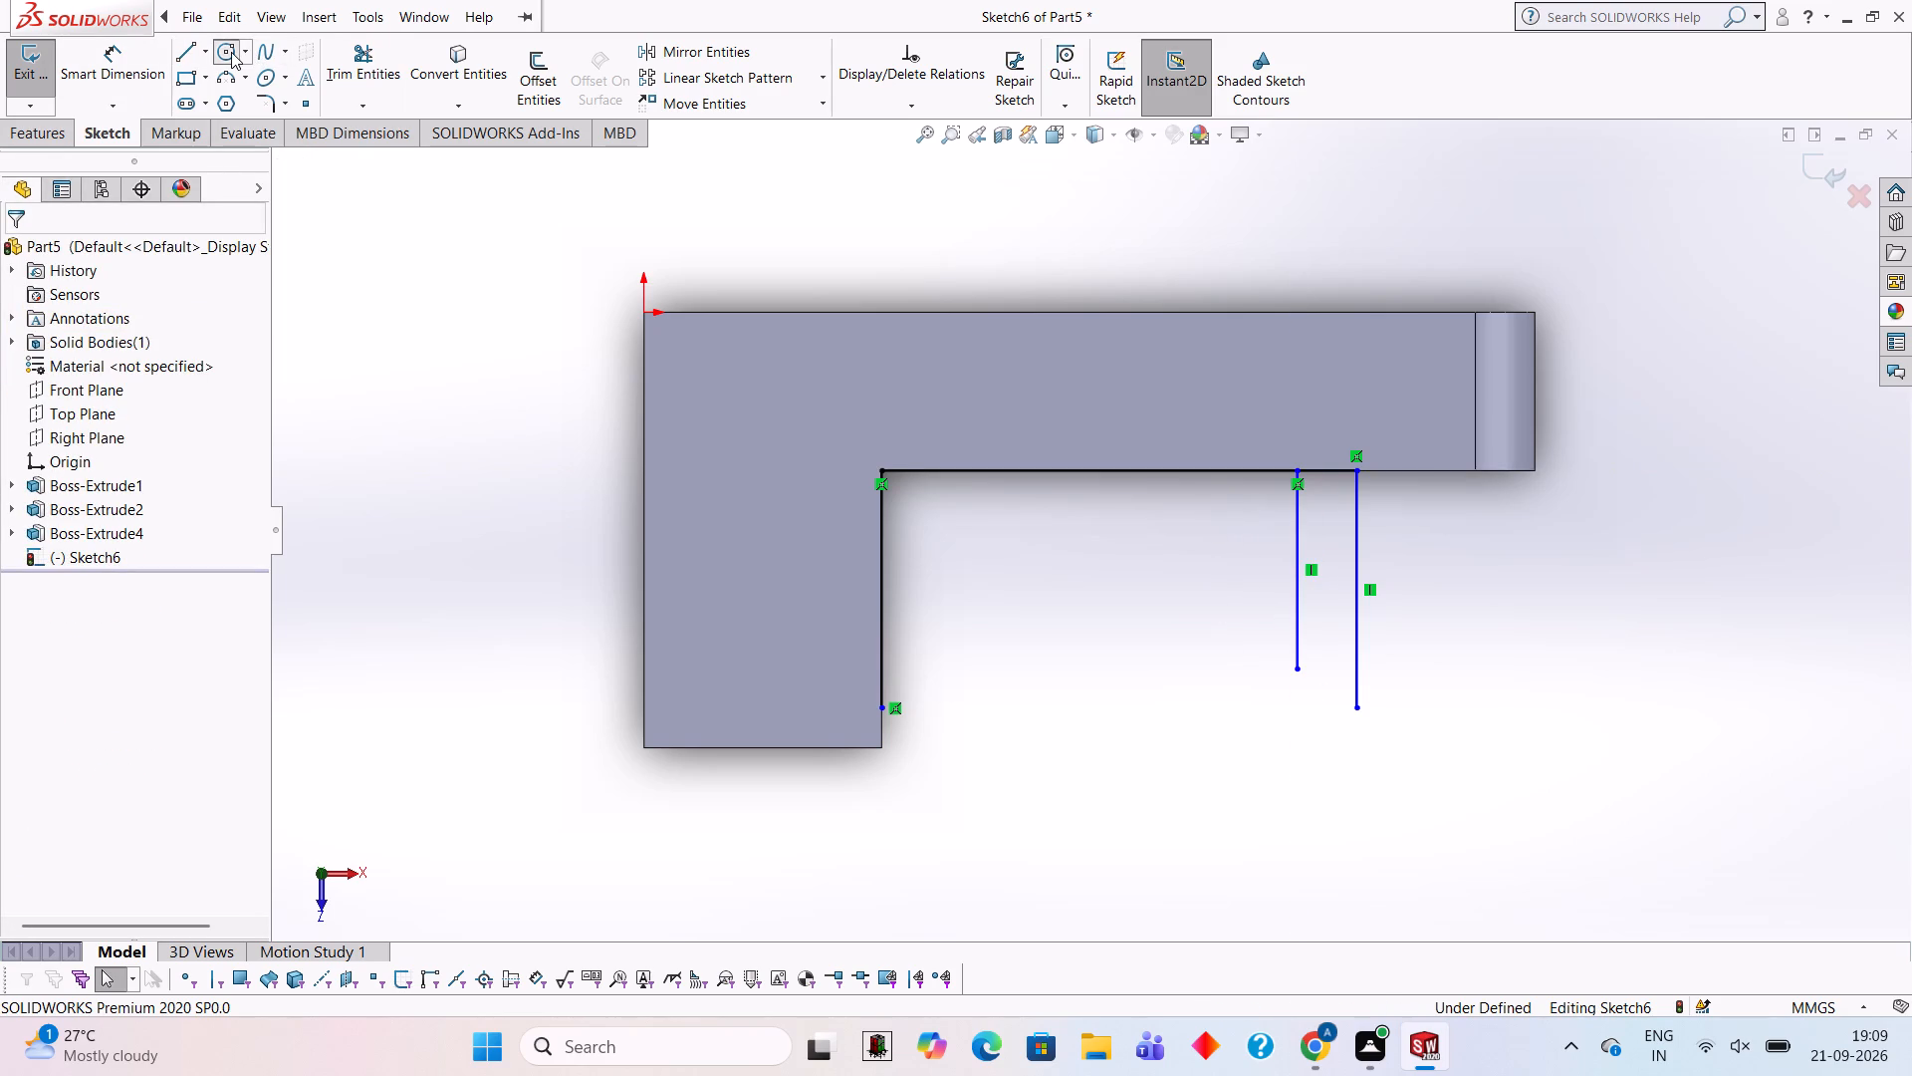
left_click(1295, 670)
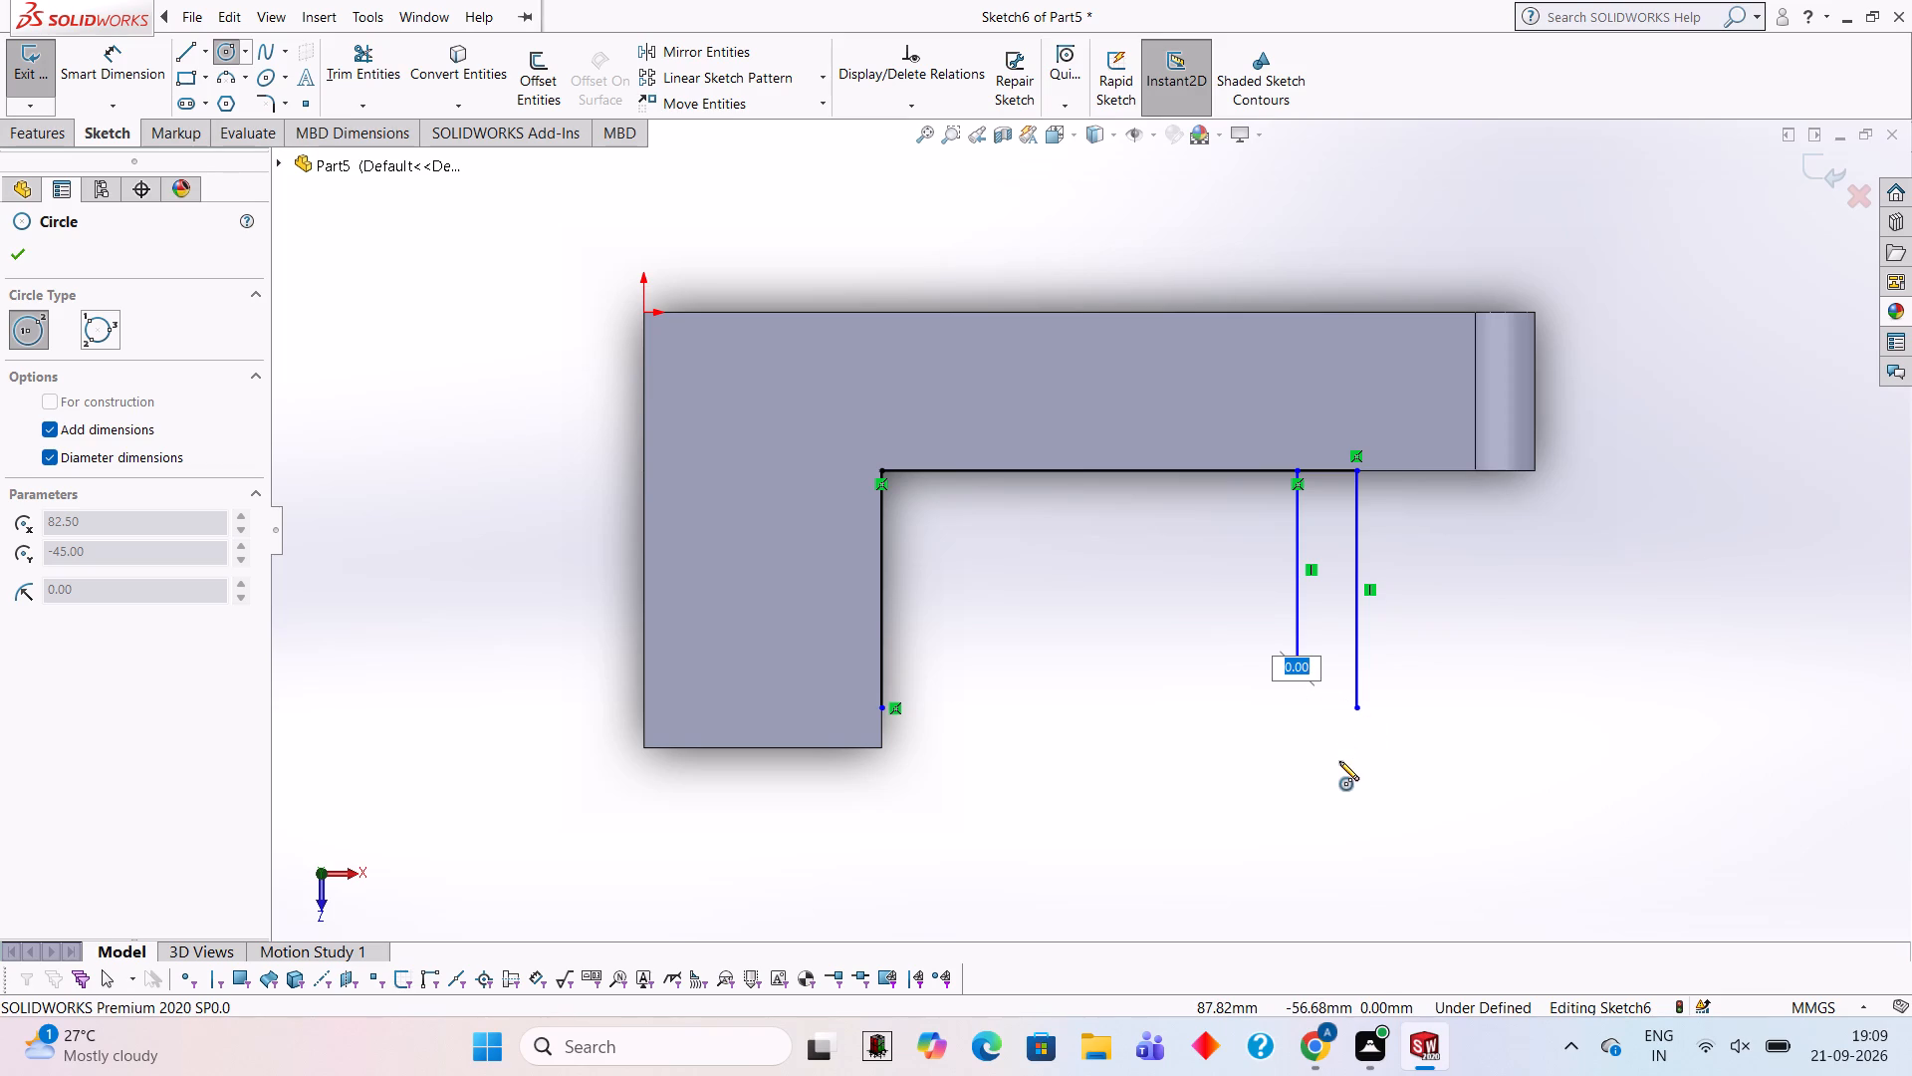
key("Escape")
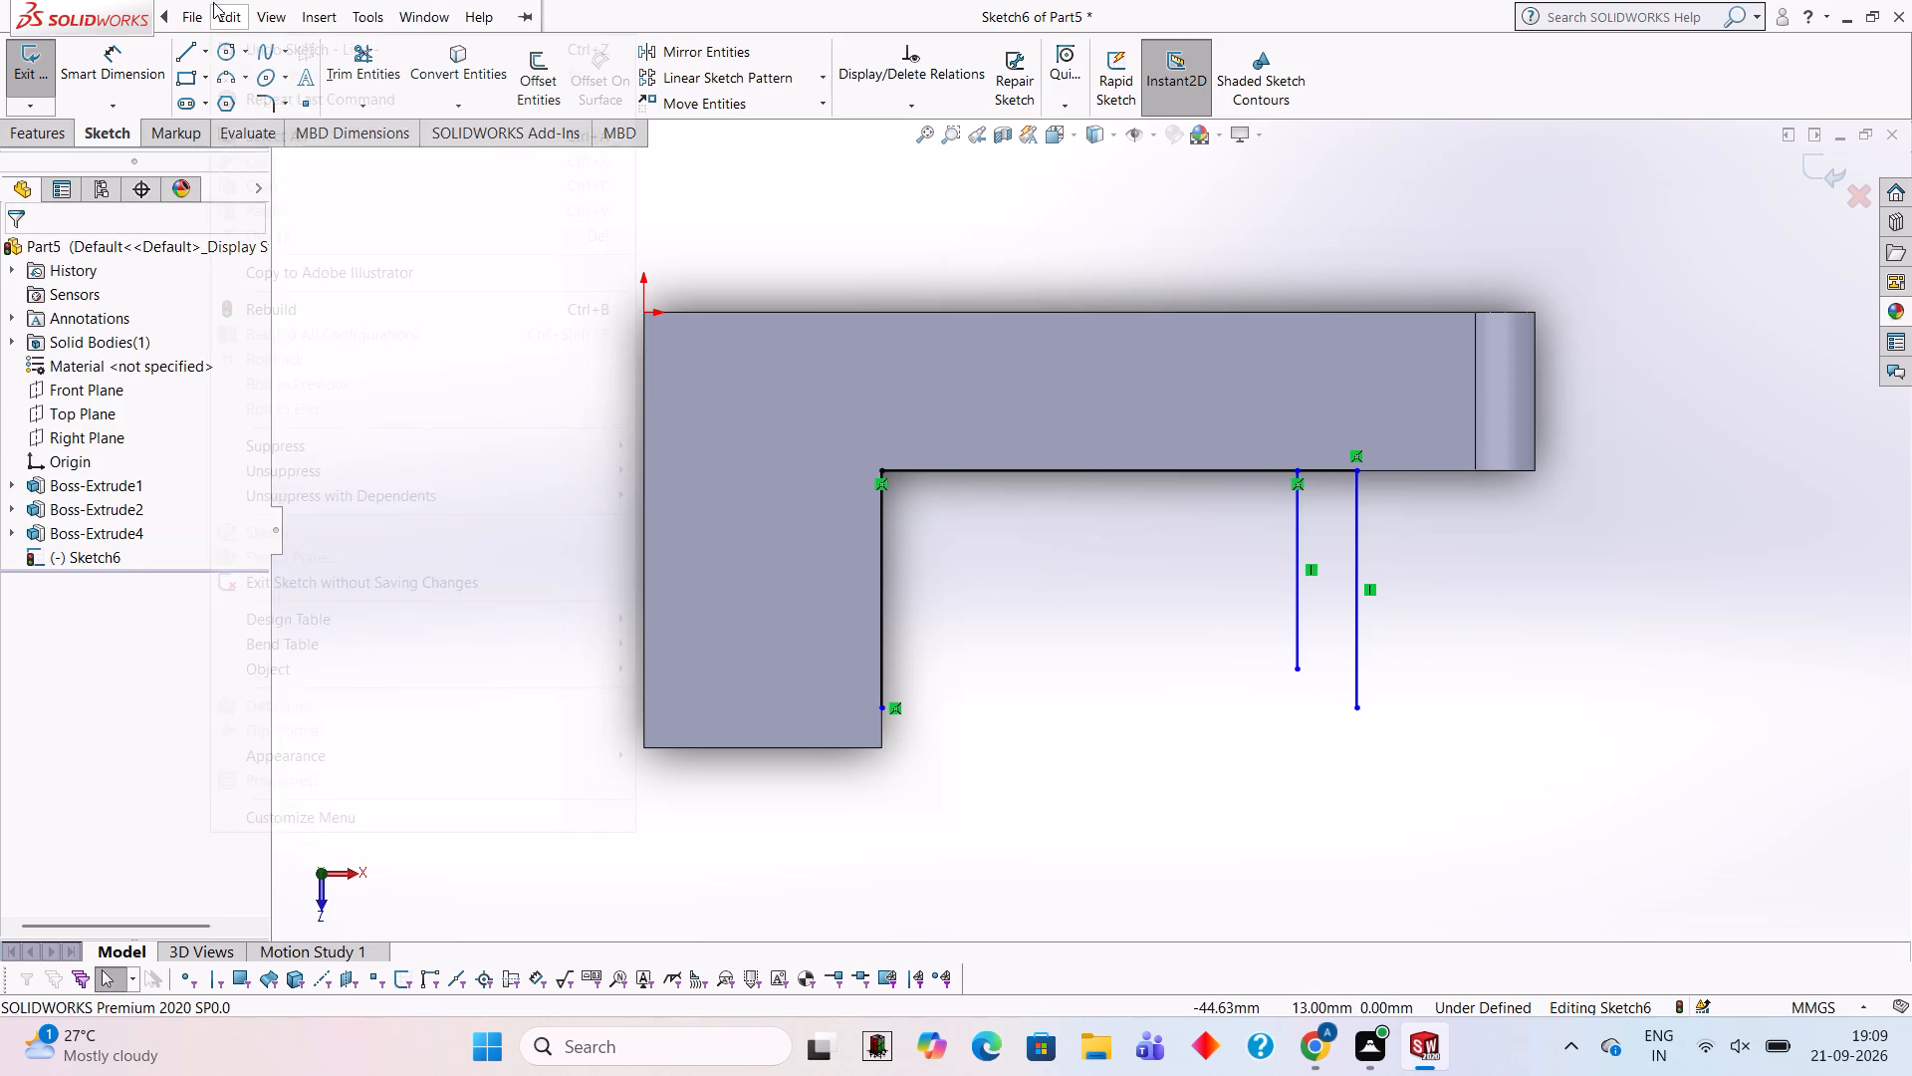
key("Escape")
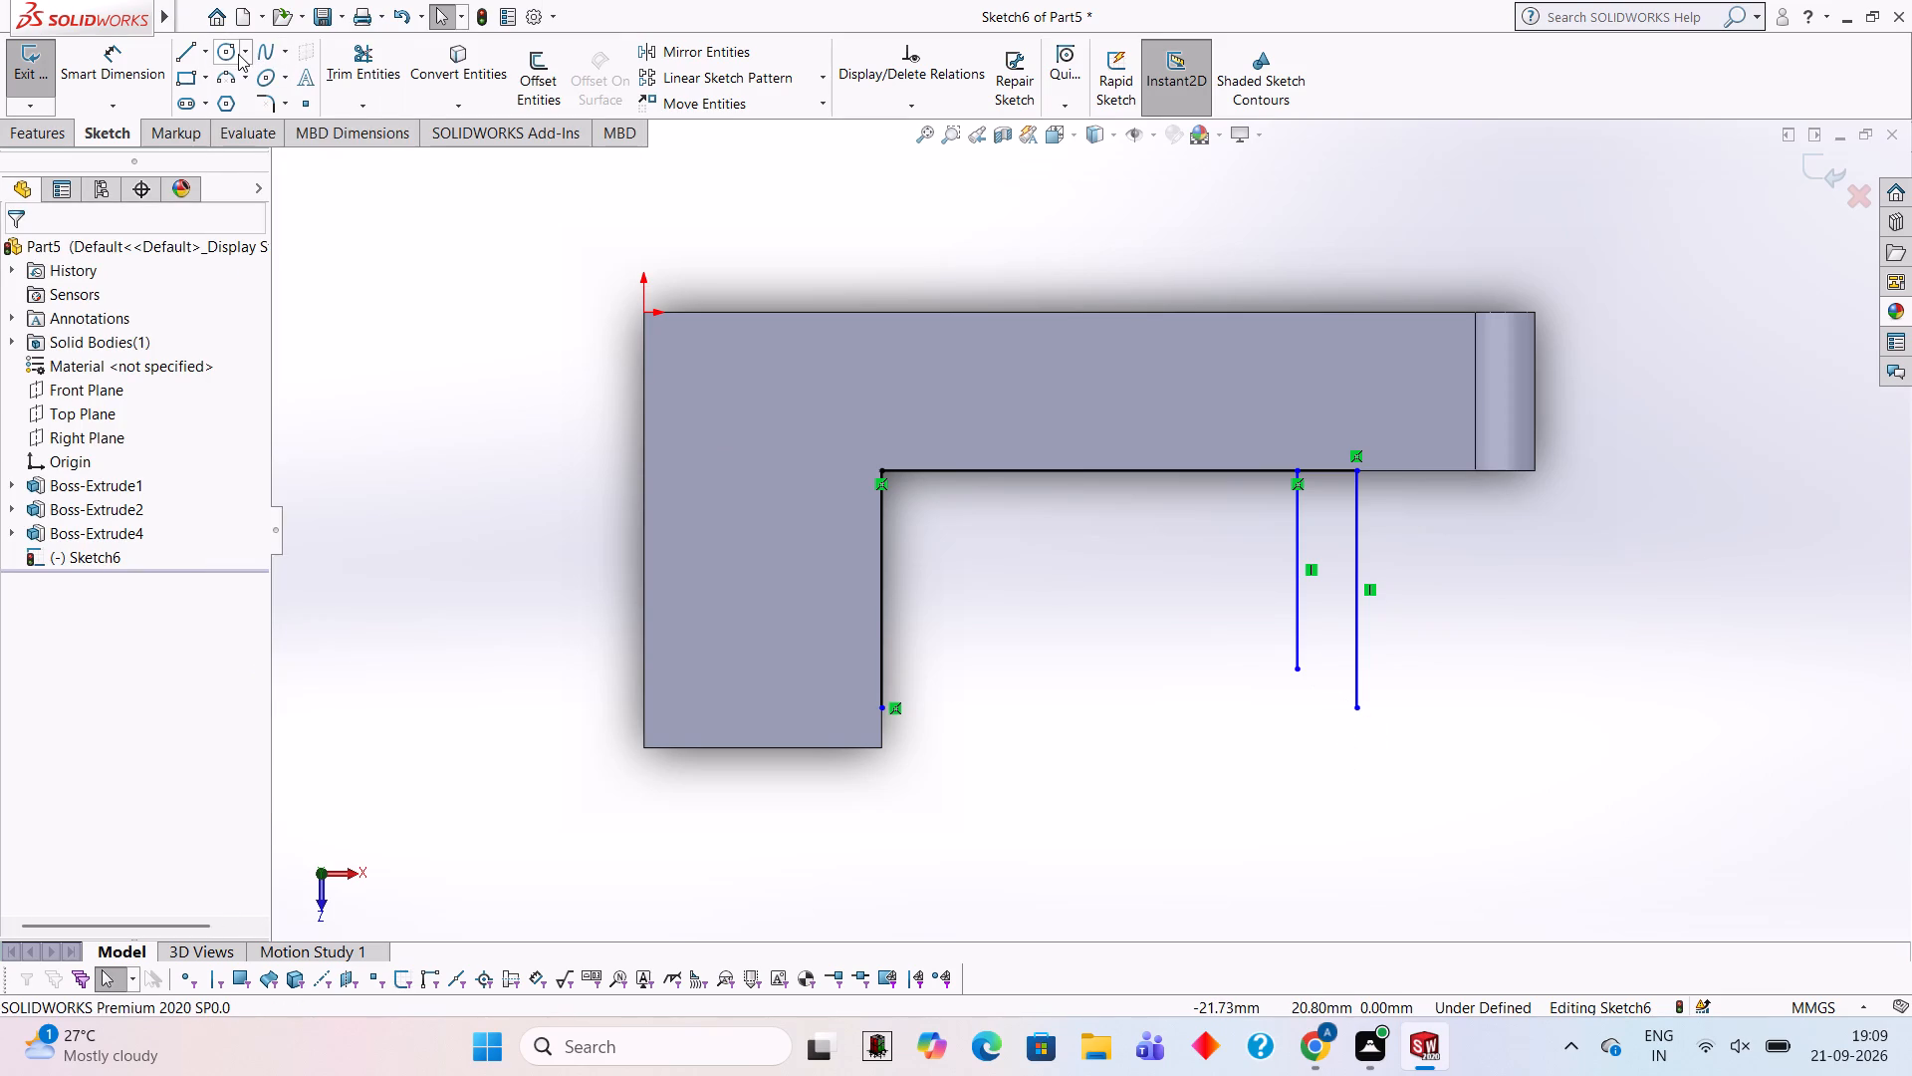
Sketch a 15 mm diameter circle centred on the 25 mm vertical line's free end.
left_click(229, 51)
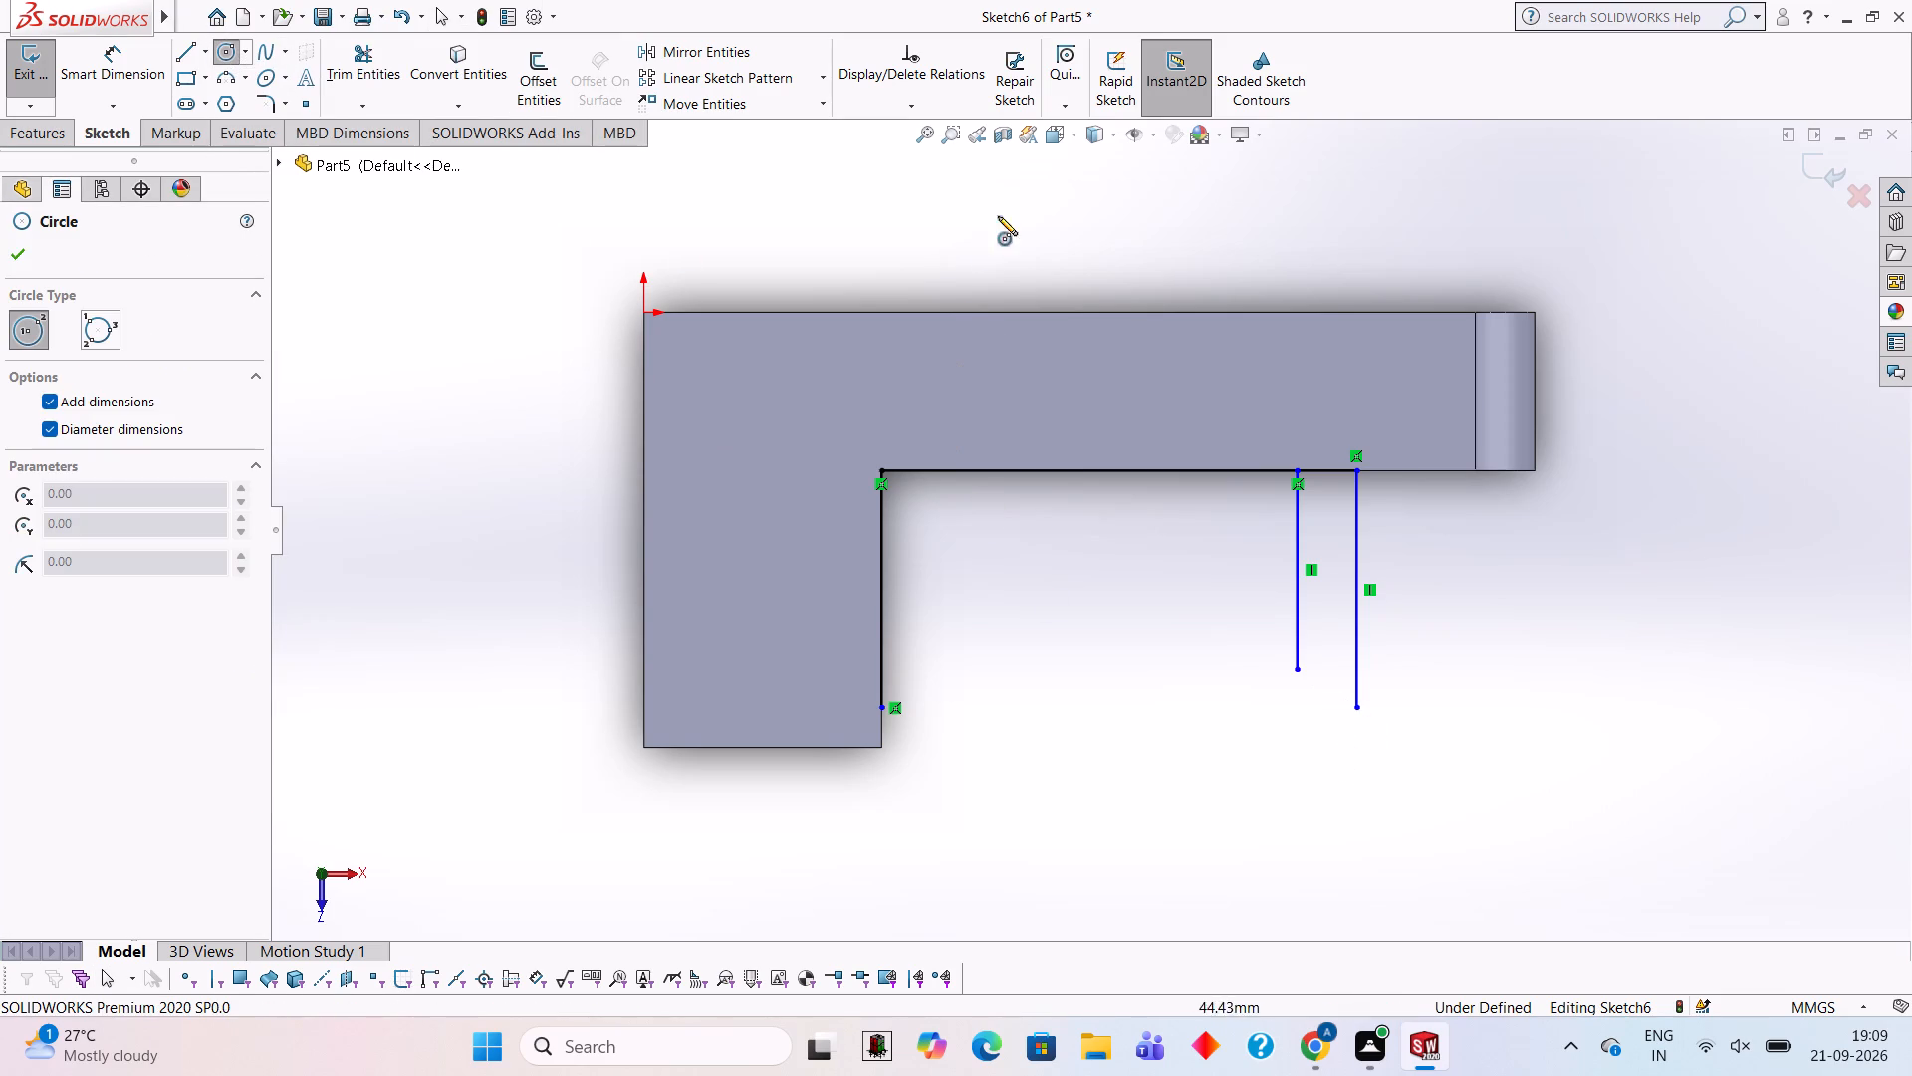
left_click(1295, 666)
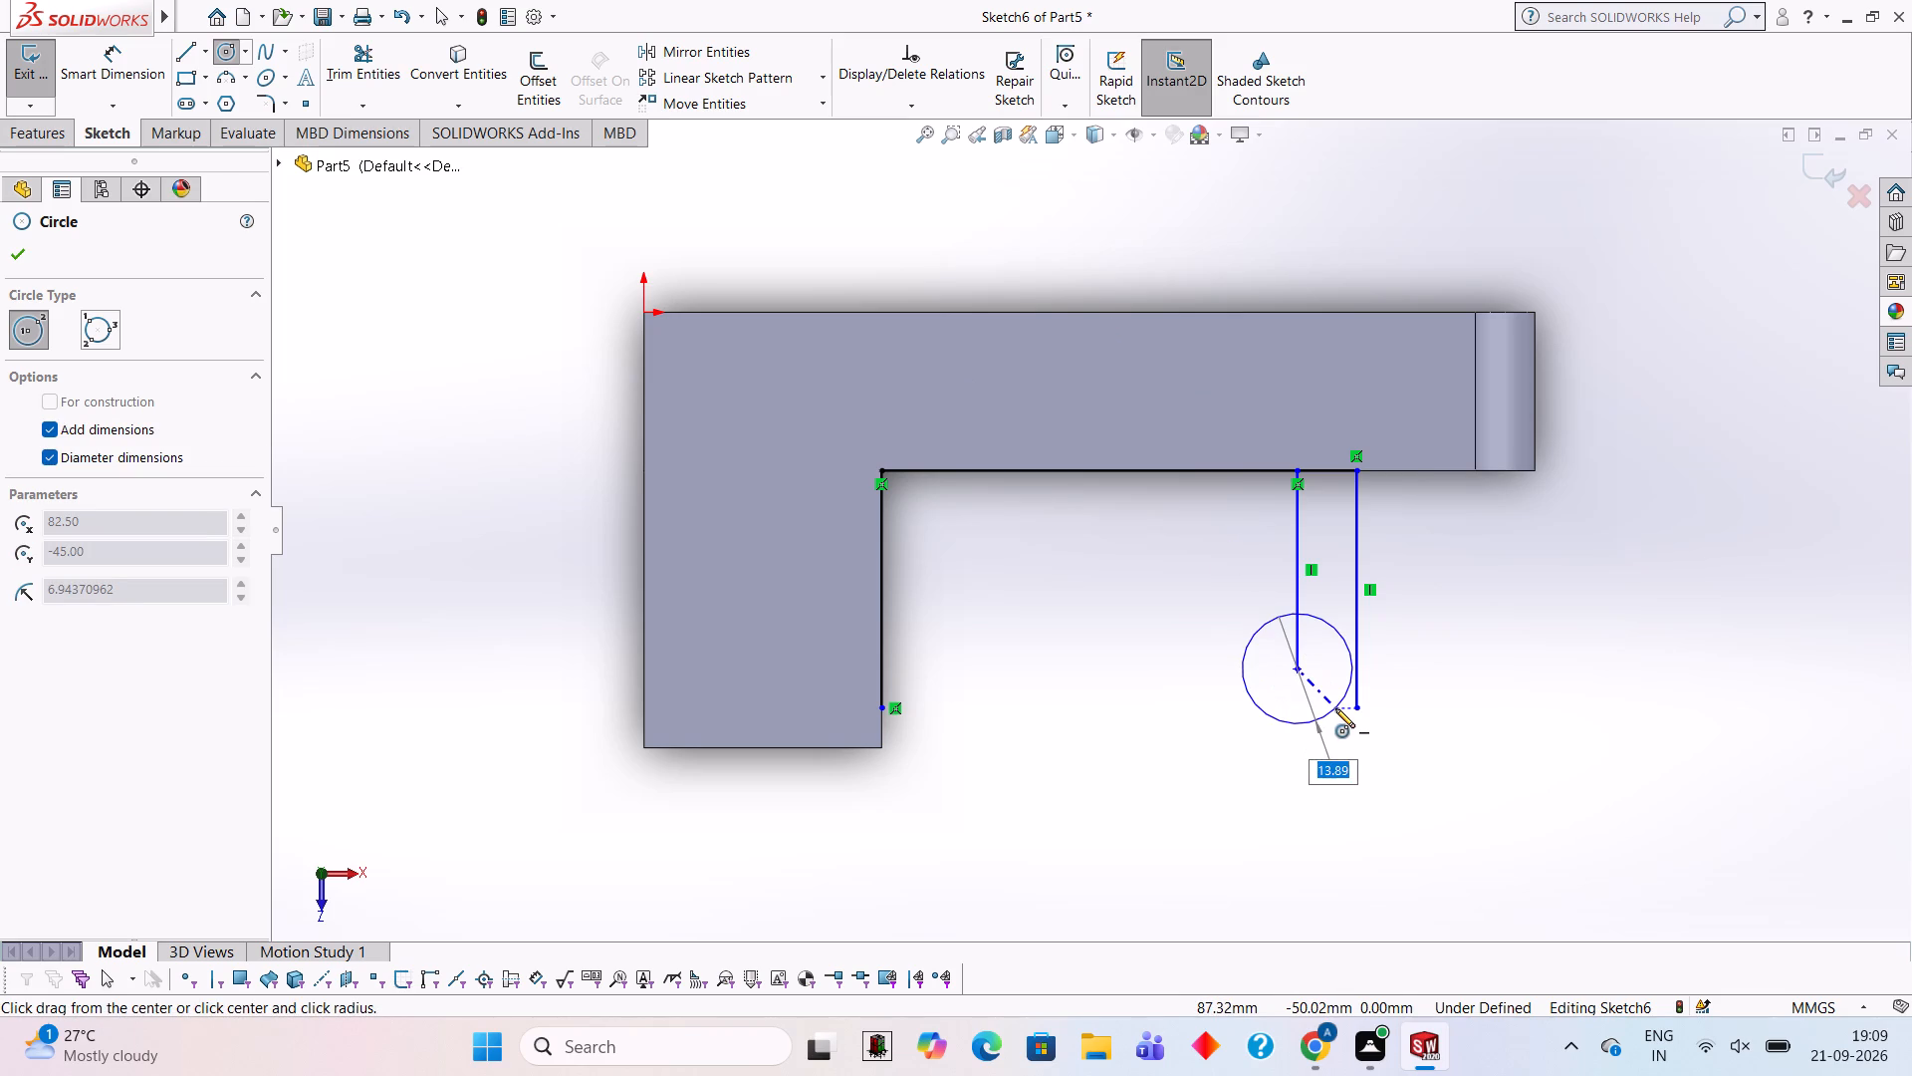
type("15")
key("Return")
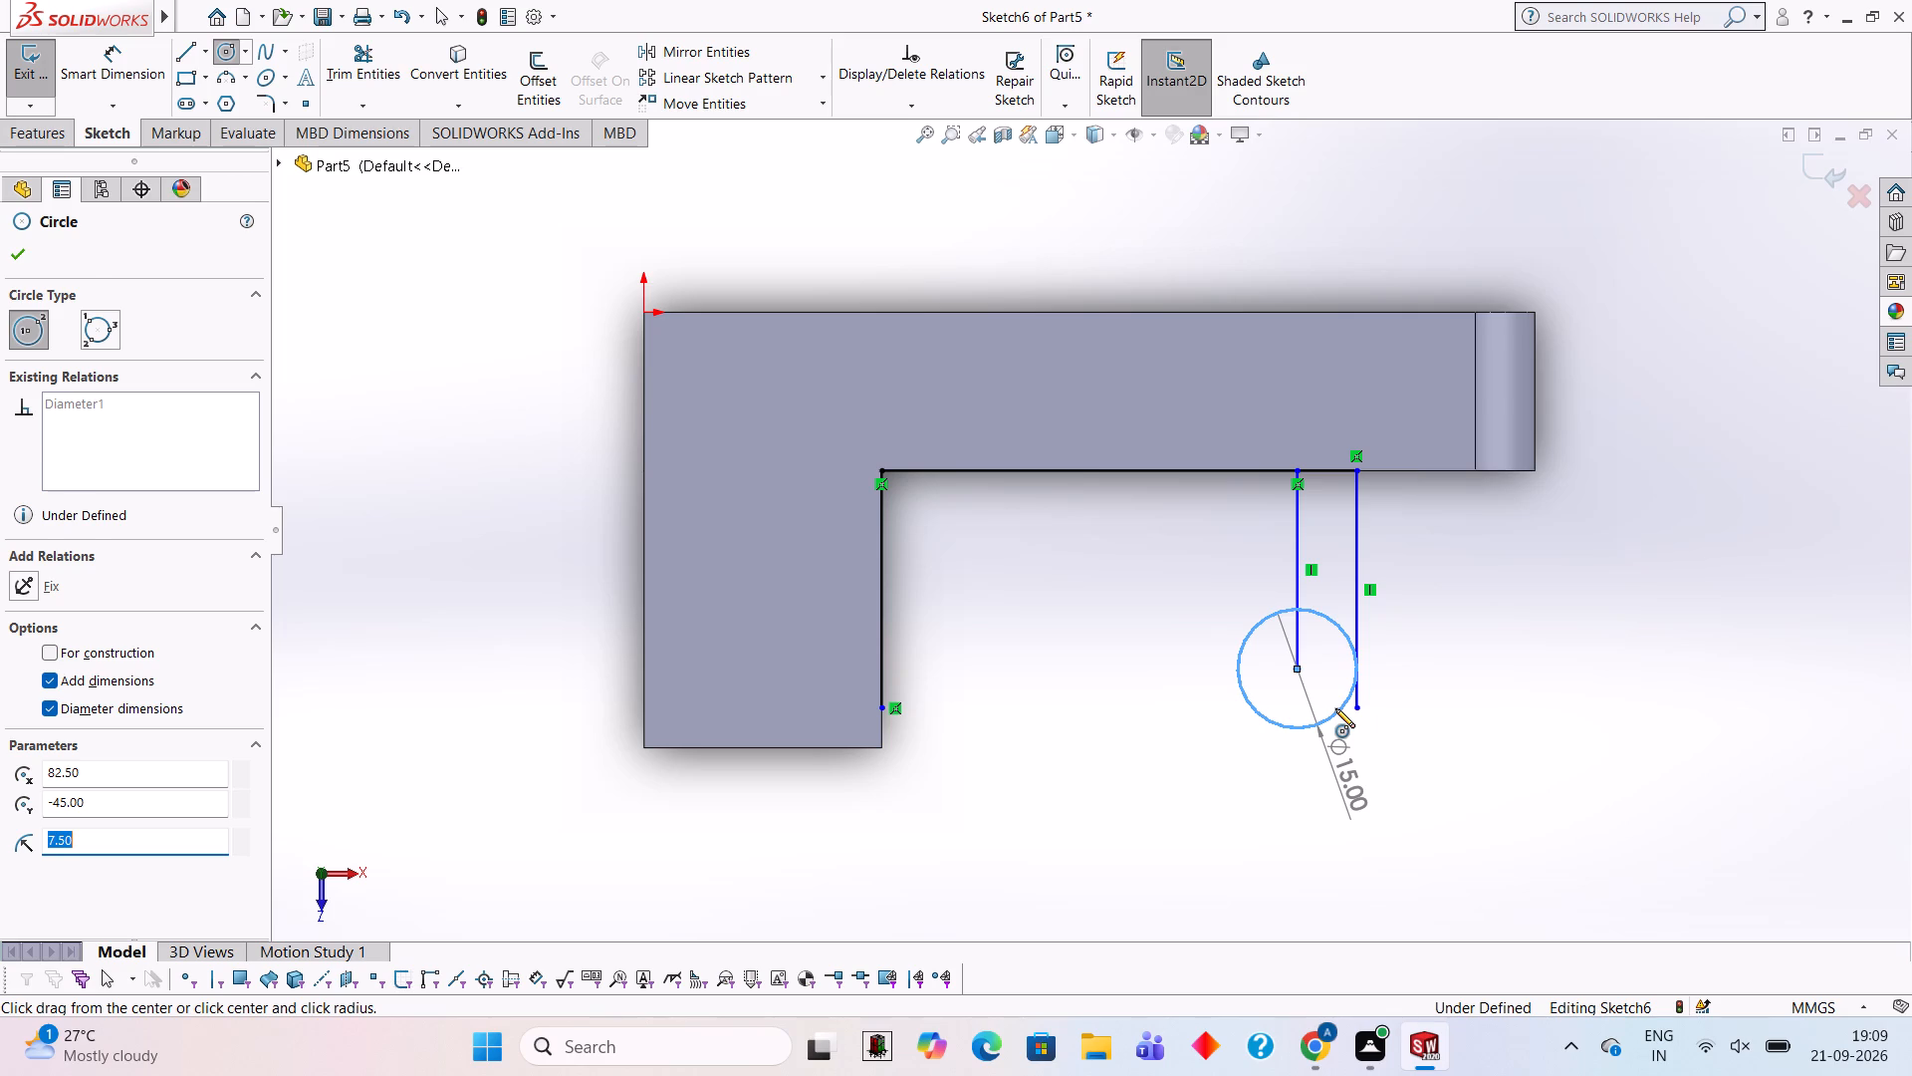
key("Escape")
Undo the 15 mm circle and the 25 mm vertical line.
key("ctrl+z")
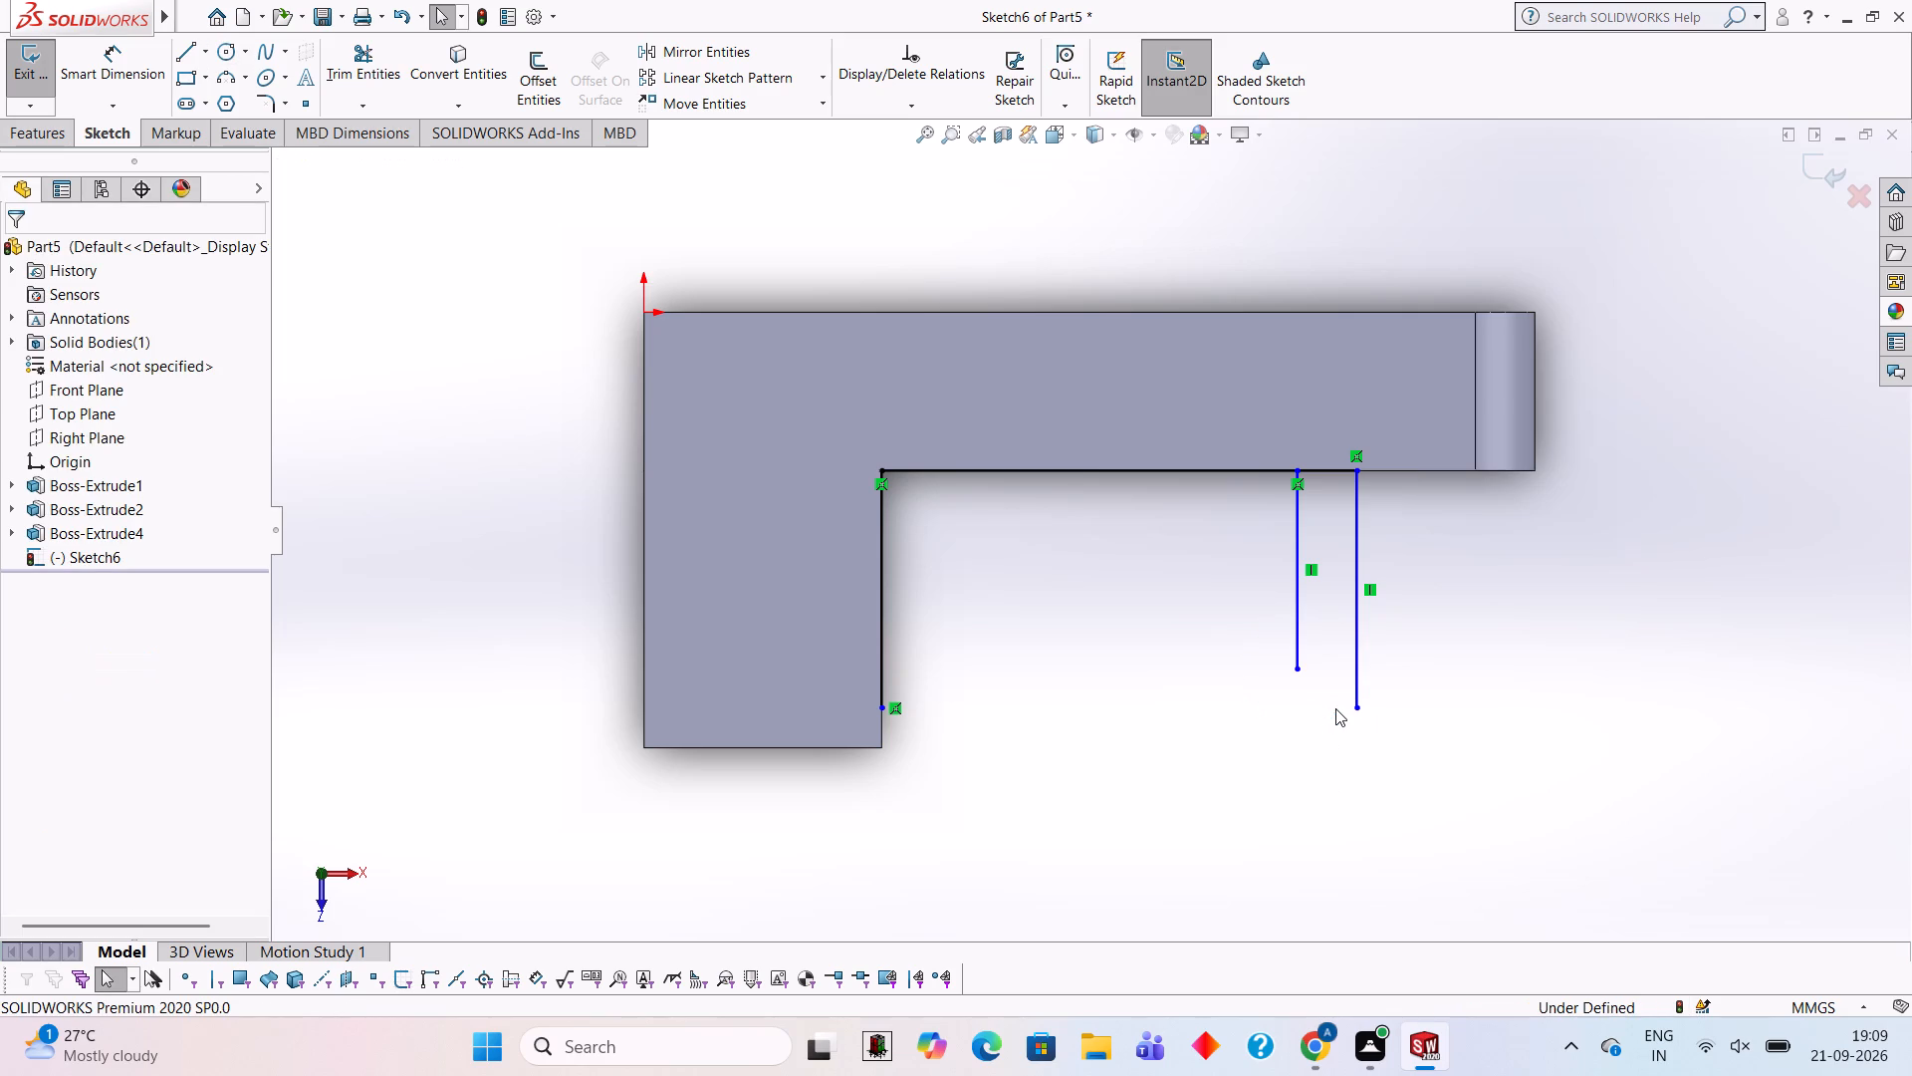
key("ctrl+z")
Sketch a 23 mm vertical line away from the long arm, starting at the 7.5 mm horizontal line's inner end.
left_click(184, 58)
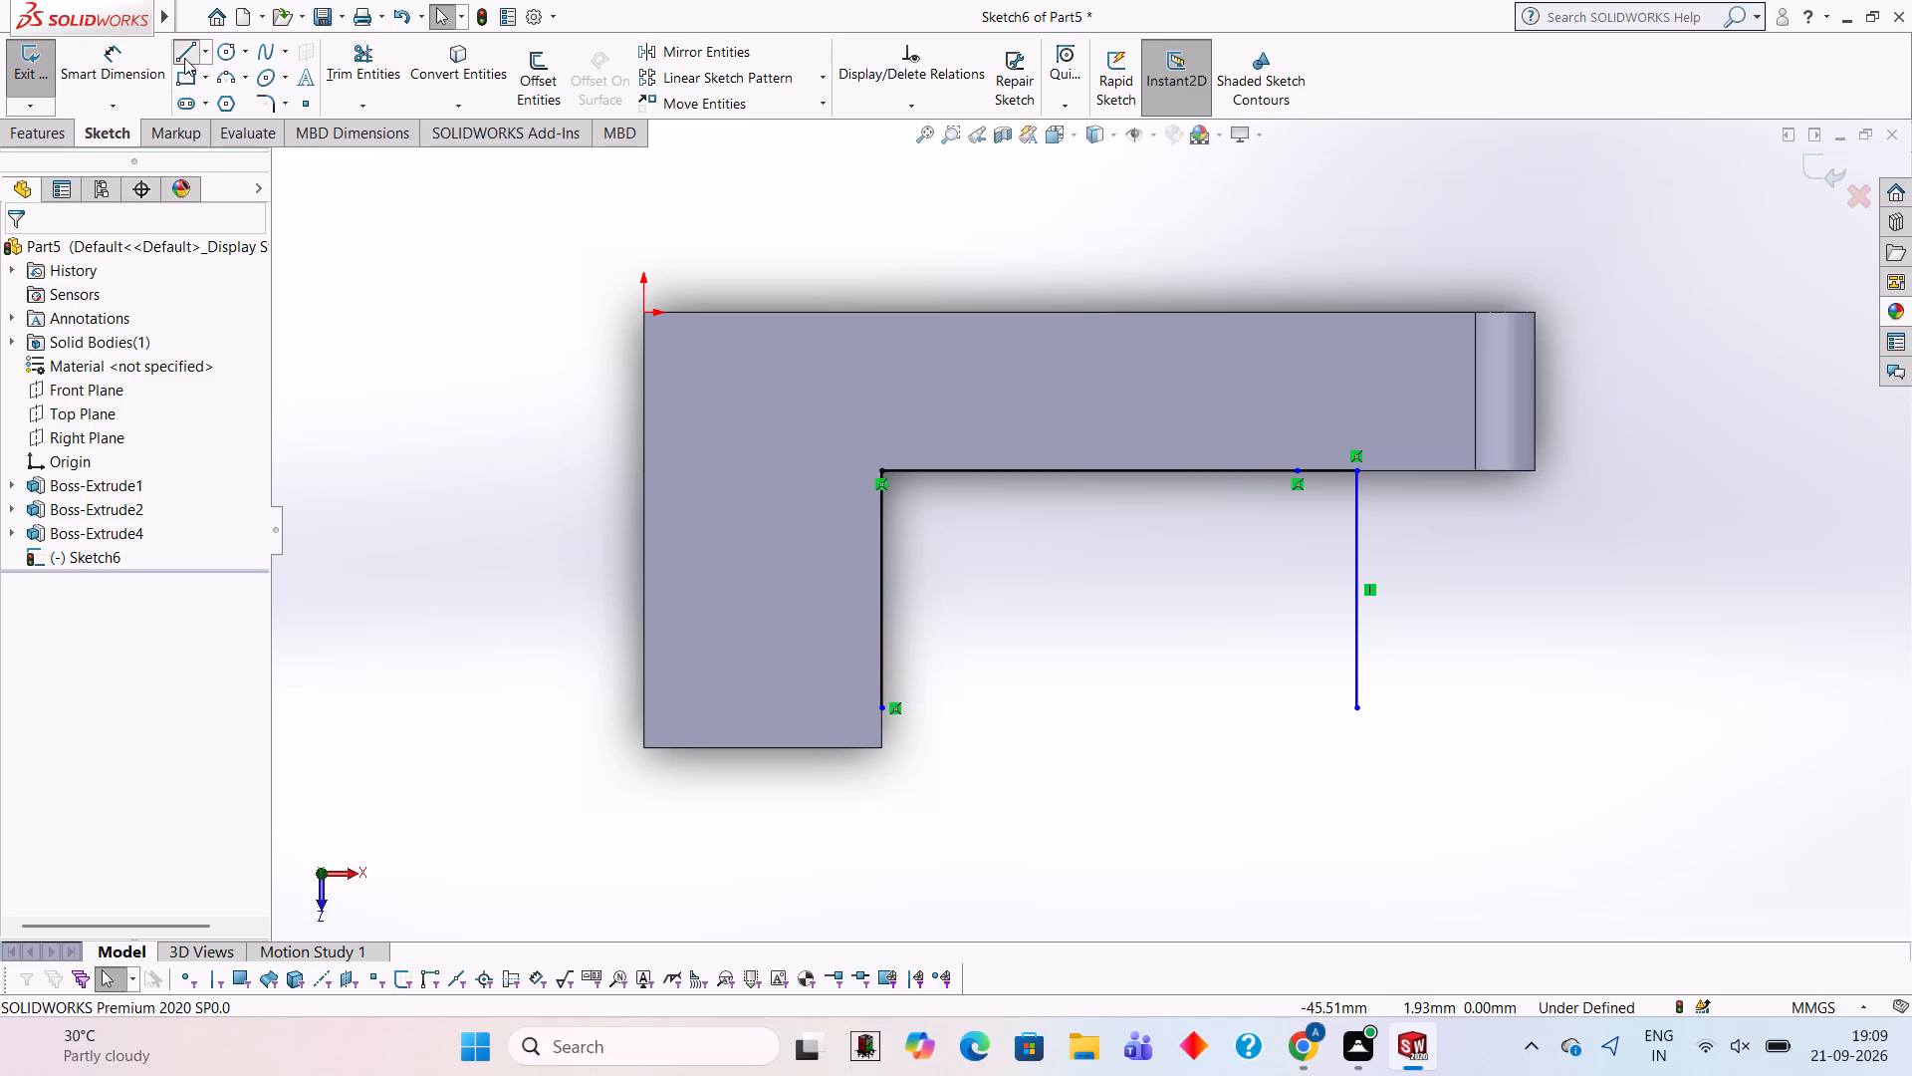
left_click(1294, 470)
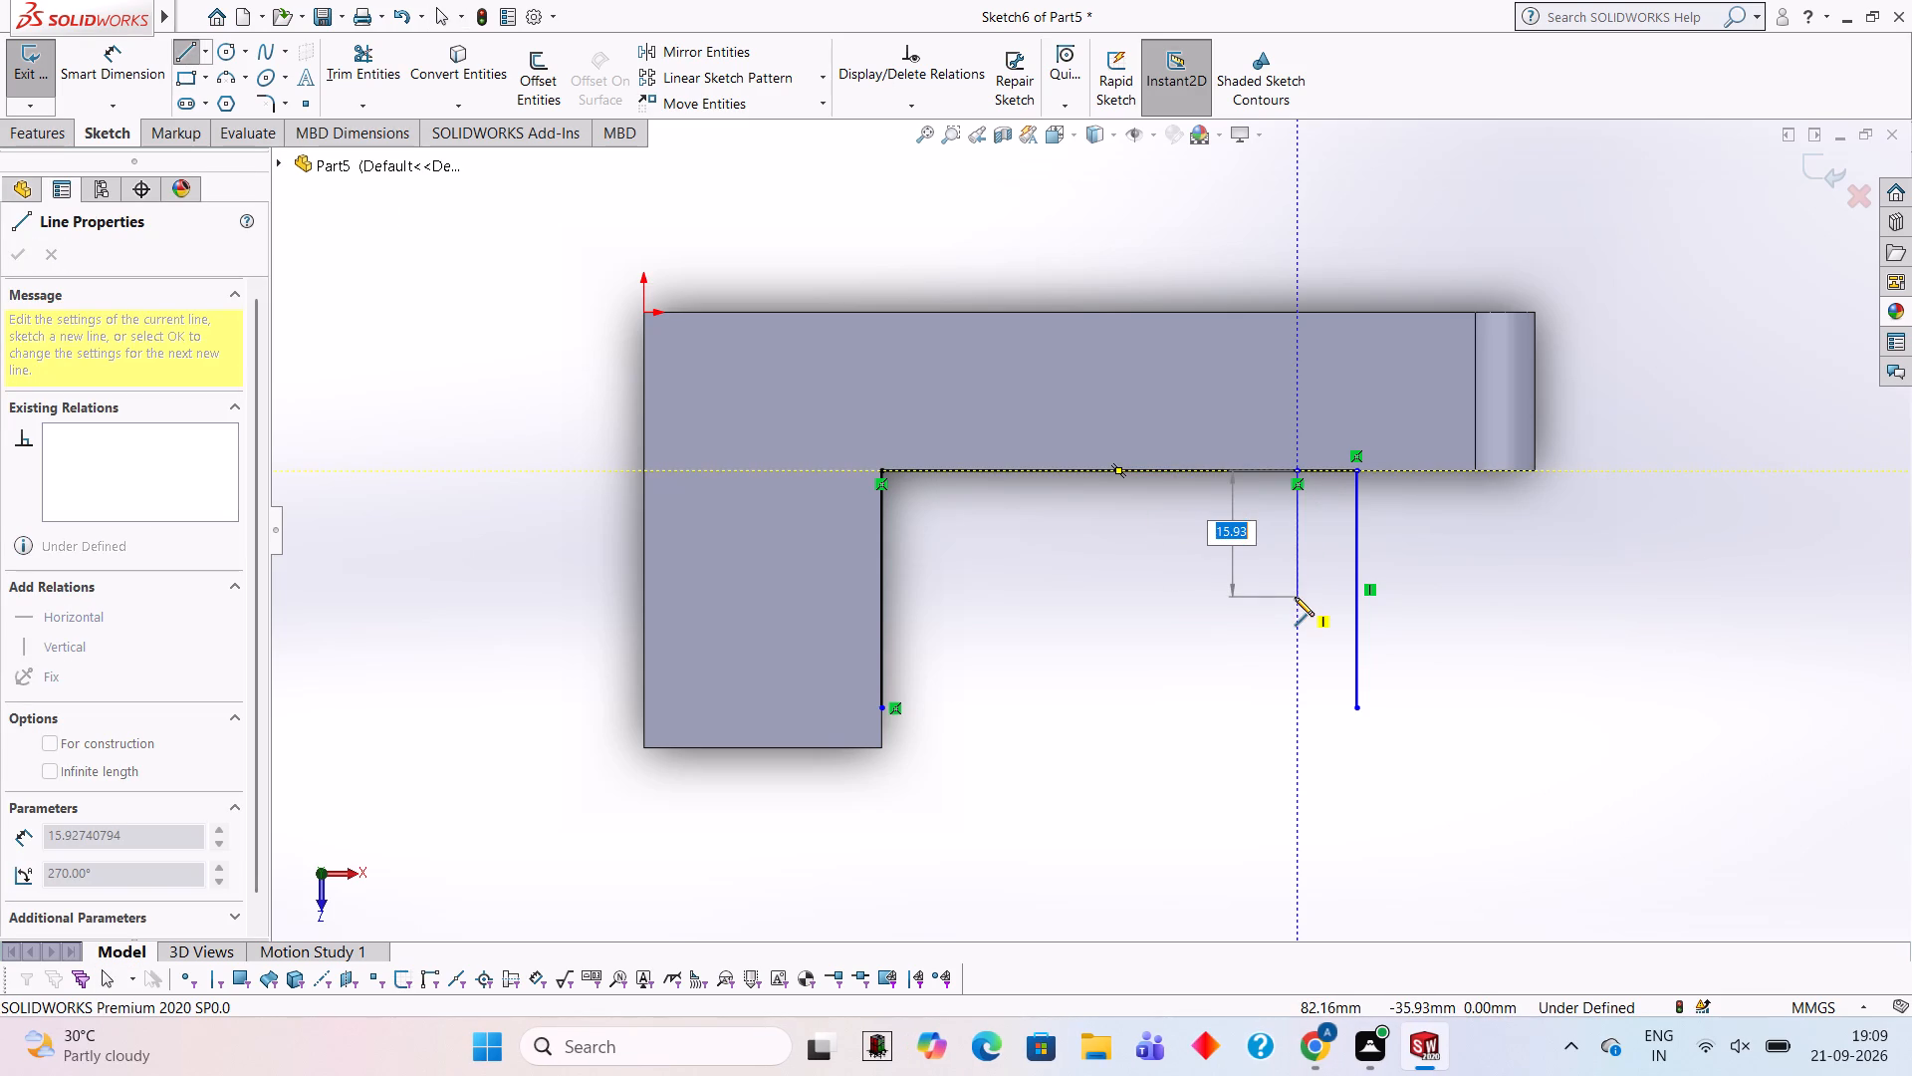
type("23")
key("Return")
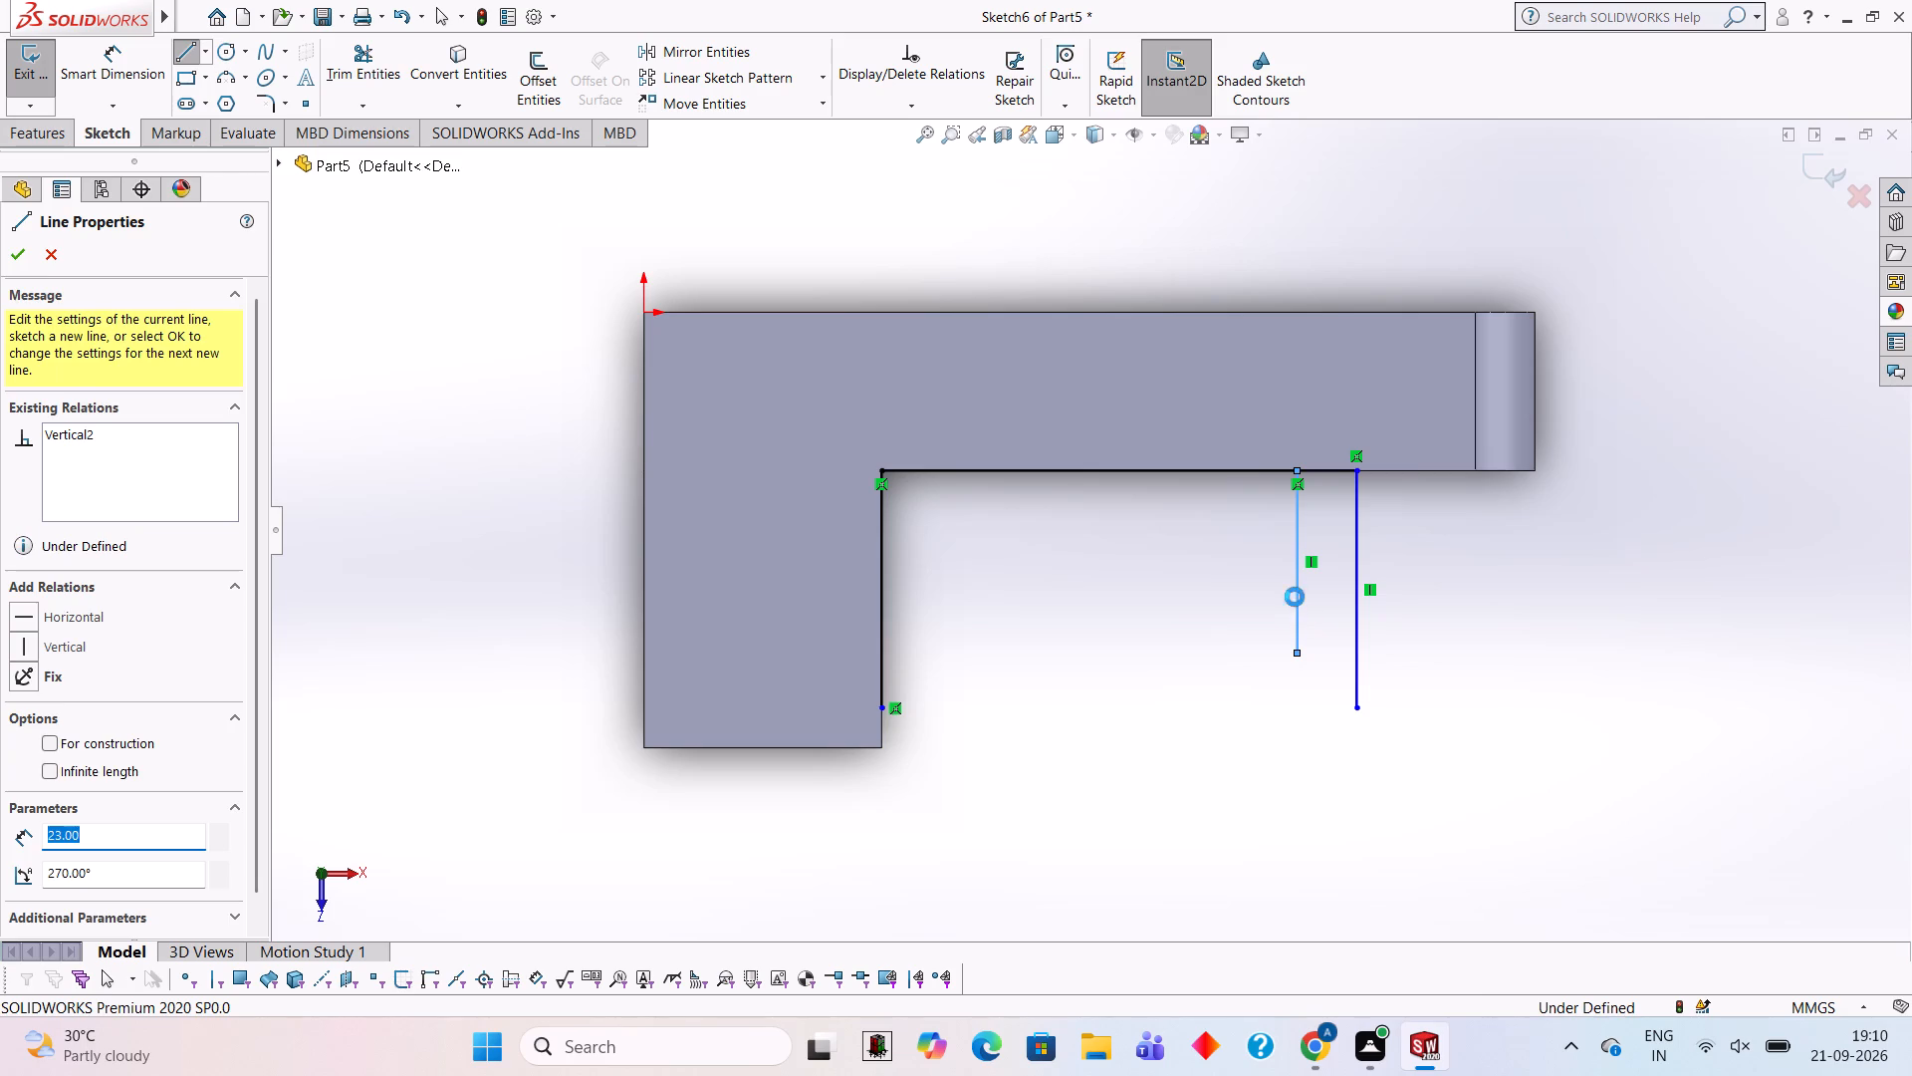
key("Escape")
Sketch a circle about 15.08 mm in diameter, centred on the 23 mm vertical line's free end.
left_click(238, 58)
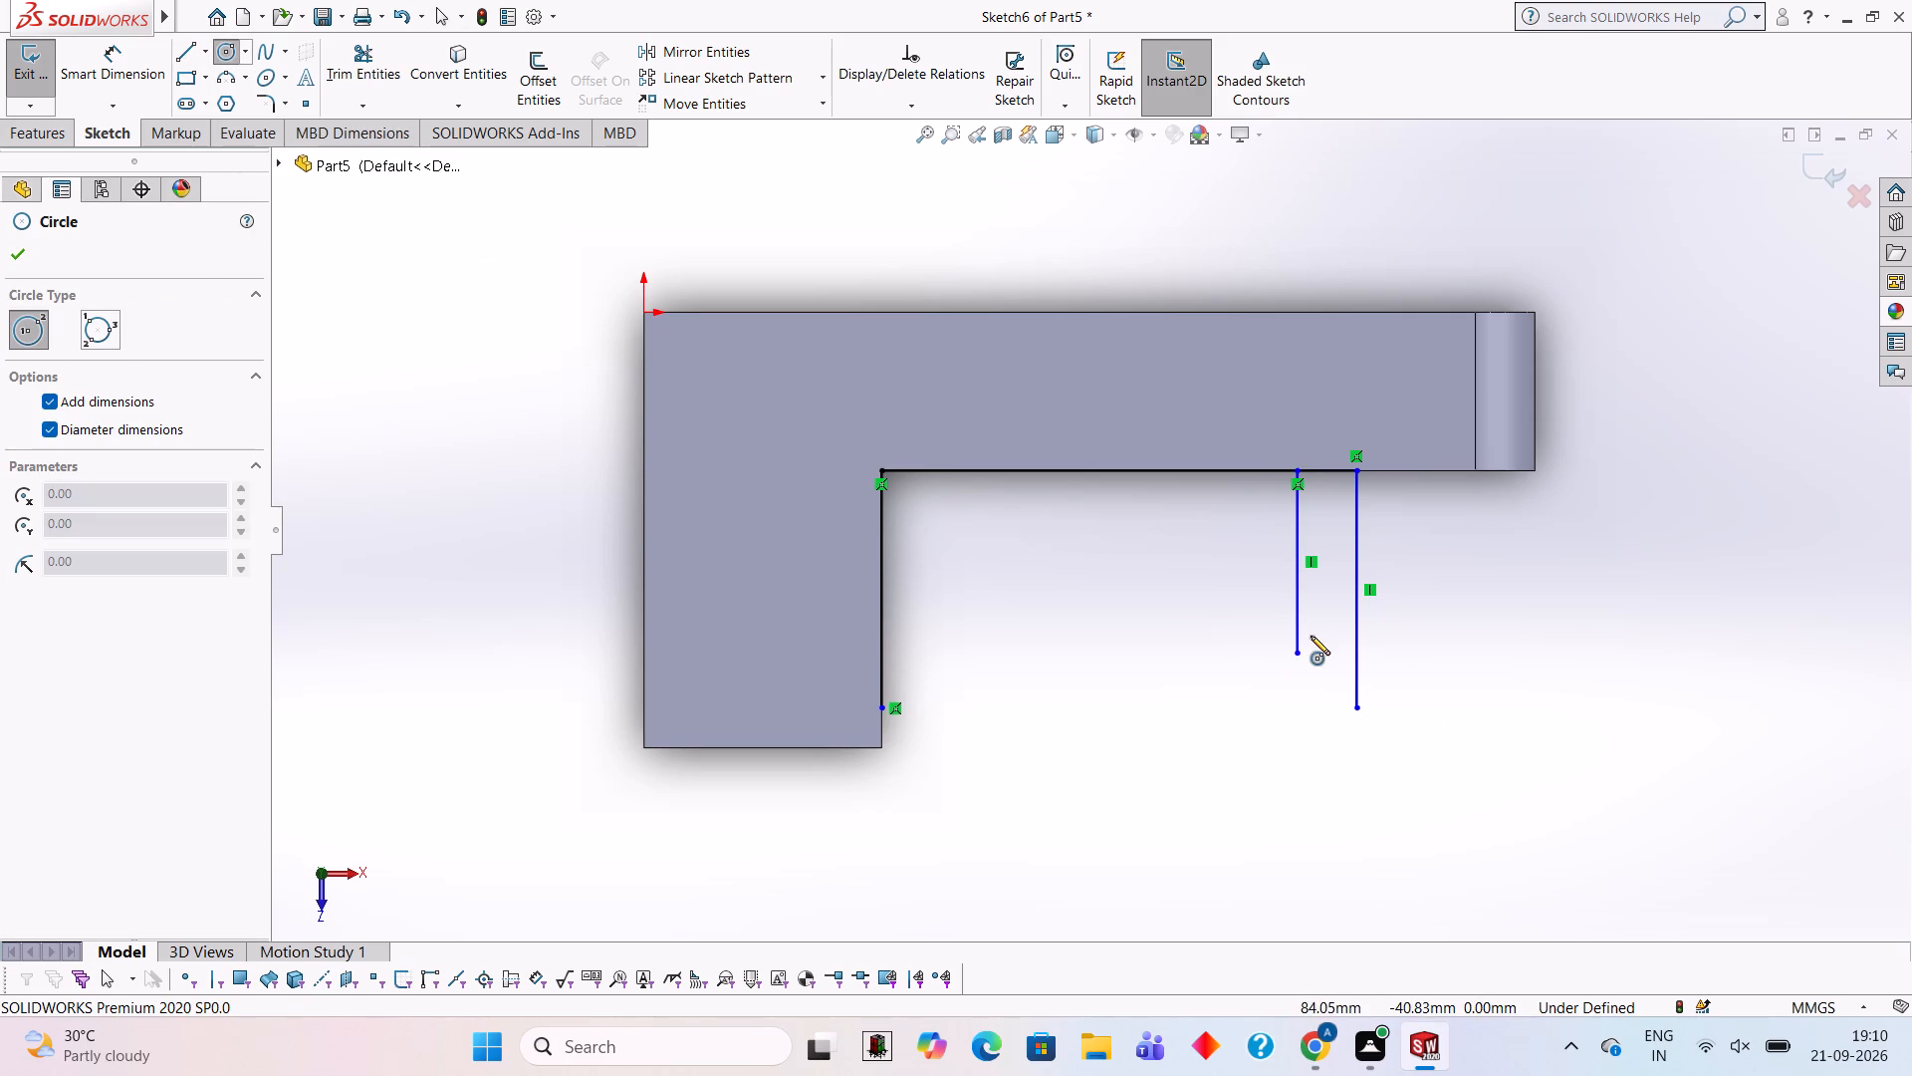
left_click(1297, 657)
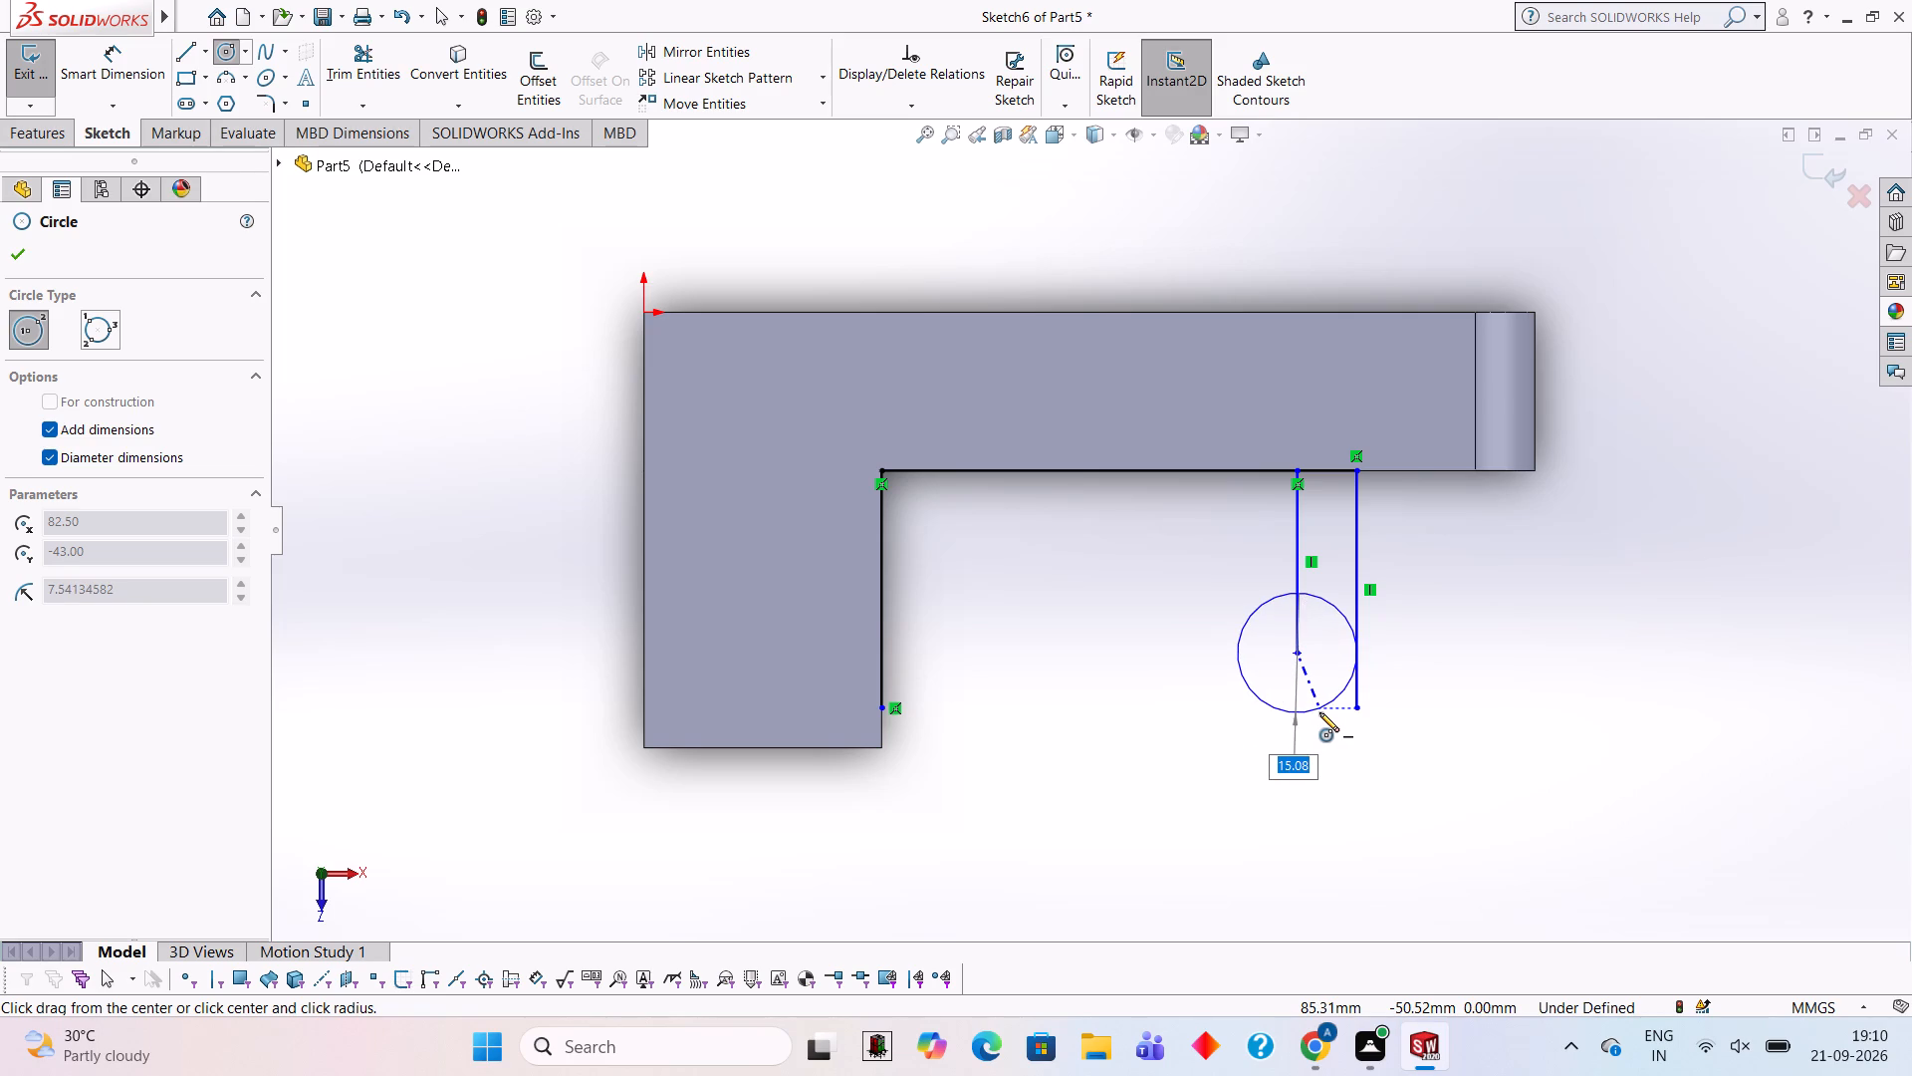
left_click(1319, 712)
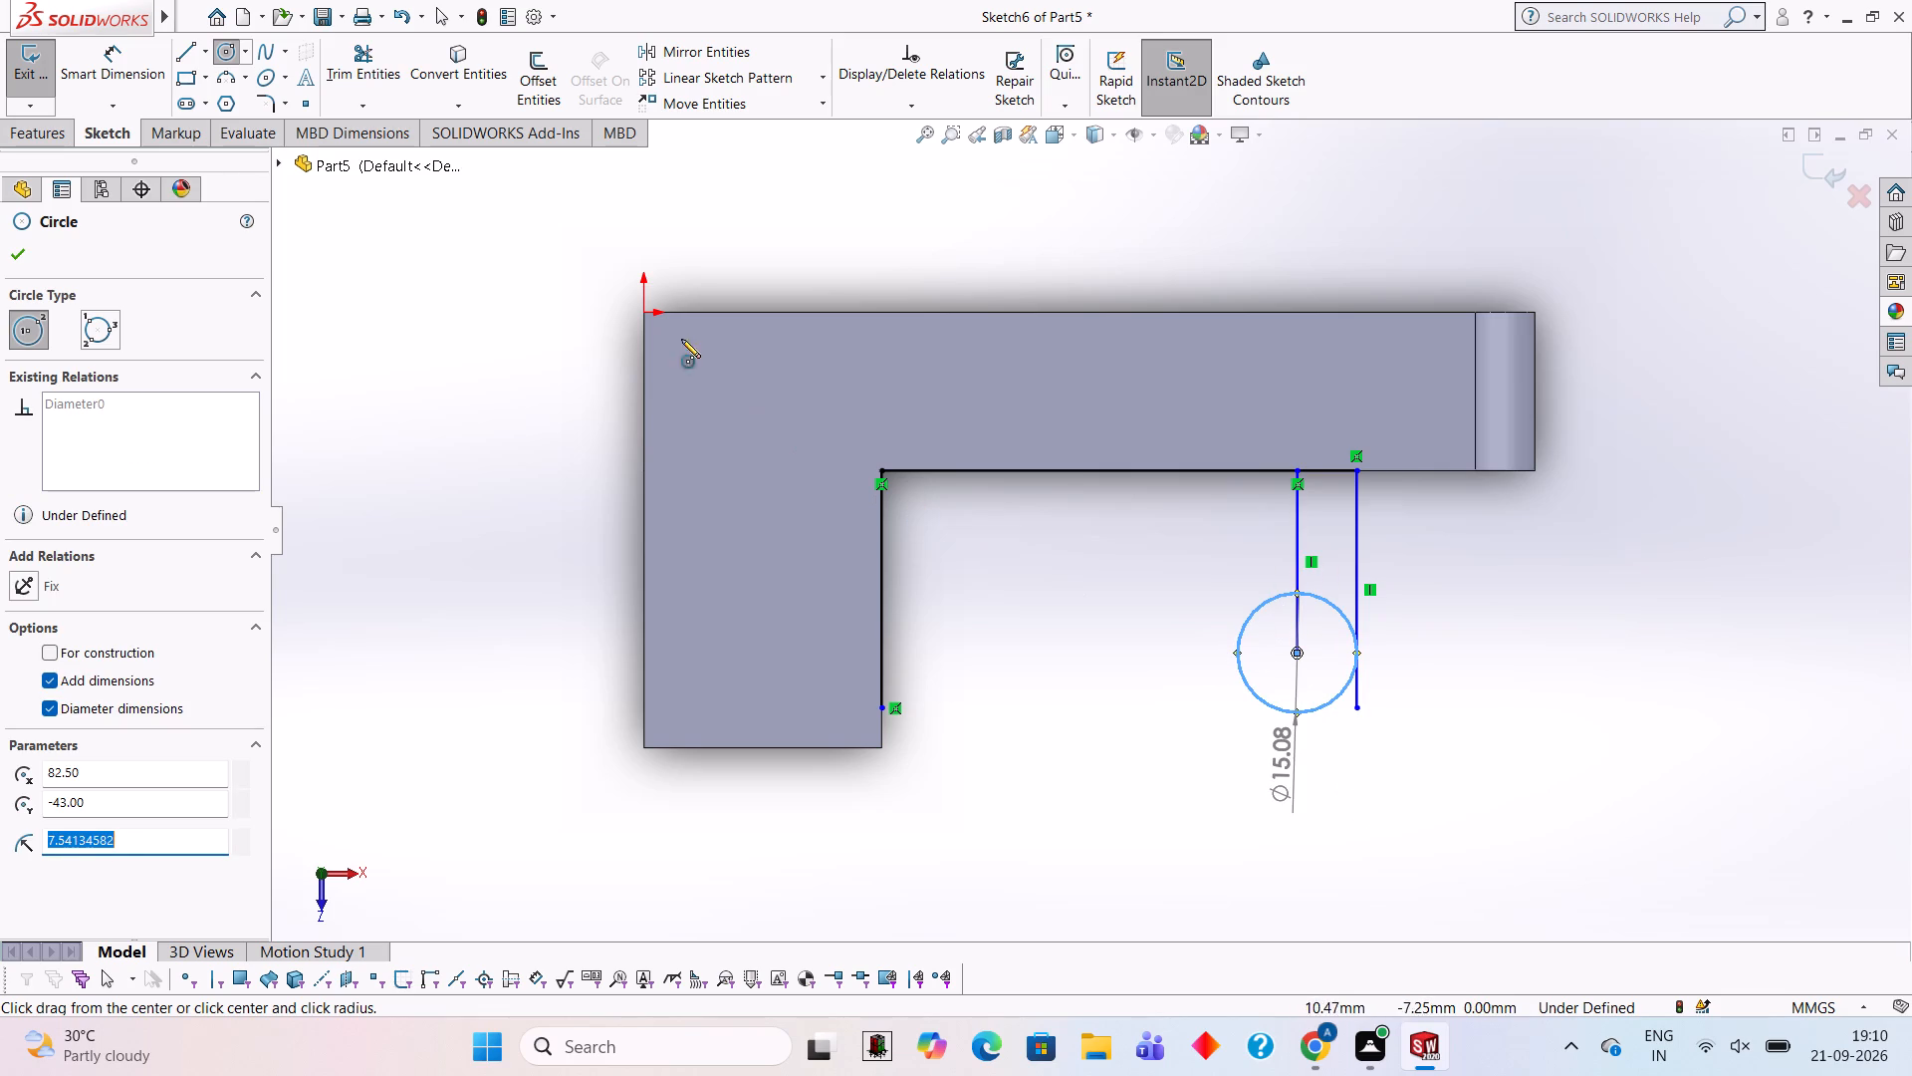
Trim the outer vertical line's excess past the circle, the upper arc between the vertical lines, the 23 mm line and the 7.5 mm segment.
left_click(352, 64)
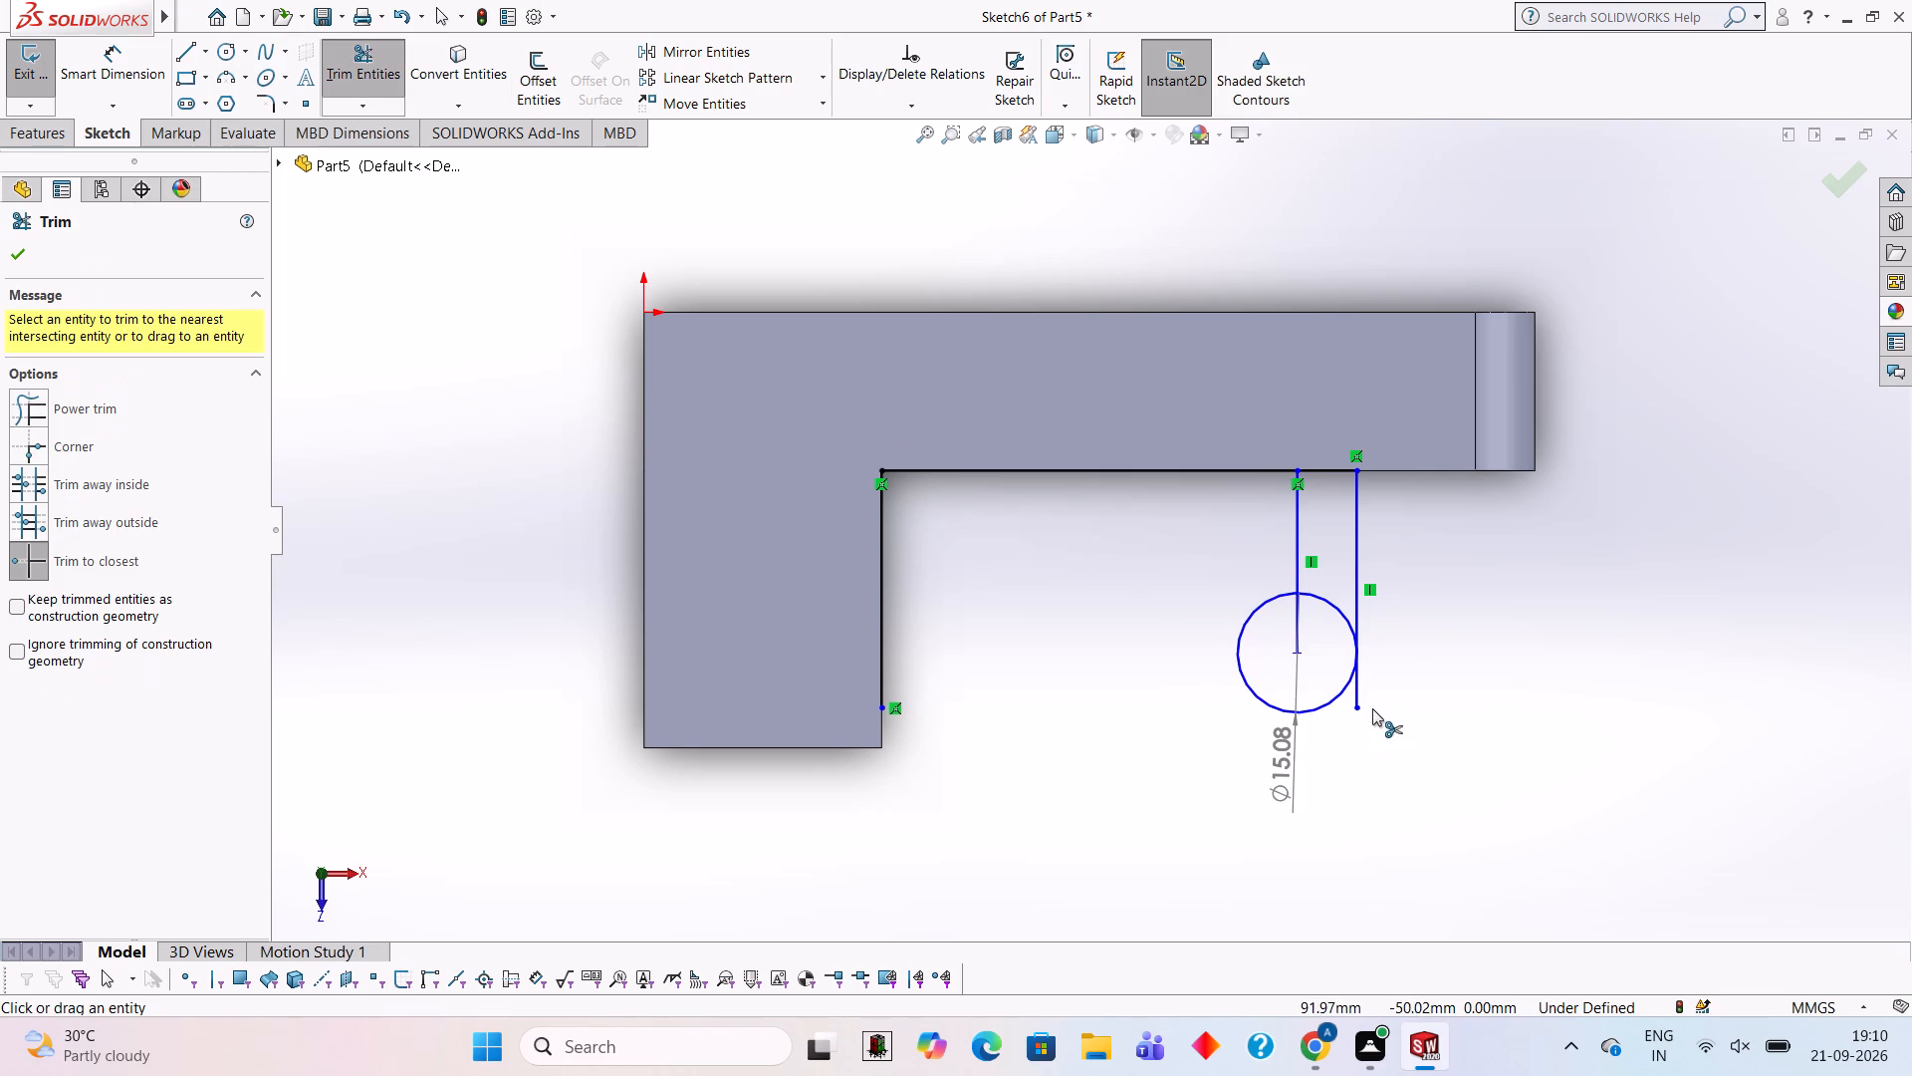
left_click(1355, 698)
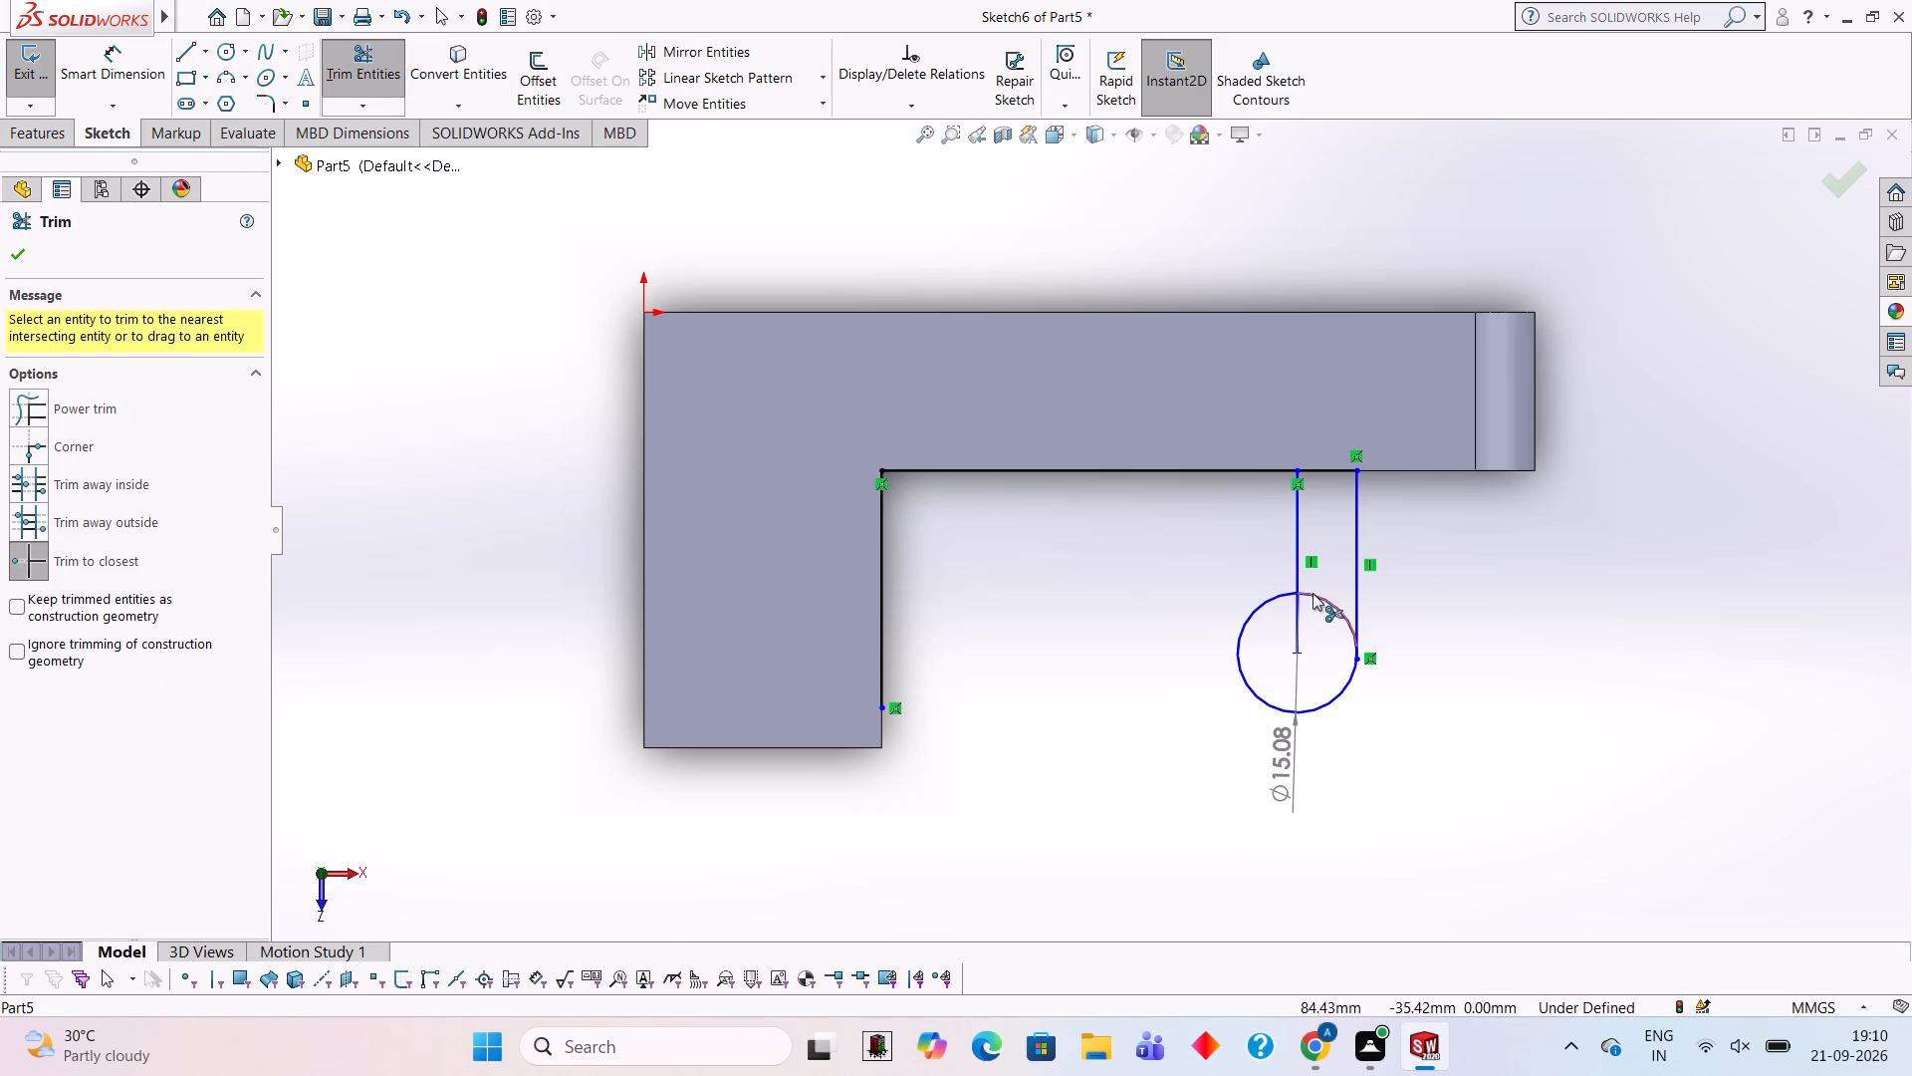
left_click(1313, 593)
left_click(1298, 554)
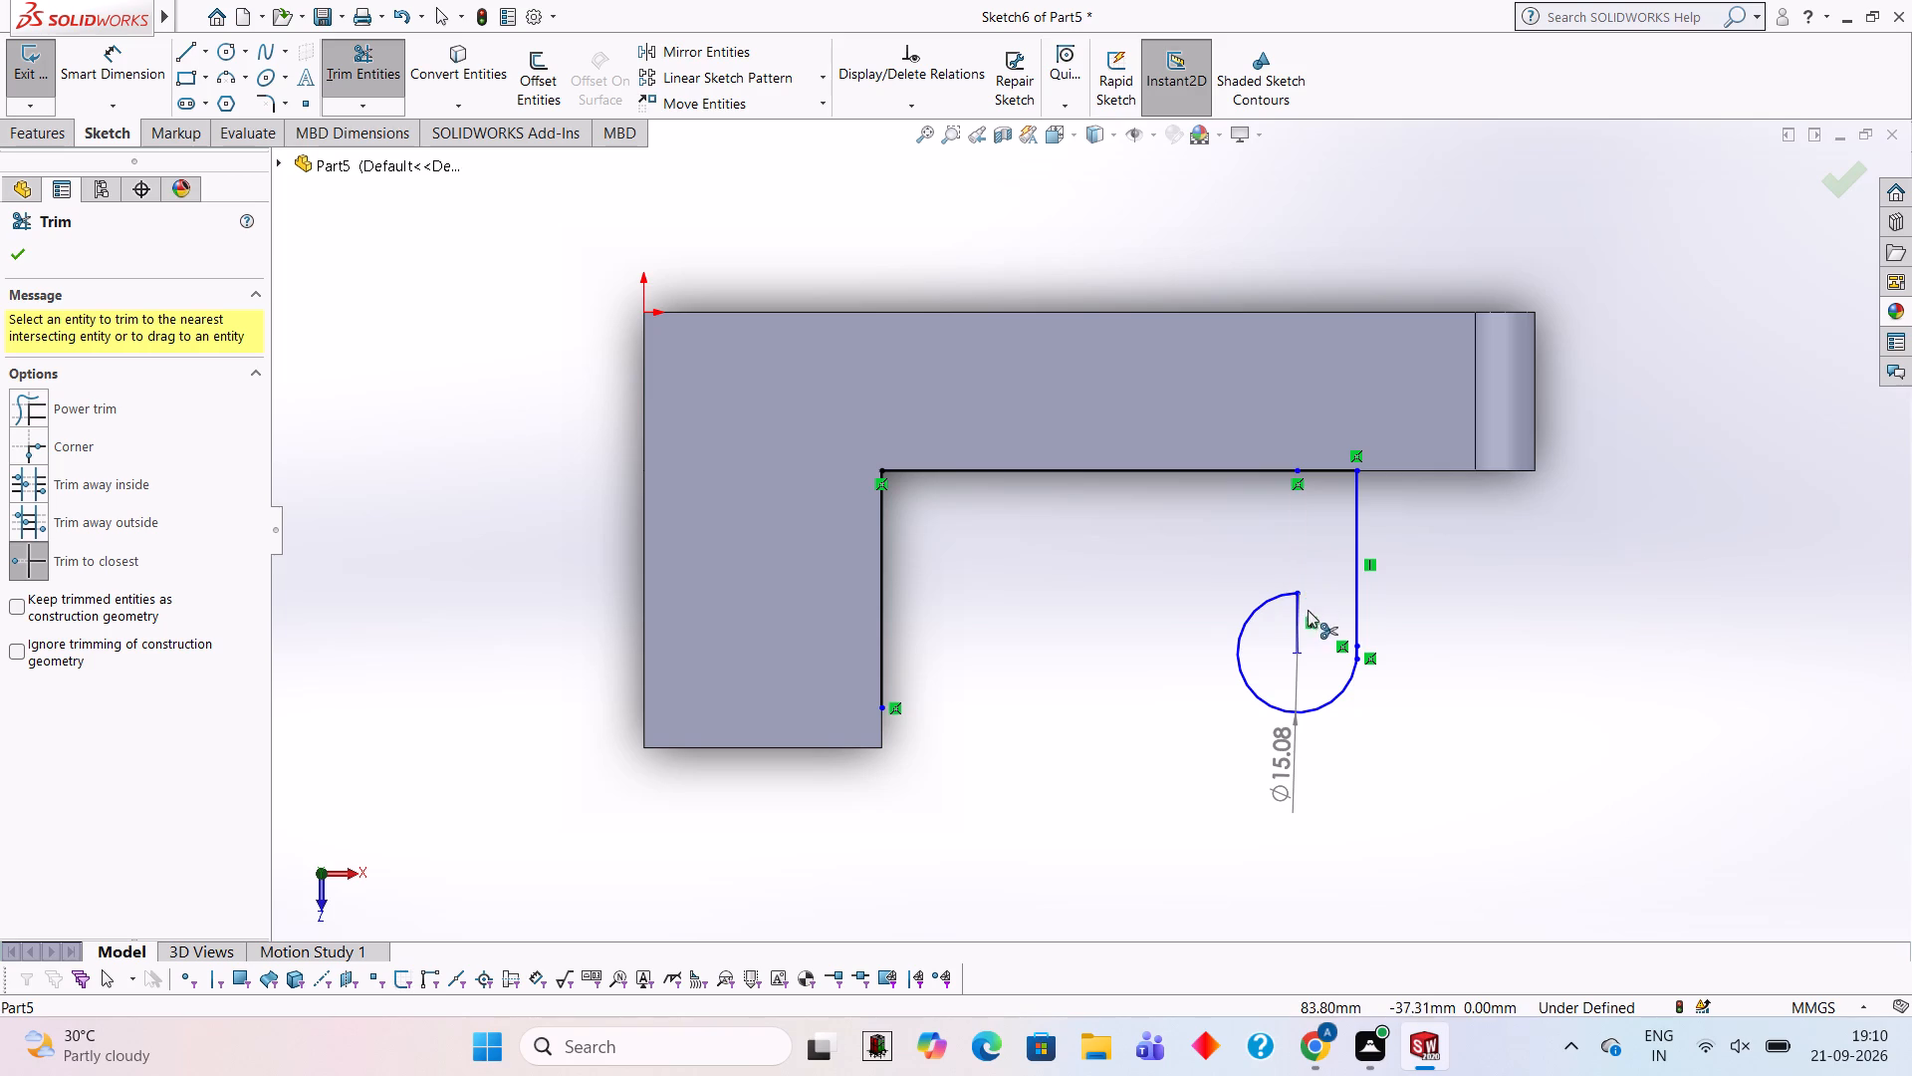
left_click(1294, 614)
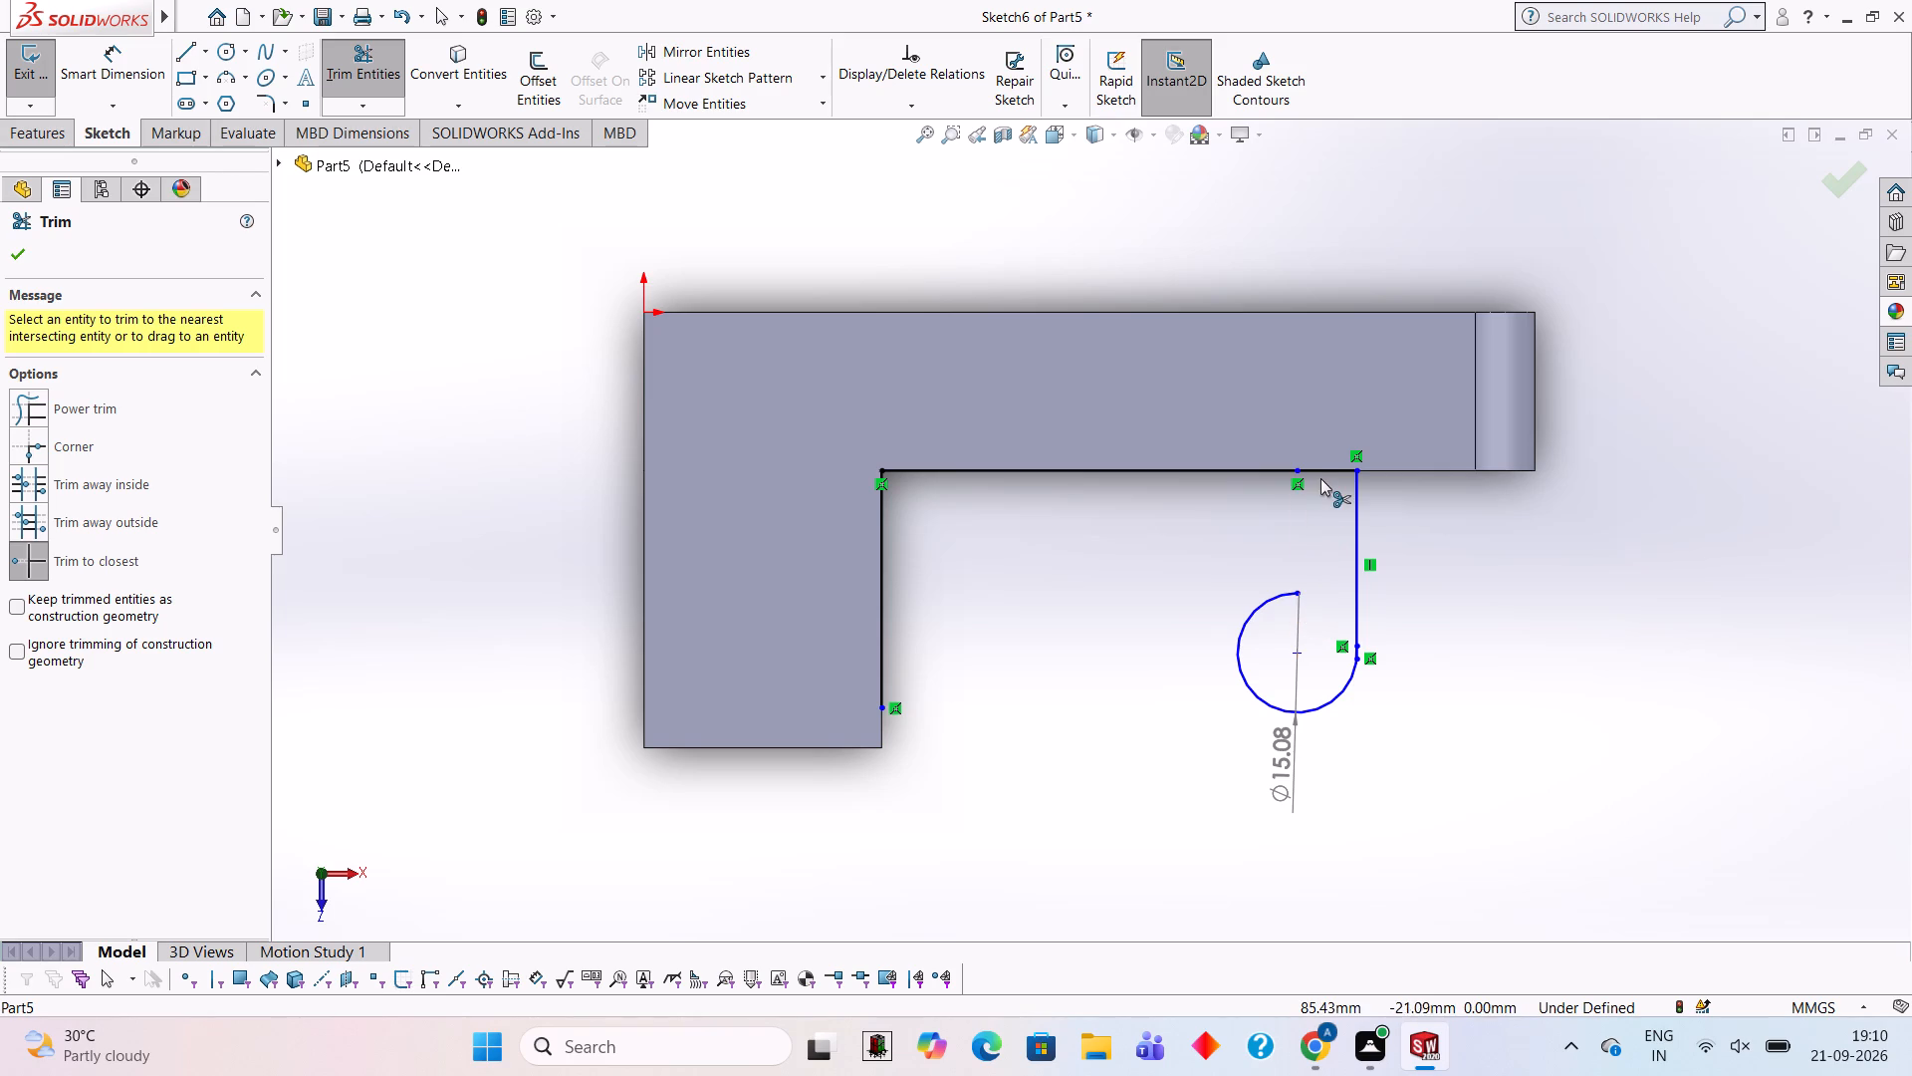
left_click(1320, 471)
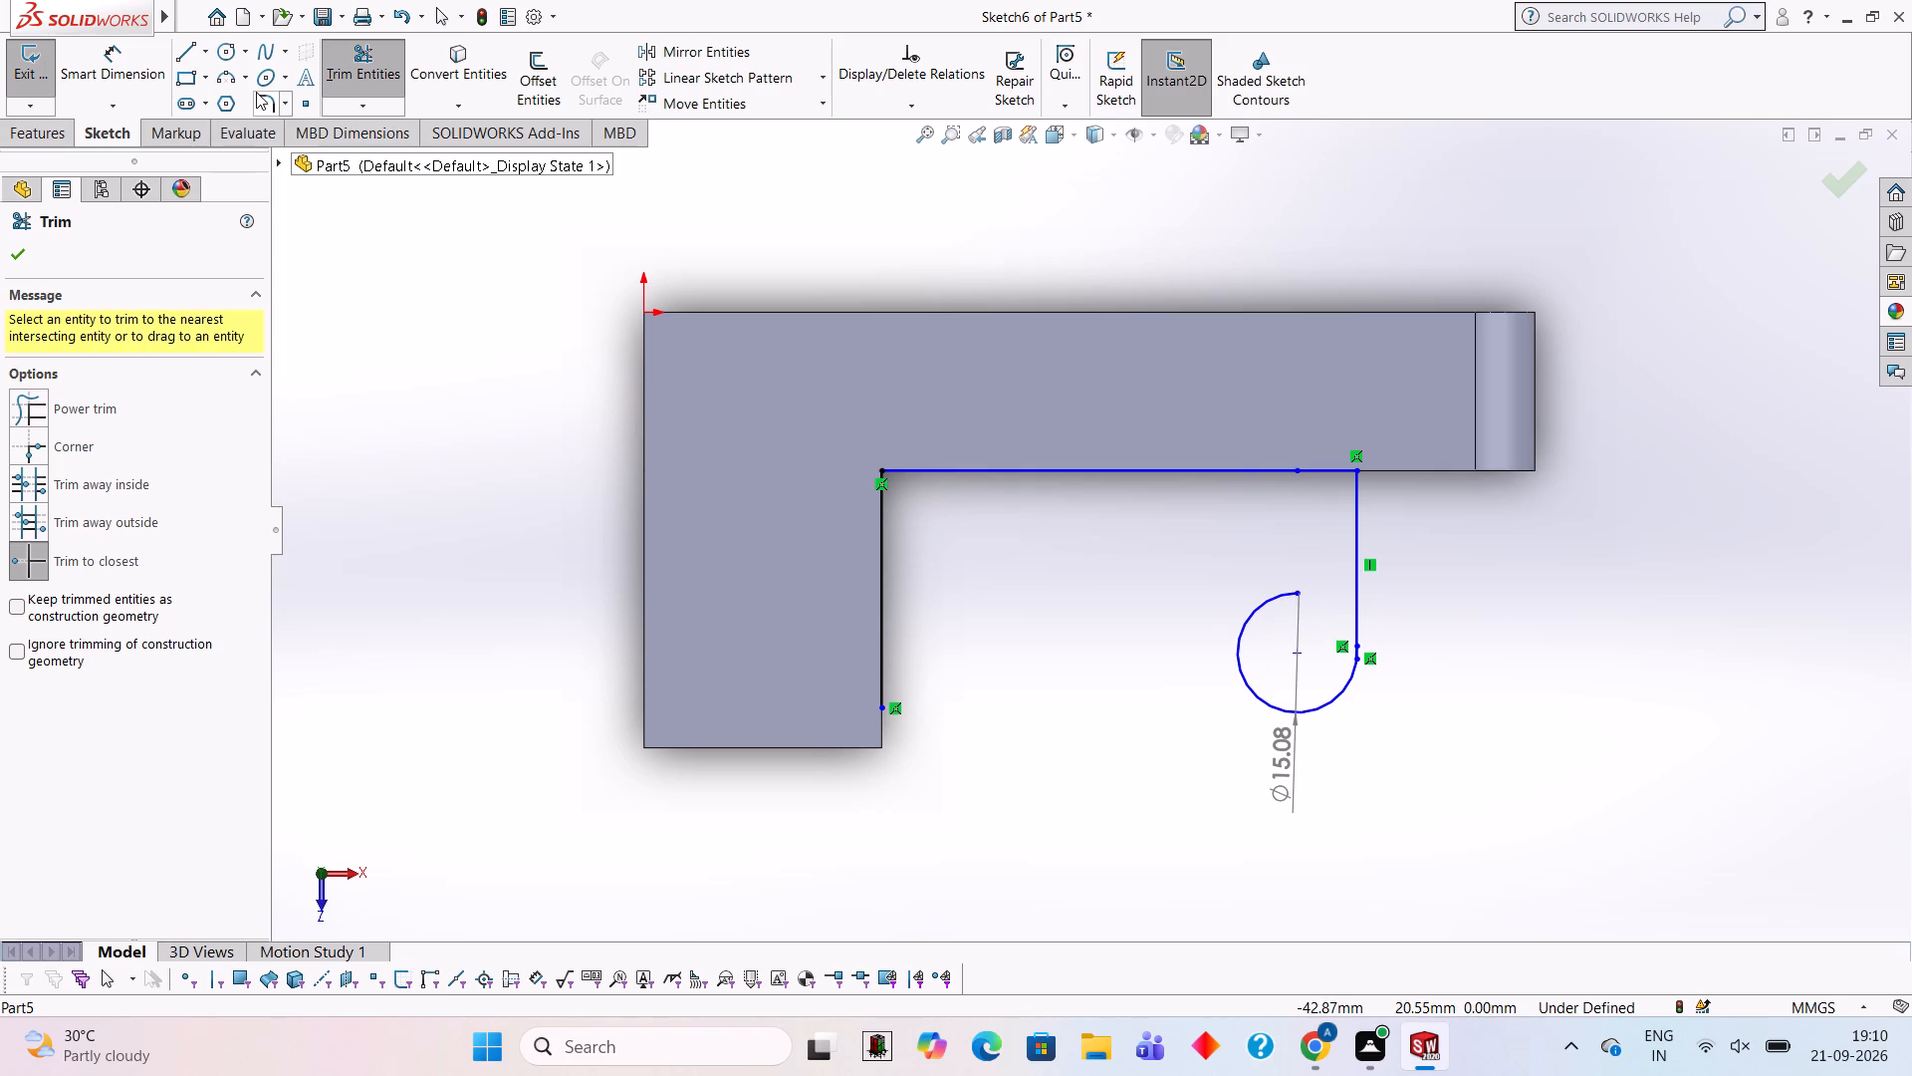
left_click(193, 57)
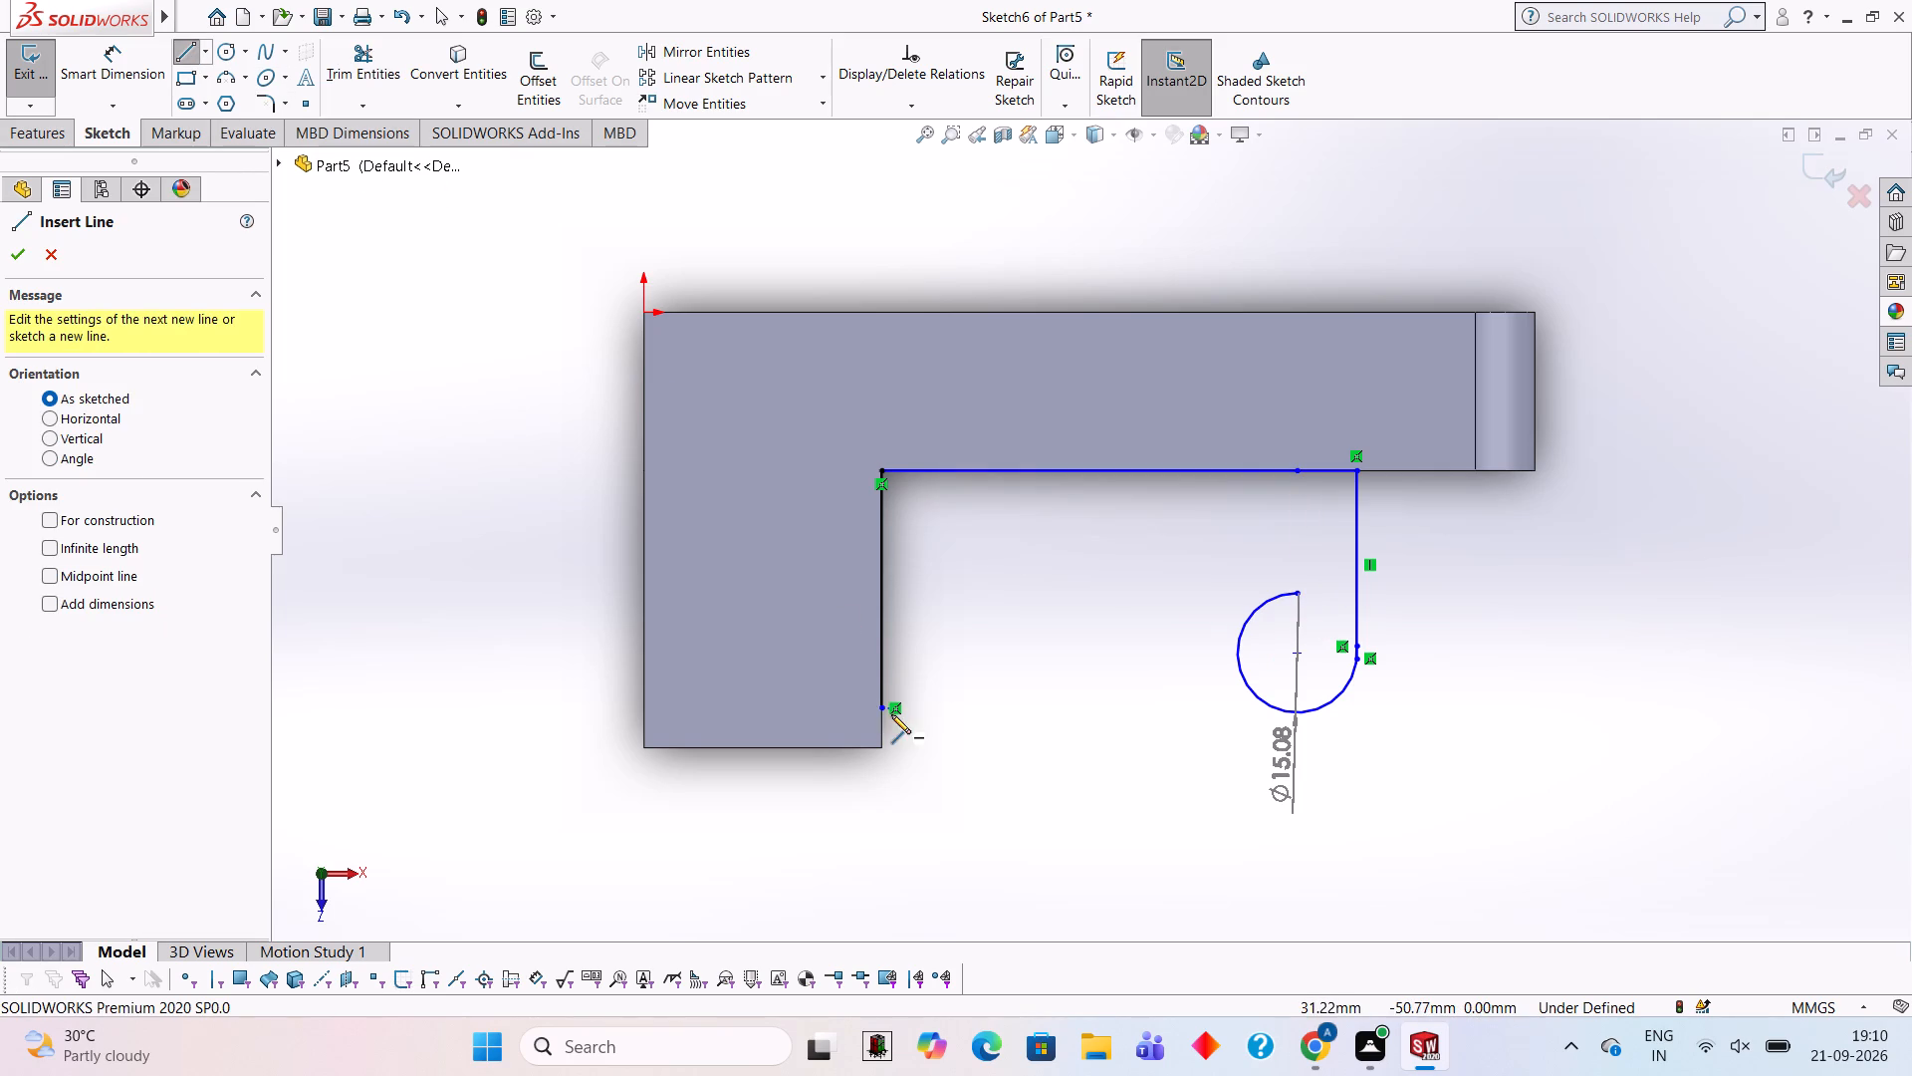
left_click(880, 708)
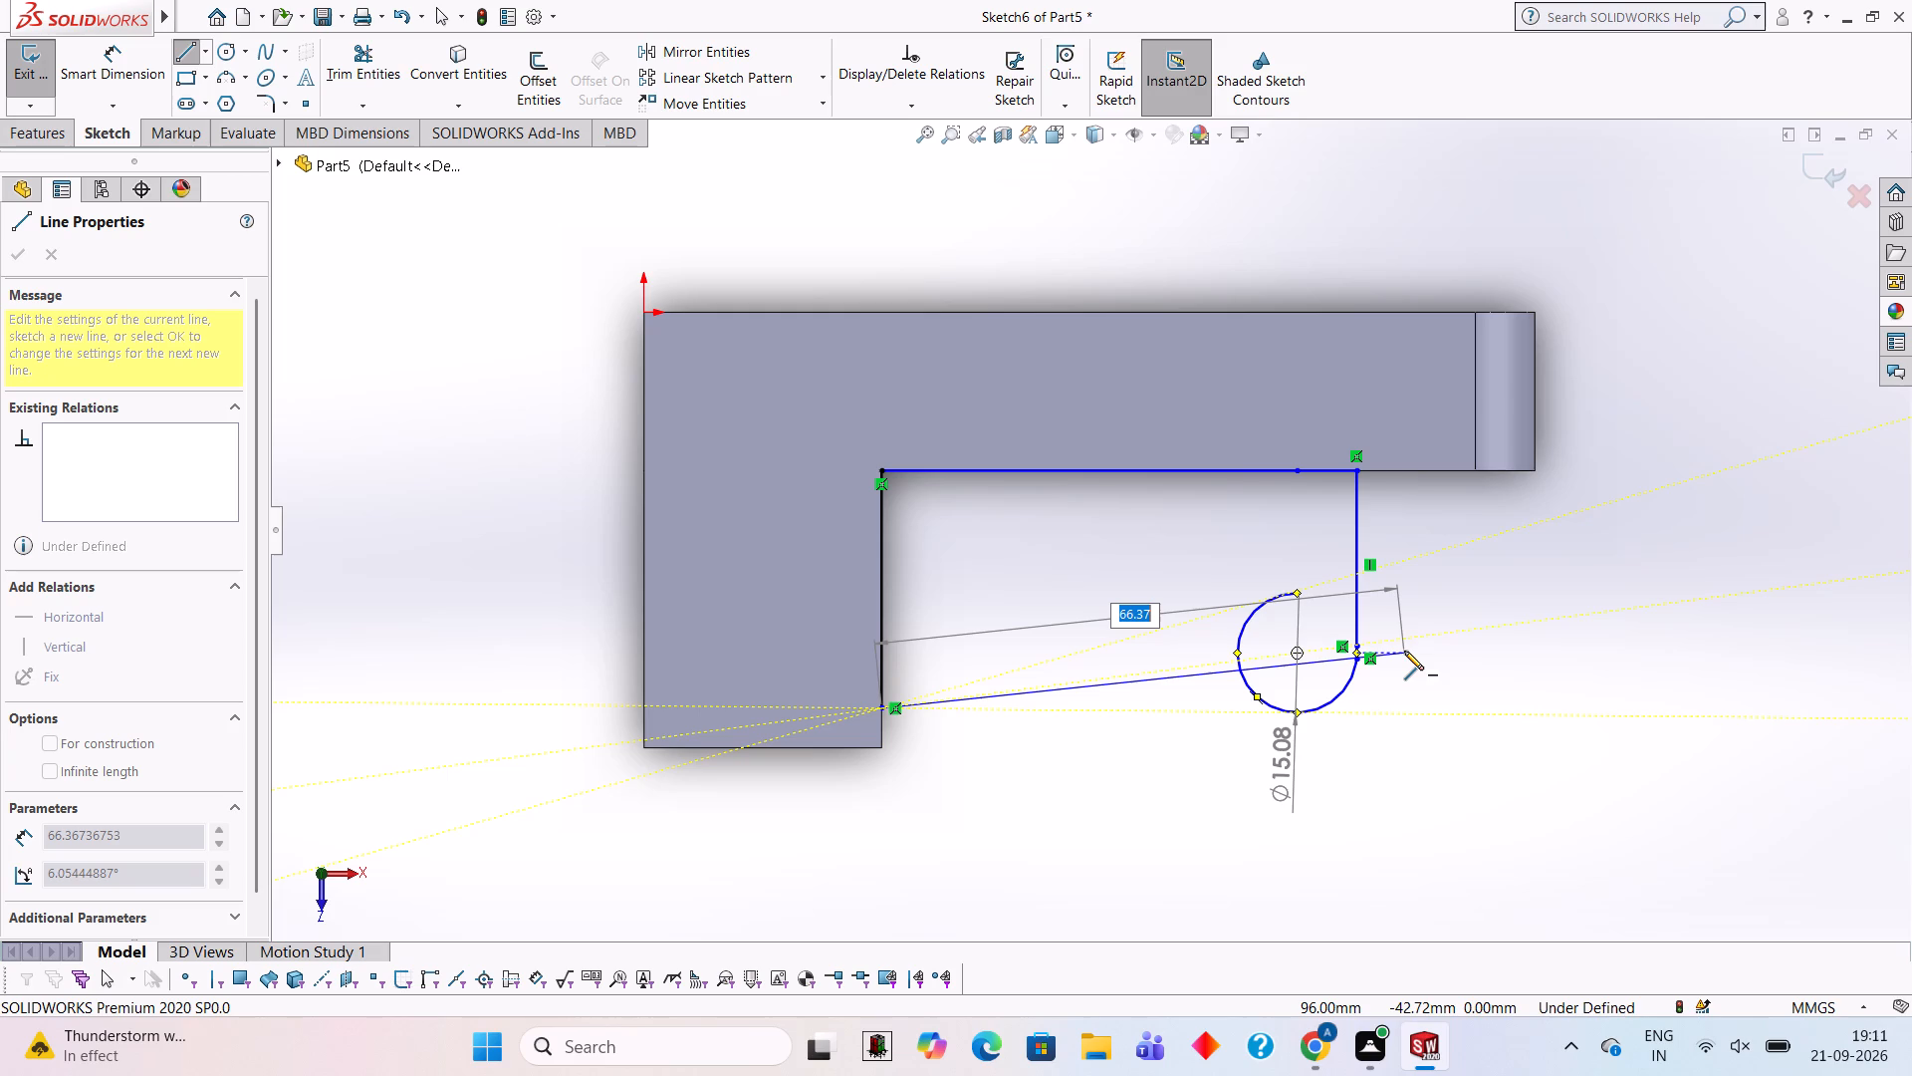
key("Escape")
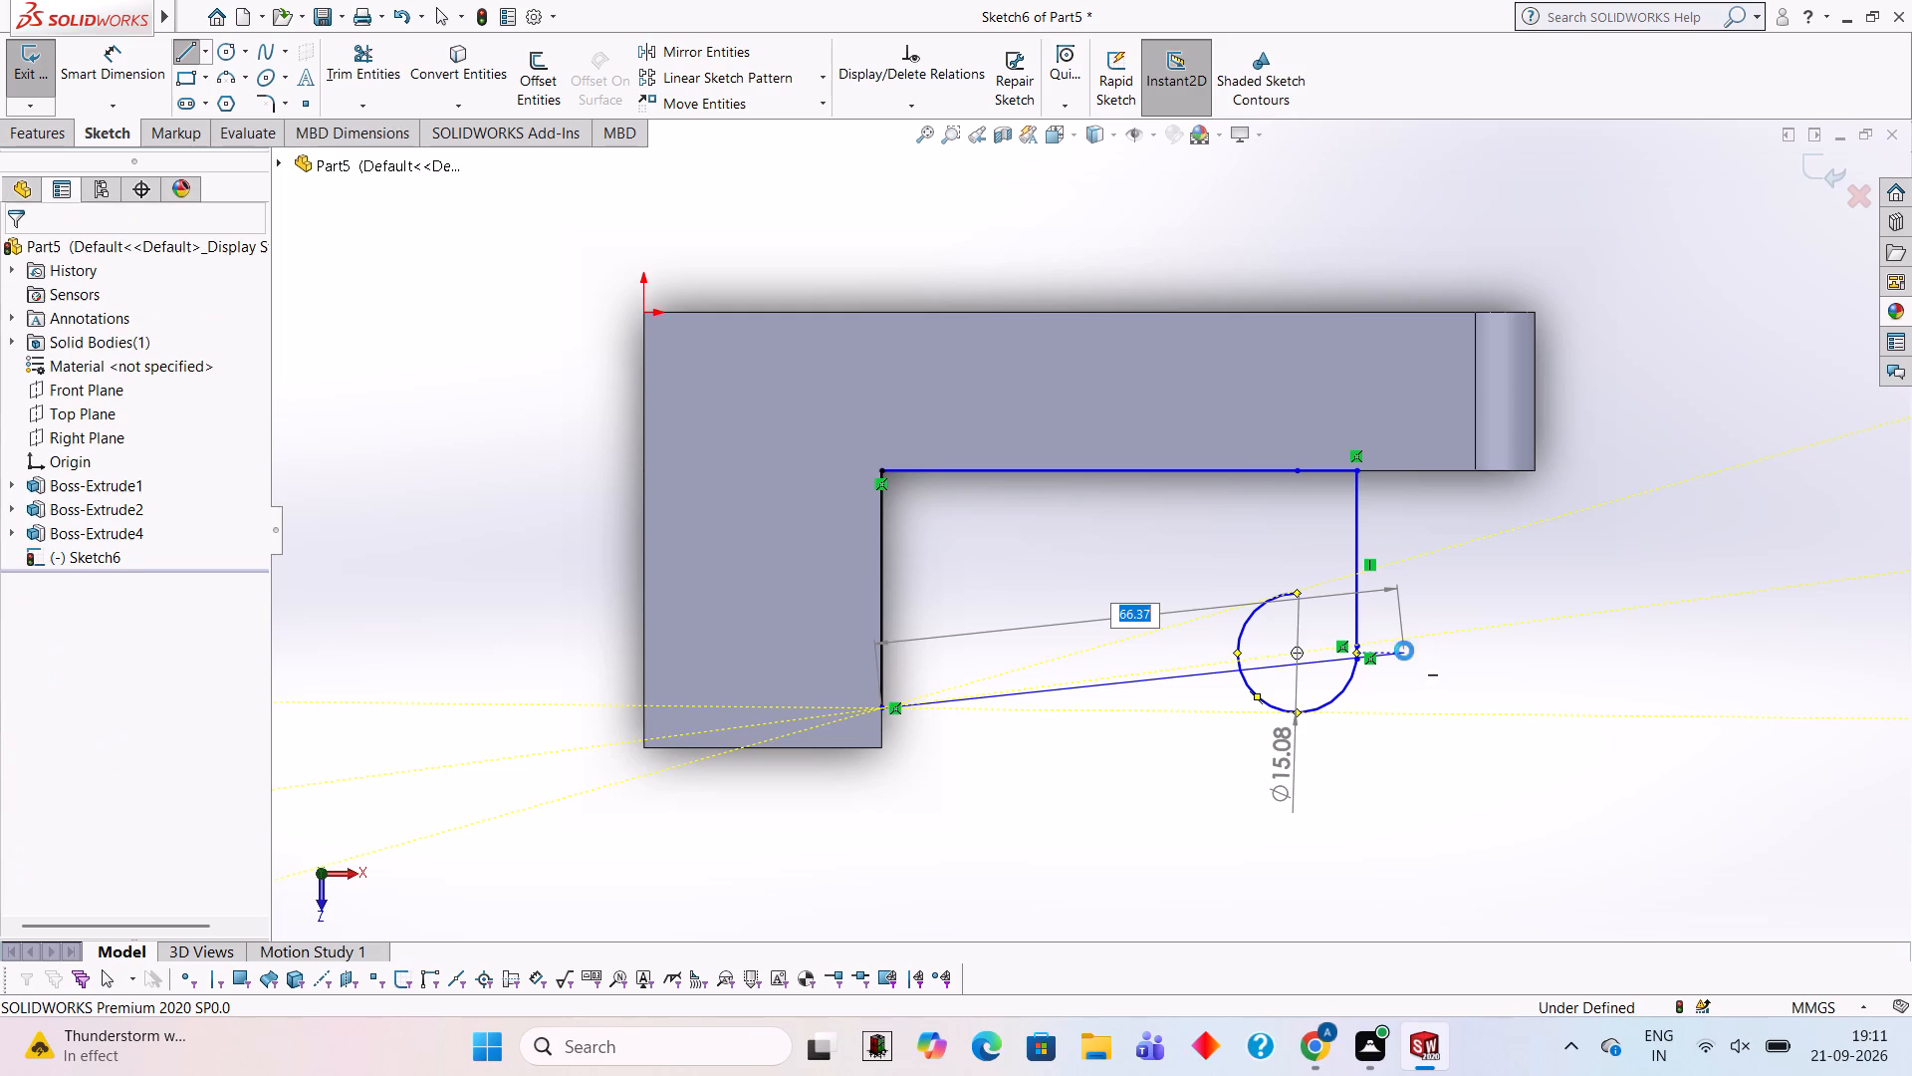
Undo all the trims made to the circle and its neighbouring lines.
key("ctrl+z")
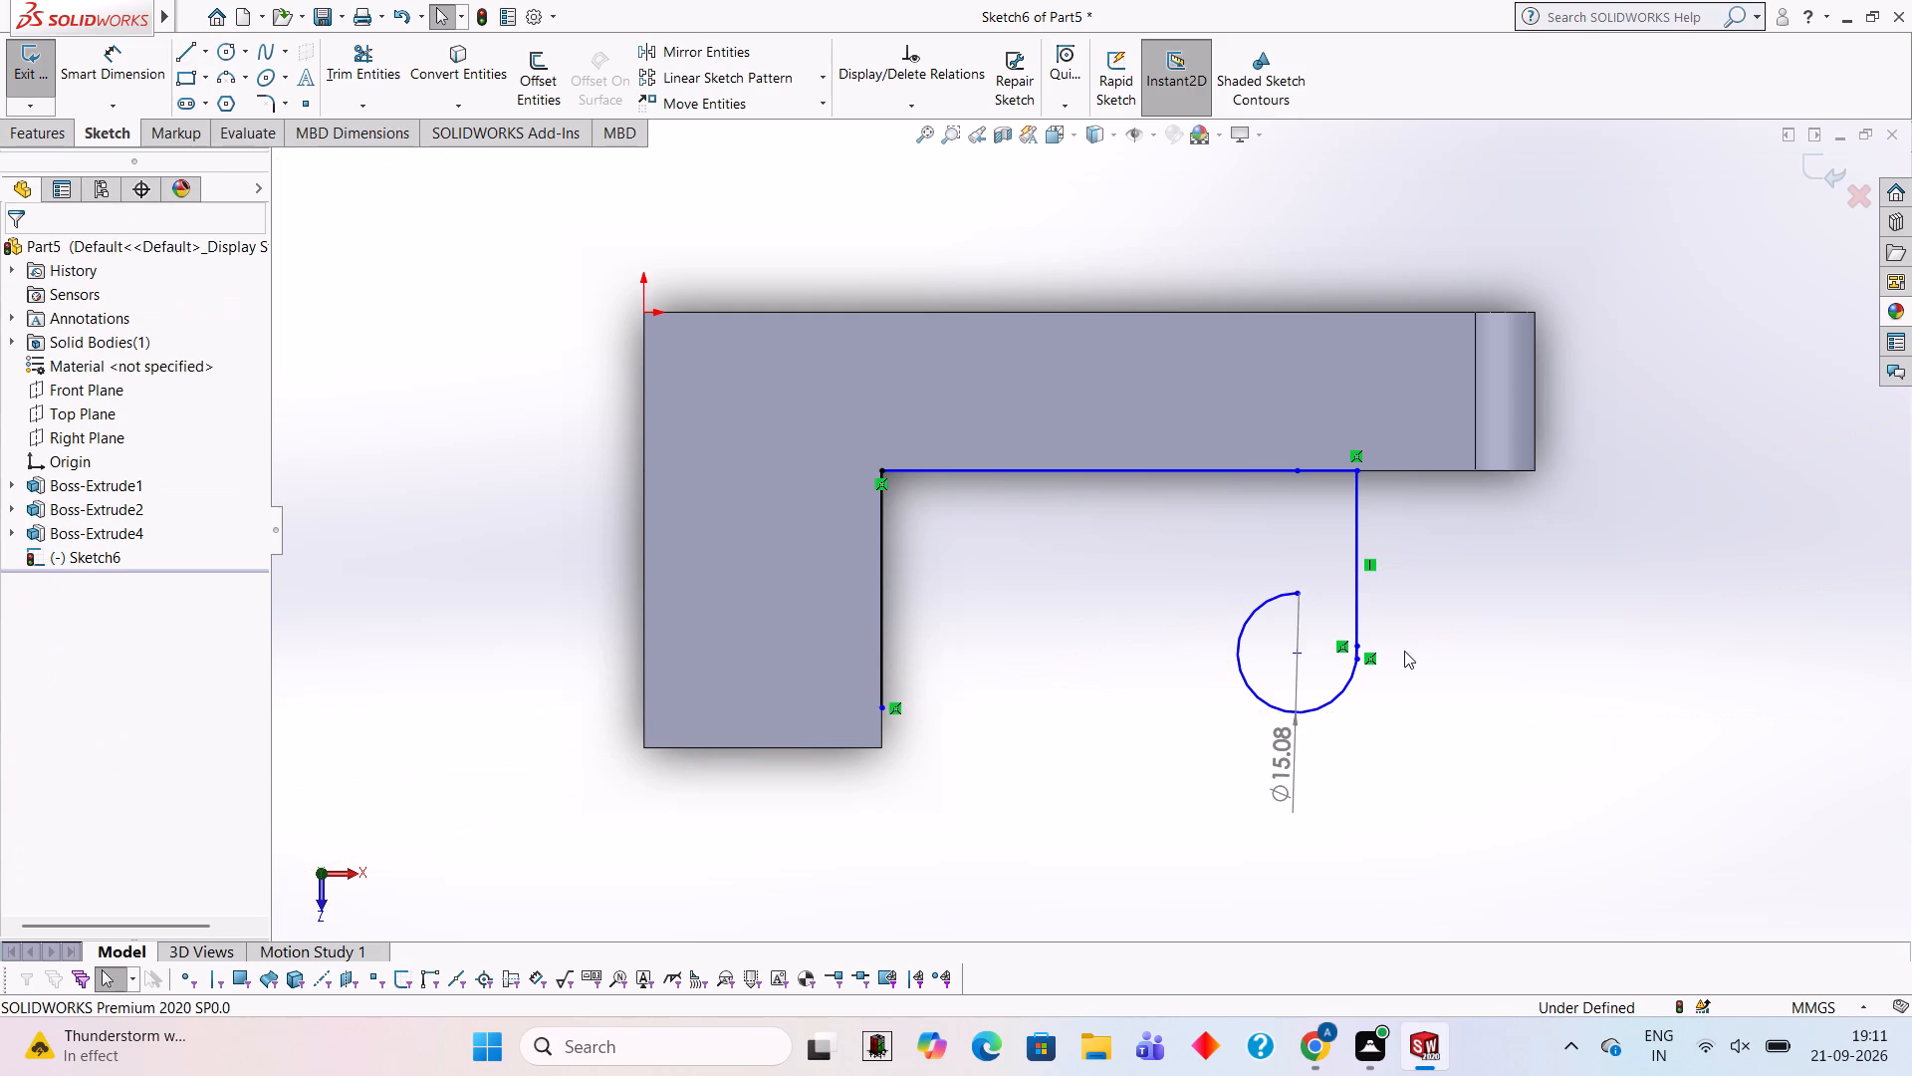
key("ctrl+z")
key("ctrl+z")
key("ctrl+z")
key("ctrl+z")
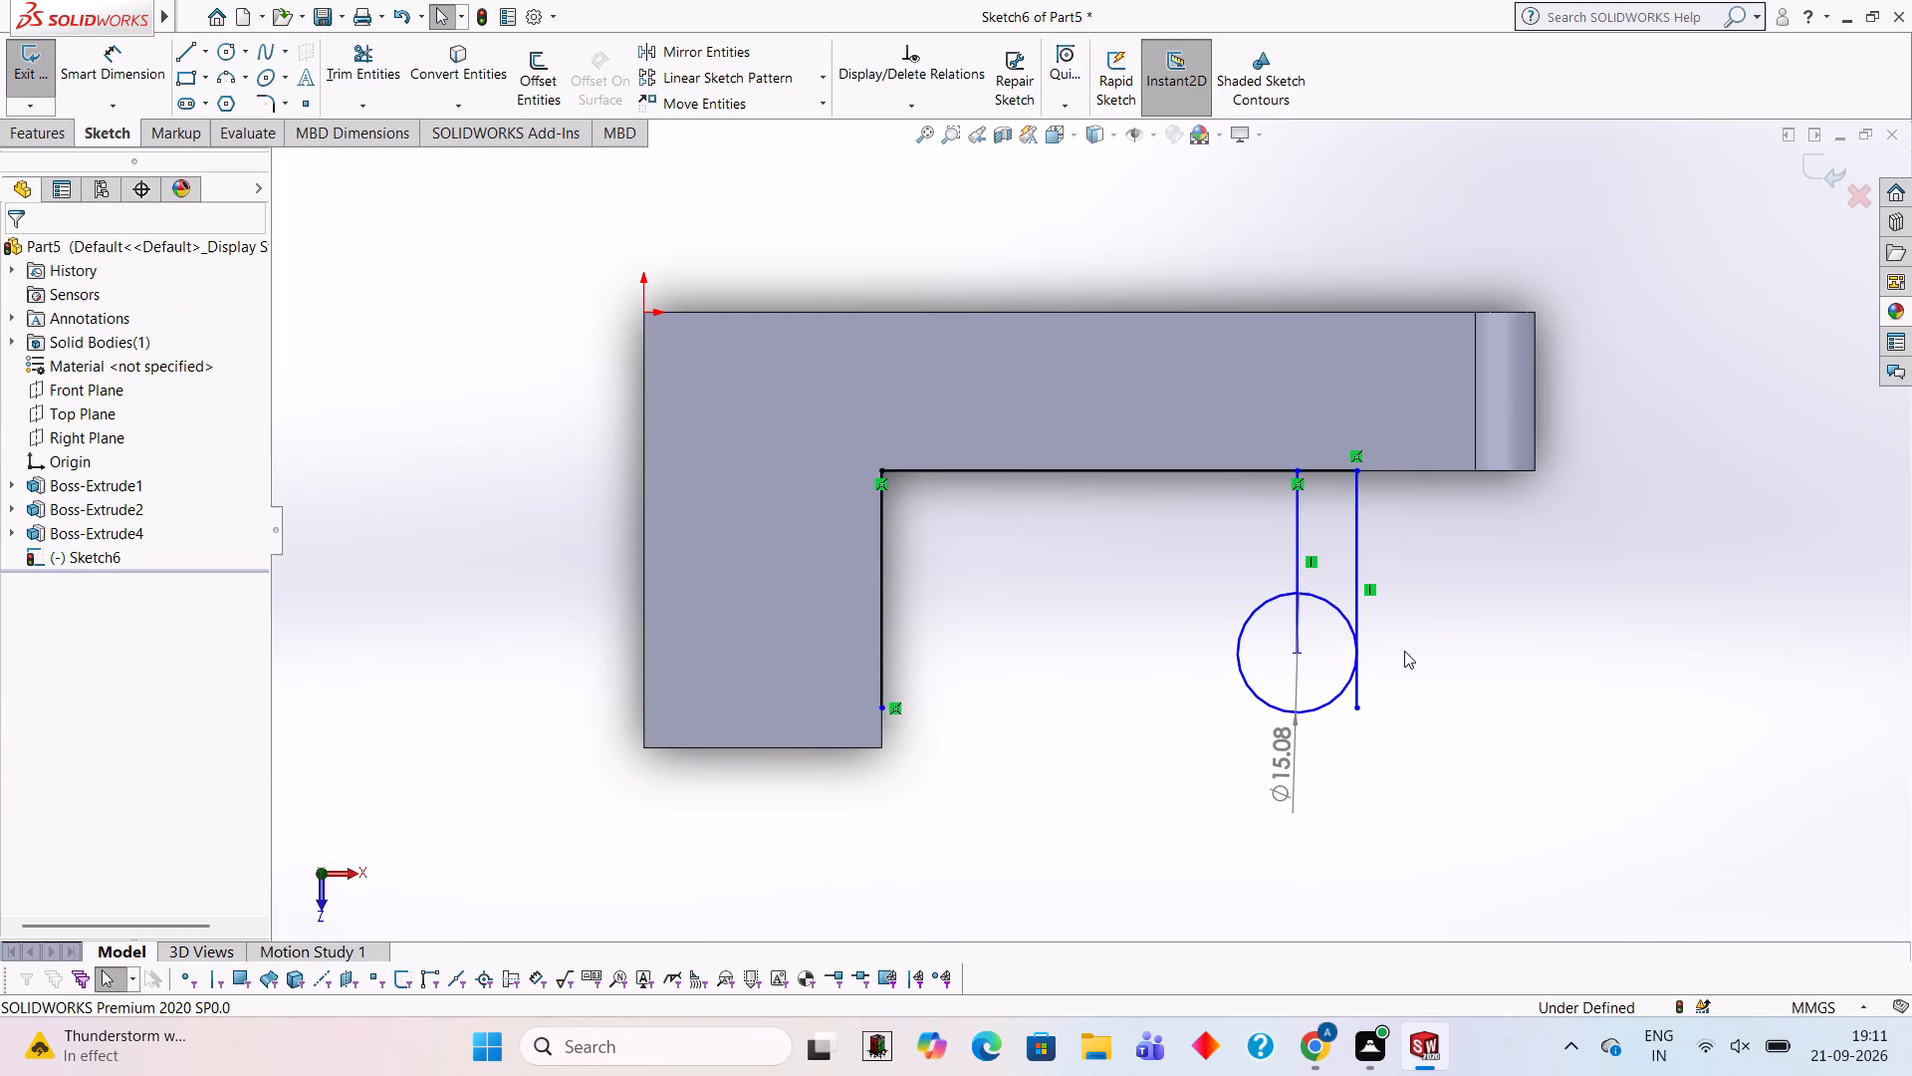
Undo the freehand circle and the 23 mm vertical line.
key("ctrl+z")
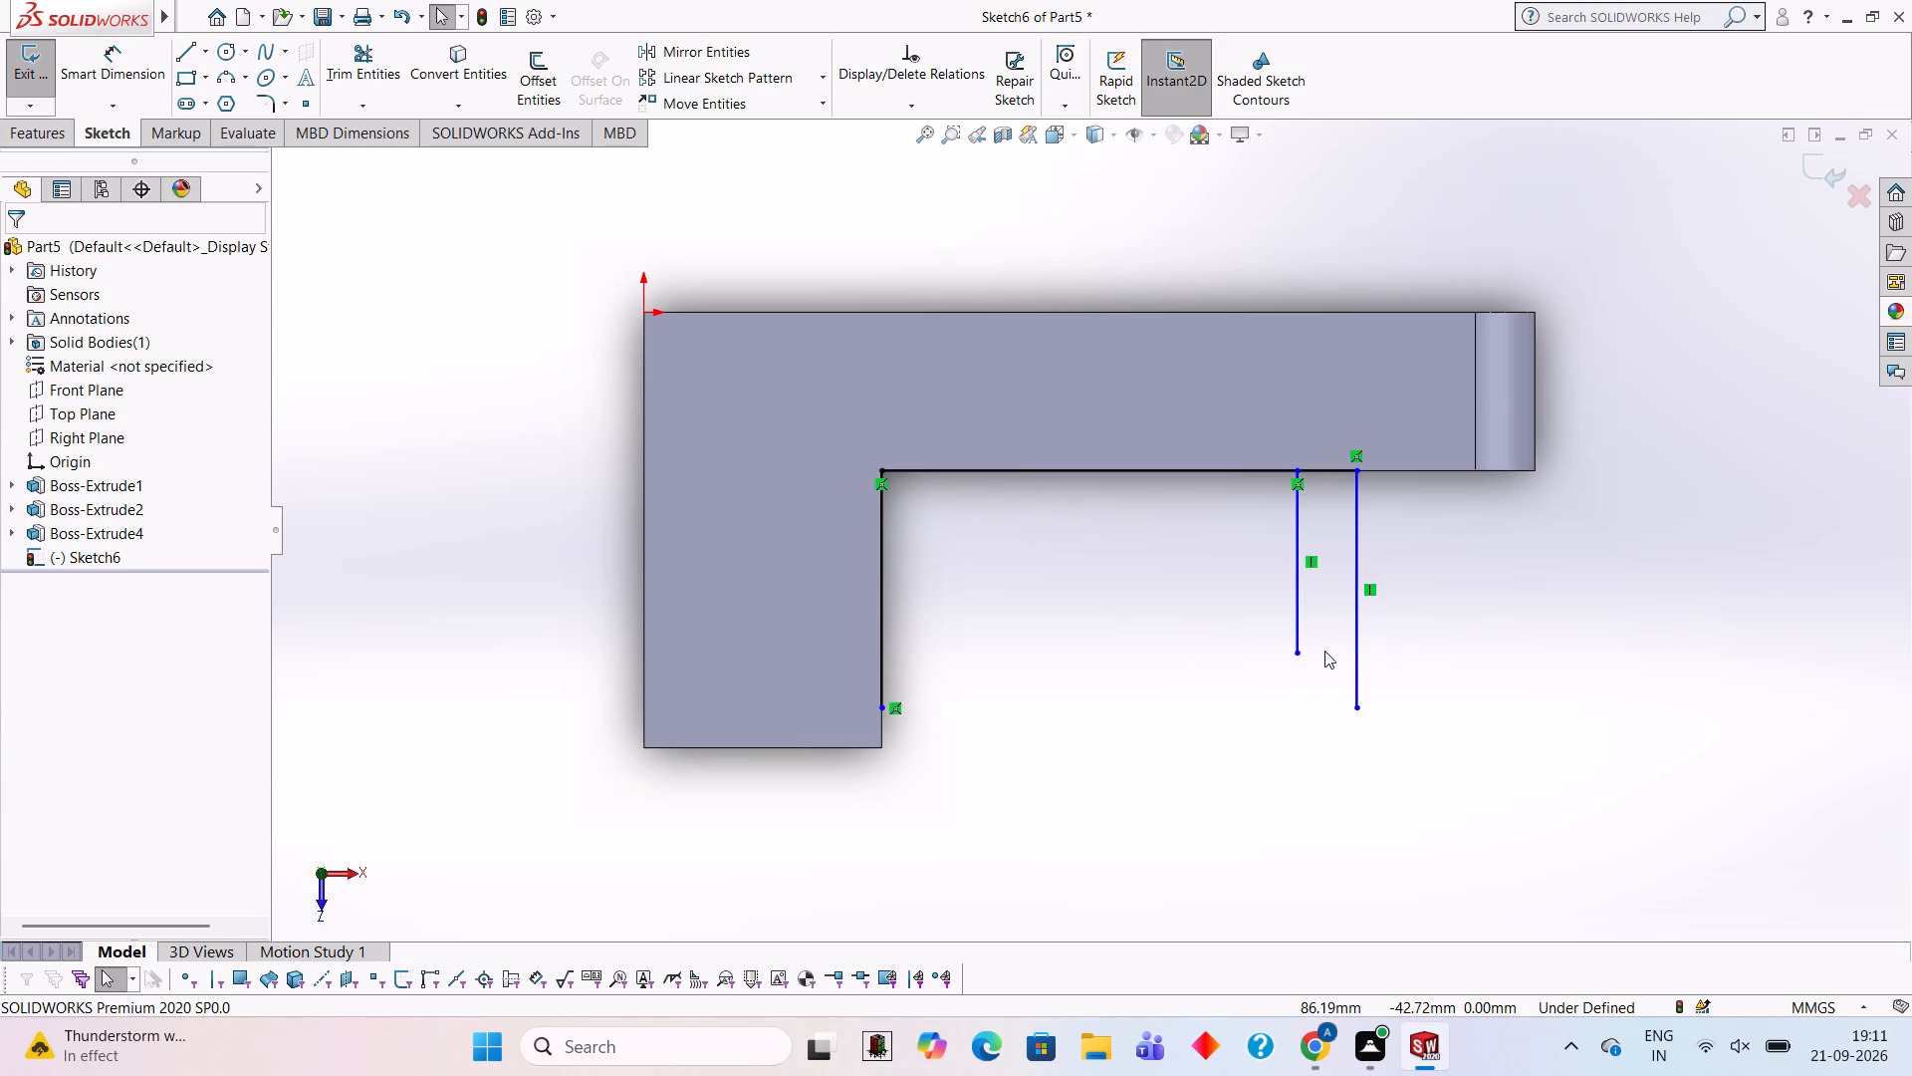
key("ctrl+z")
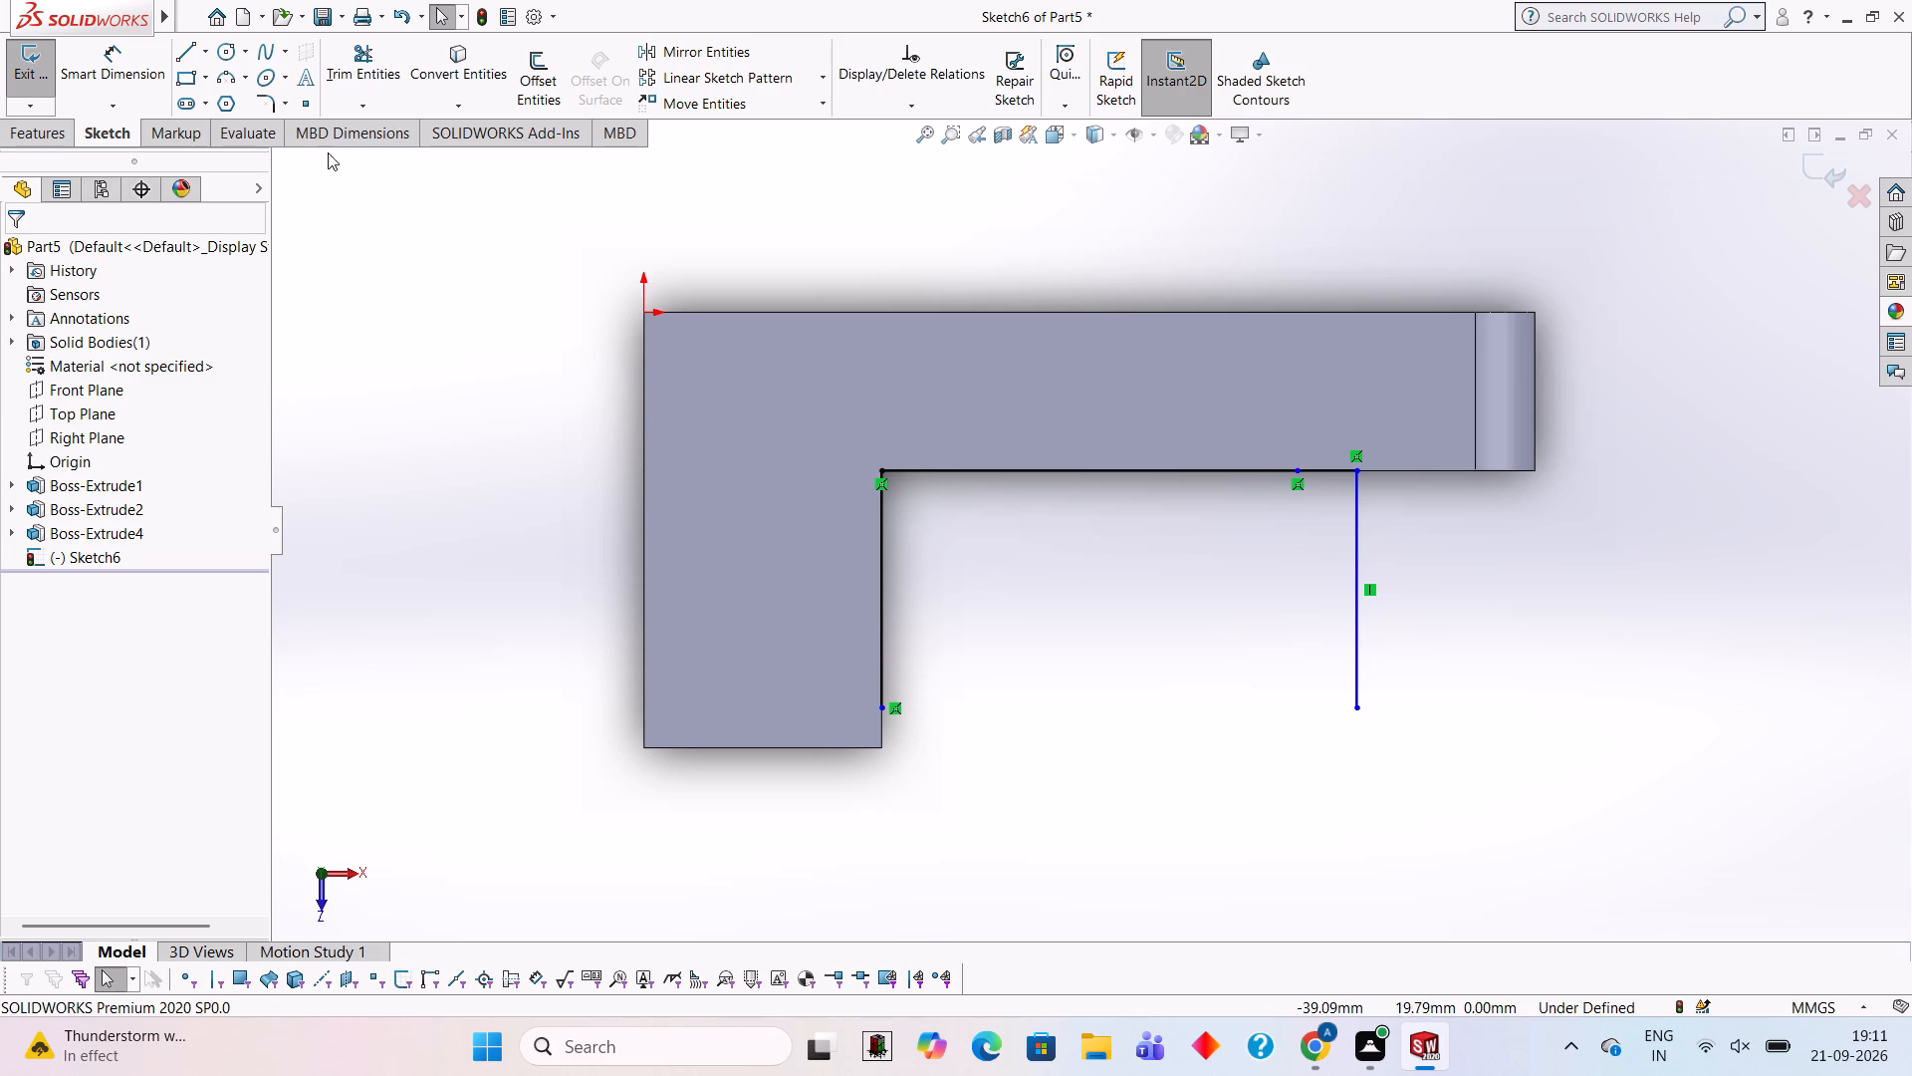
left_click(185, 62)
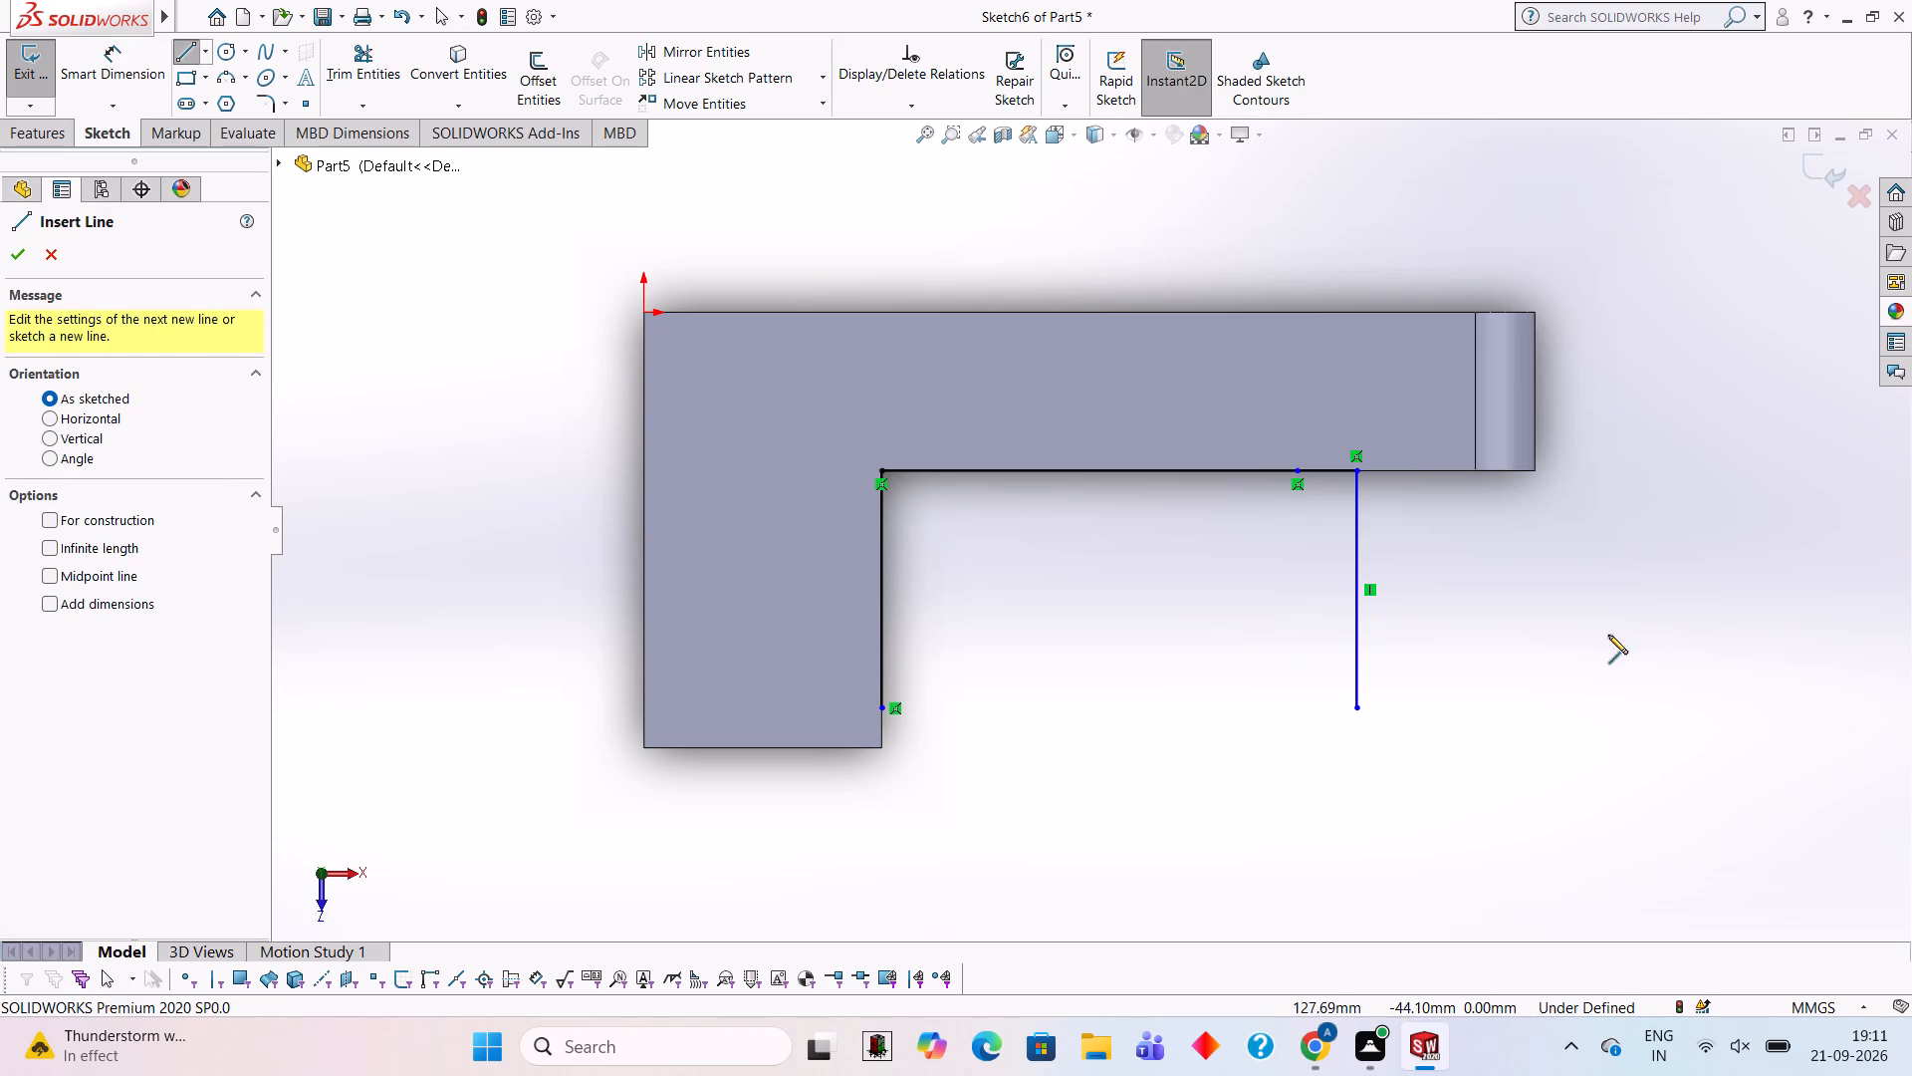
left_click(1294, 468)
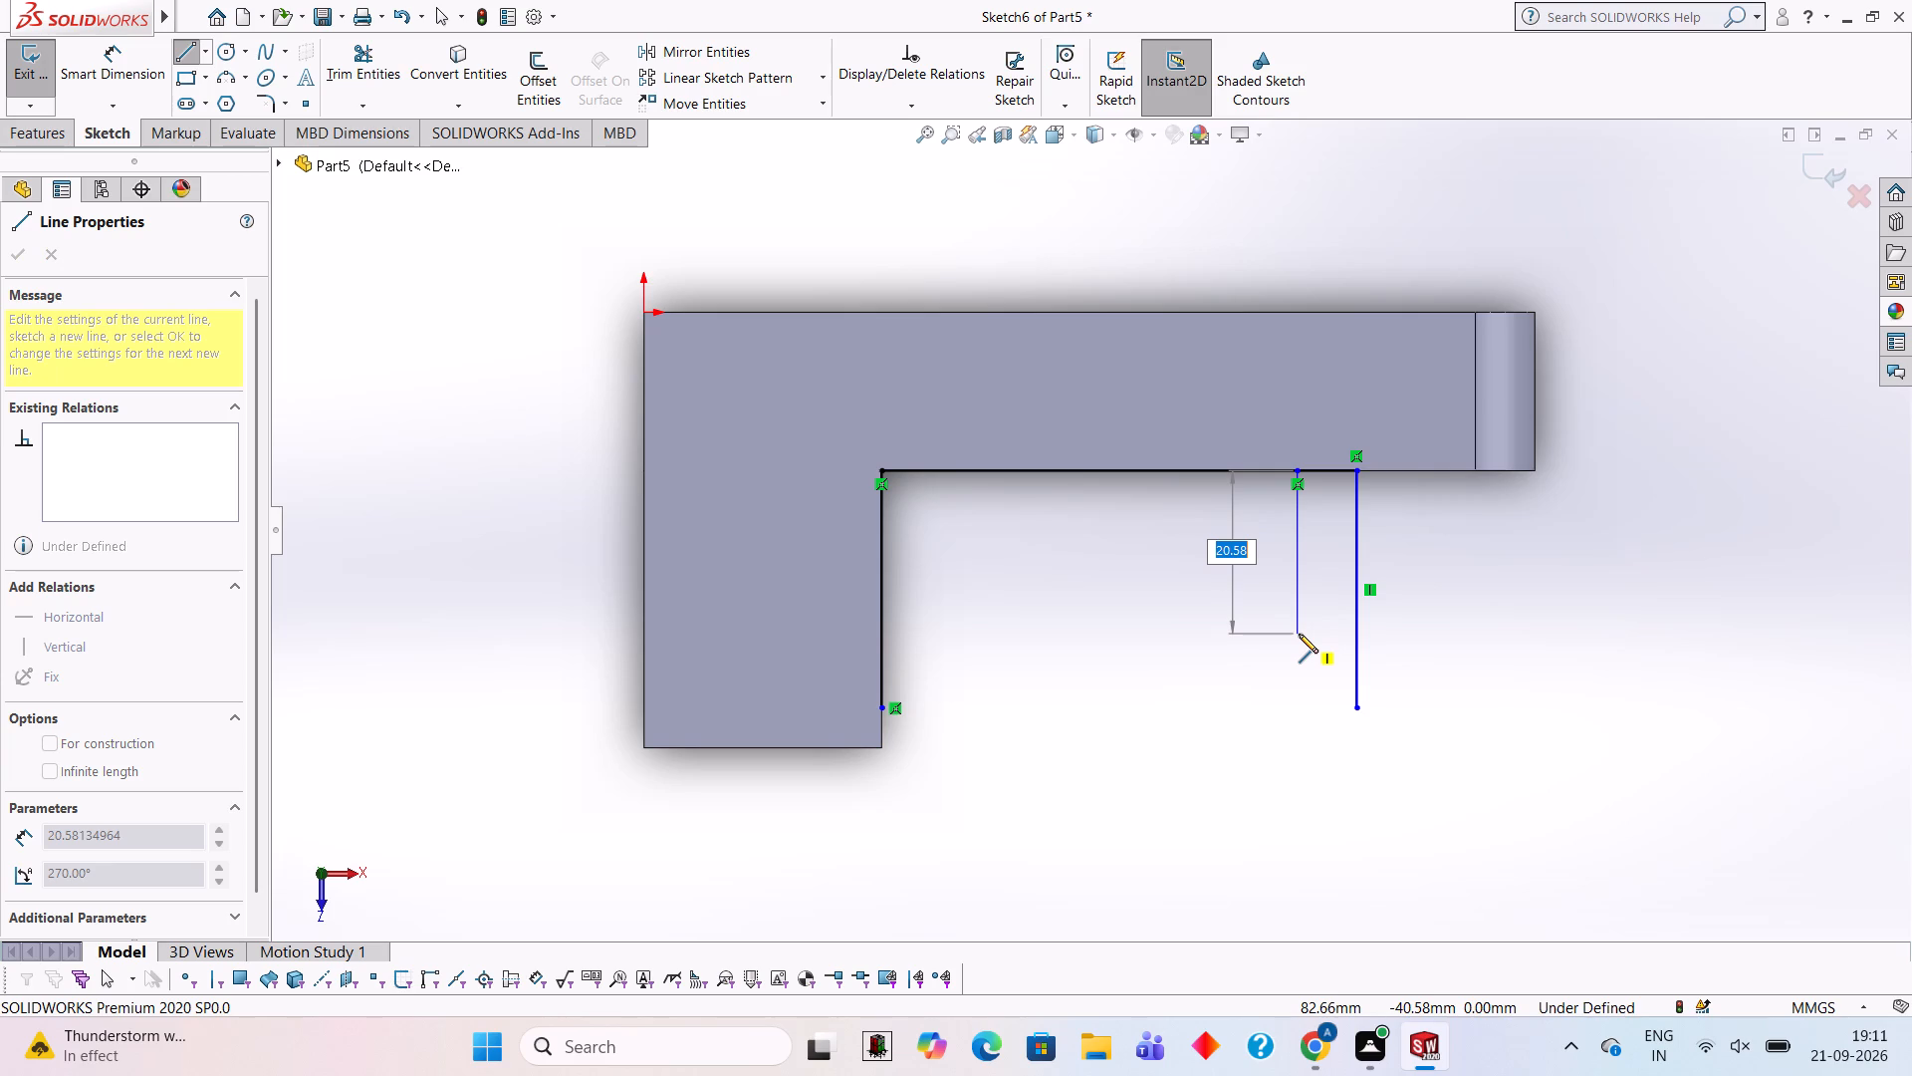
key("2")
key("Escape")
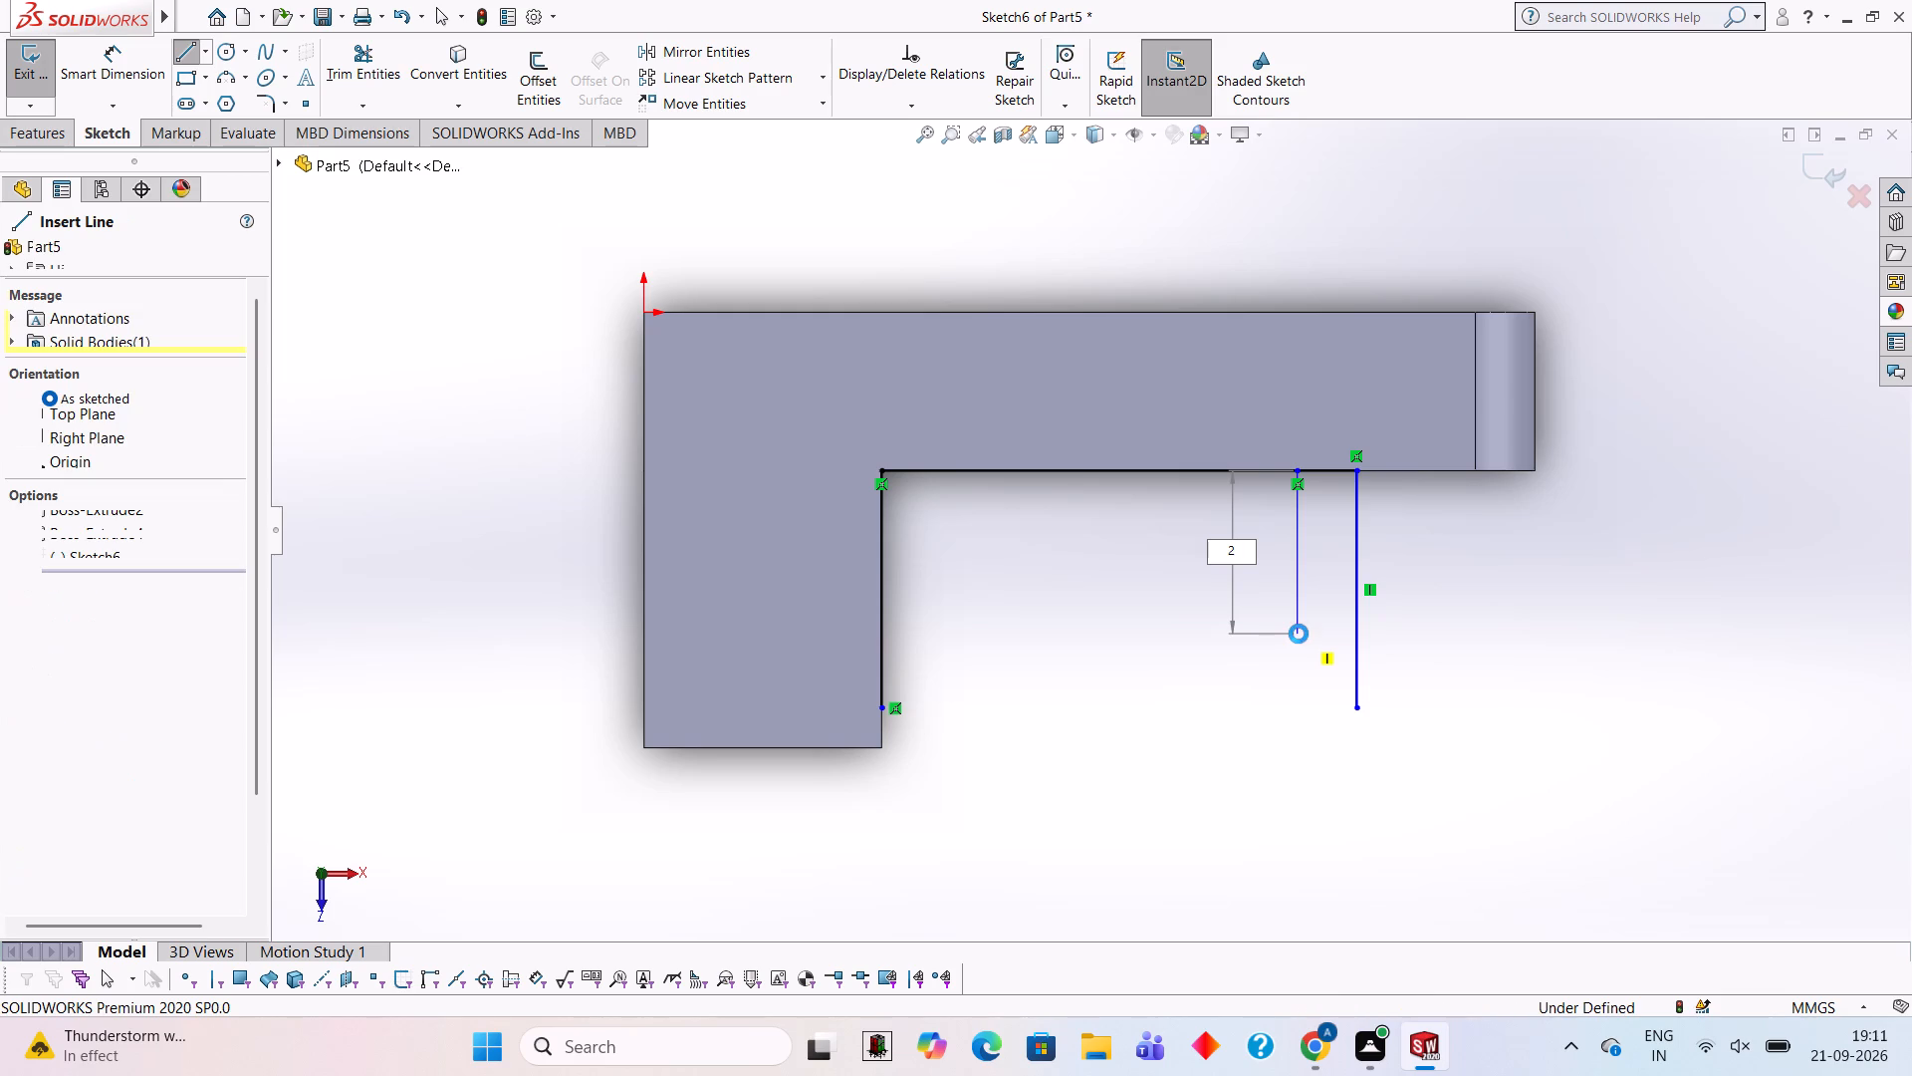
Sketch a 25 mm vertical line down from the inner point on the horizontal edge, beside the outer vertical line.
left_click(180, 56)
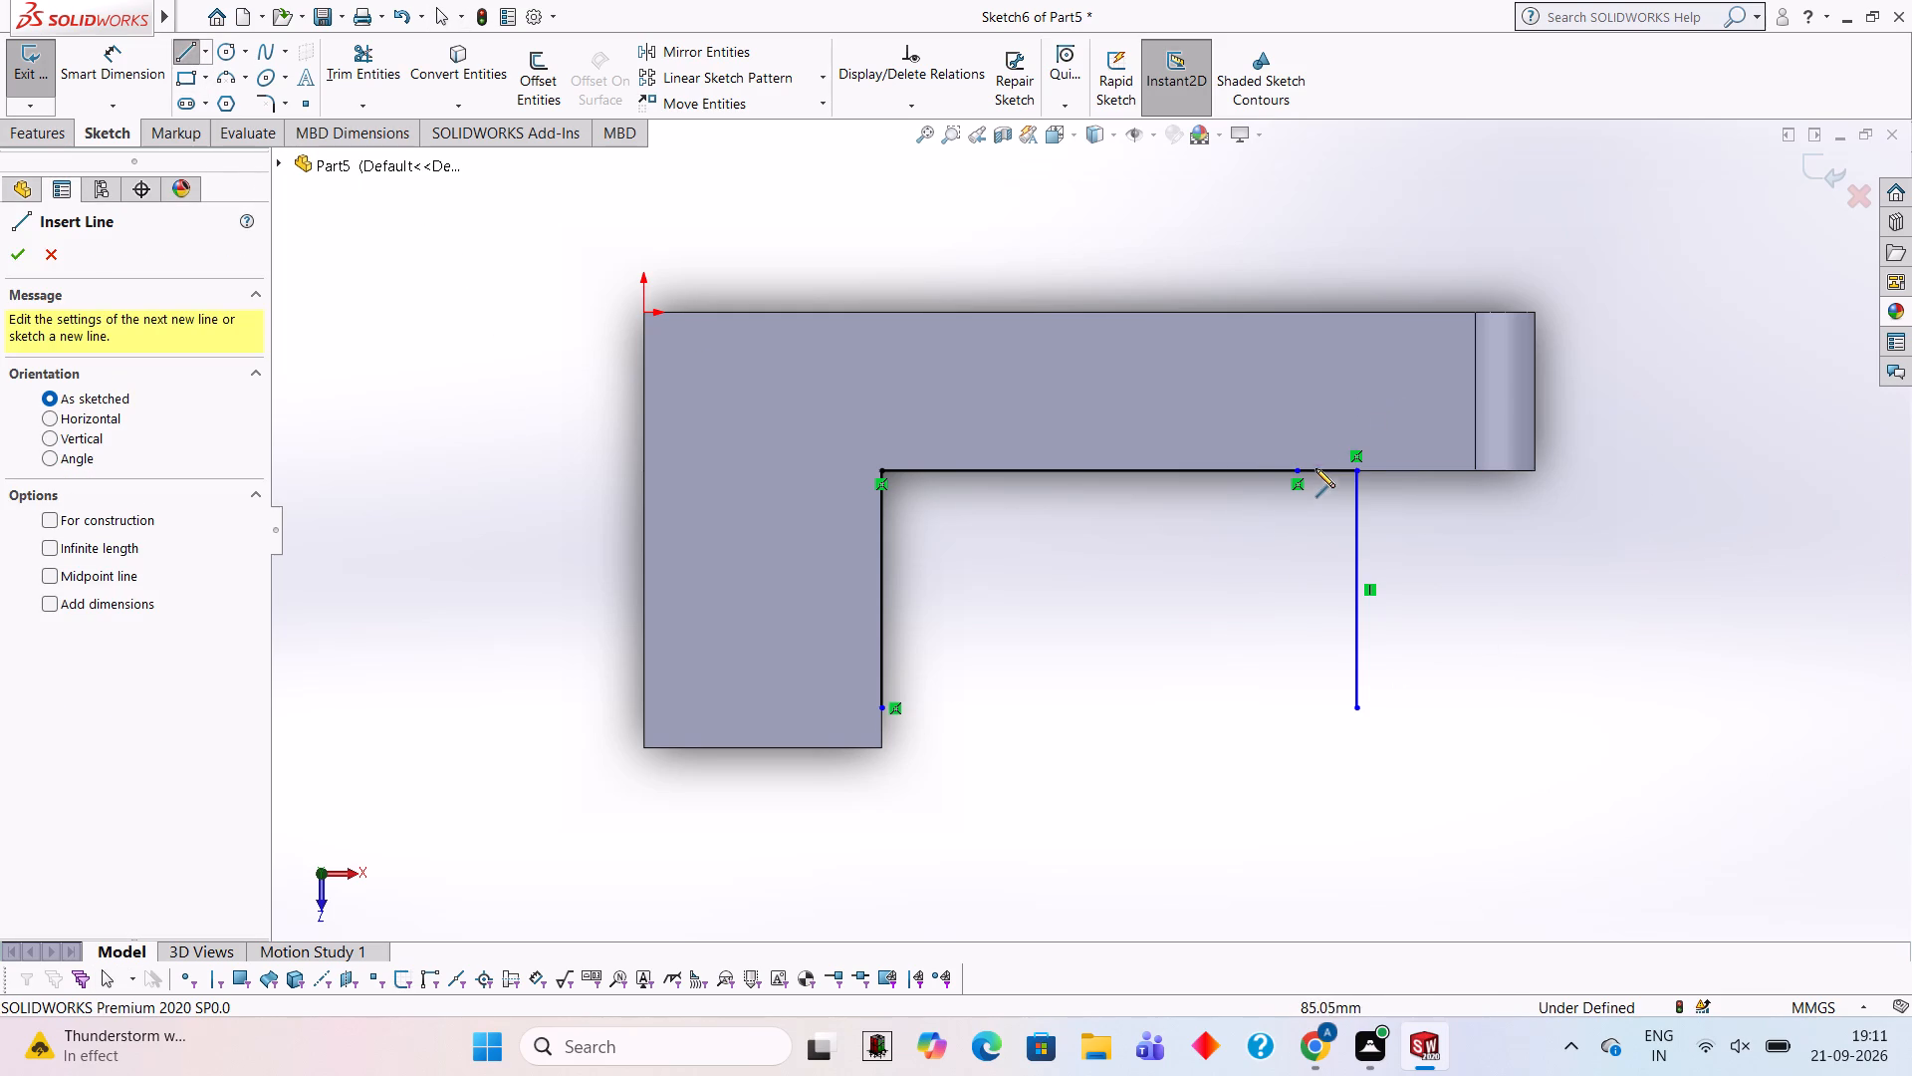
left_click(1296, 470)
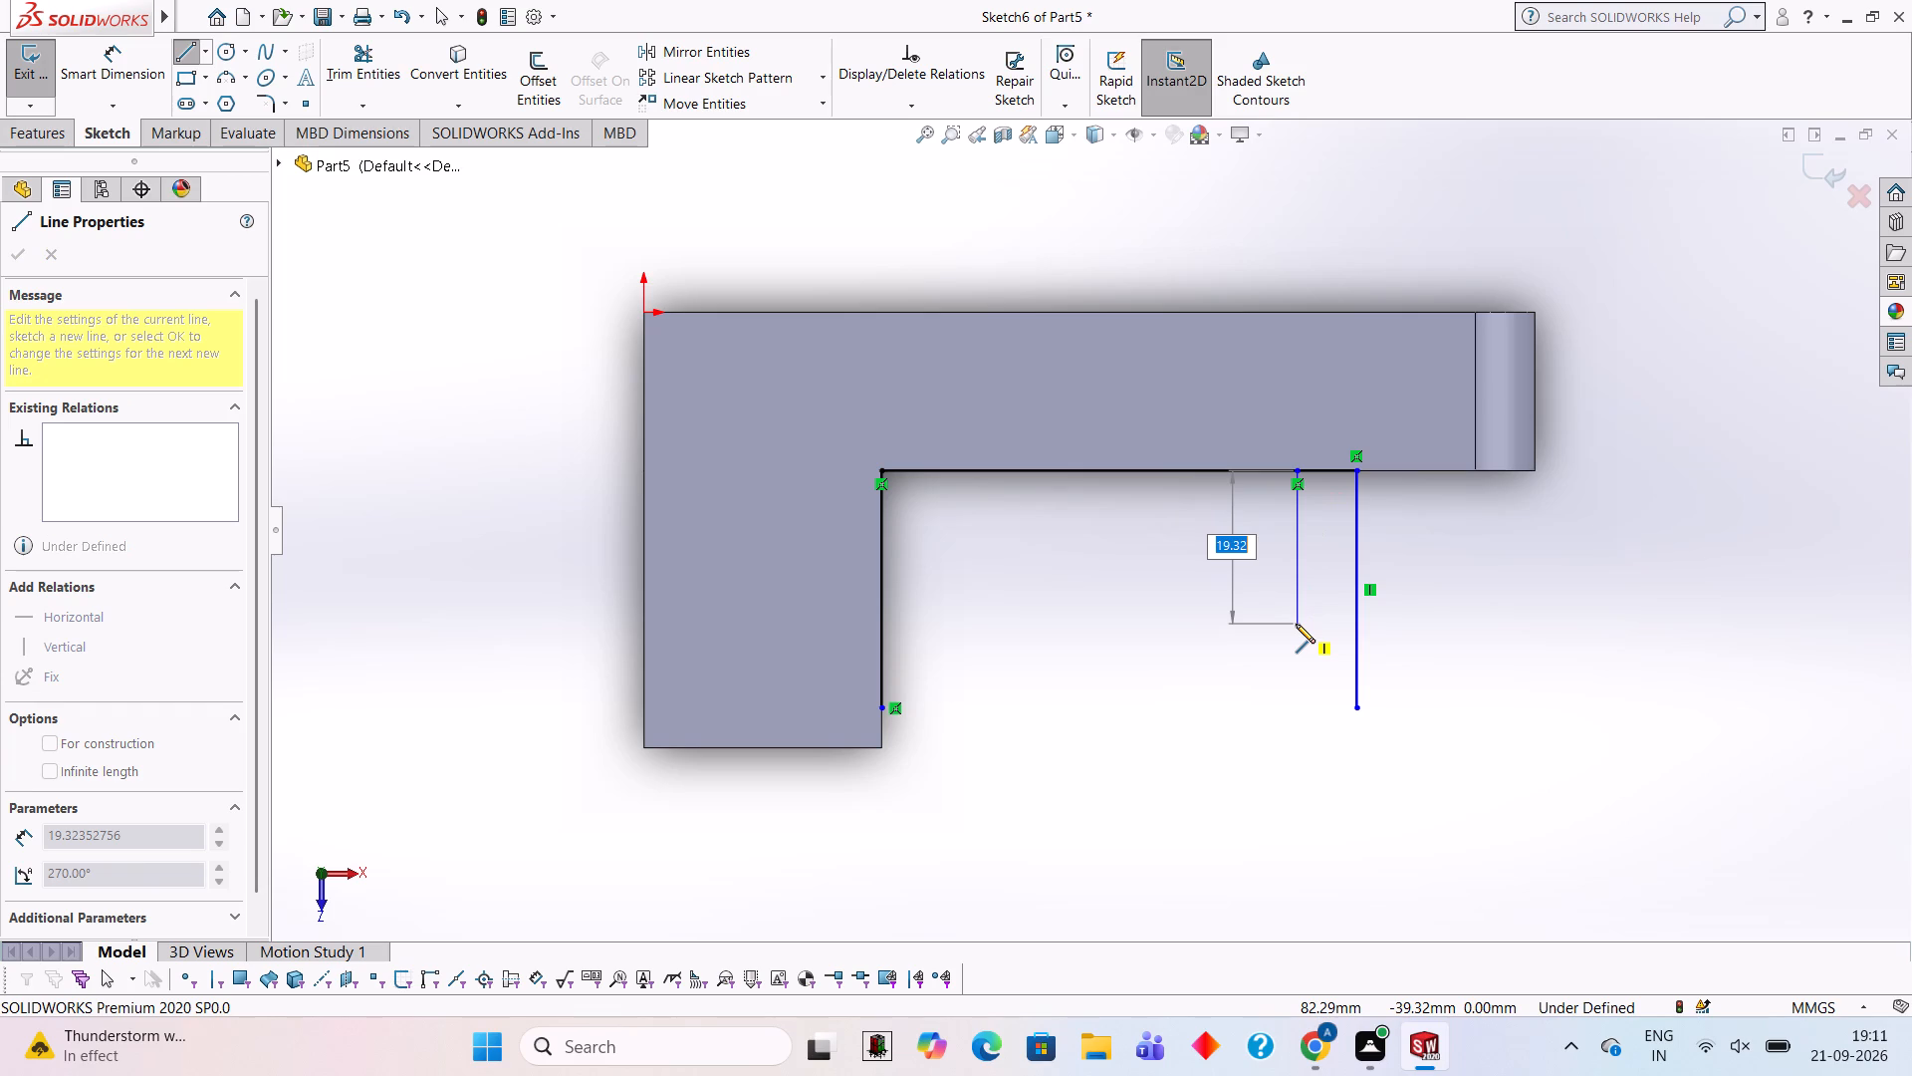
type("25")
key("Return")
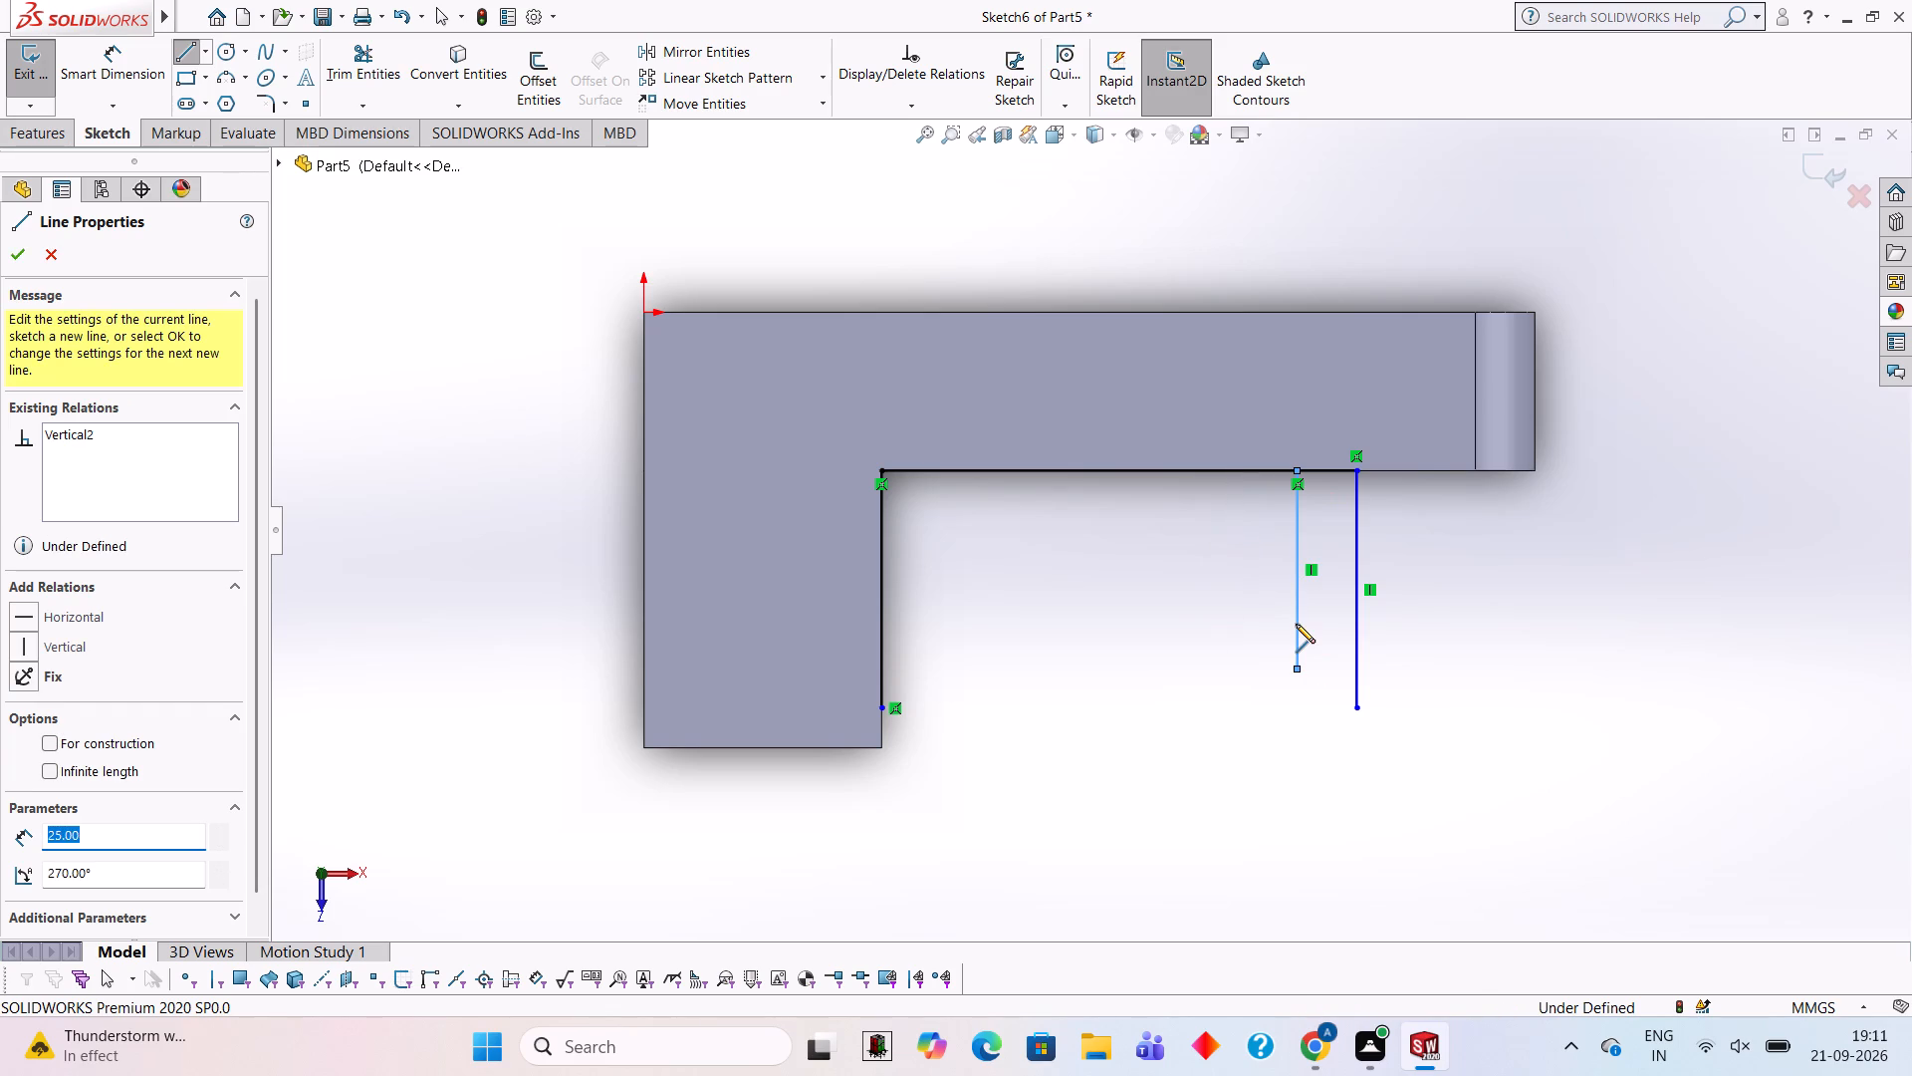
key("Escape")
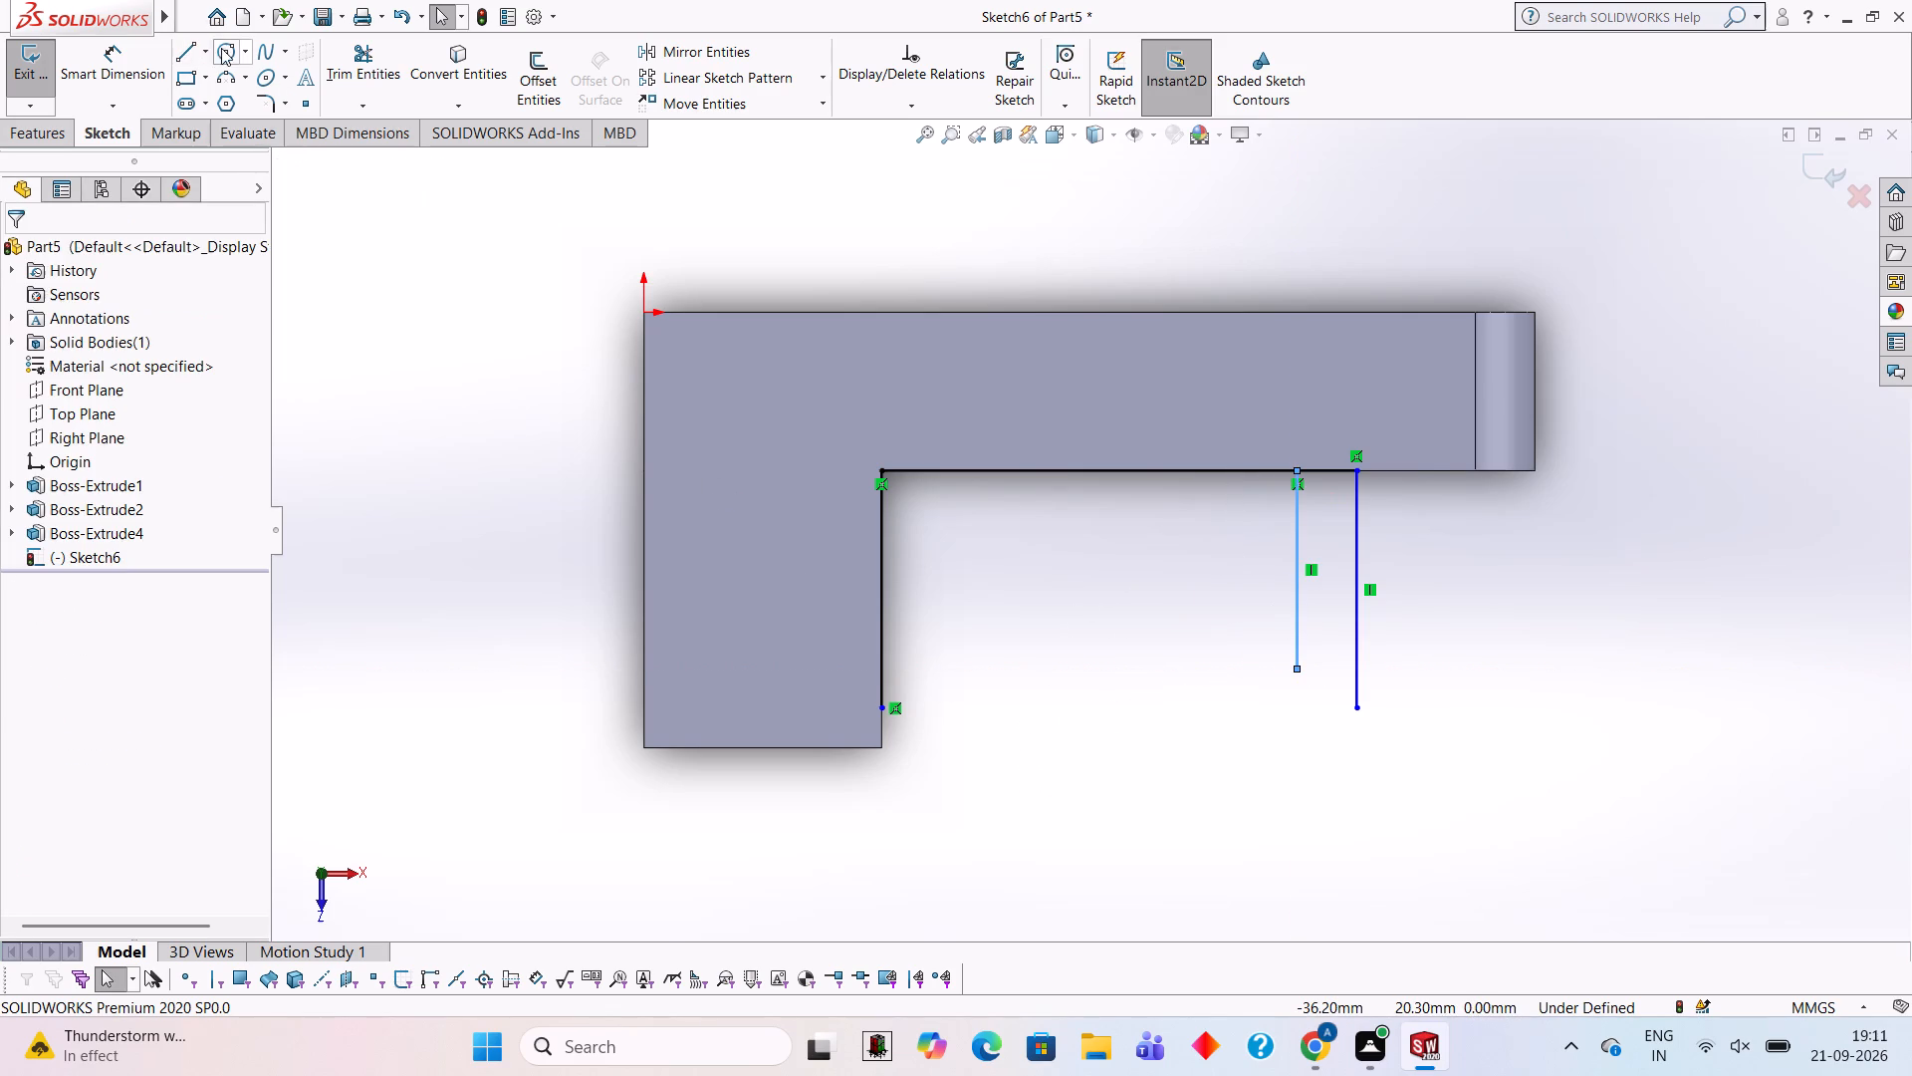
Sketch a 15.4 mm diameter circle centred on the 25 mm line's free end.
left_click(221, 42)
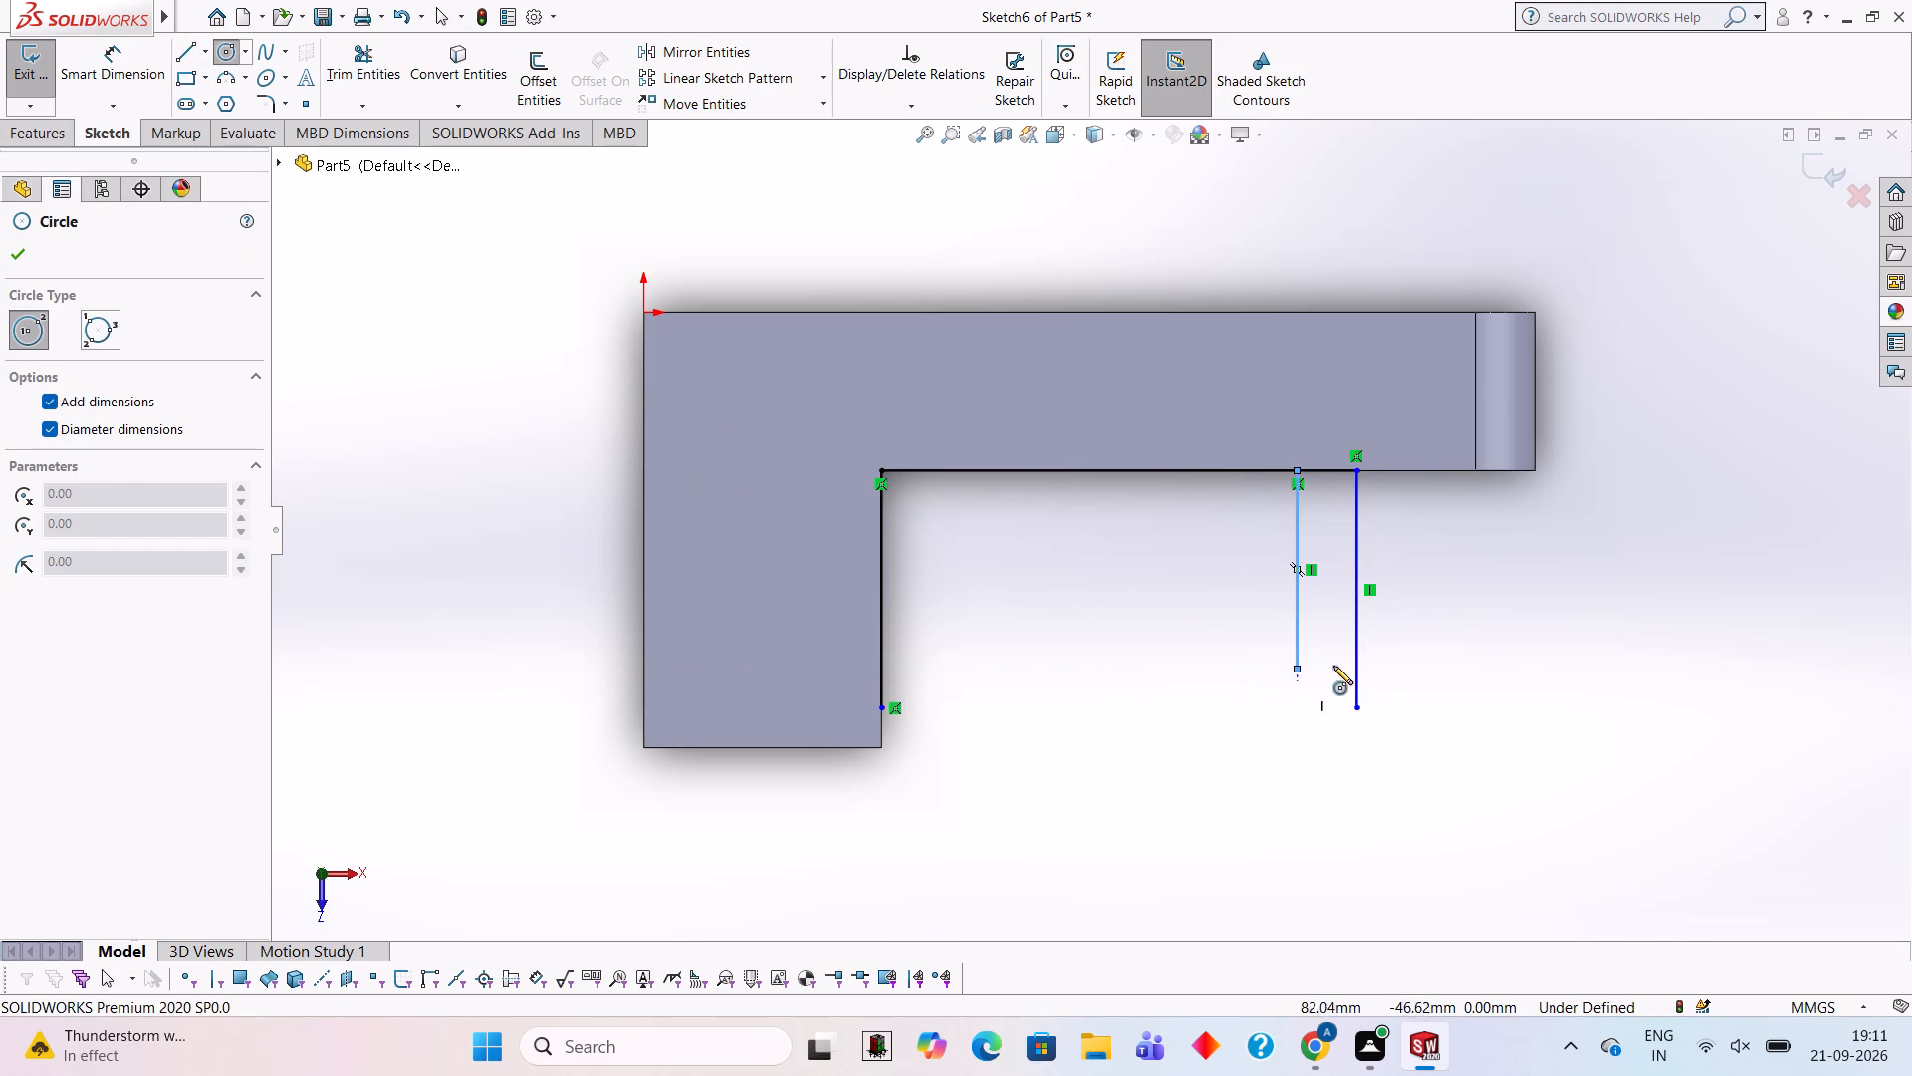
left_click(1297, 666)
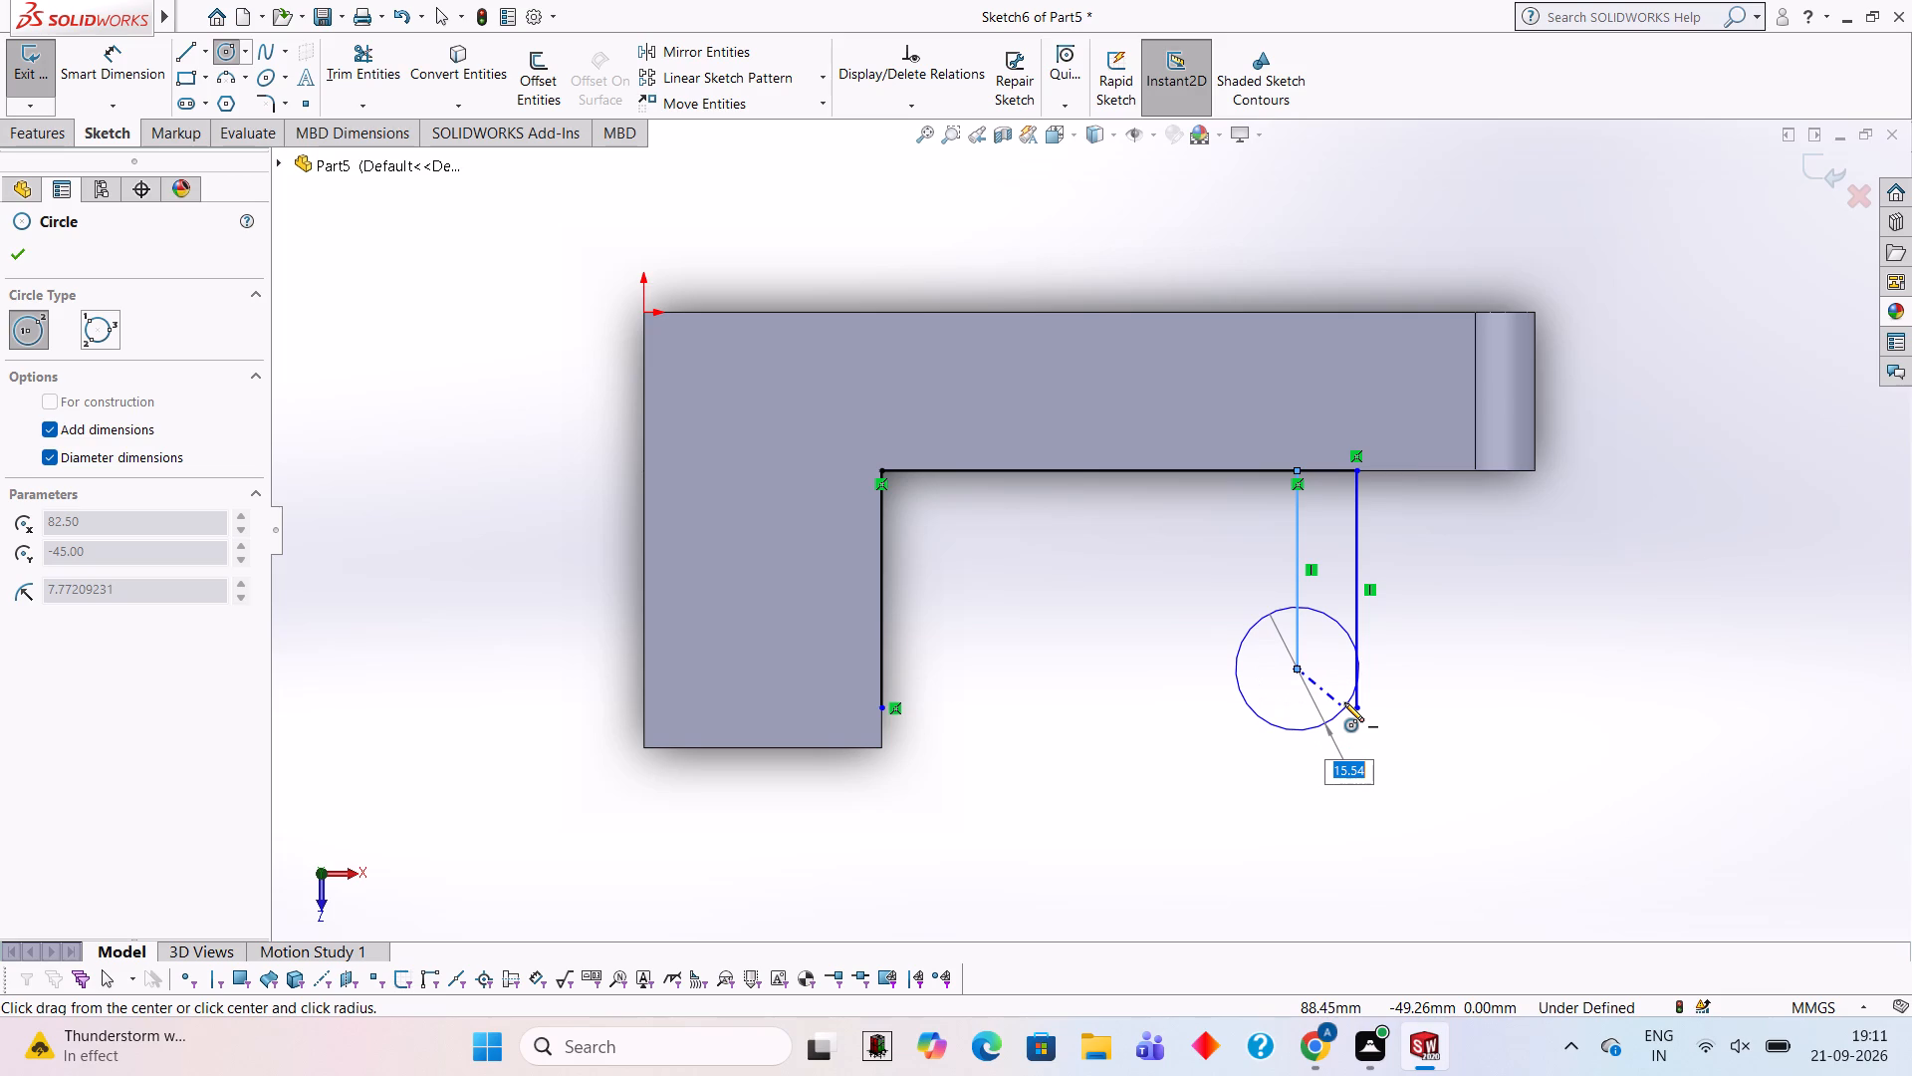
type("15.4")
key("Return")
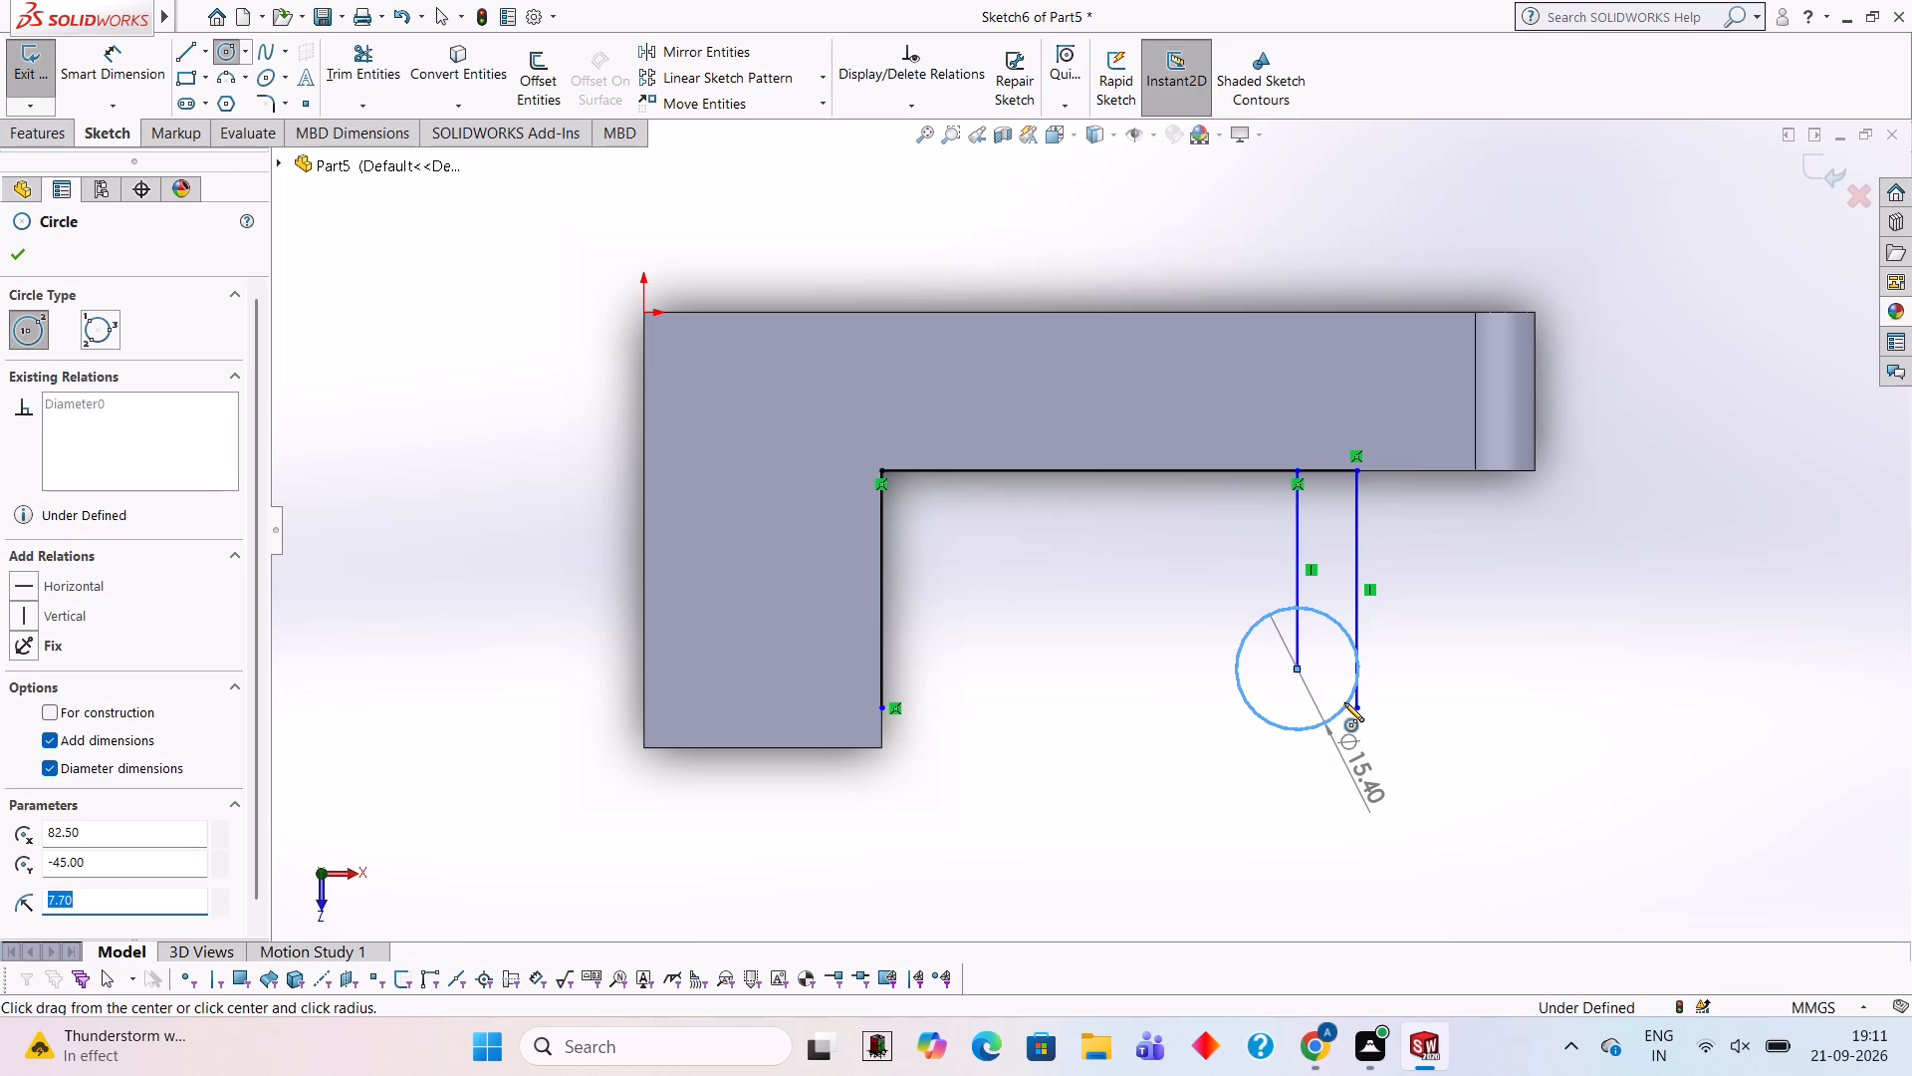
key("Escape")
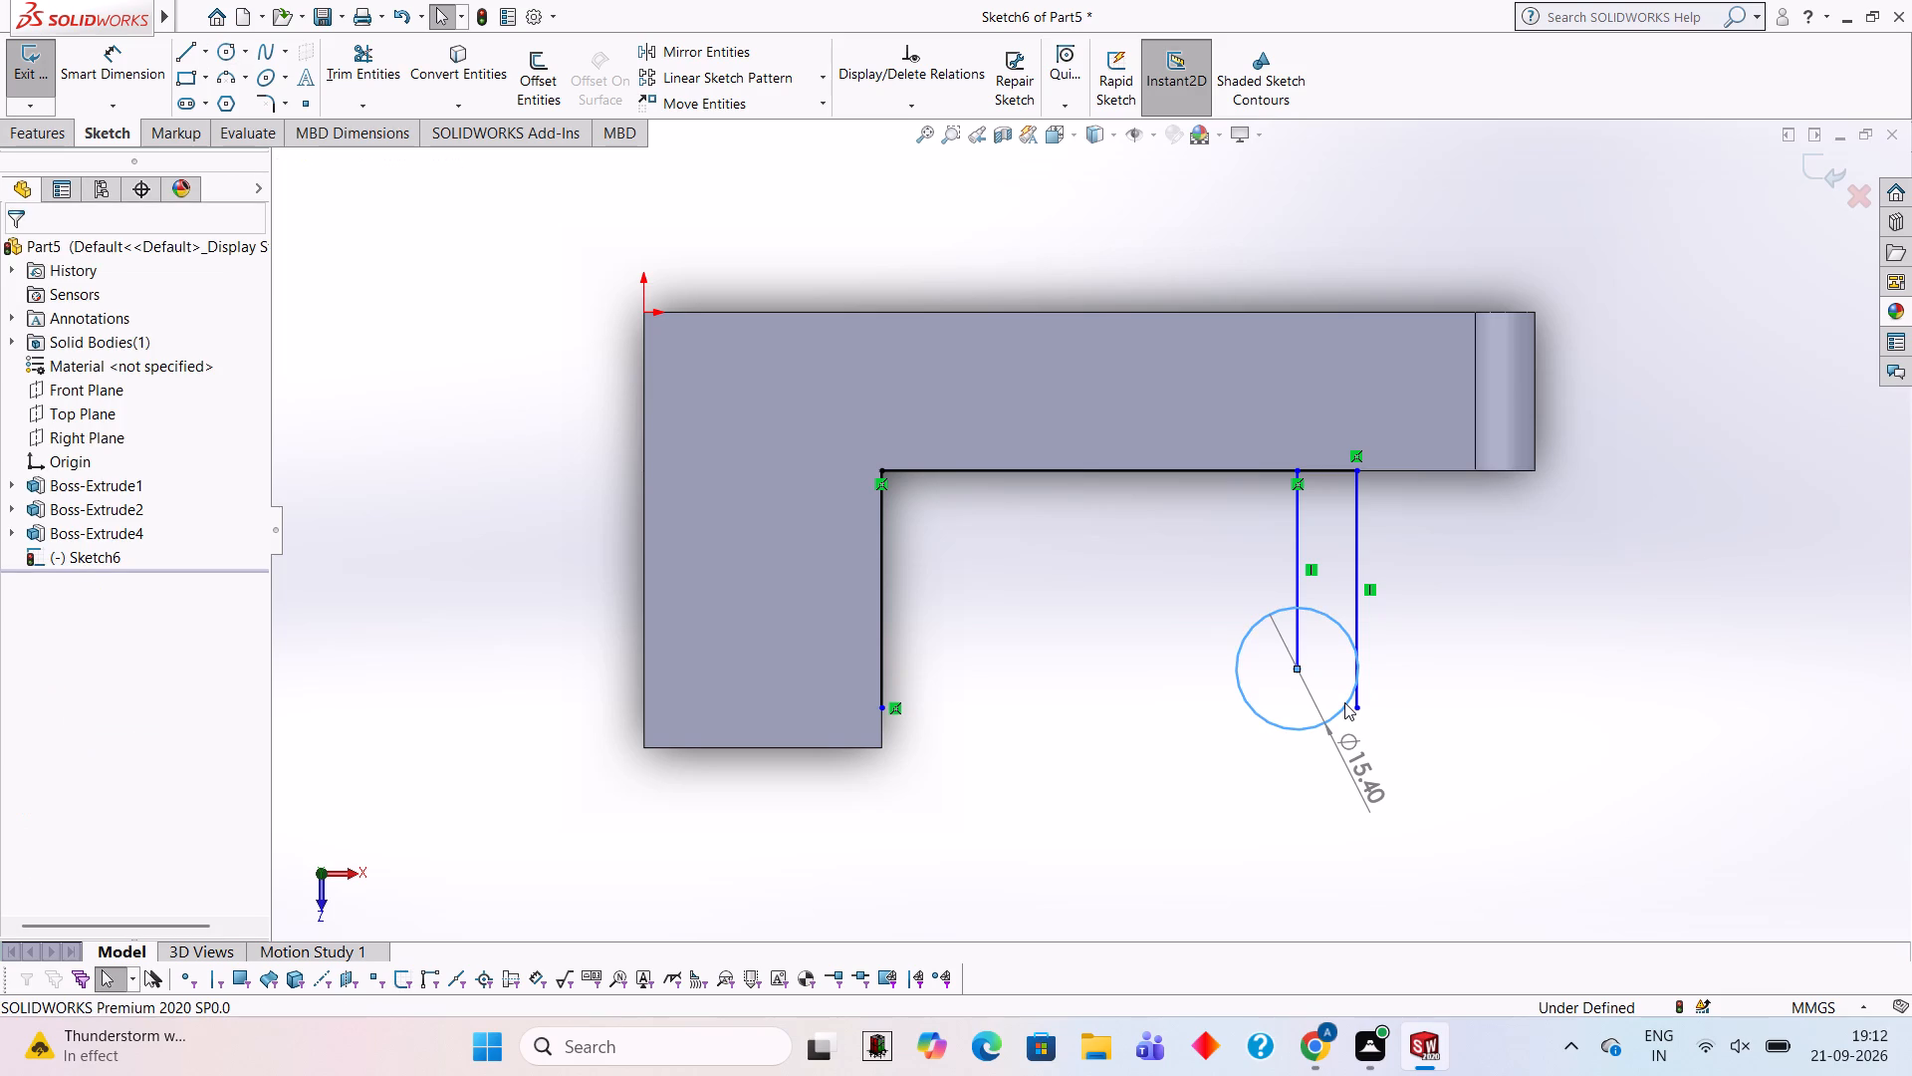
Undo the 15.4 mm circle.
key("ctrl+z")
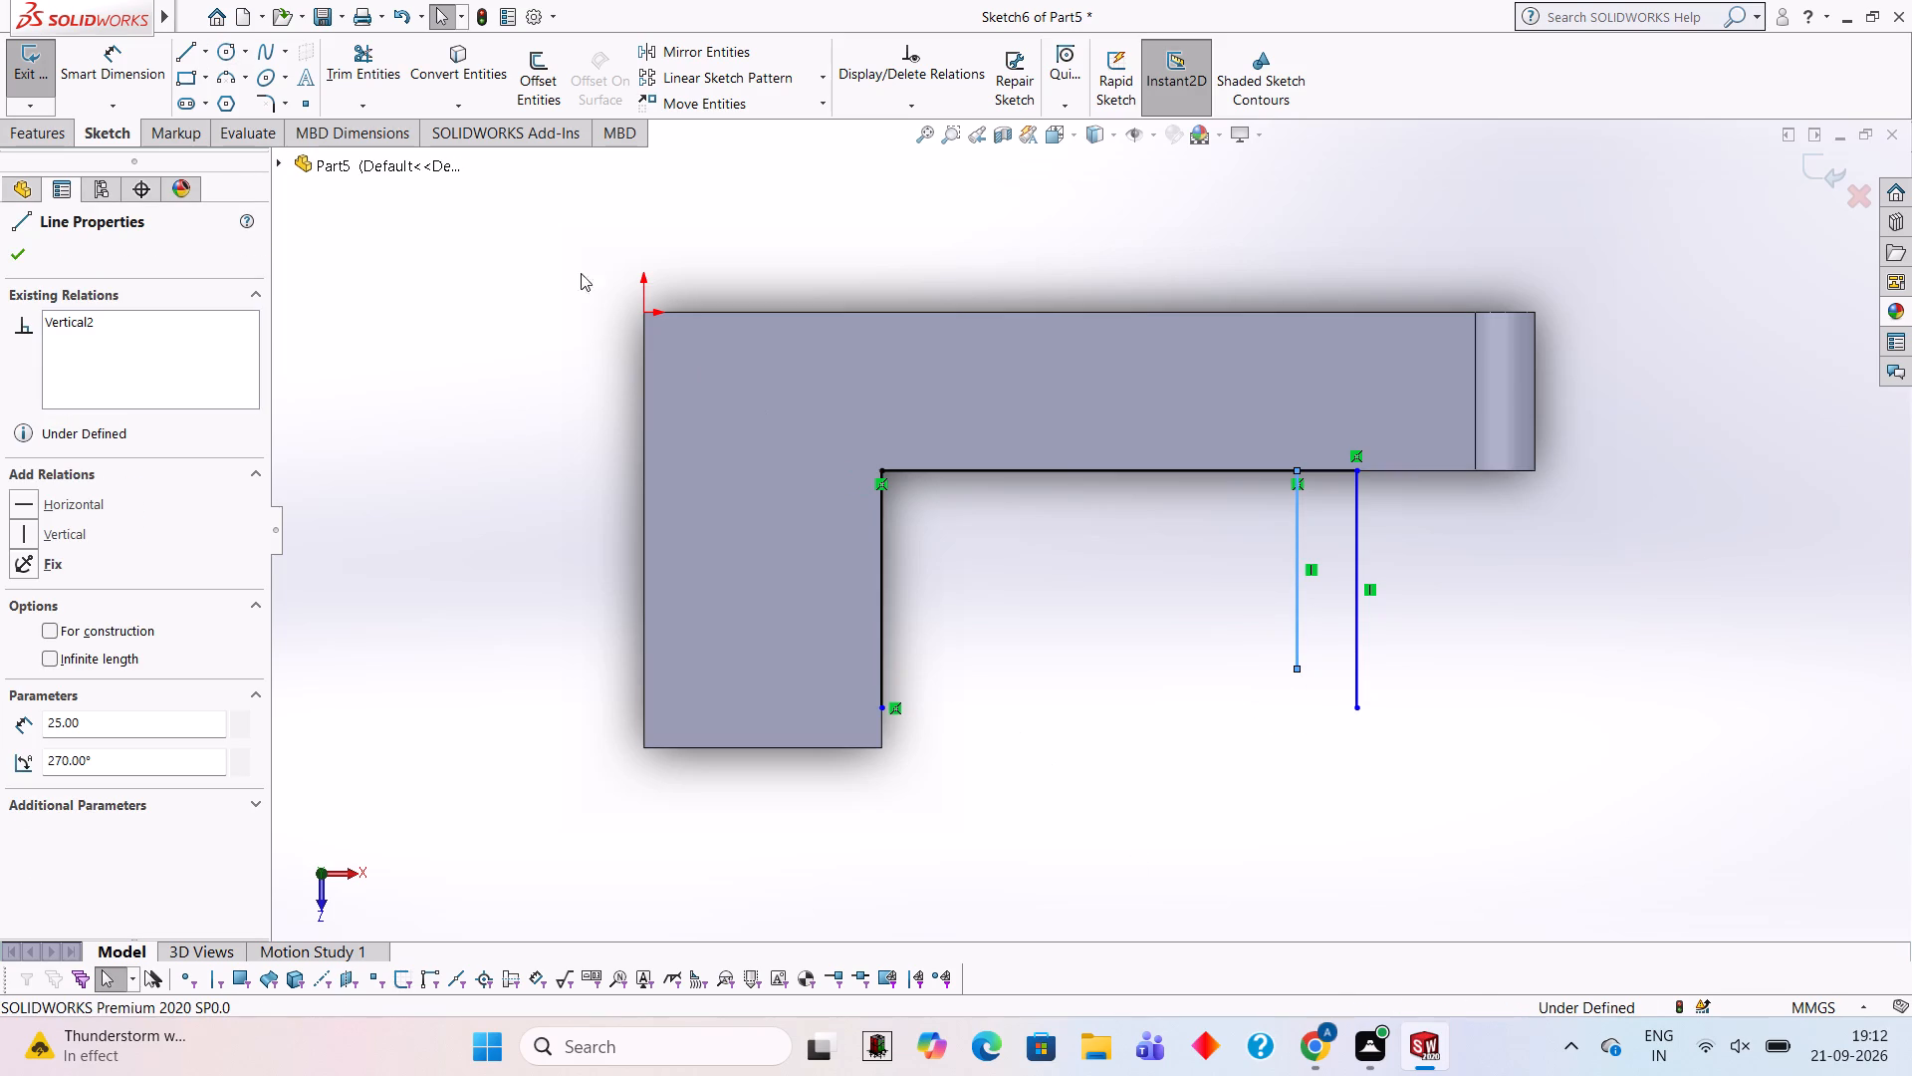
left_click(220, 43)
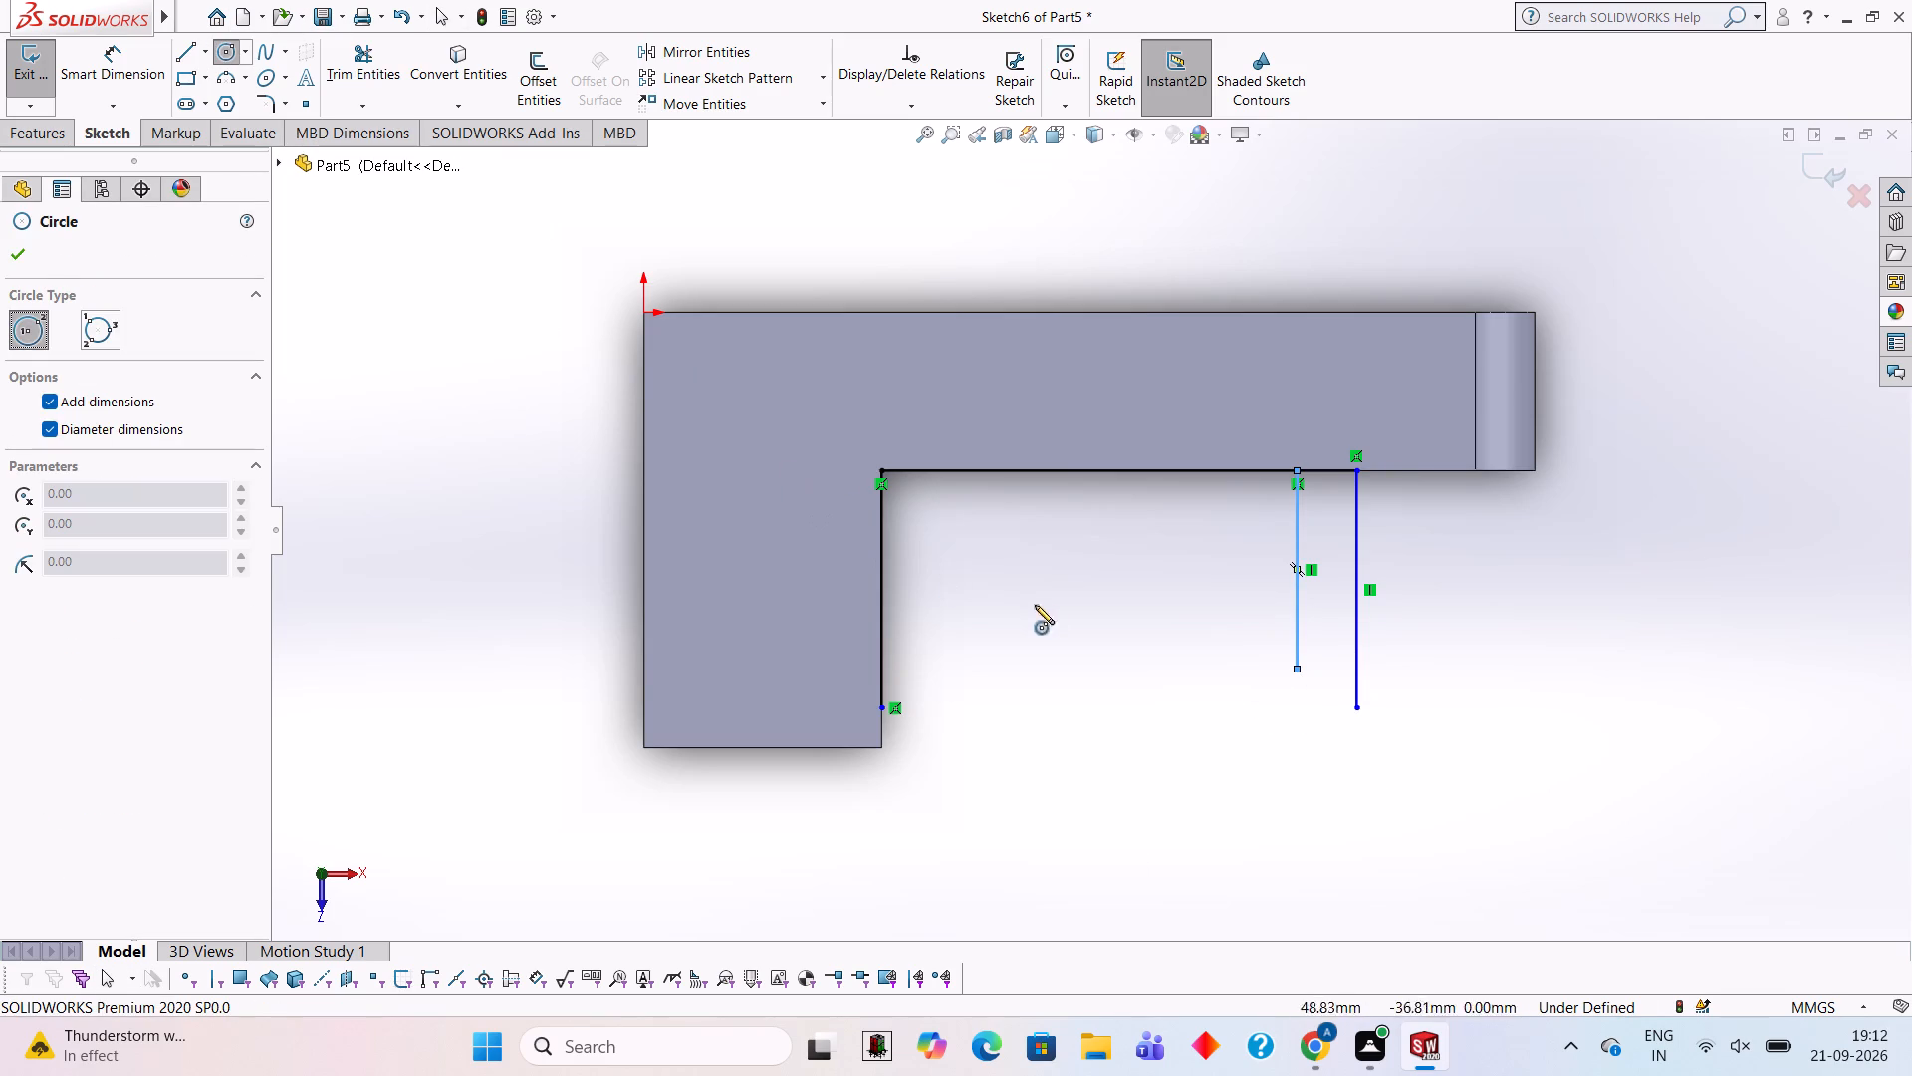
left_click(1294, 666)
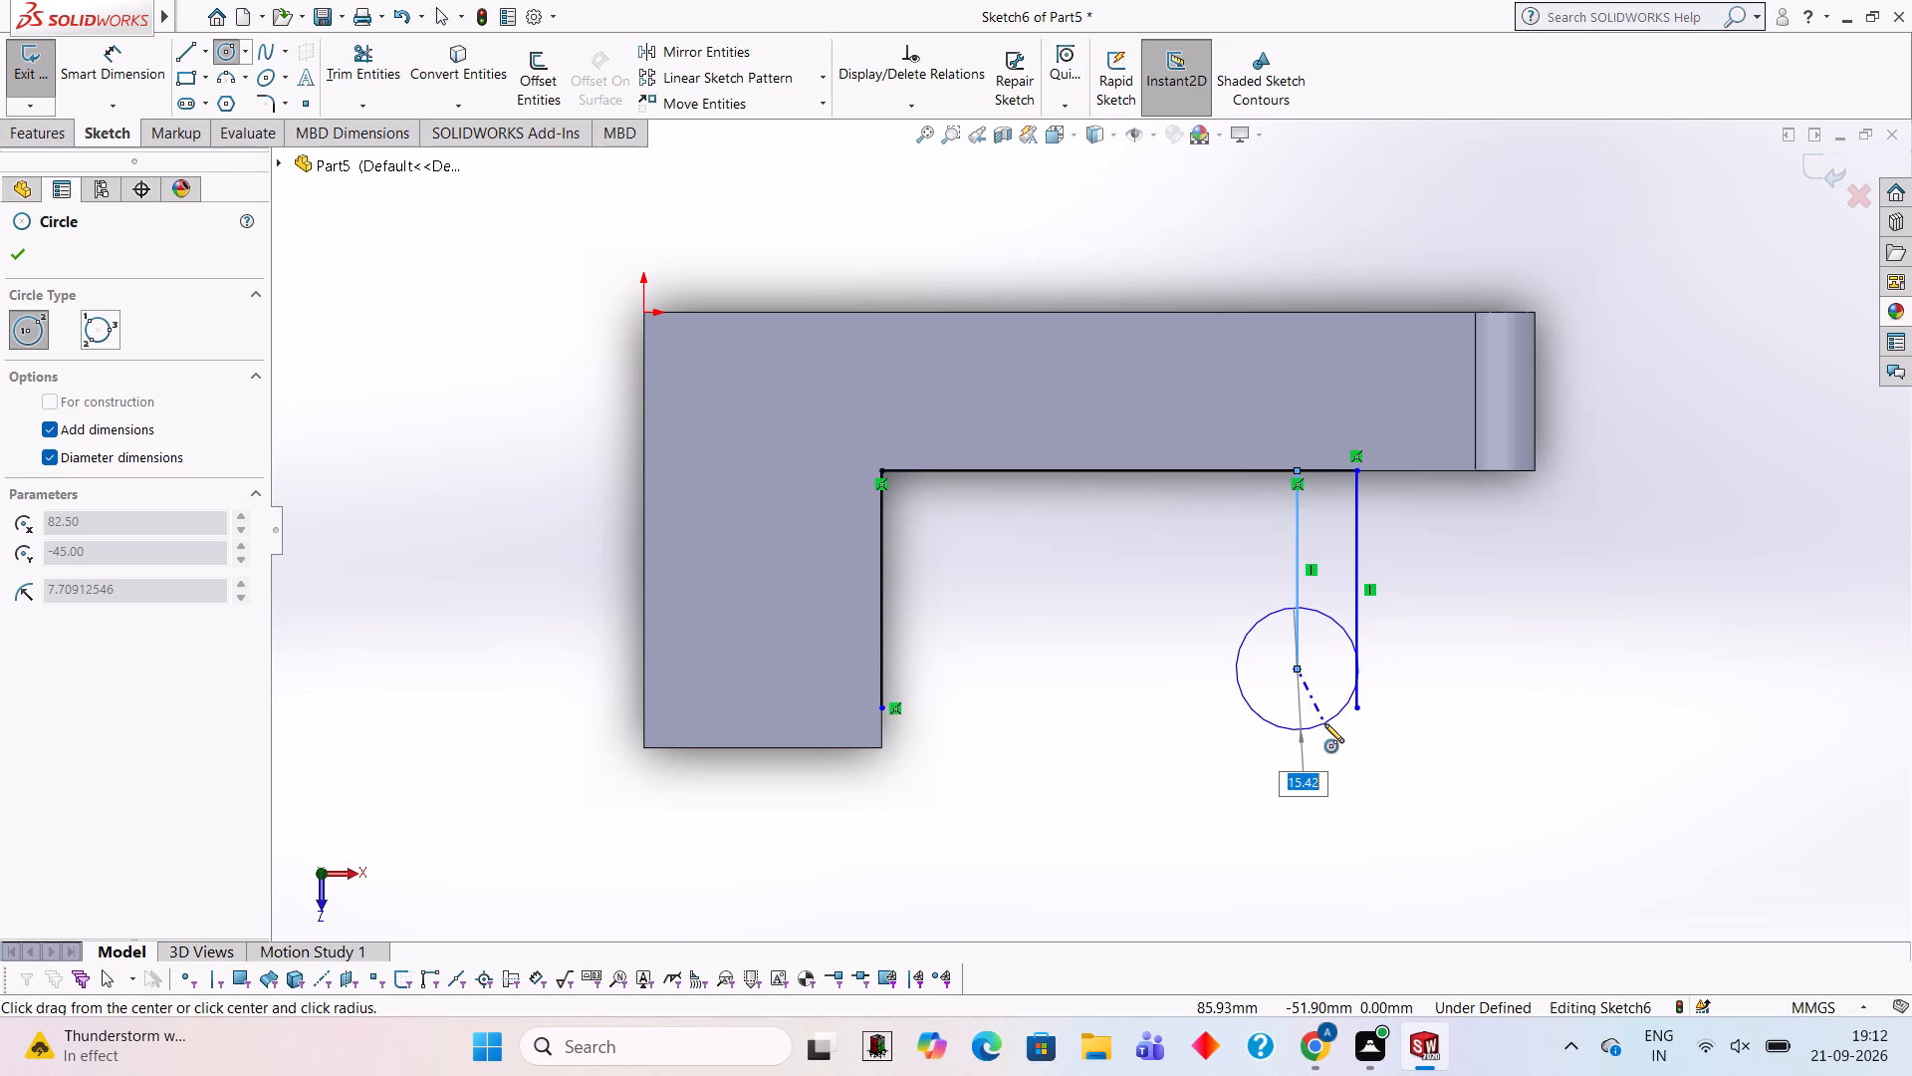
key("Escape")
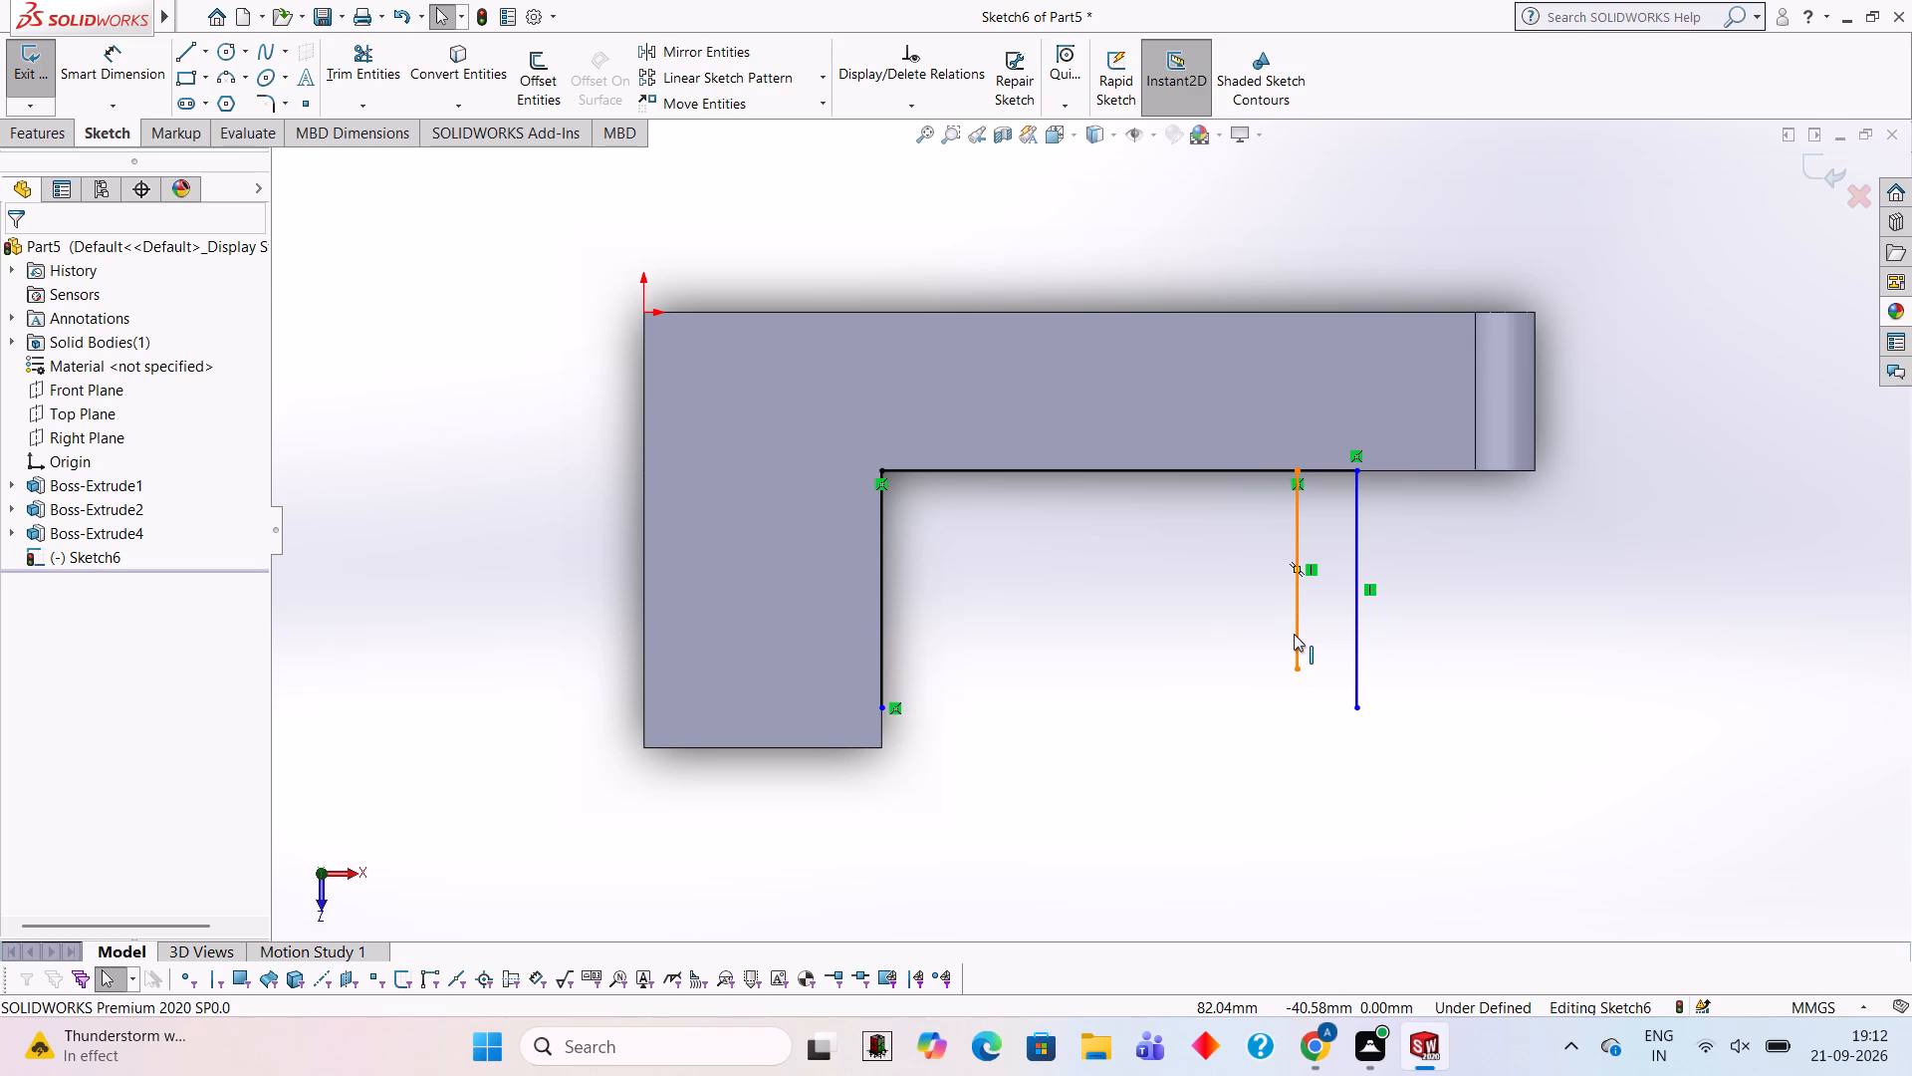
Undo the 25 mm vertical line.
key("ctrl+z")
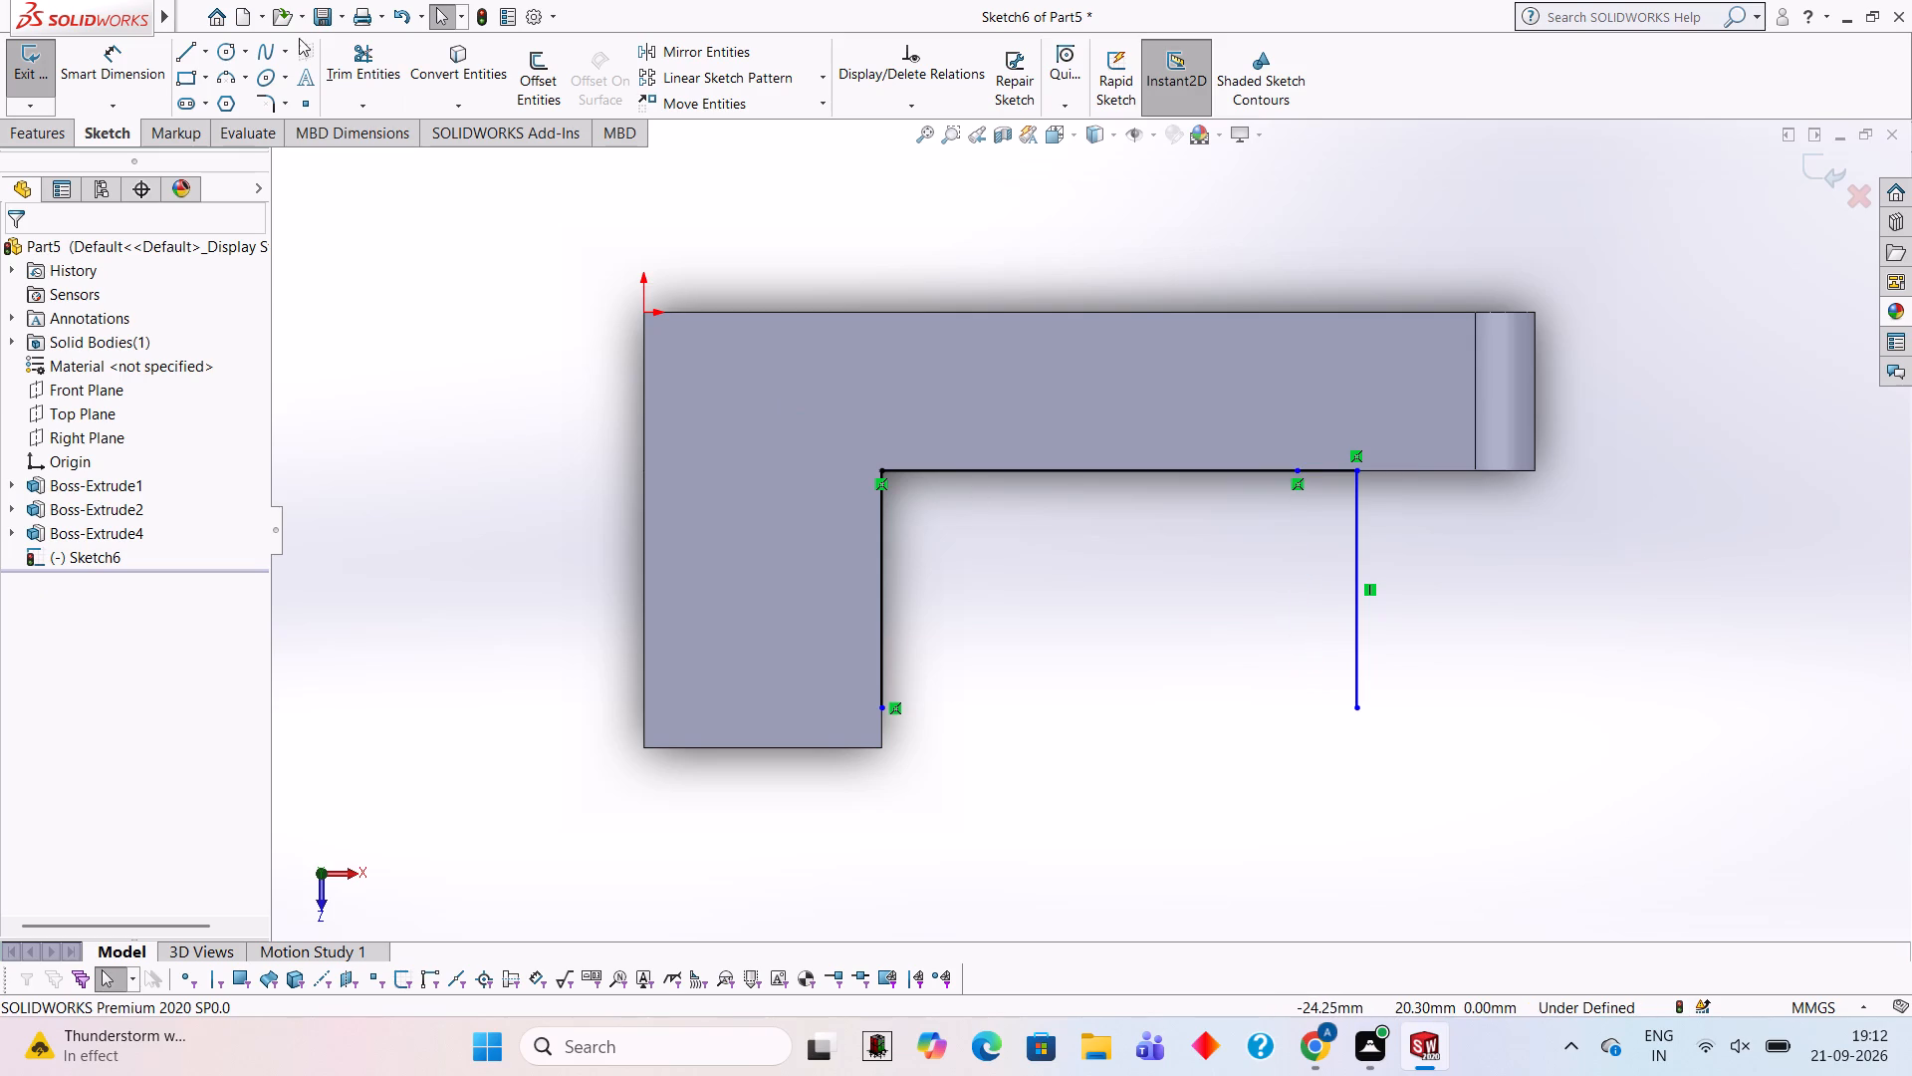
Sketch a 24 mm vertical line down from the inner point on the horizontal edge, beside the outer vertical line.
left_click(194, 43)
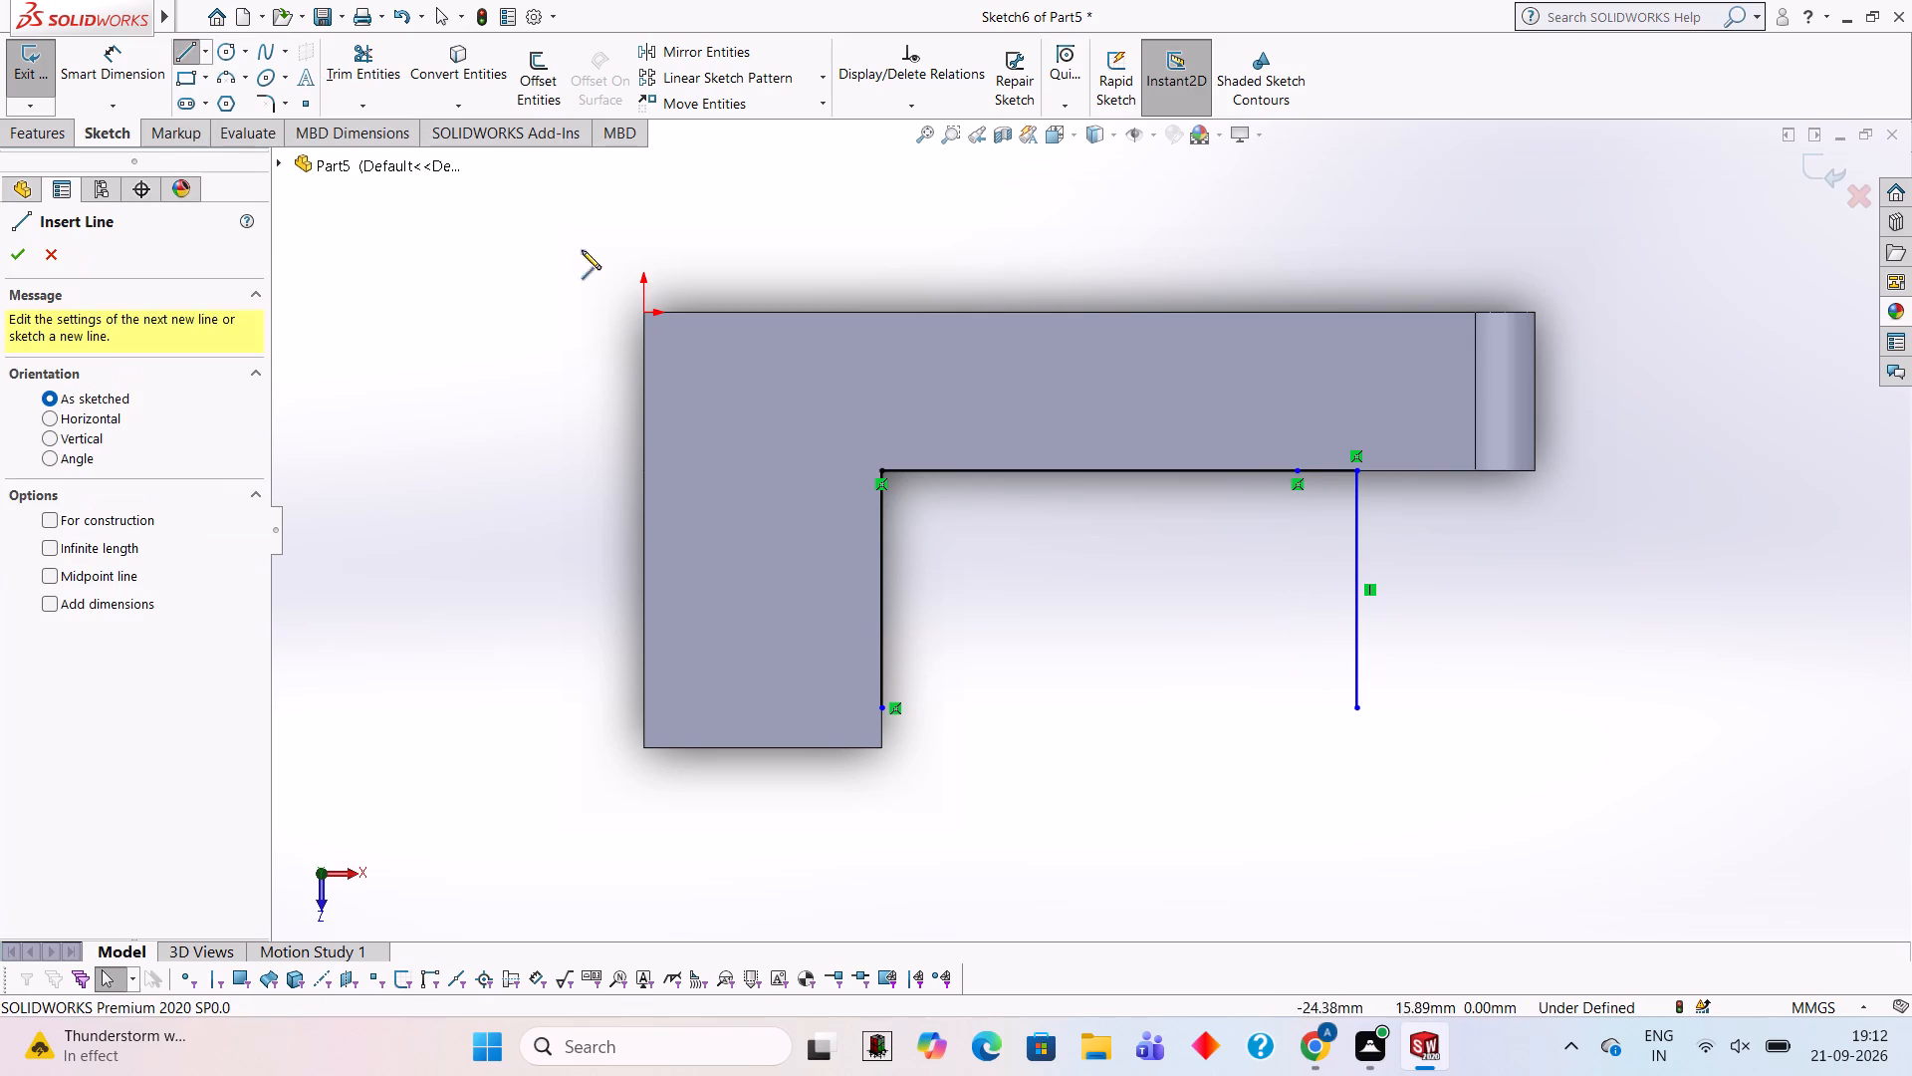
left_click(1294, 467)
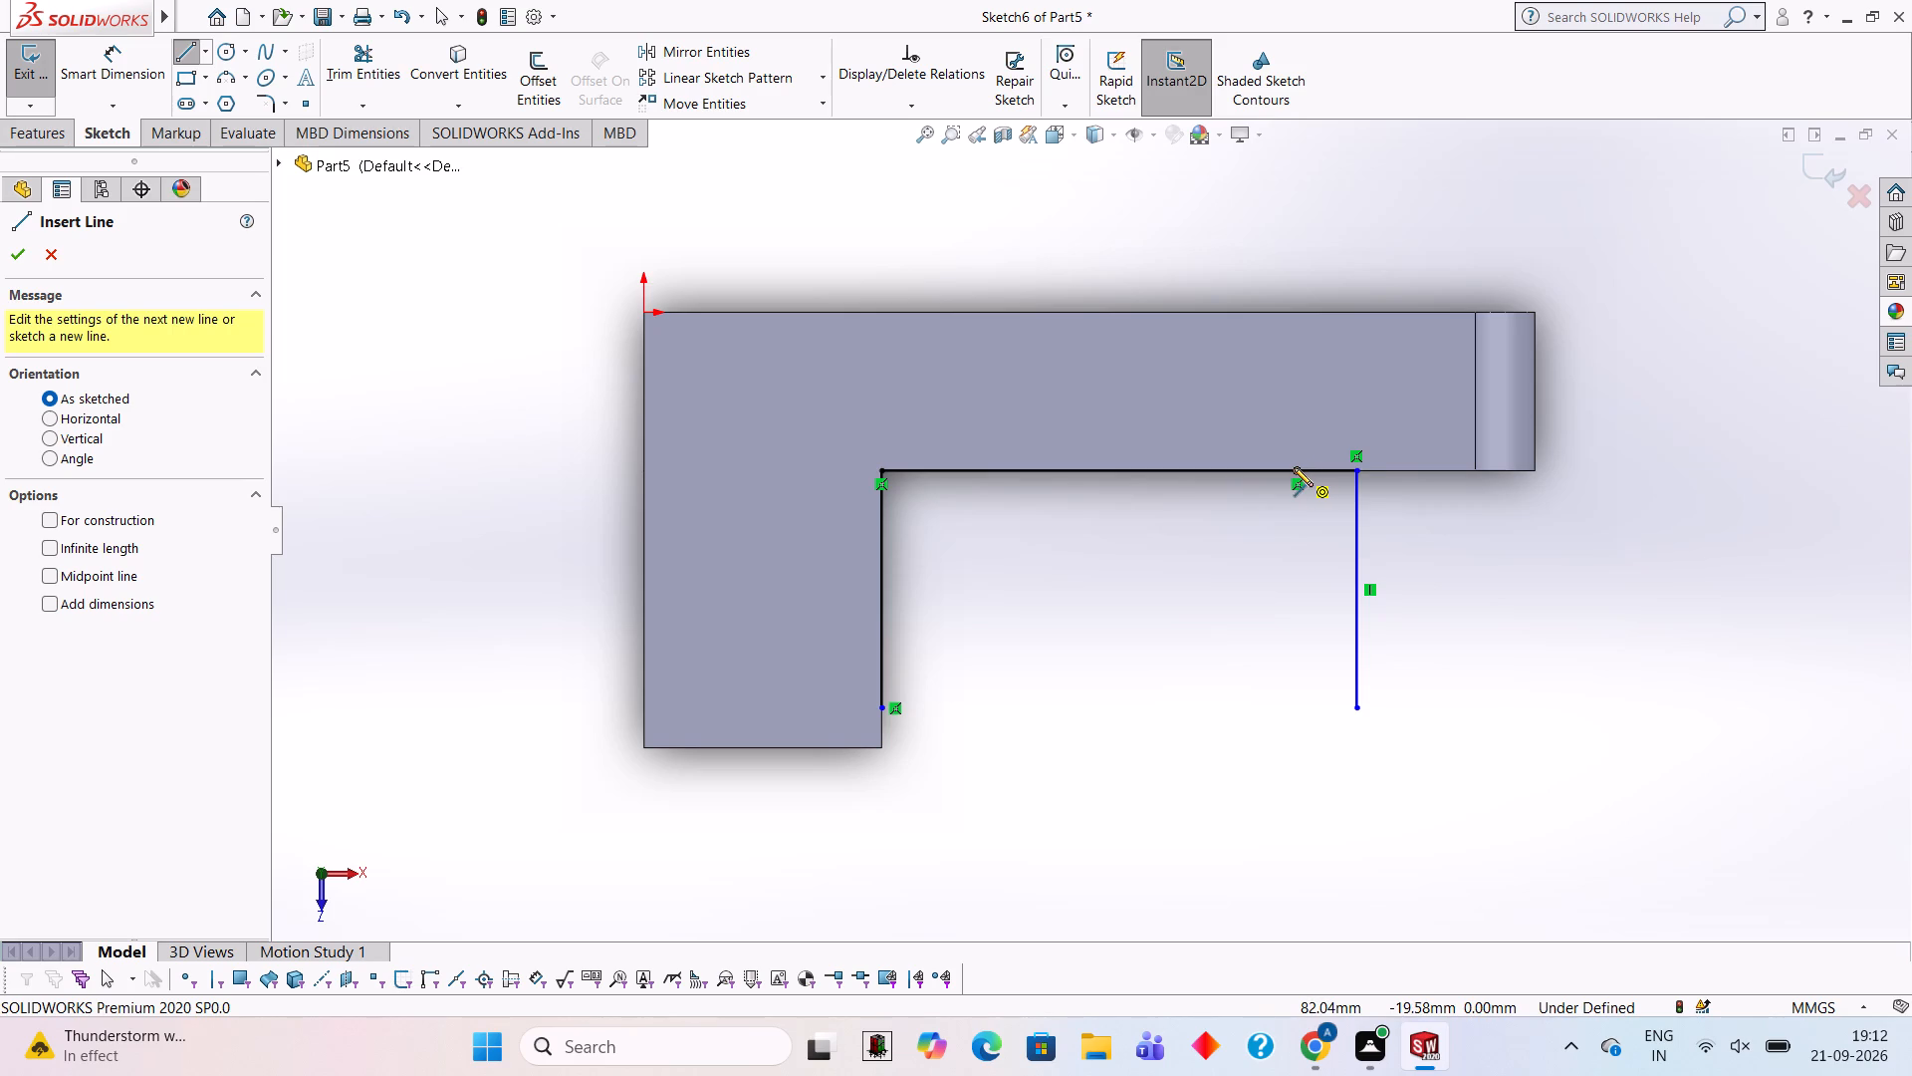
type("24")
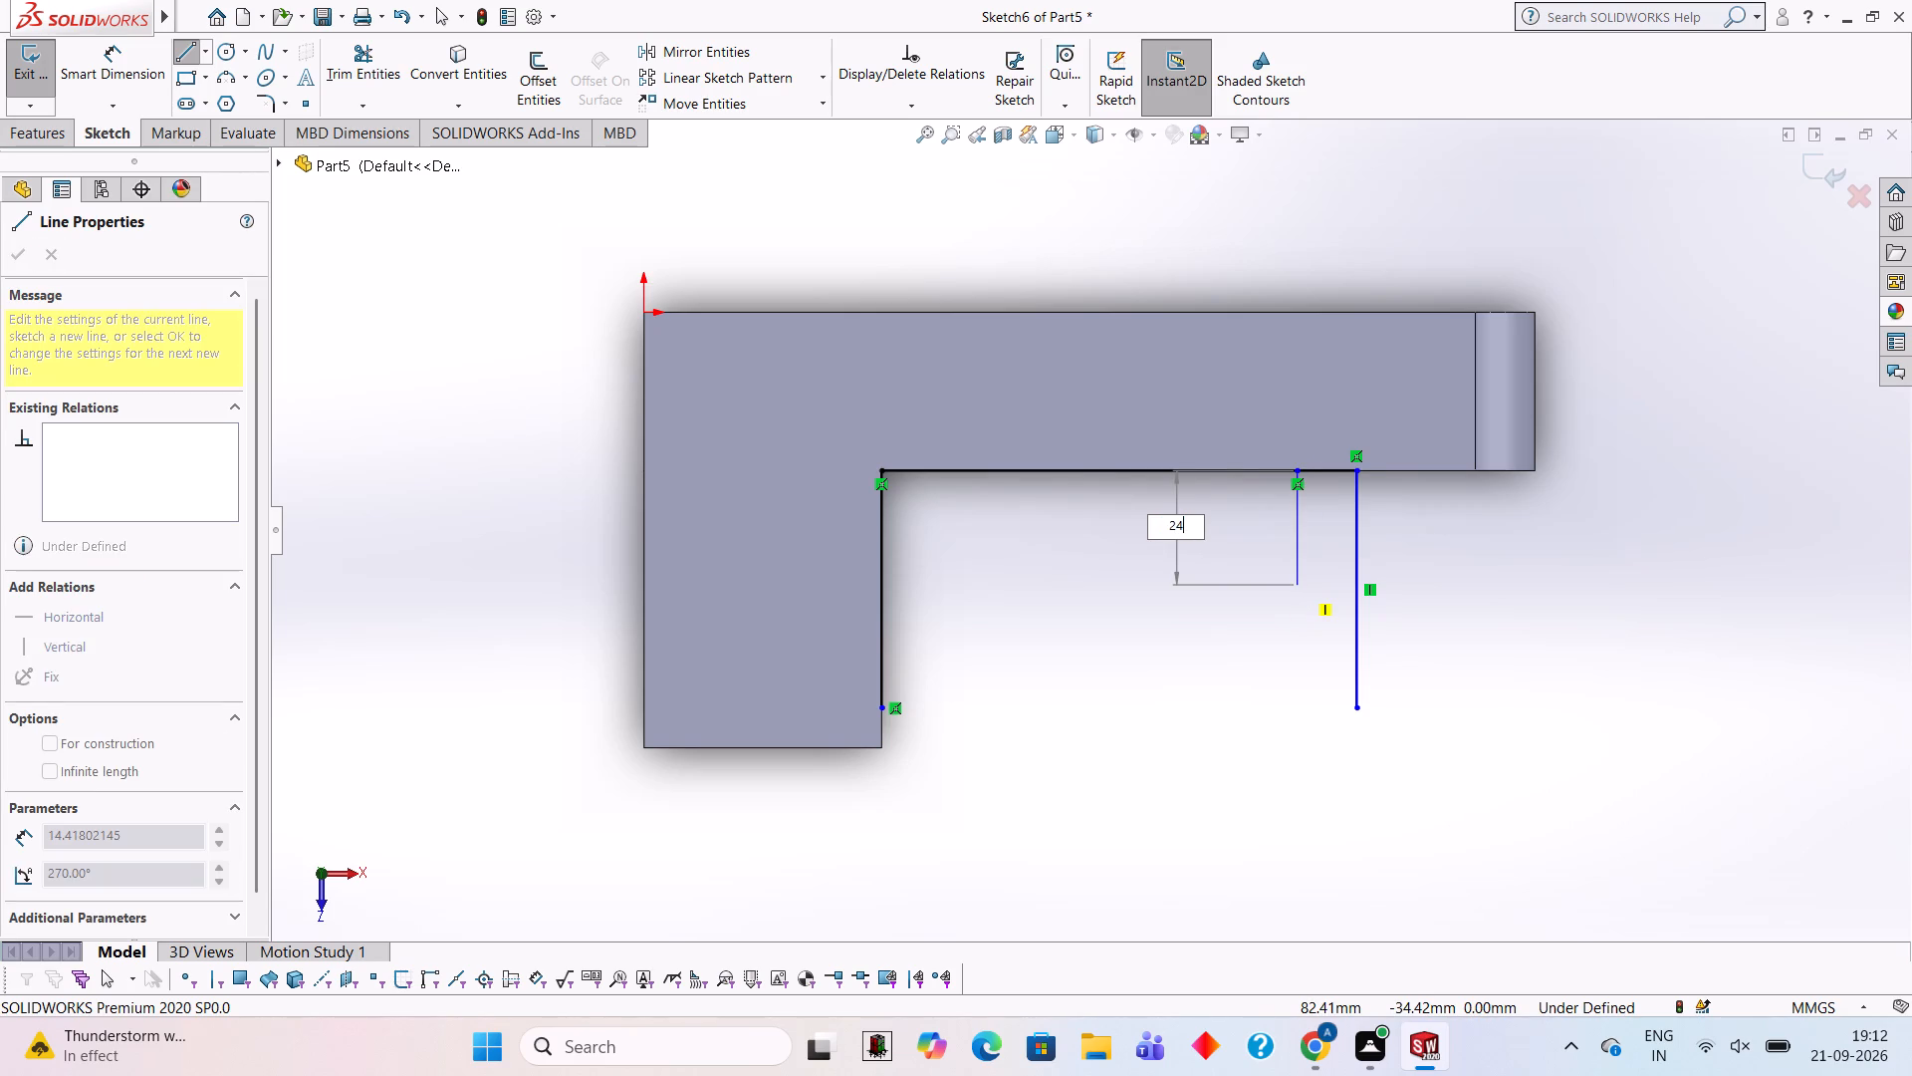
key("Return")
key("Escape")
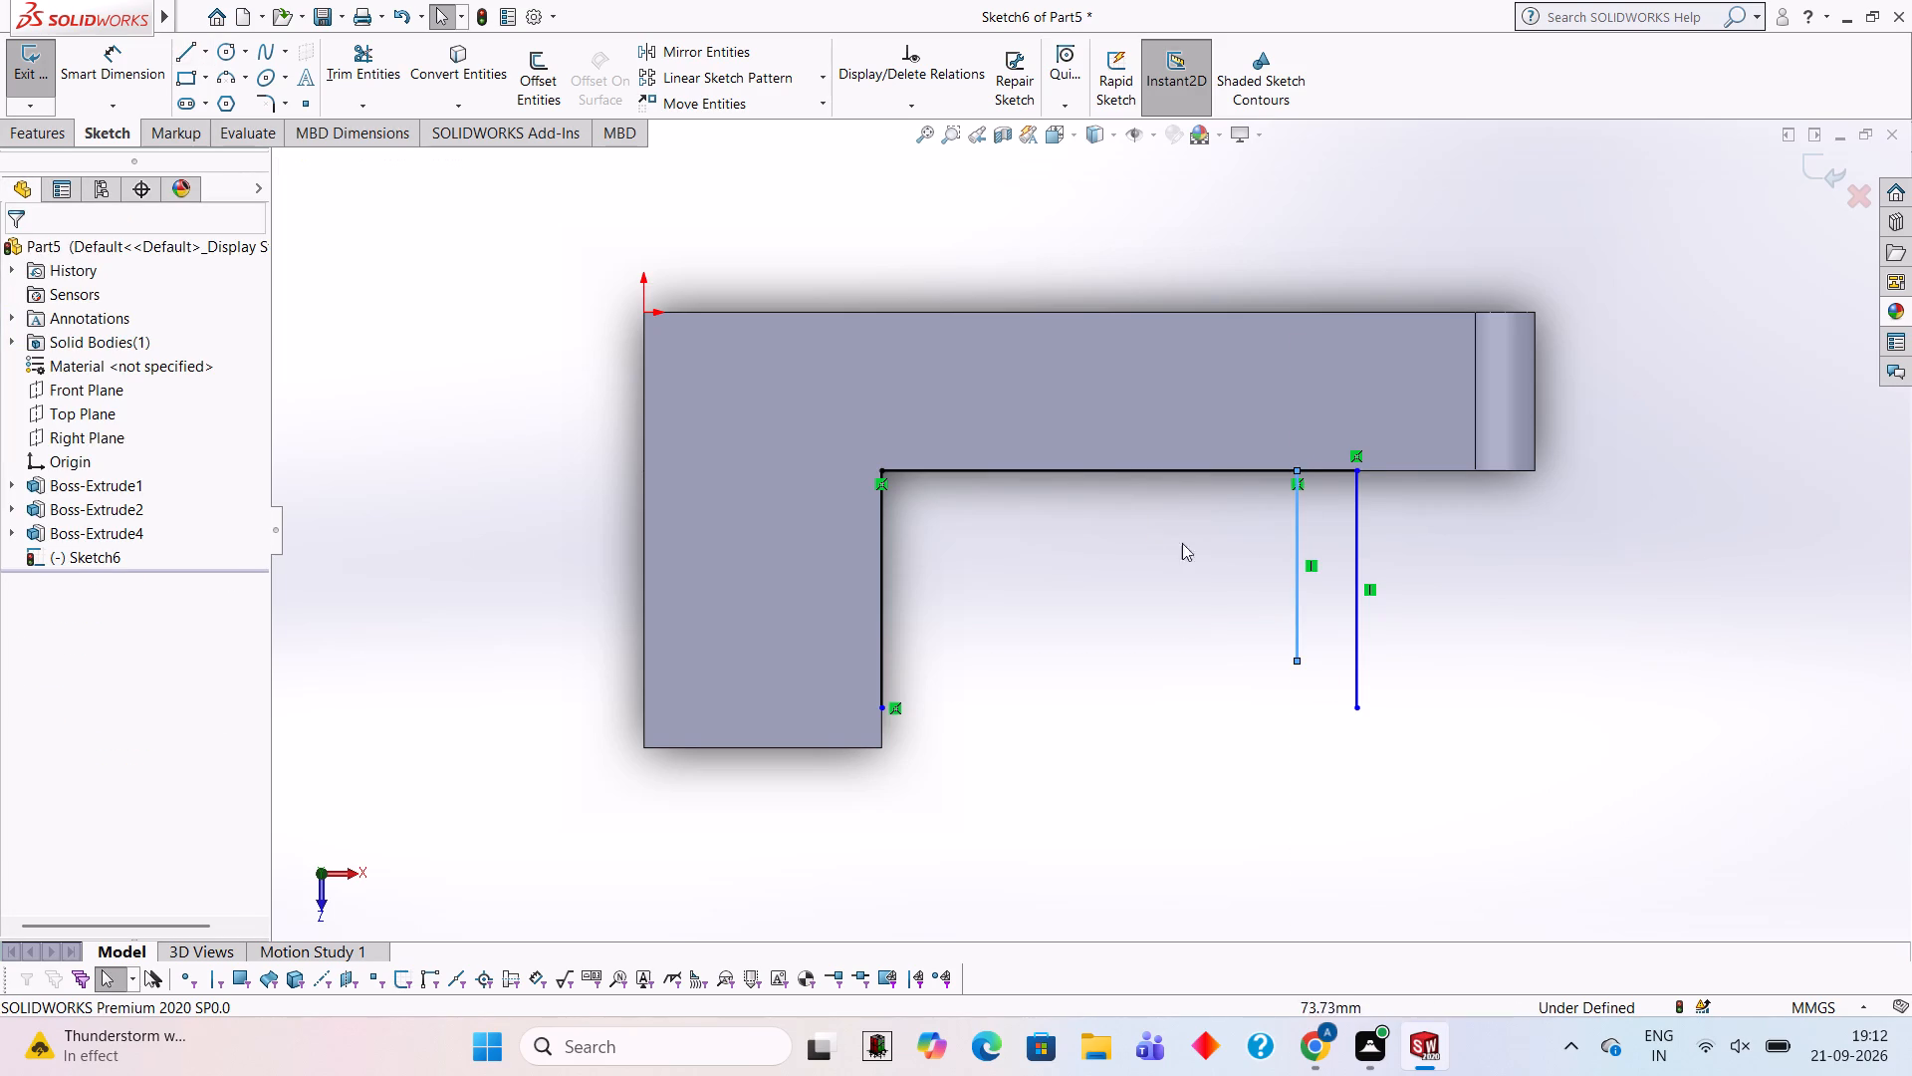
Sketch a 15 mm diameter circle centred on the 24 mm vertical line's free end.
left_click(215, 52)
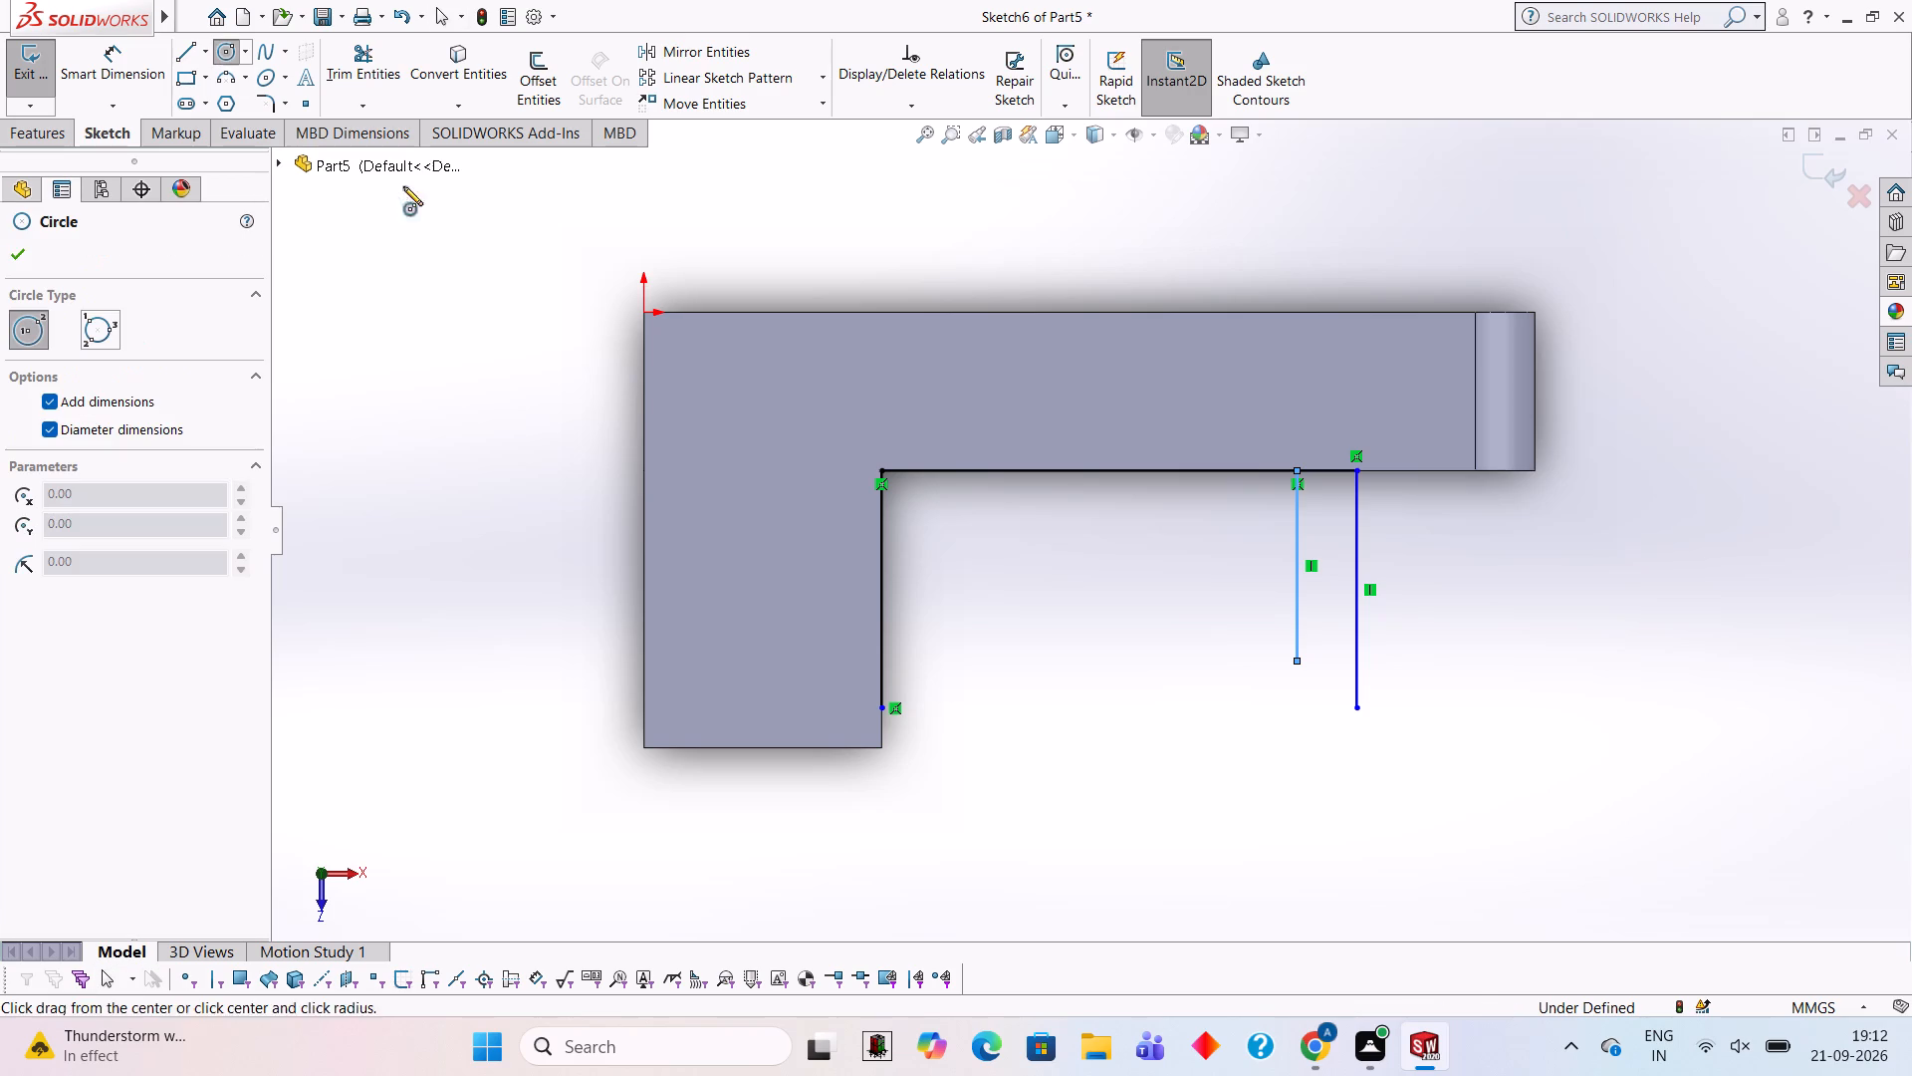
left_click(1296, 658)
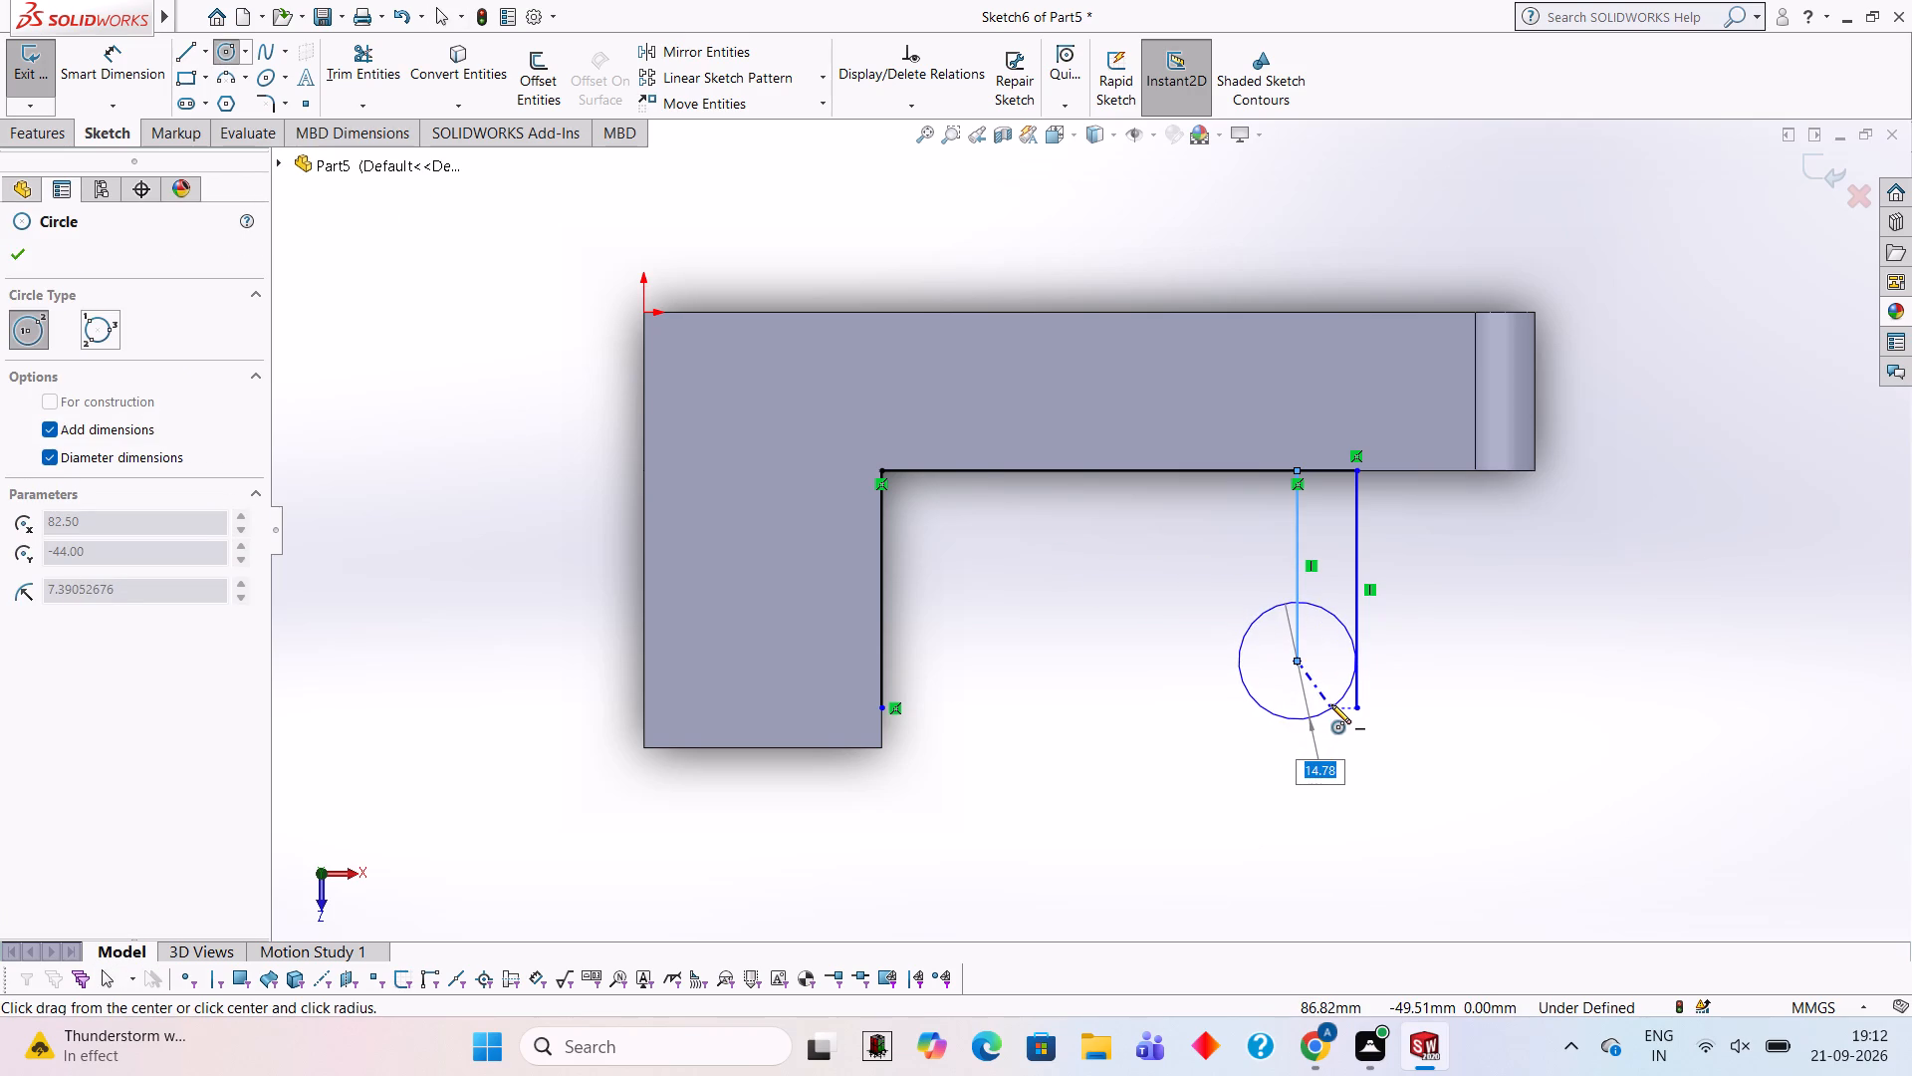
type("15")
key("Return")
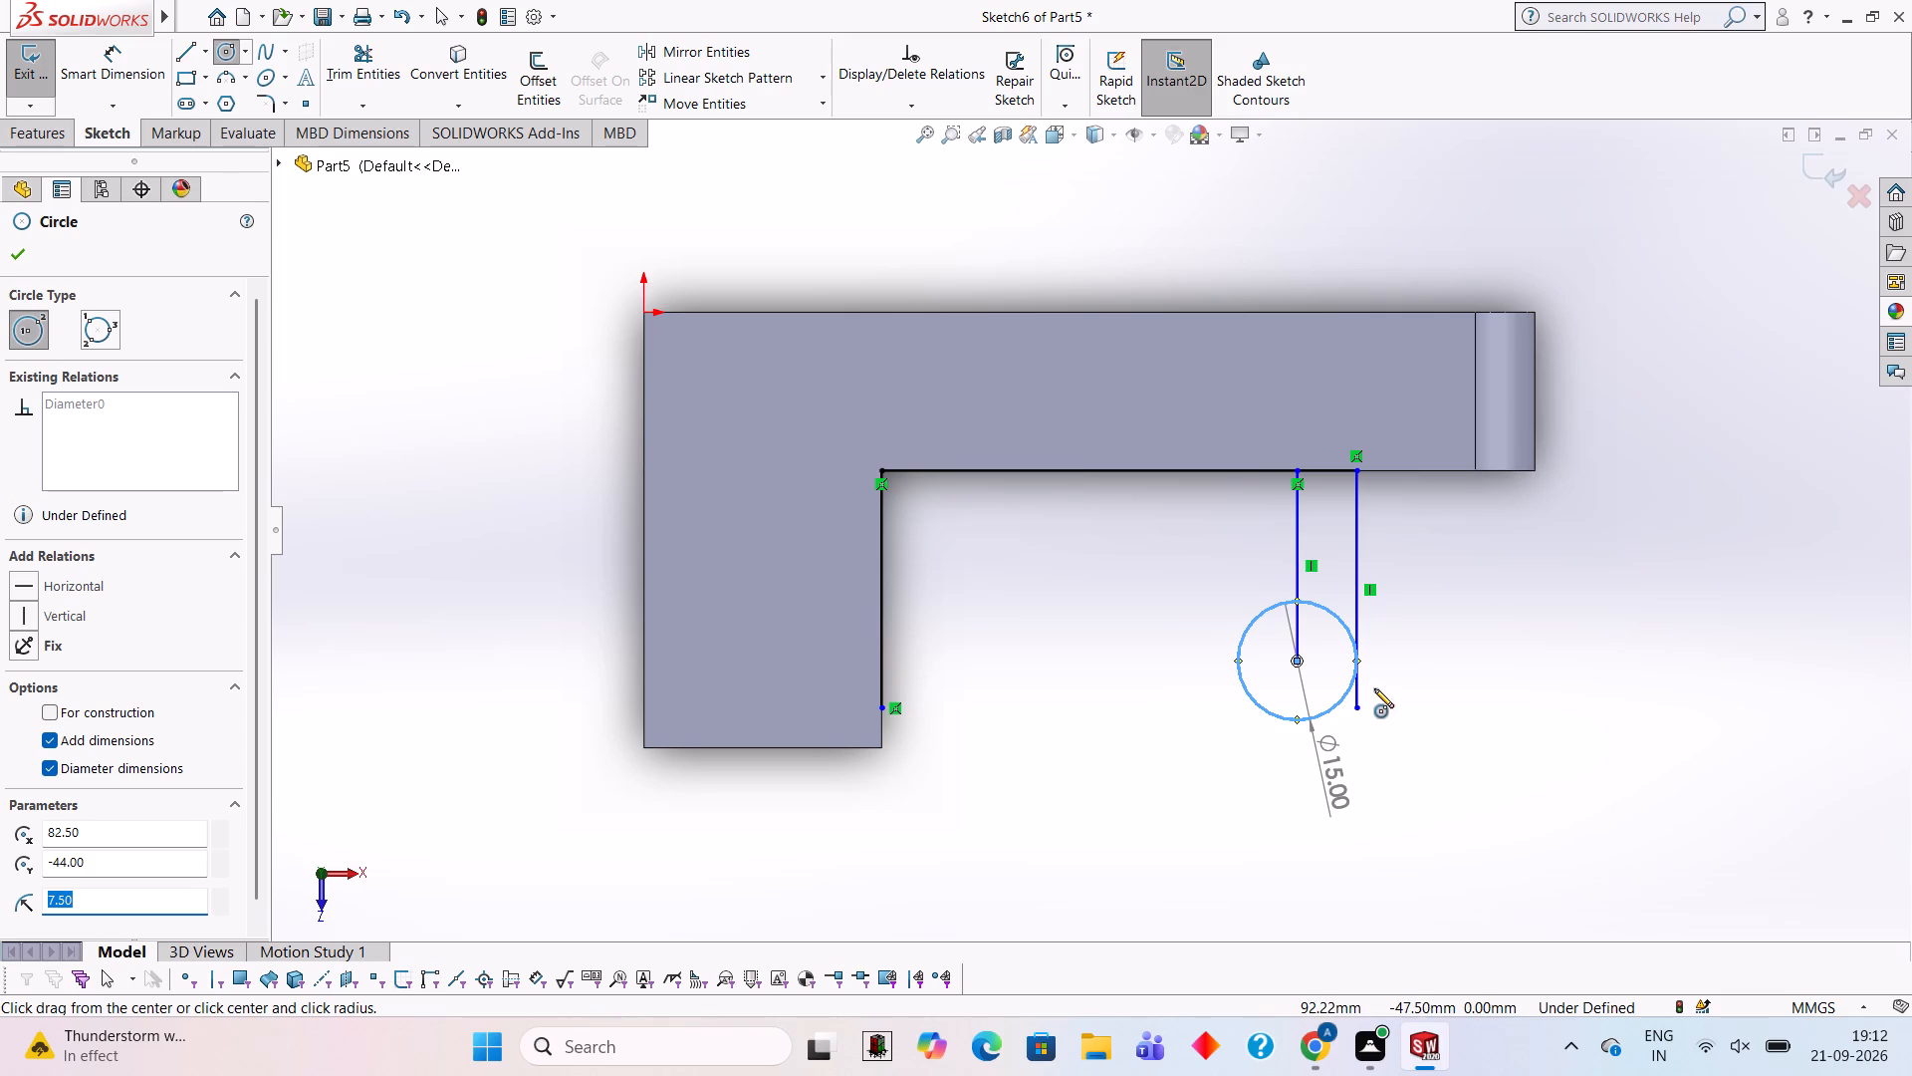
Examine closely where the 15 mm circle meets the outer vertical line.
scroll(1373, 686, "down", 16)
scroll(1139, 545, "down", 4)
scroll(1139, 545, "up", 1)
scroll(1139, 518, "down", 5)
scroll(1106, 365, "down", 4)
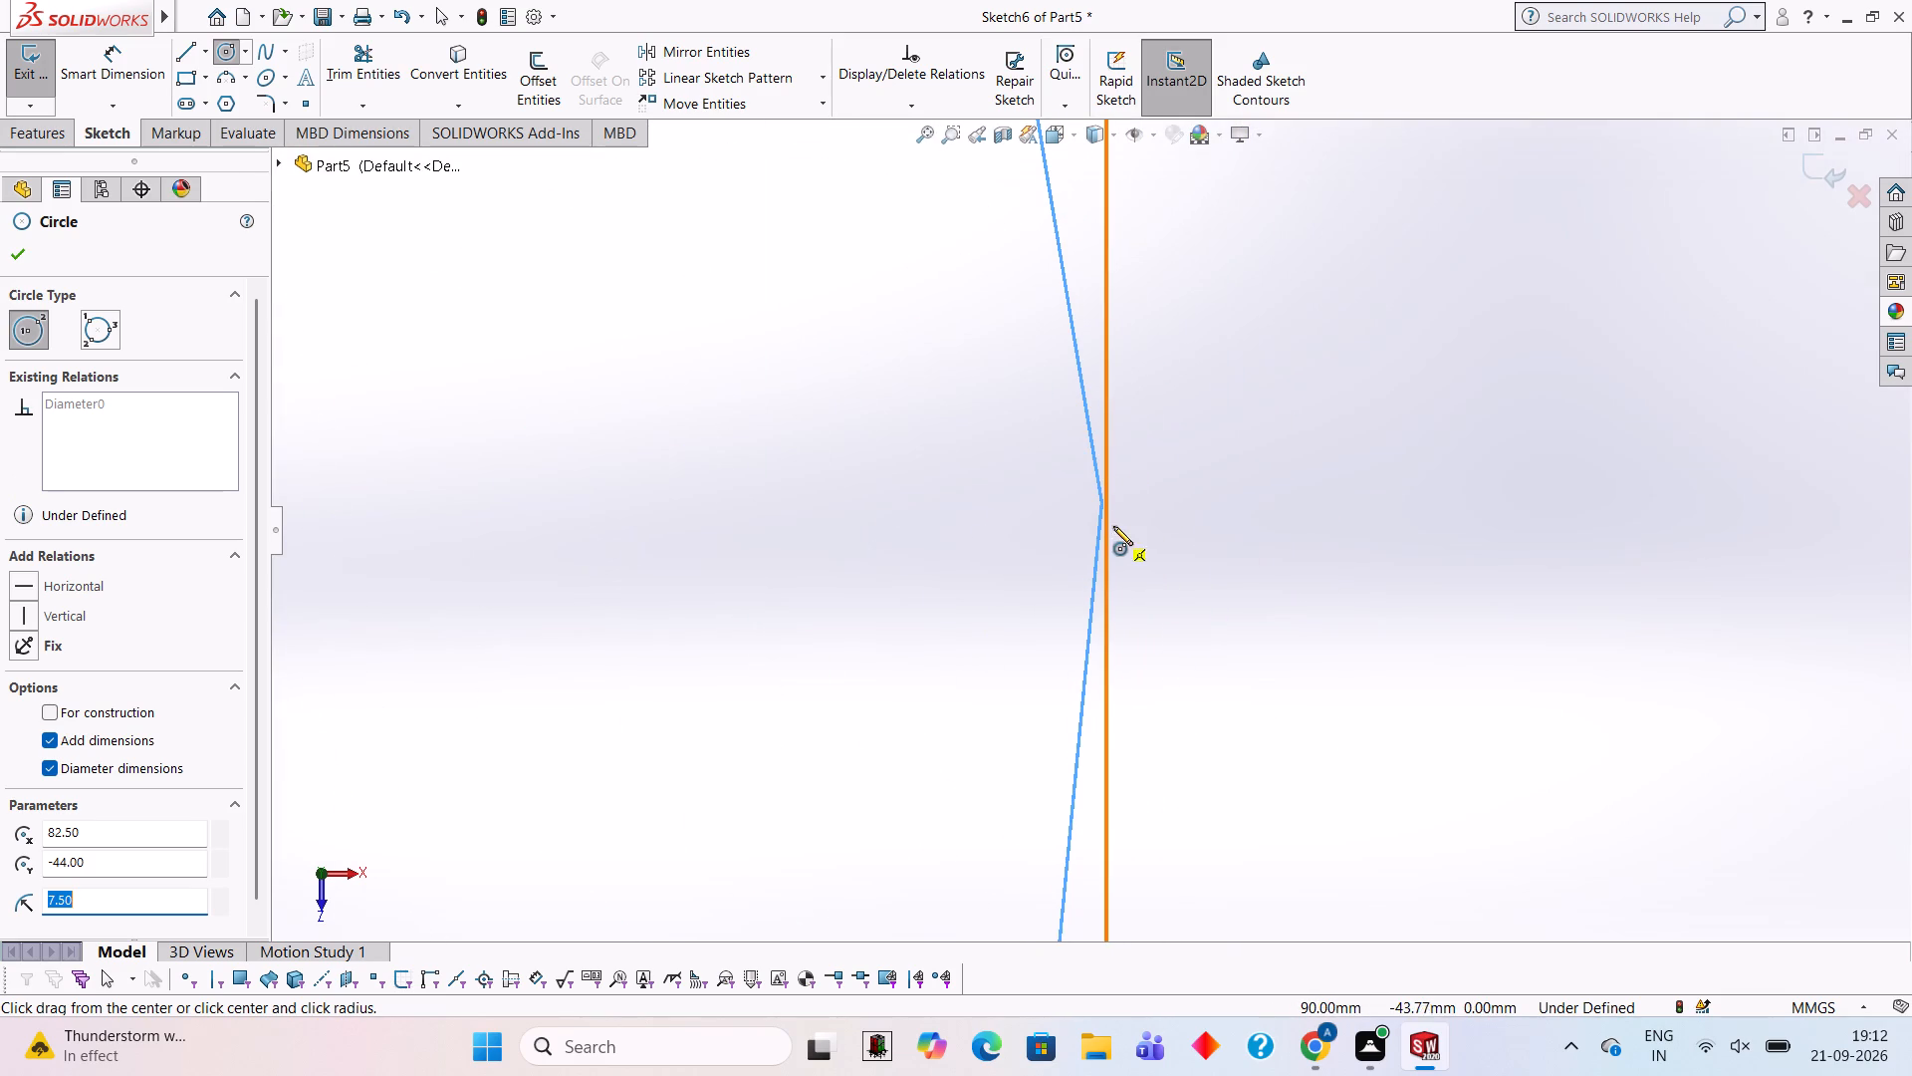
scroll(1113, 526, "down", 6)
scroll(1107, 505, "up", 16)
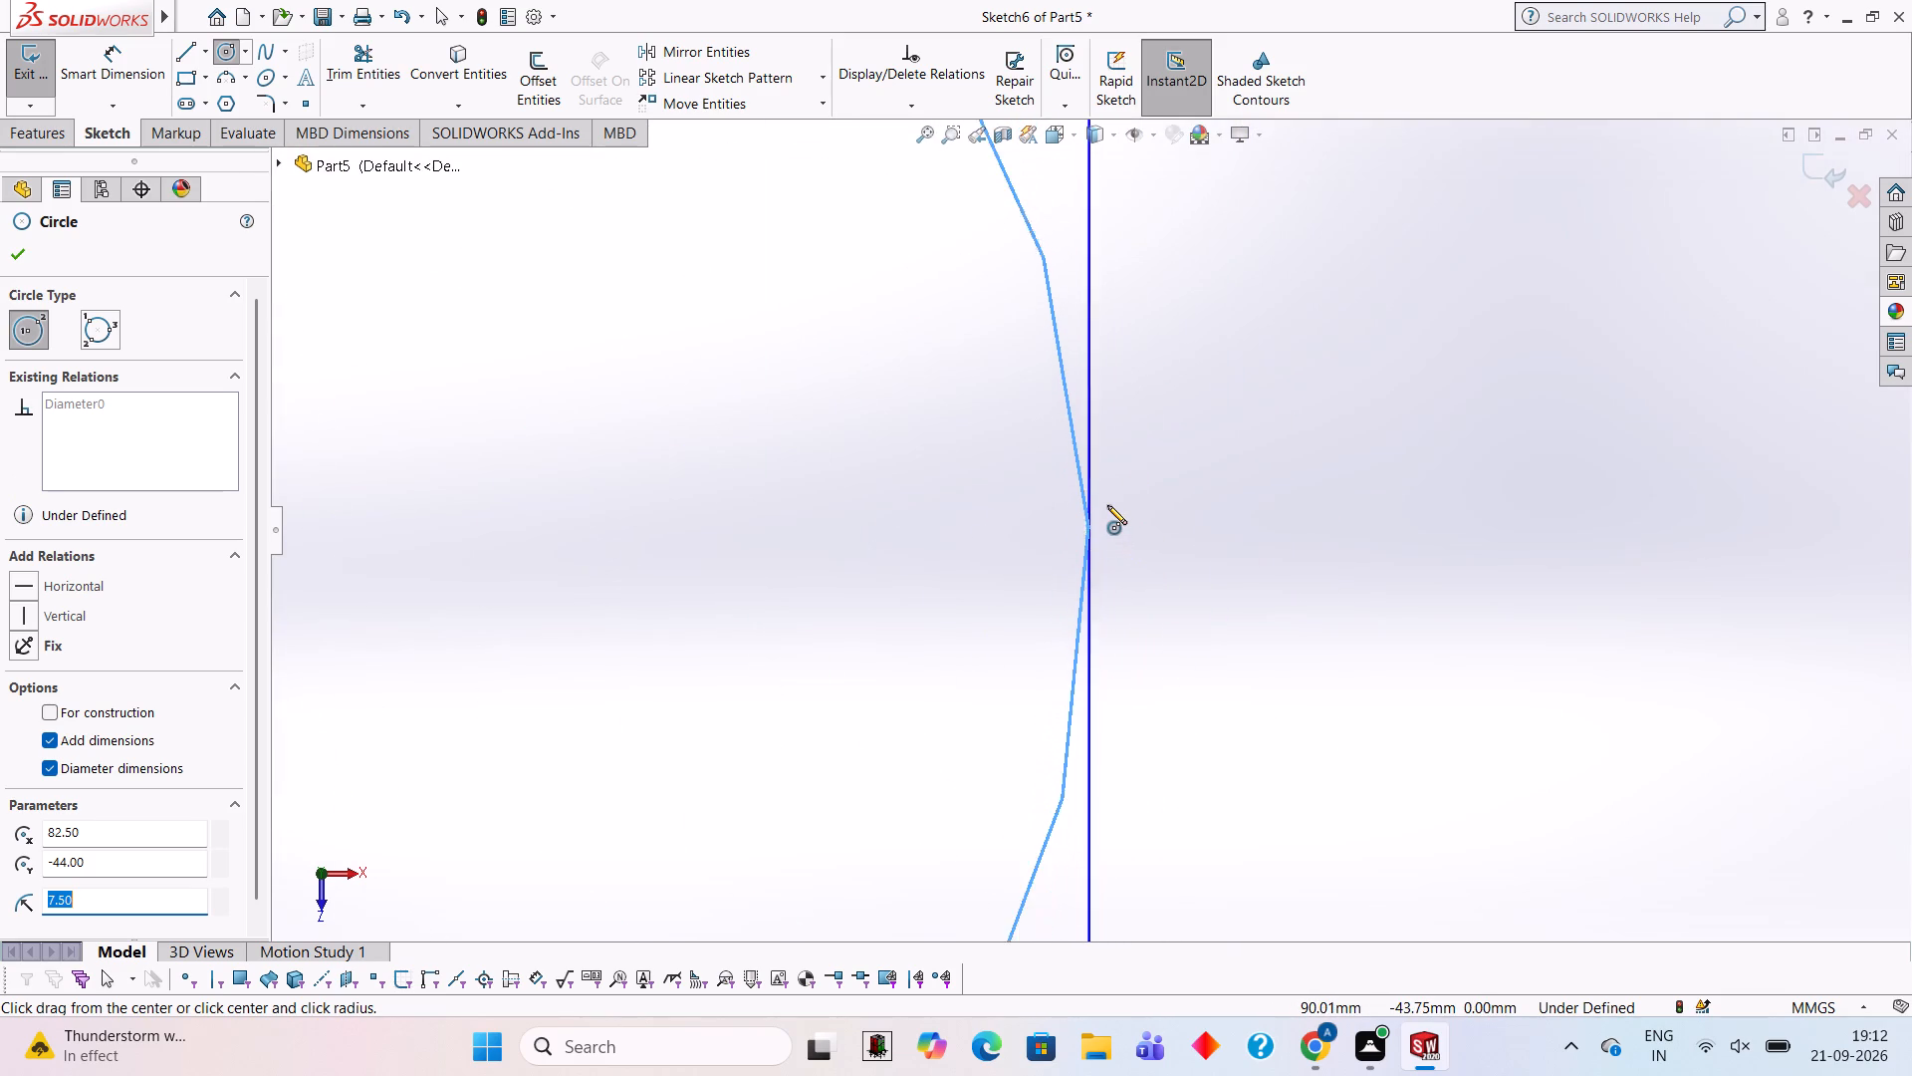
scroll(1107, 505, "up", 10)
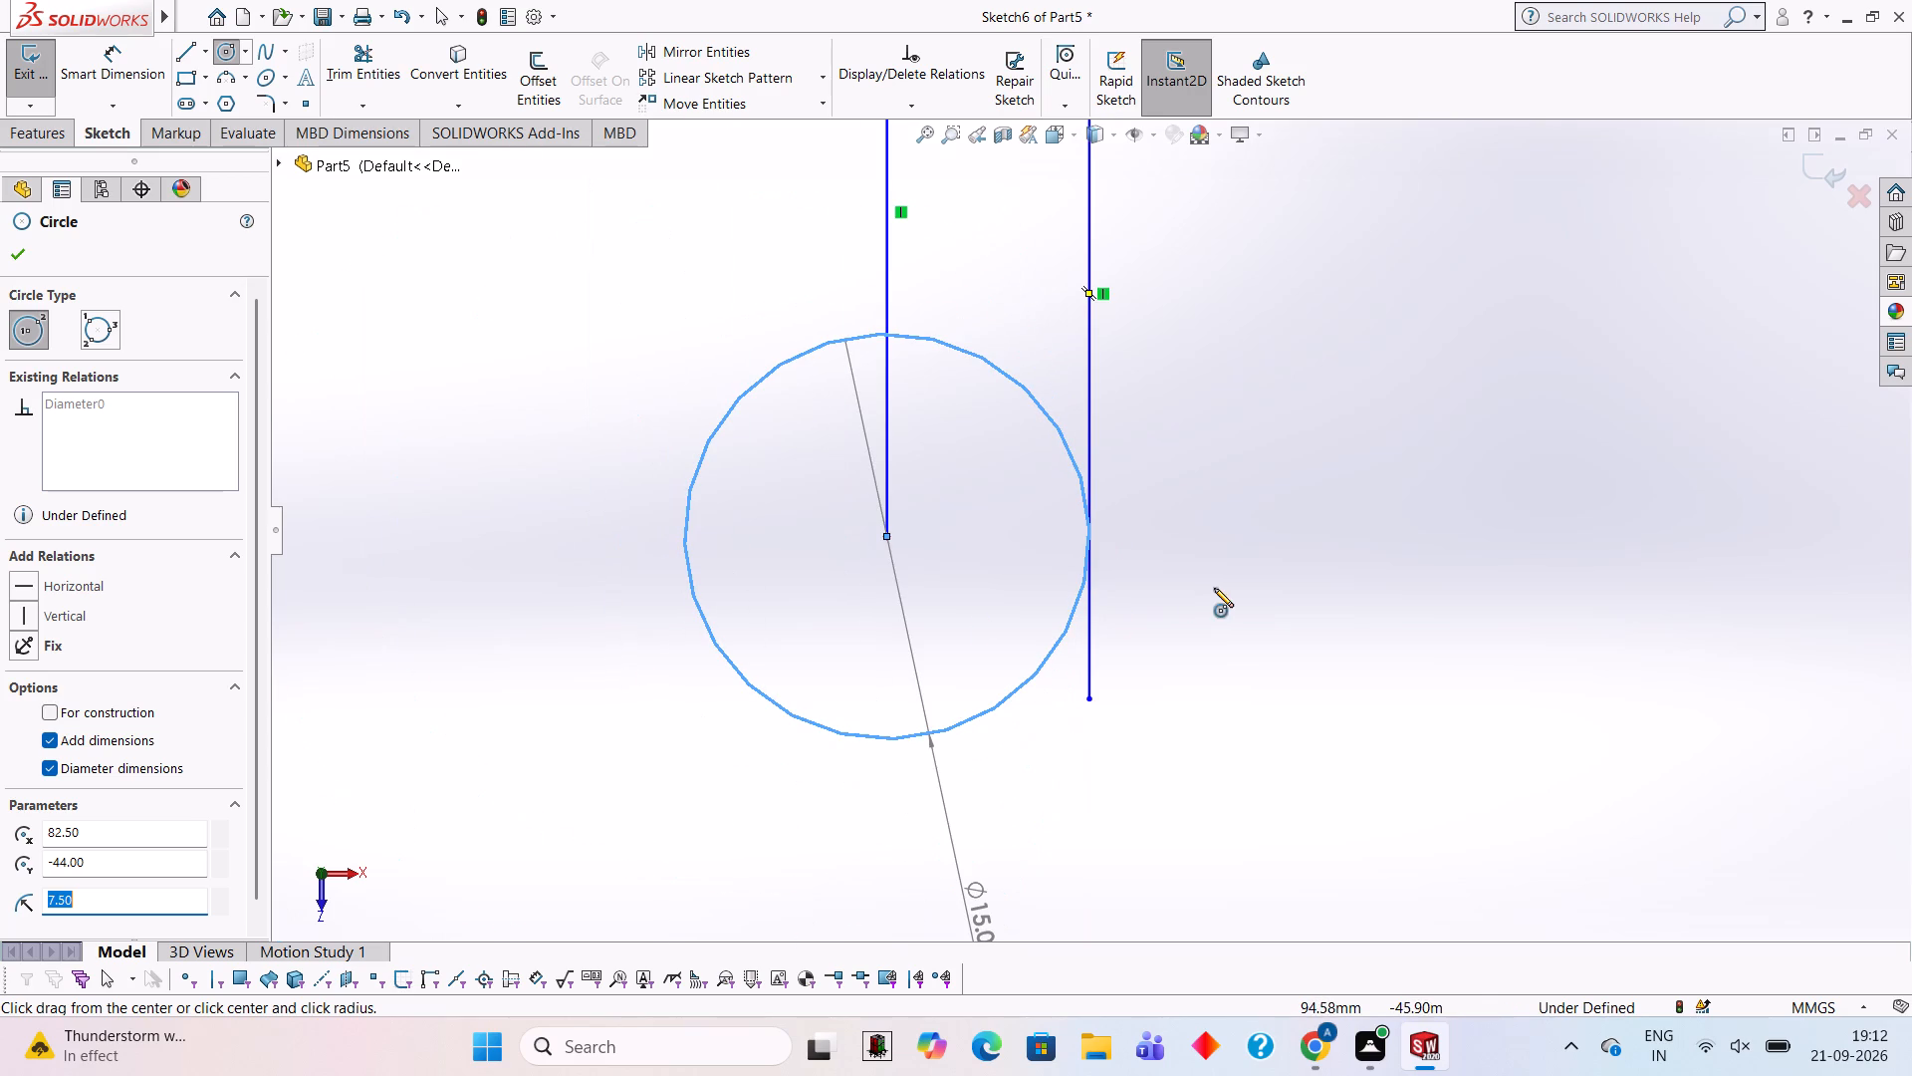
scroll(943, 508, "up", 3)
scroll(1037, 490, "up", 3)
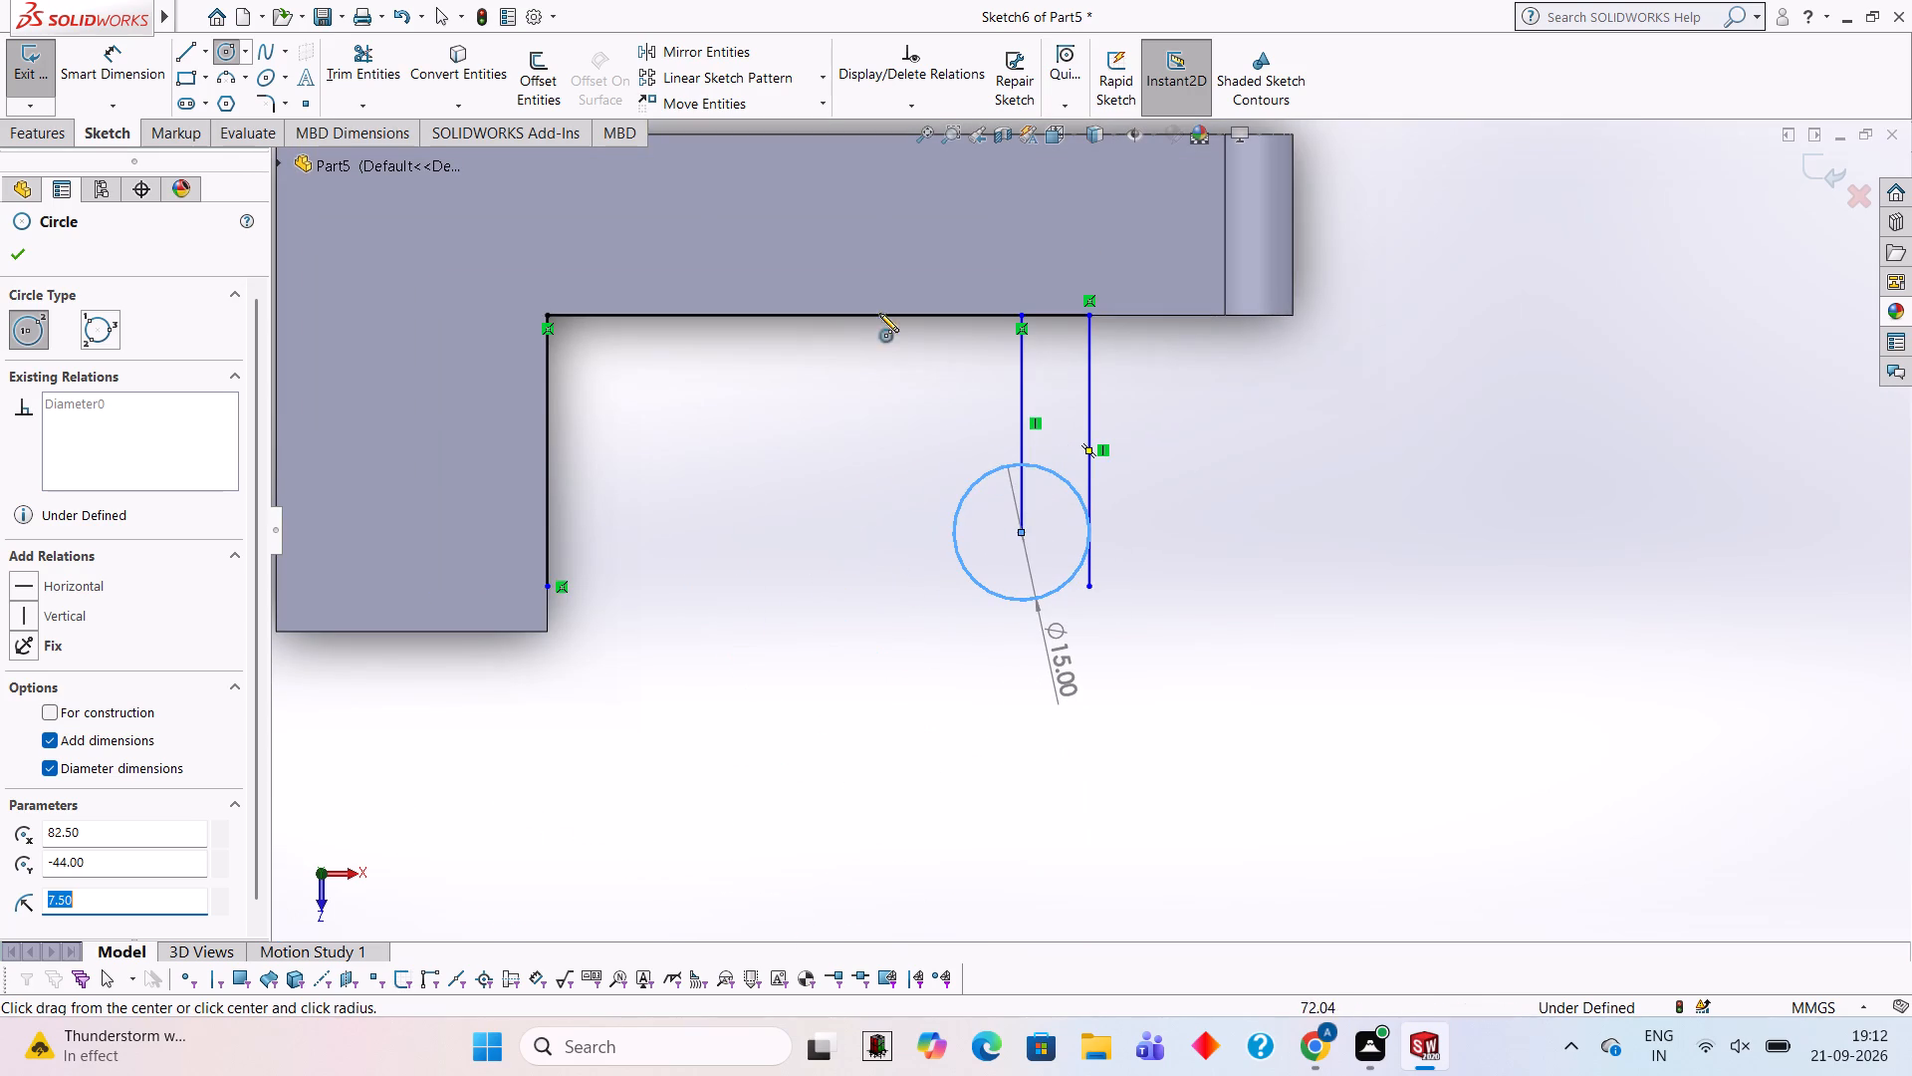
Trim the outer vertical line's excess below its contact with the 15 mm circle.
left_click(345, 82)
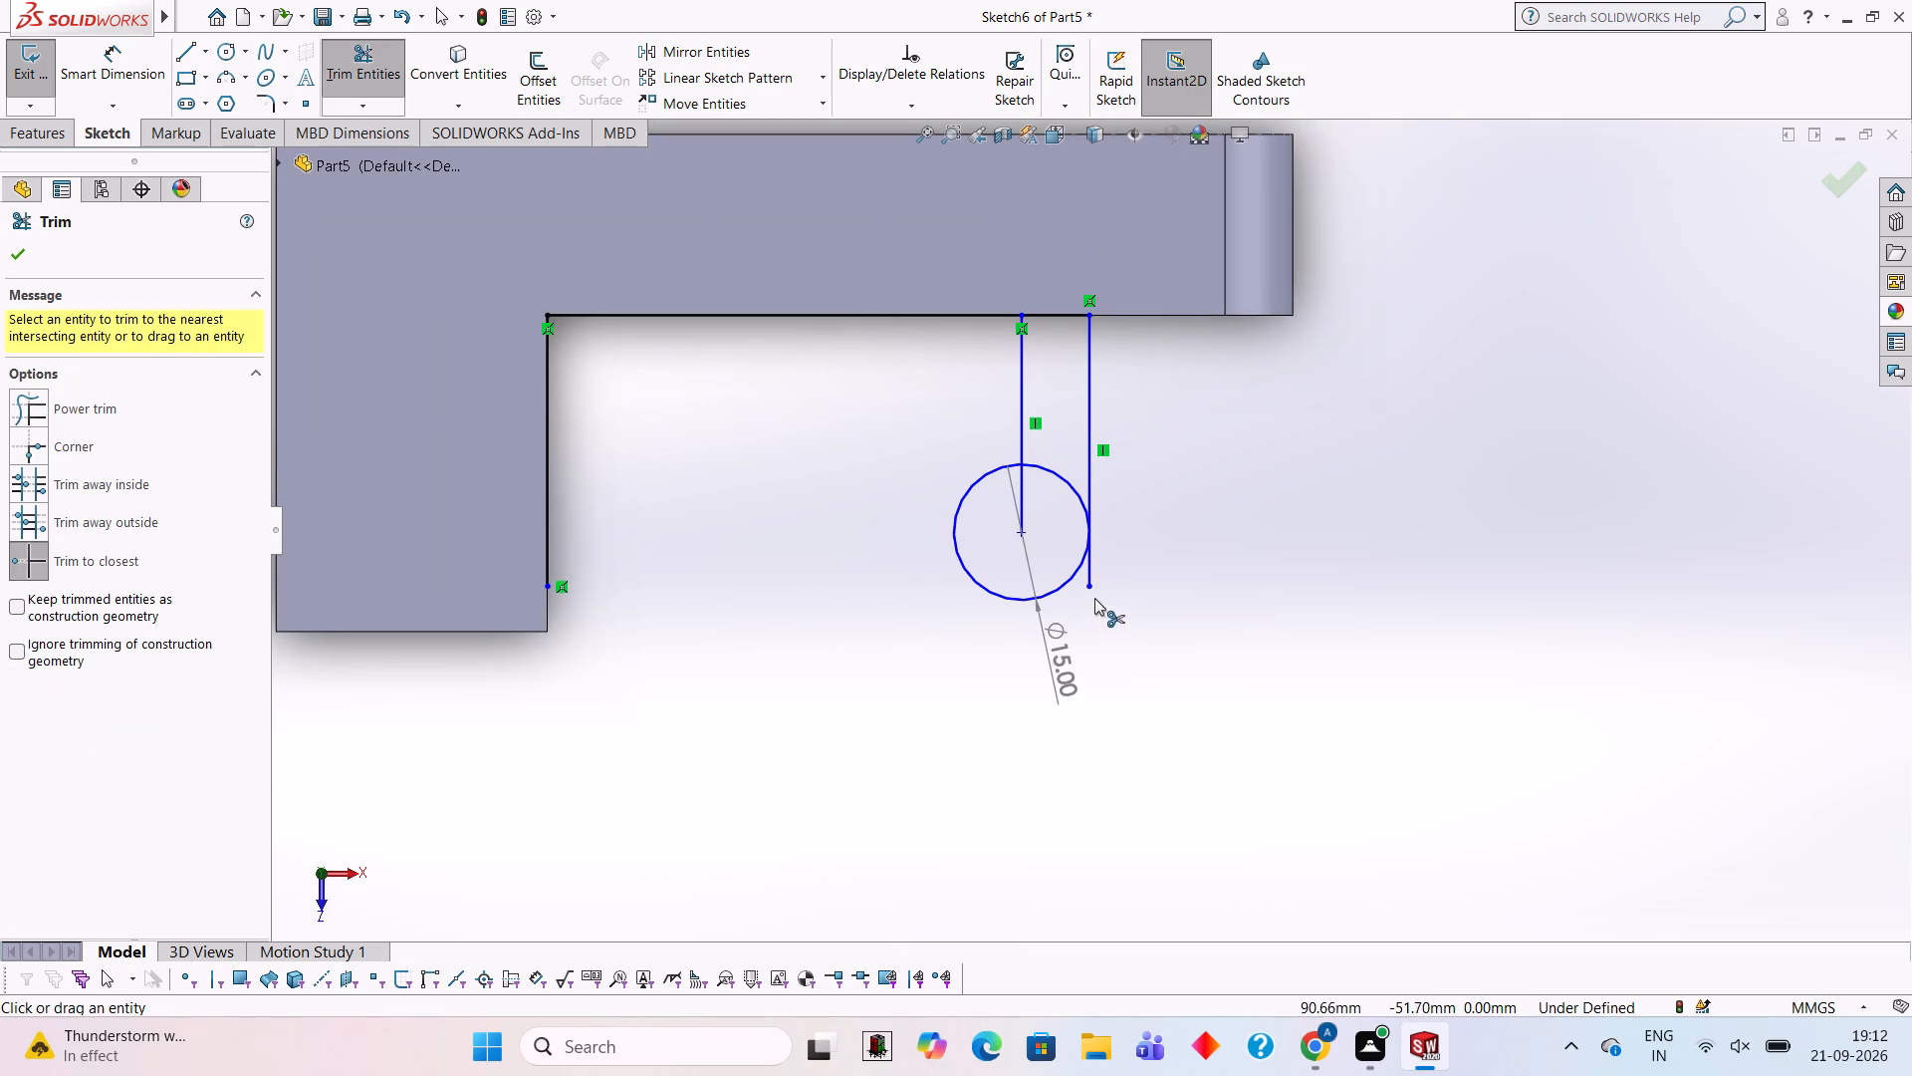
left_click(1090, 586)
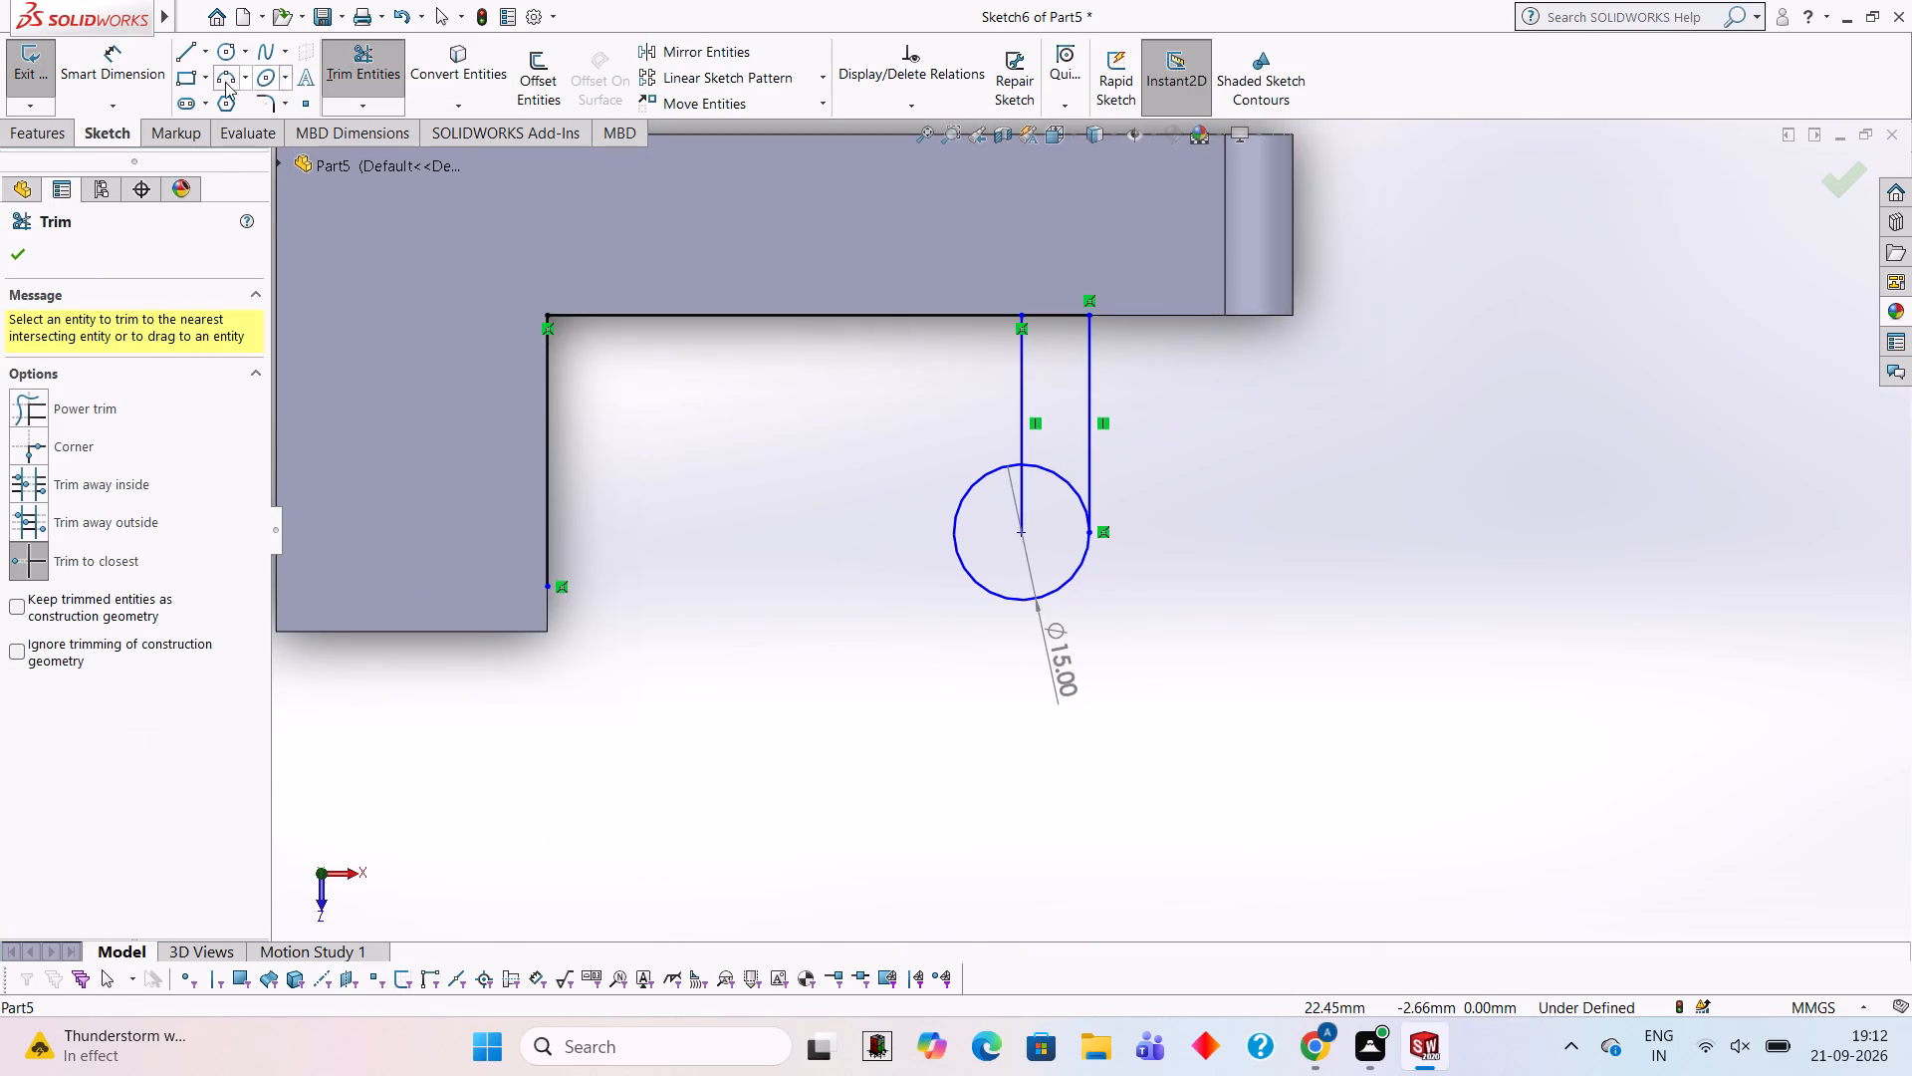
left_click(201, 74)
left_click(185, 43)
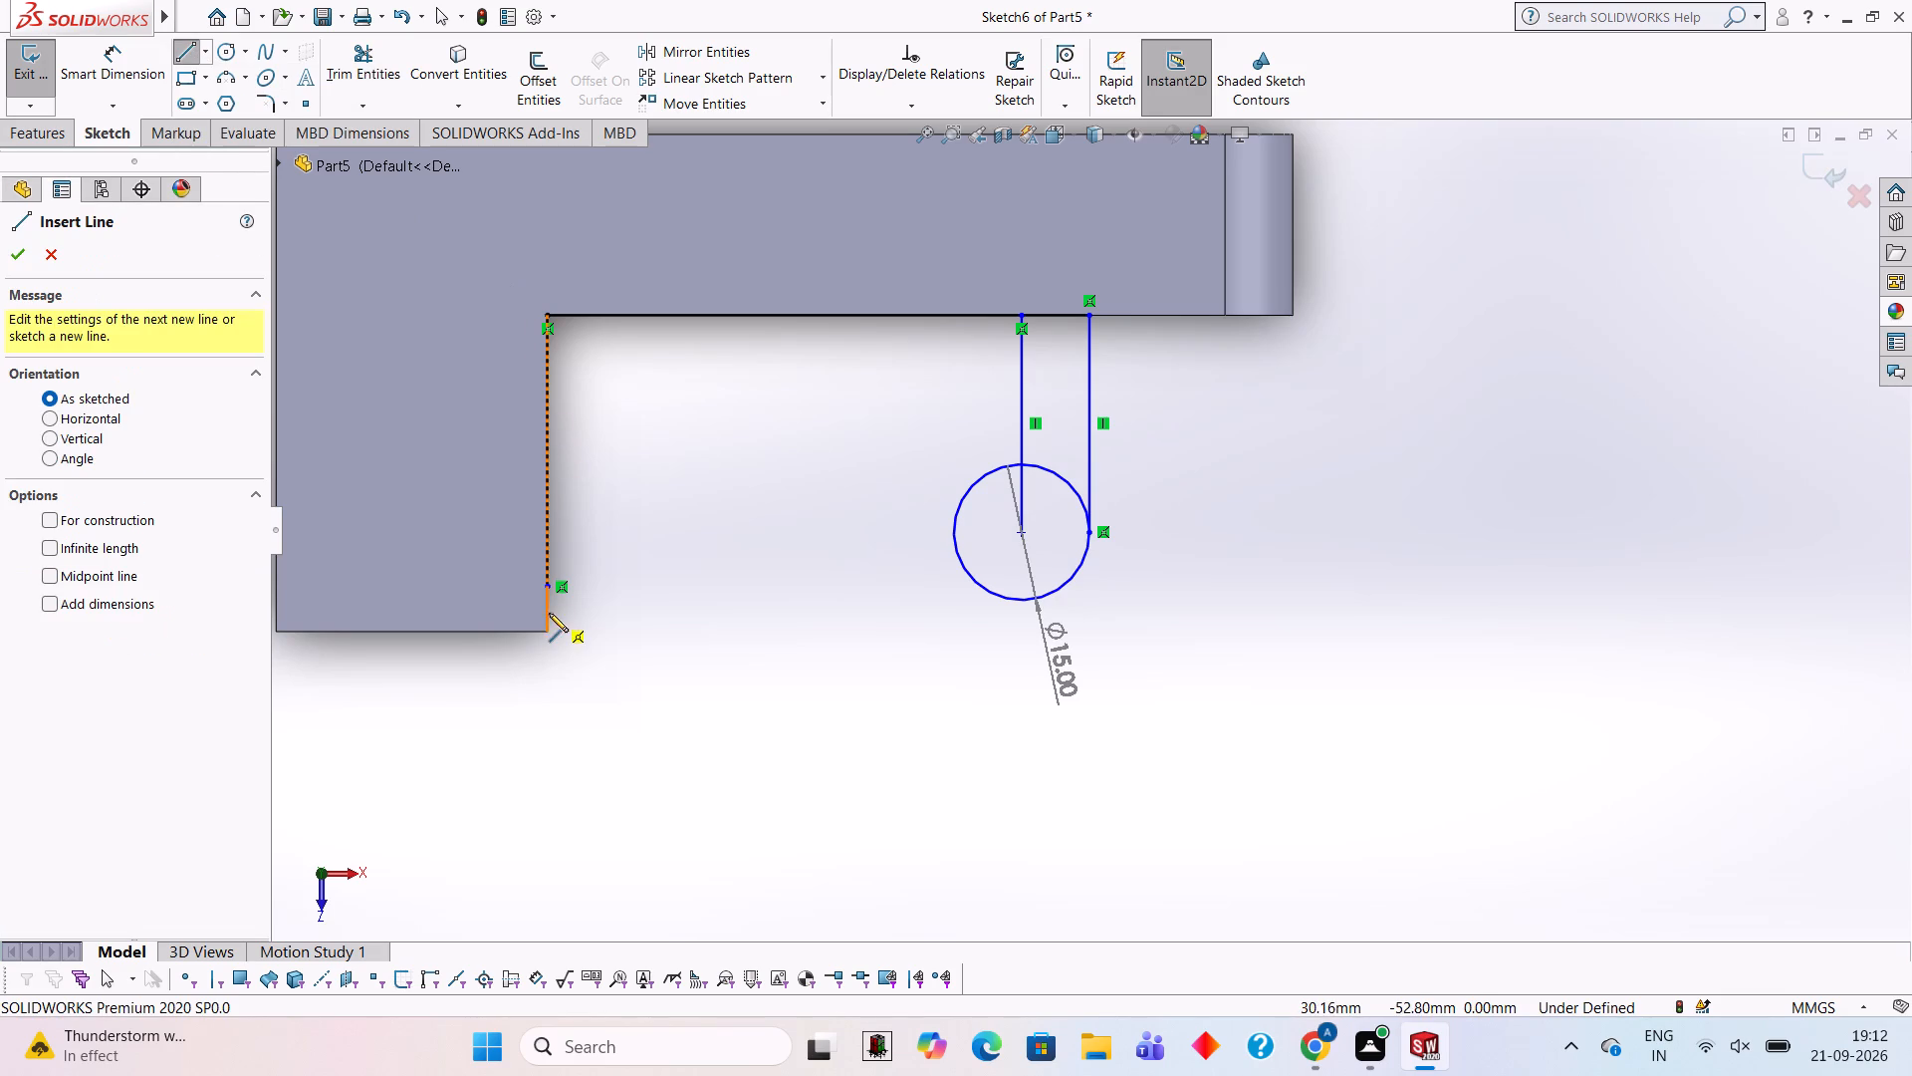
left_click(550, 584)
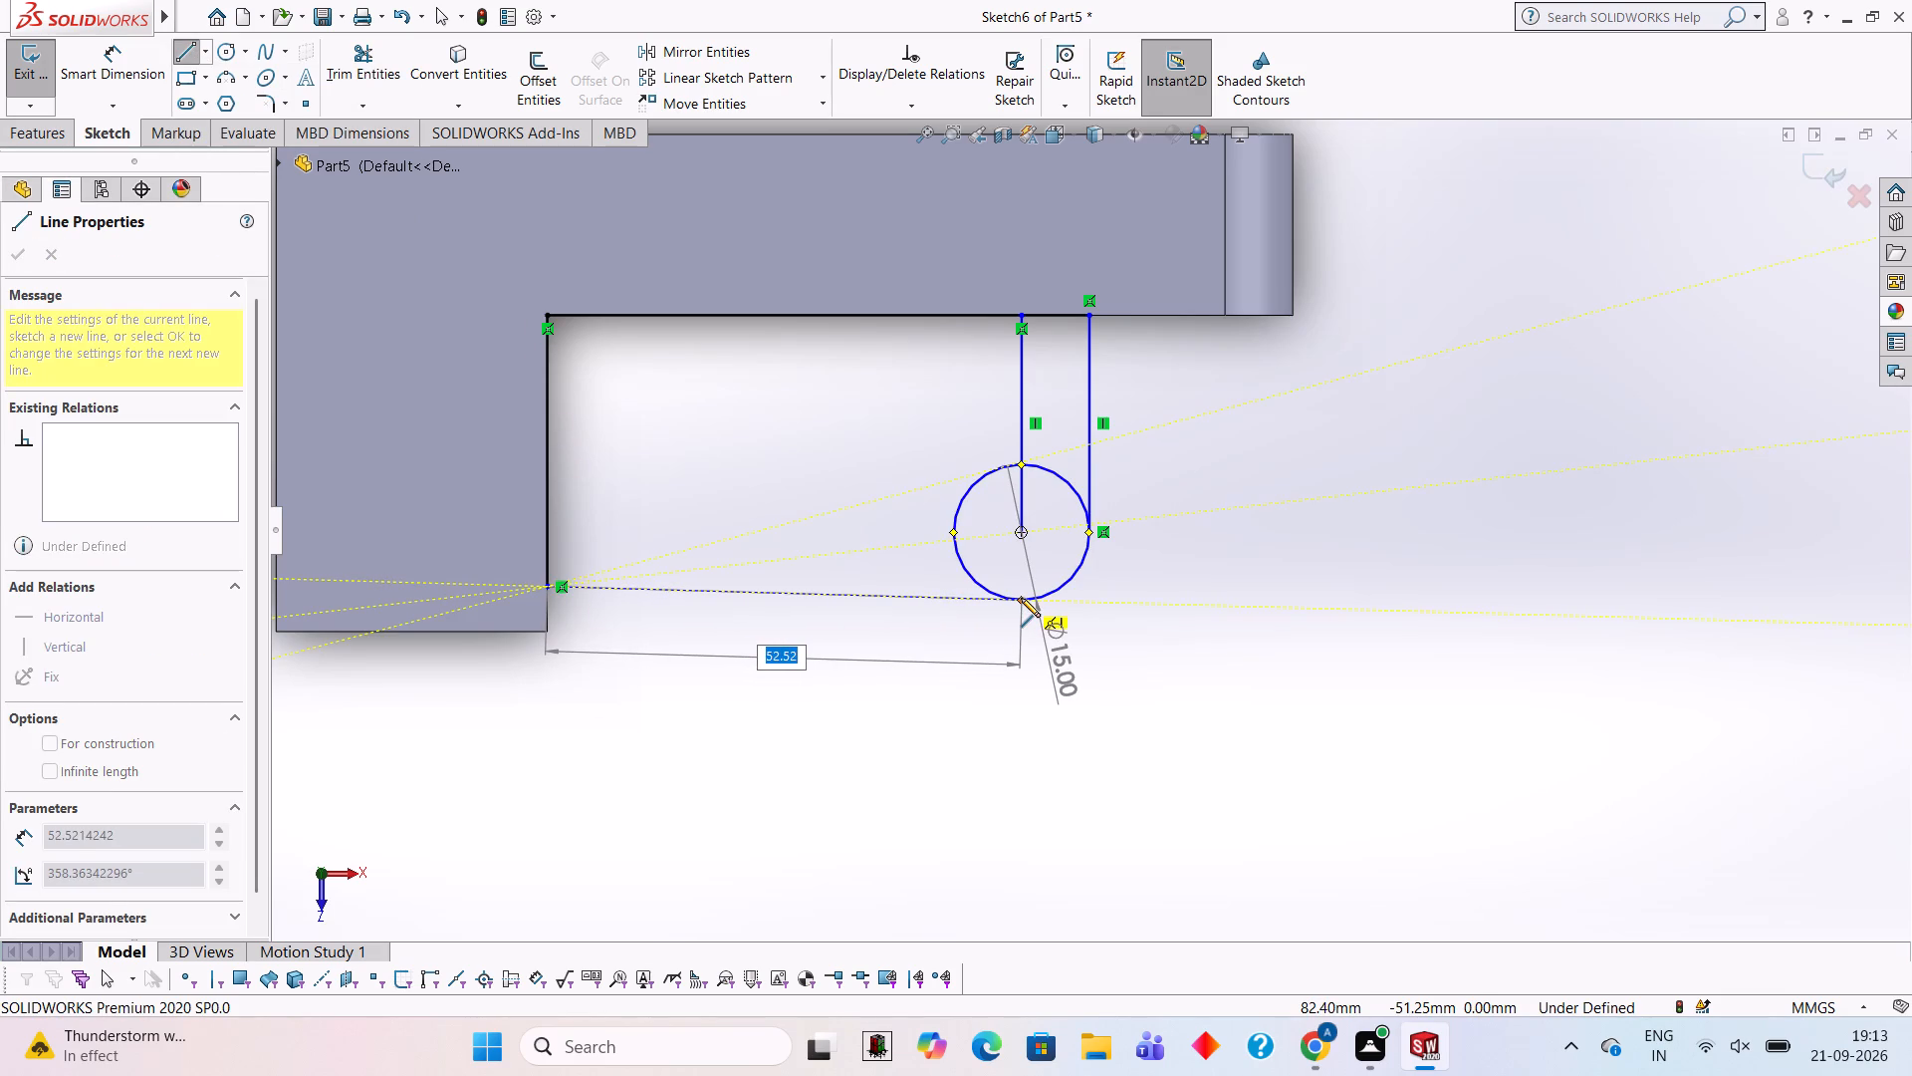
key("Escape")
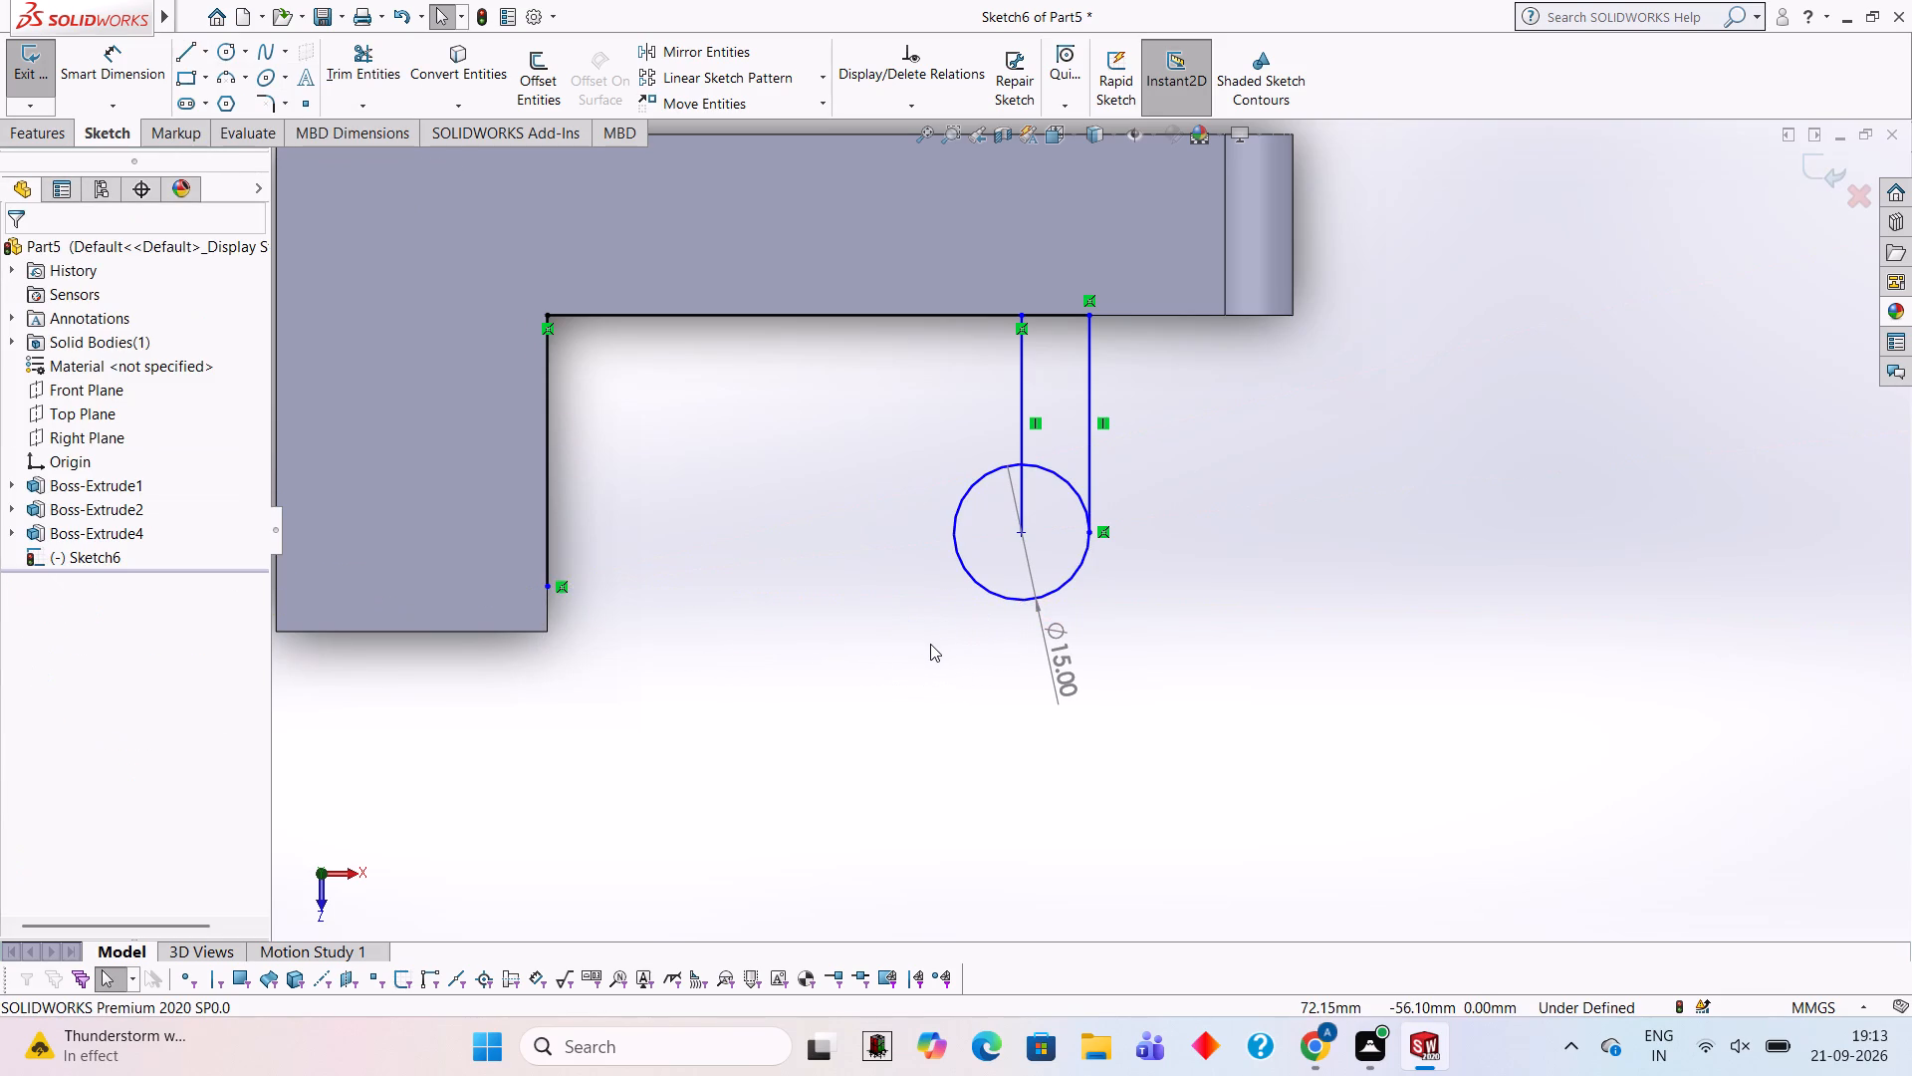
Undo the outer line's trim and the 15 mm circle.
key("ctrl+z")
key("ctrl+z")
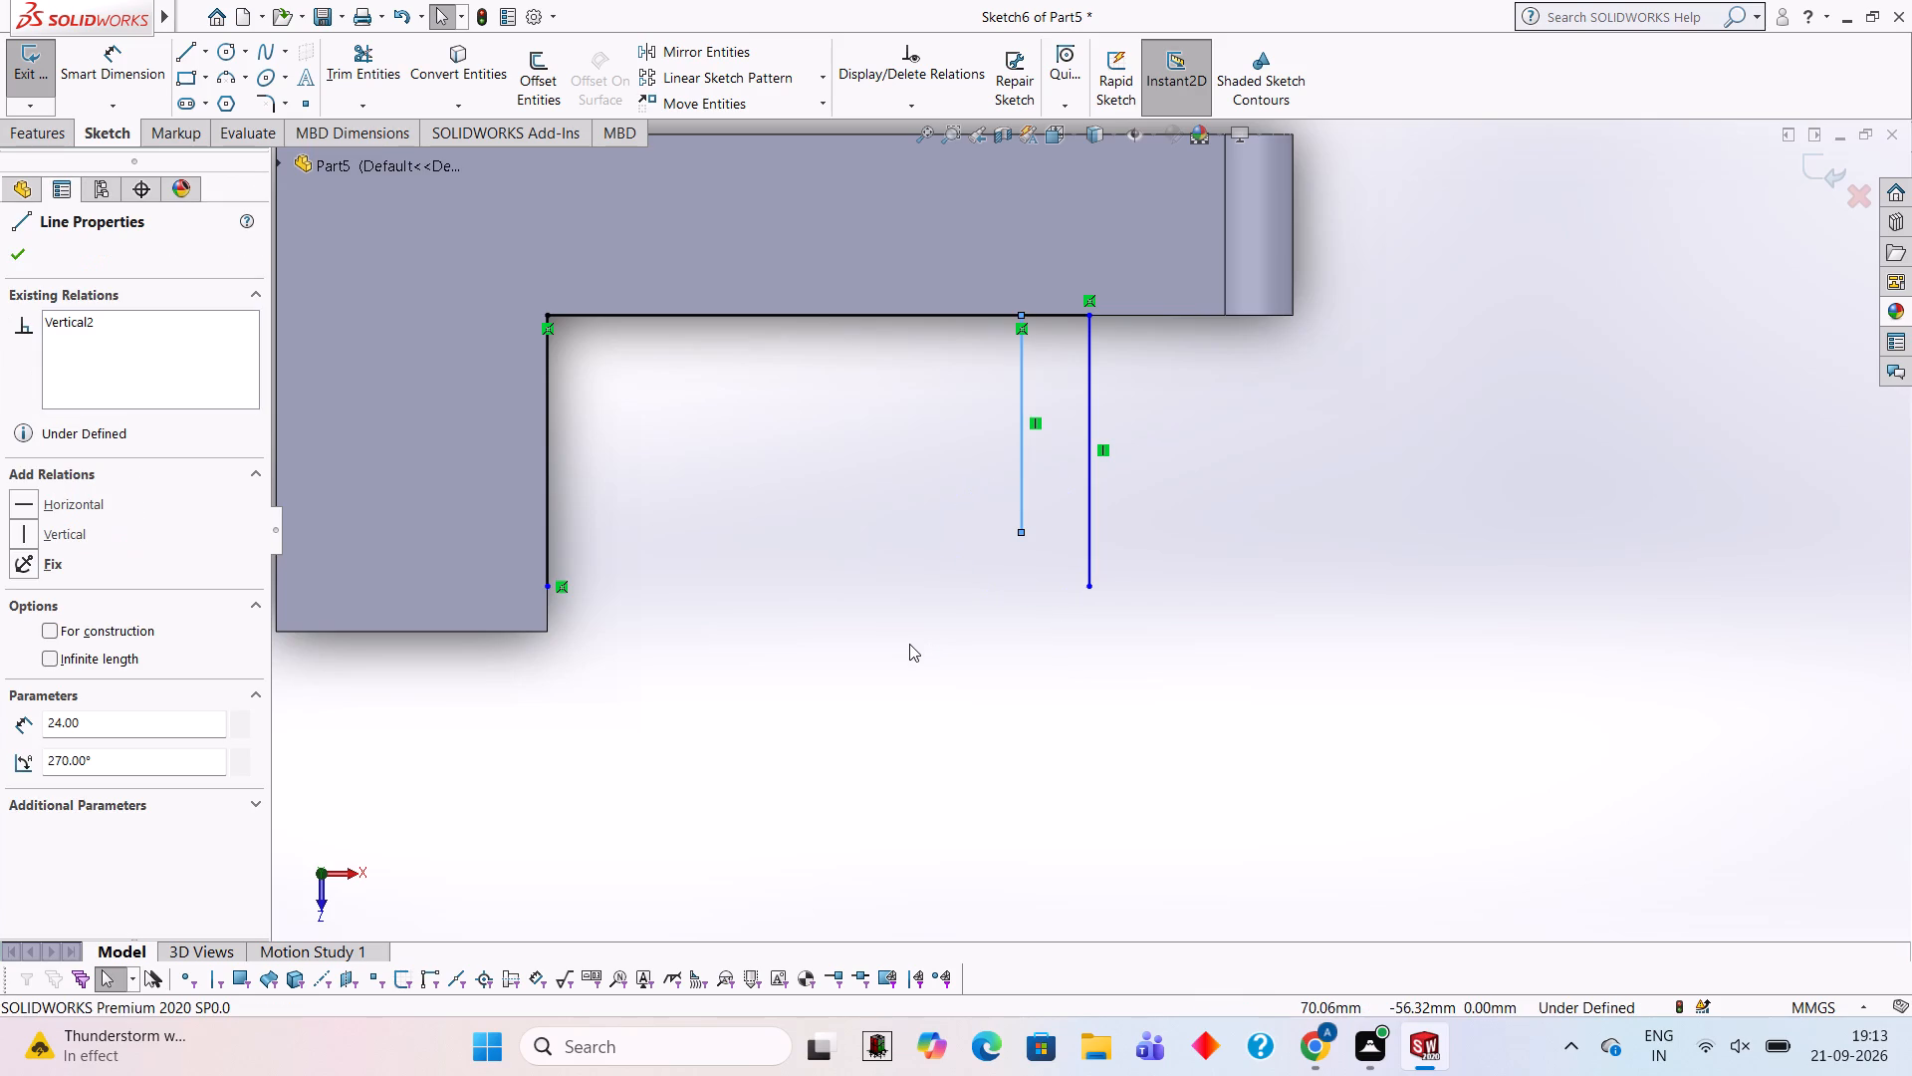
Sketch a horizontal line from the inner vertical edge line's lower end, ending directly below the 24 mm vertical line.
left_click(182, 38)
left_click(194, 48)
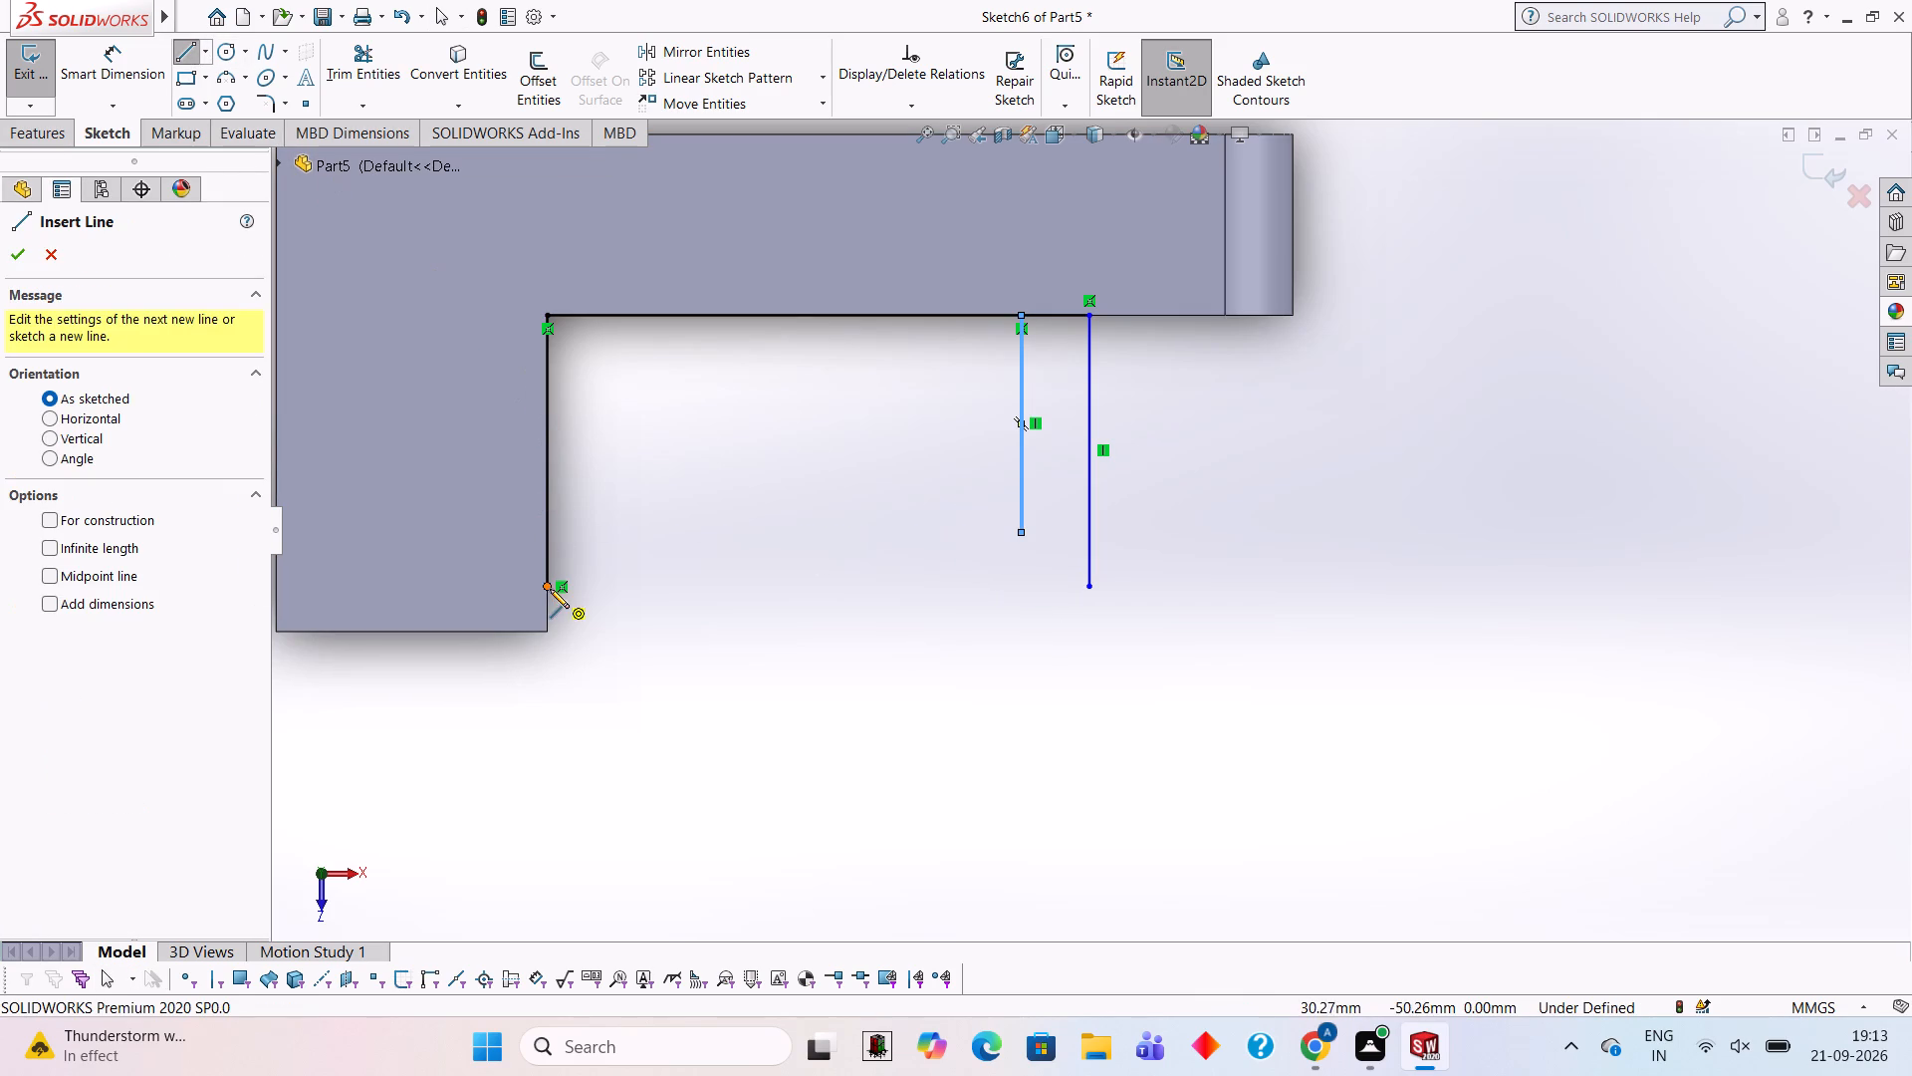
left_click(547, 589)
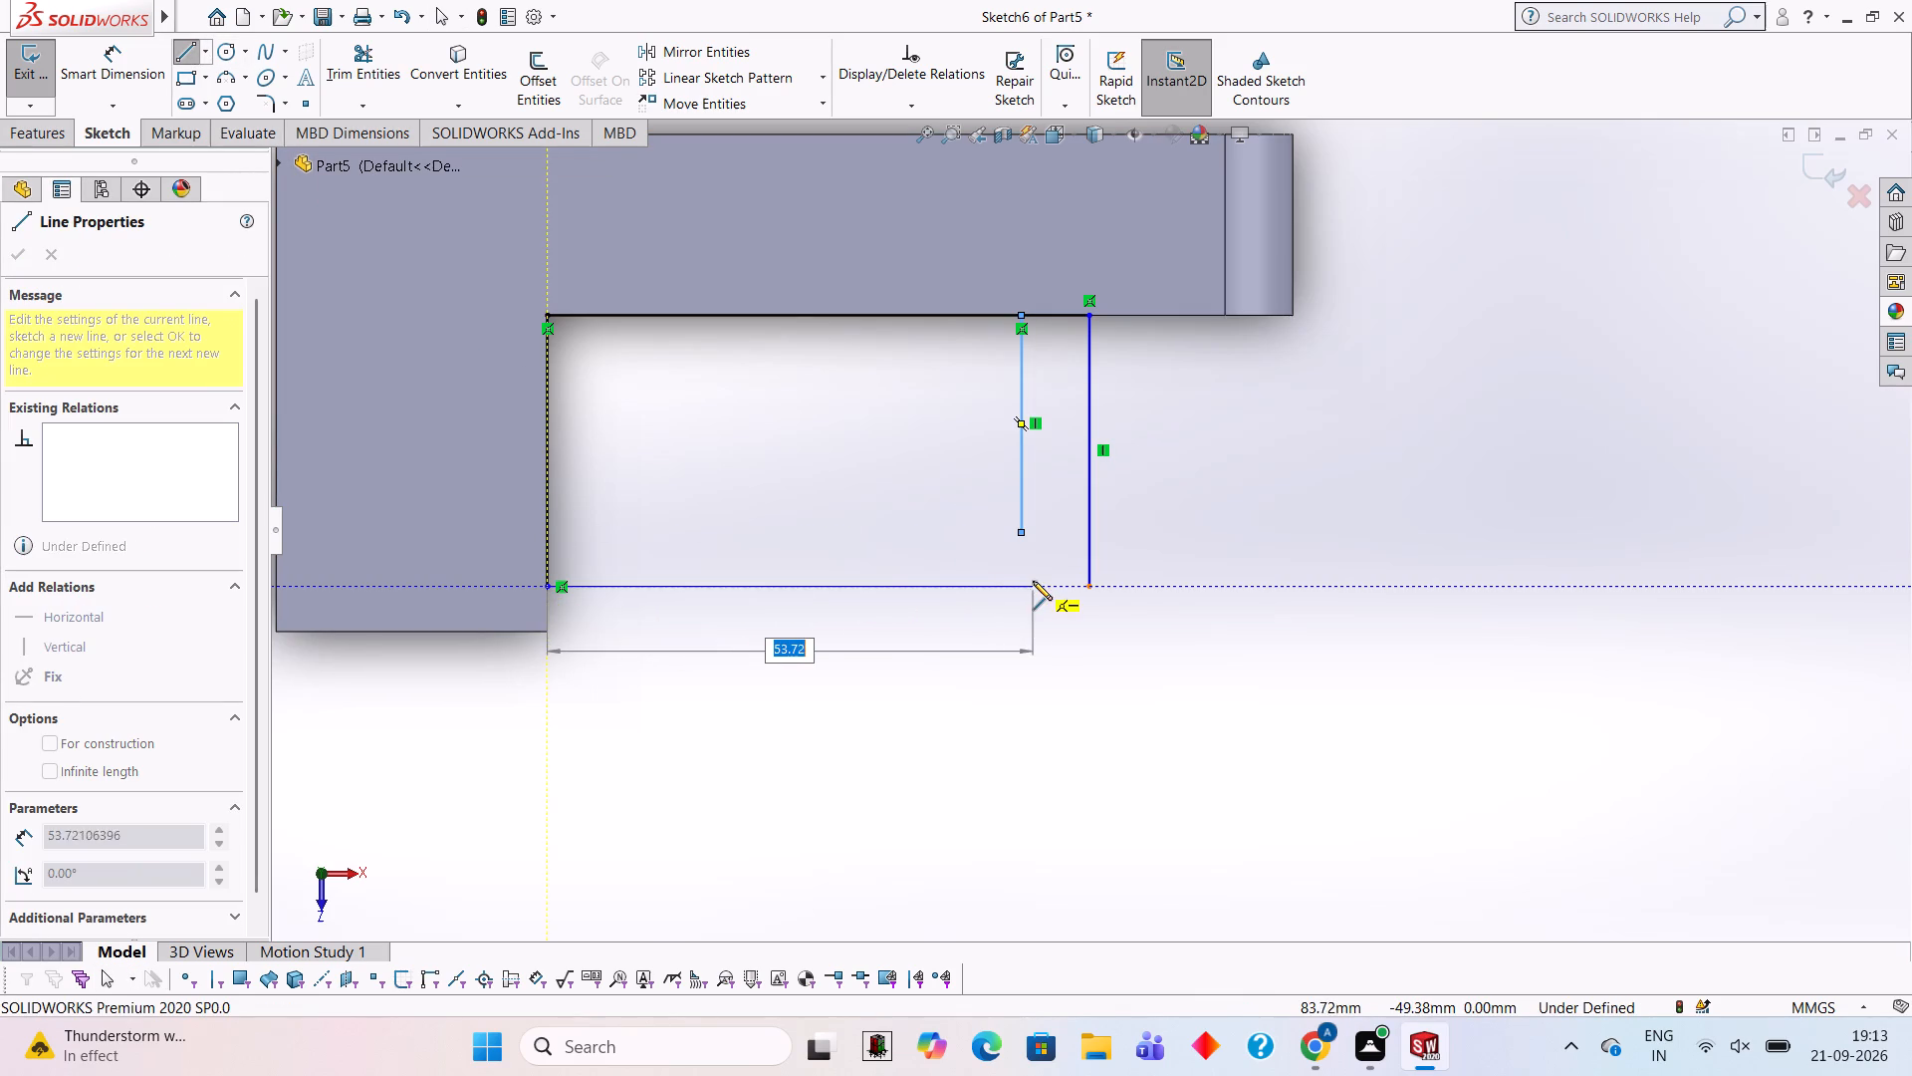
left_click(1017, 585)
key("Escape")
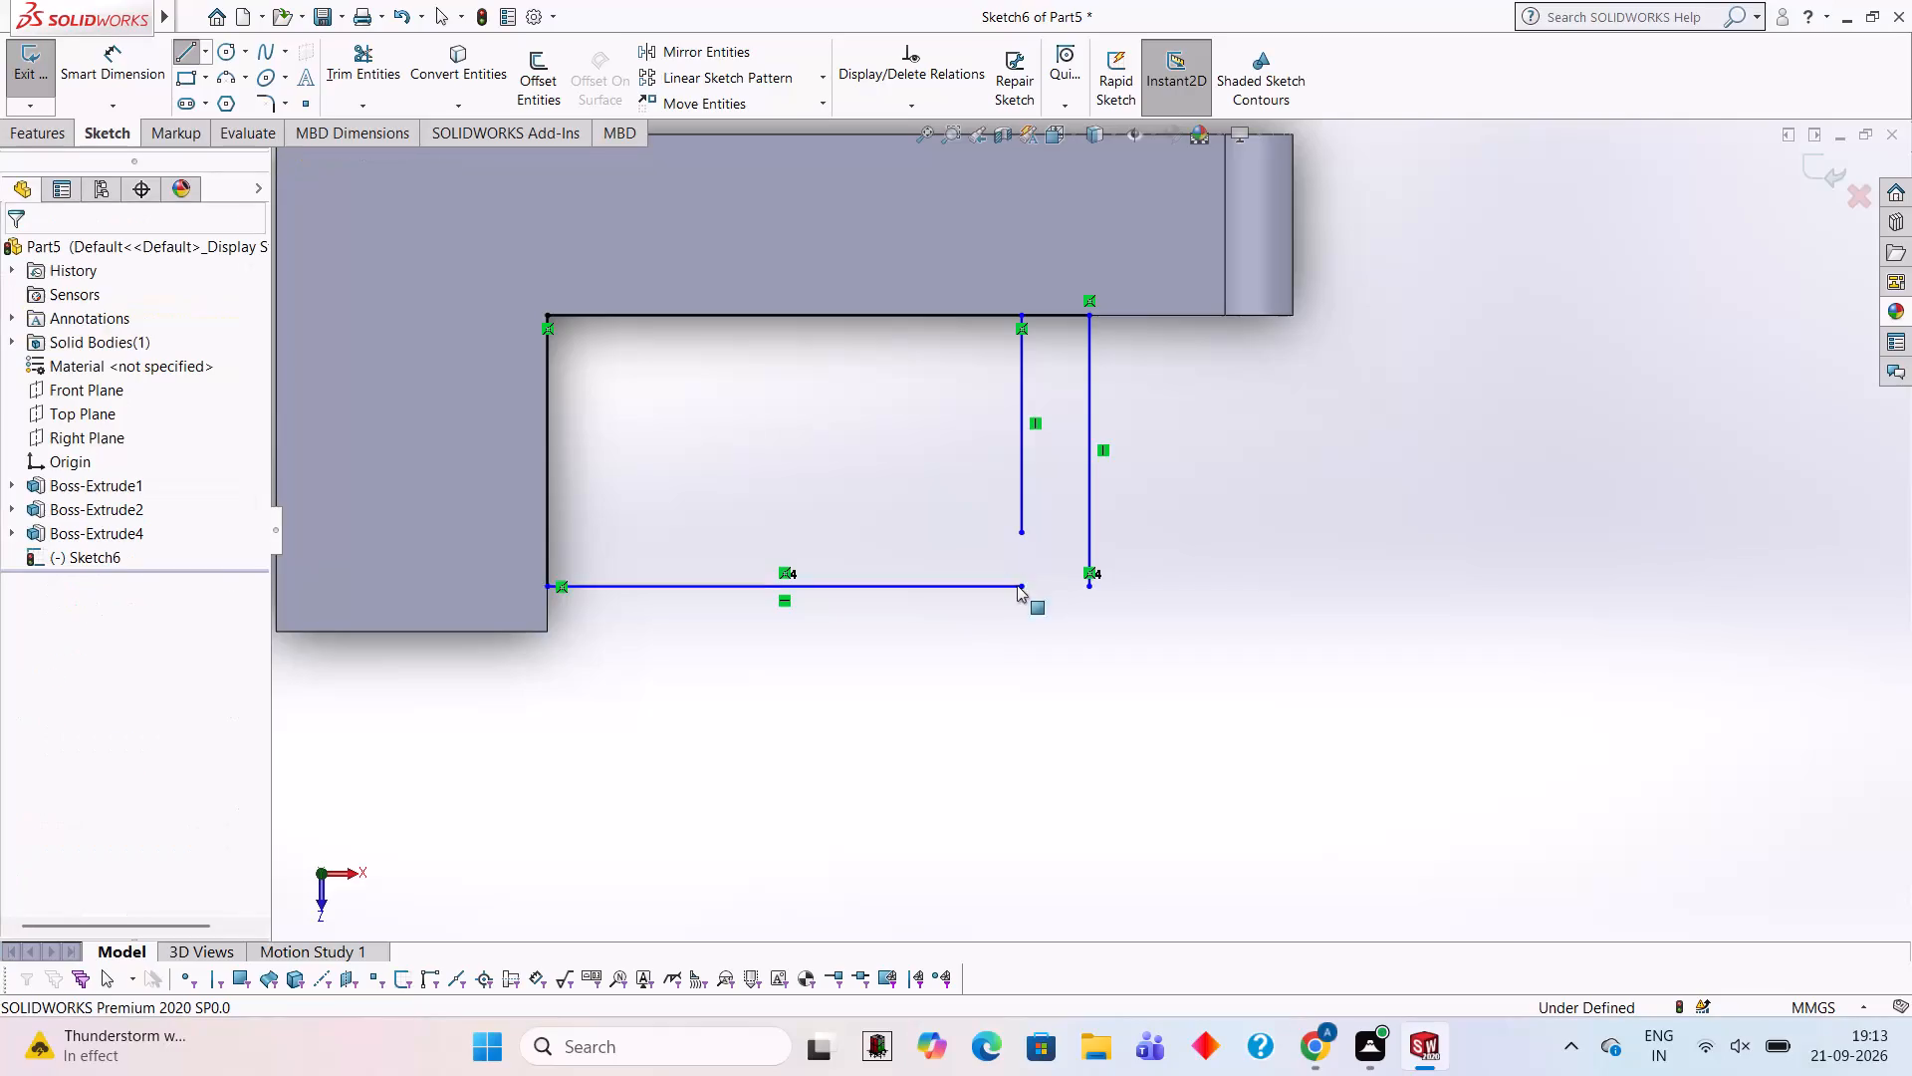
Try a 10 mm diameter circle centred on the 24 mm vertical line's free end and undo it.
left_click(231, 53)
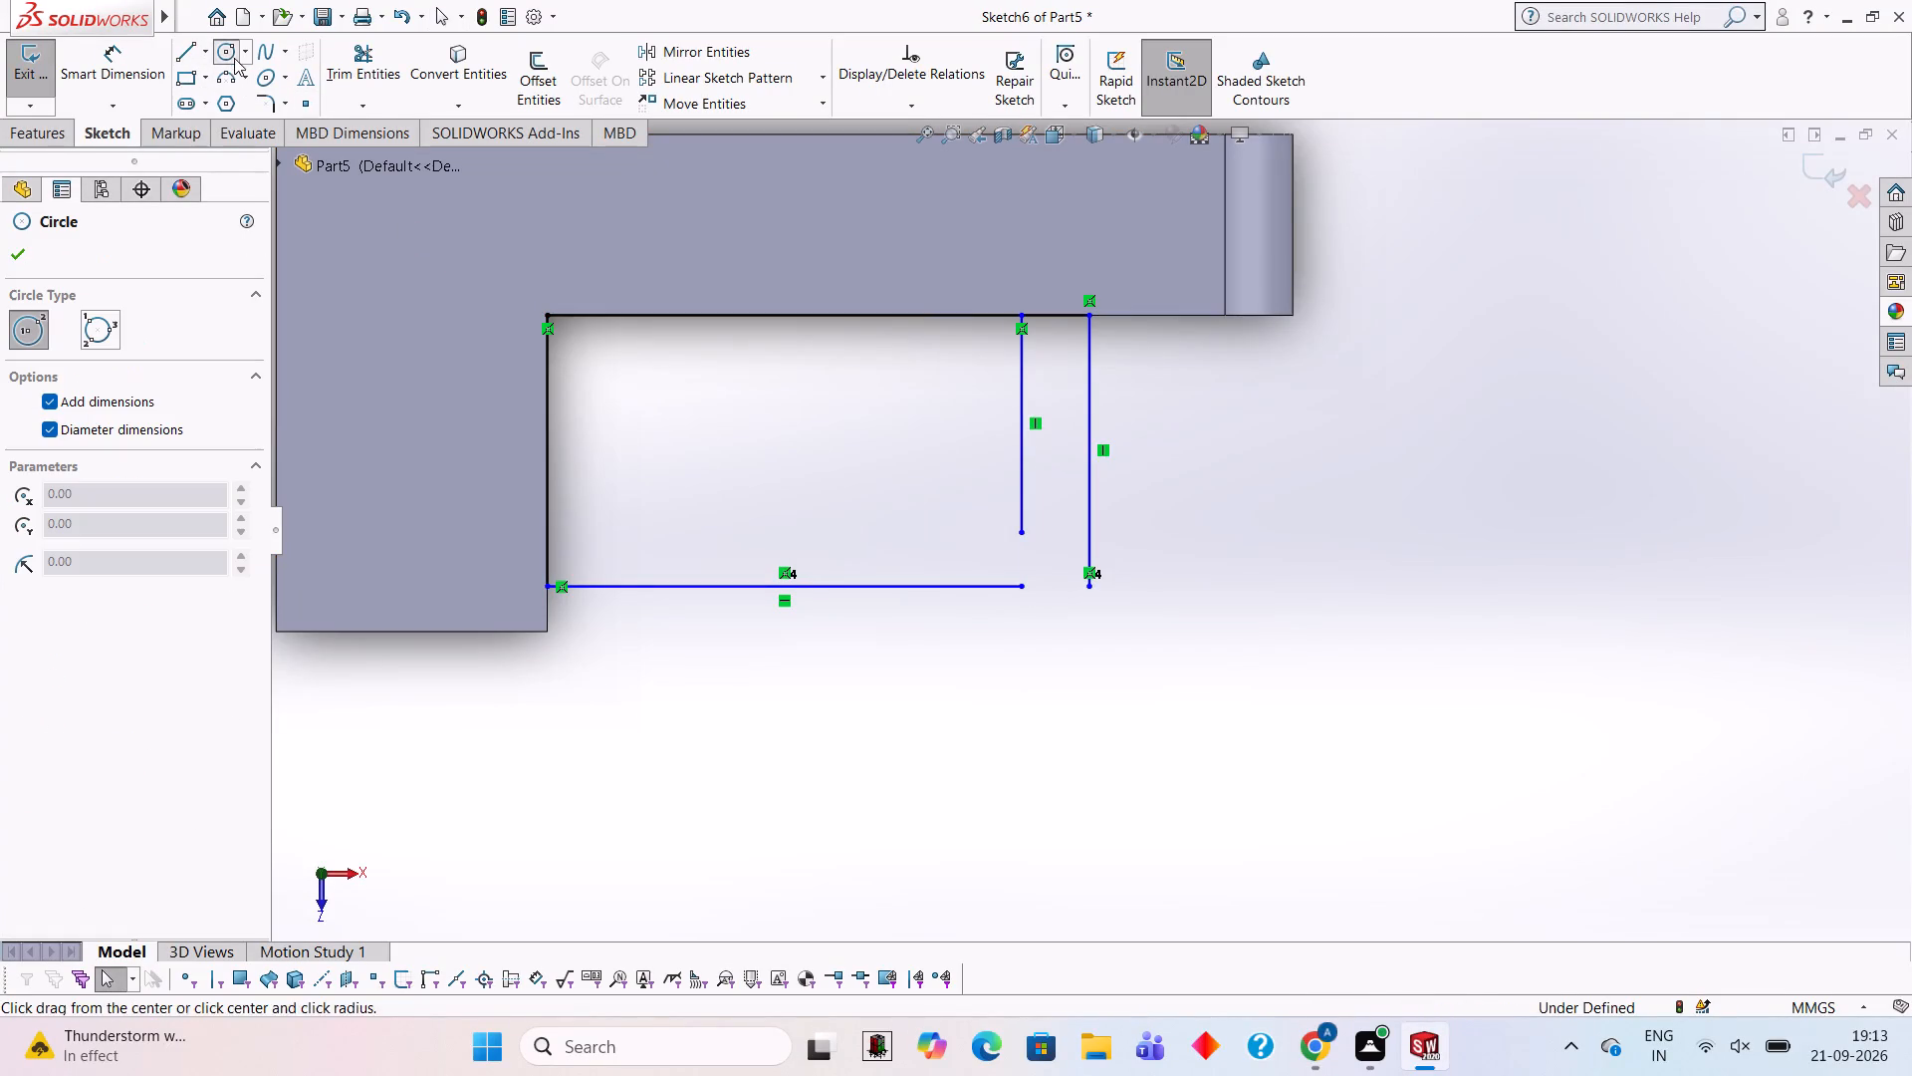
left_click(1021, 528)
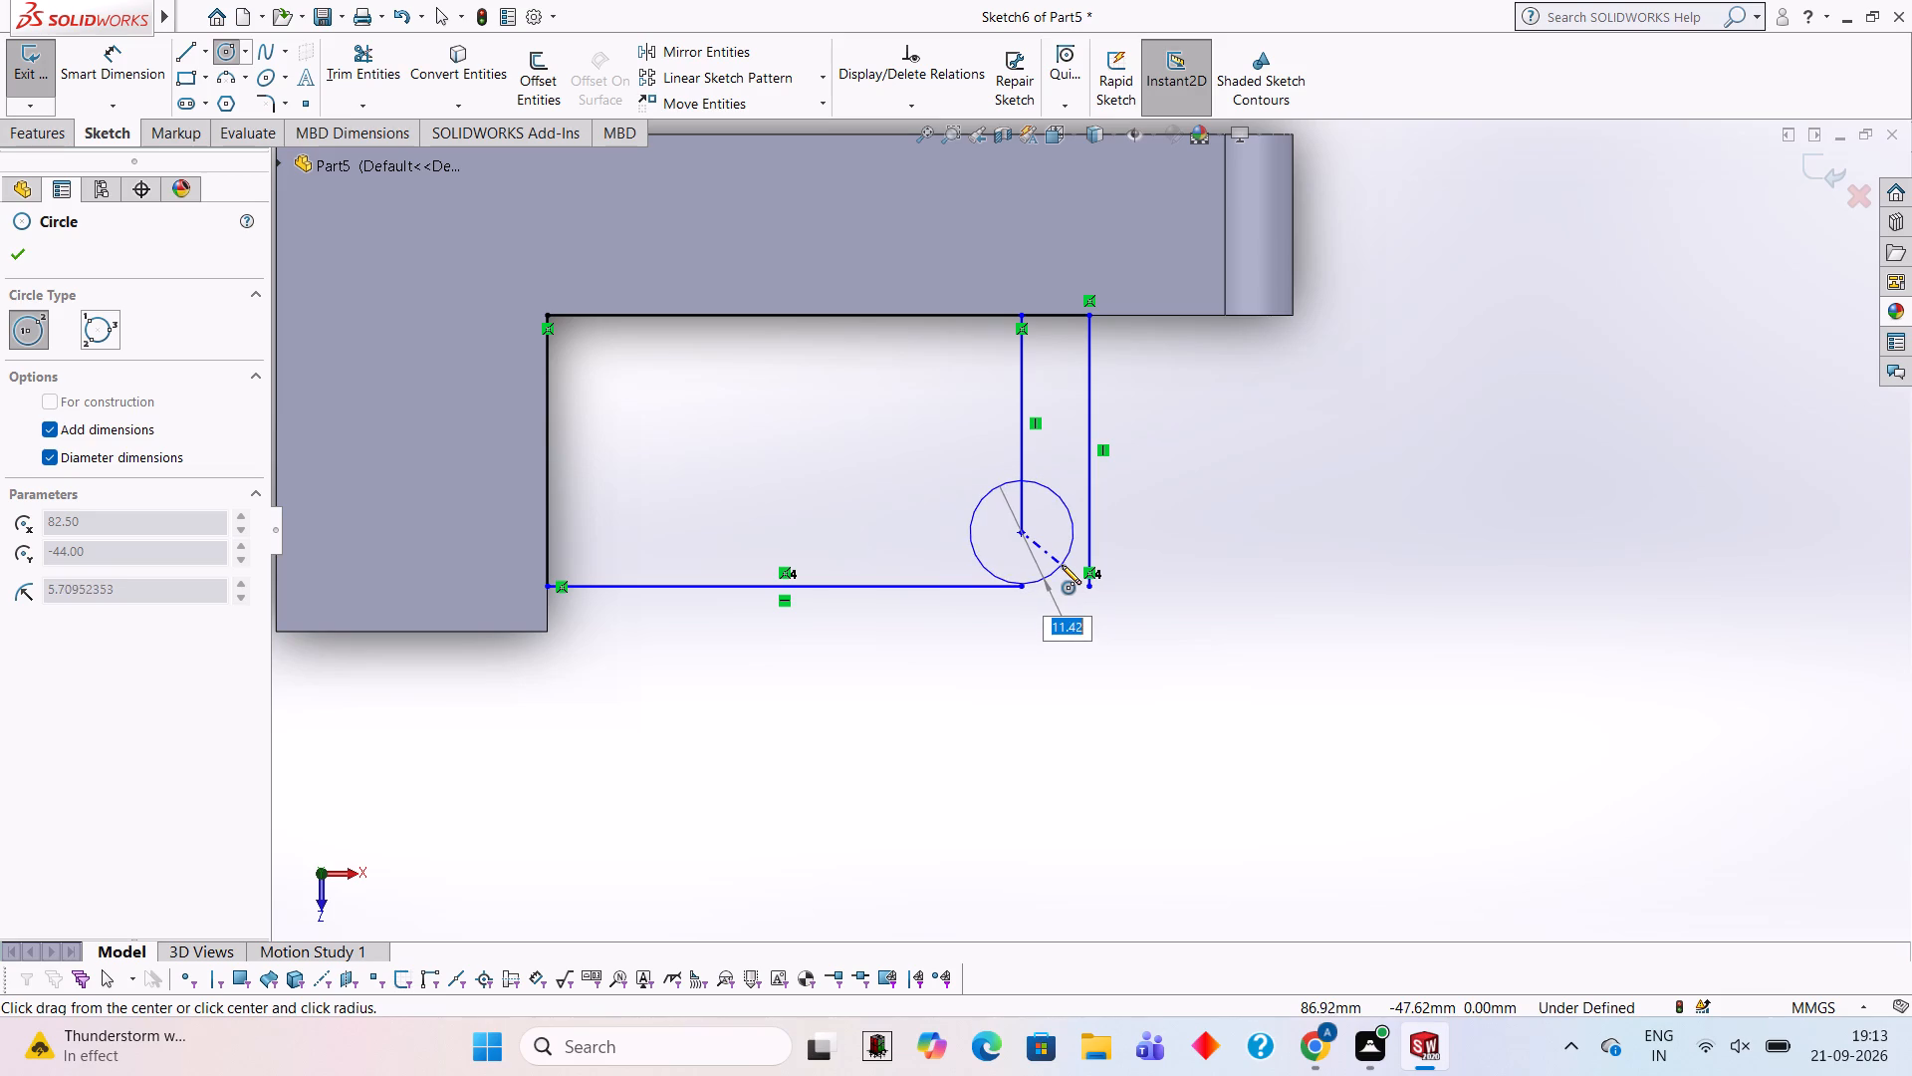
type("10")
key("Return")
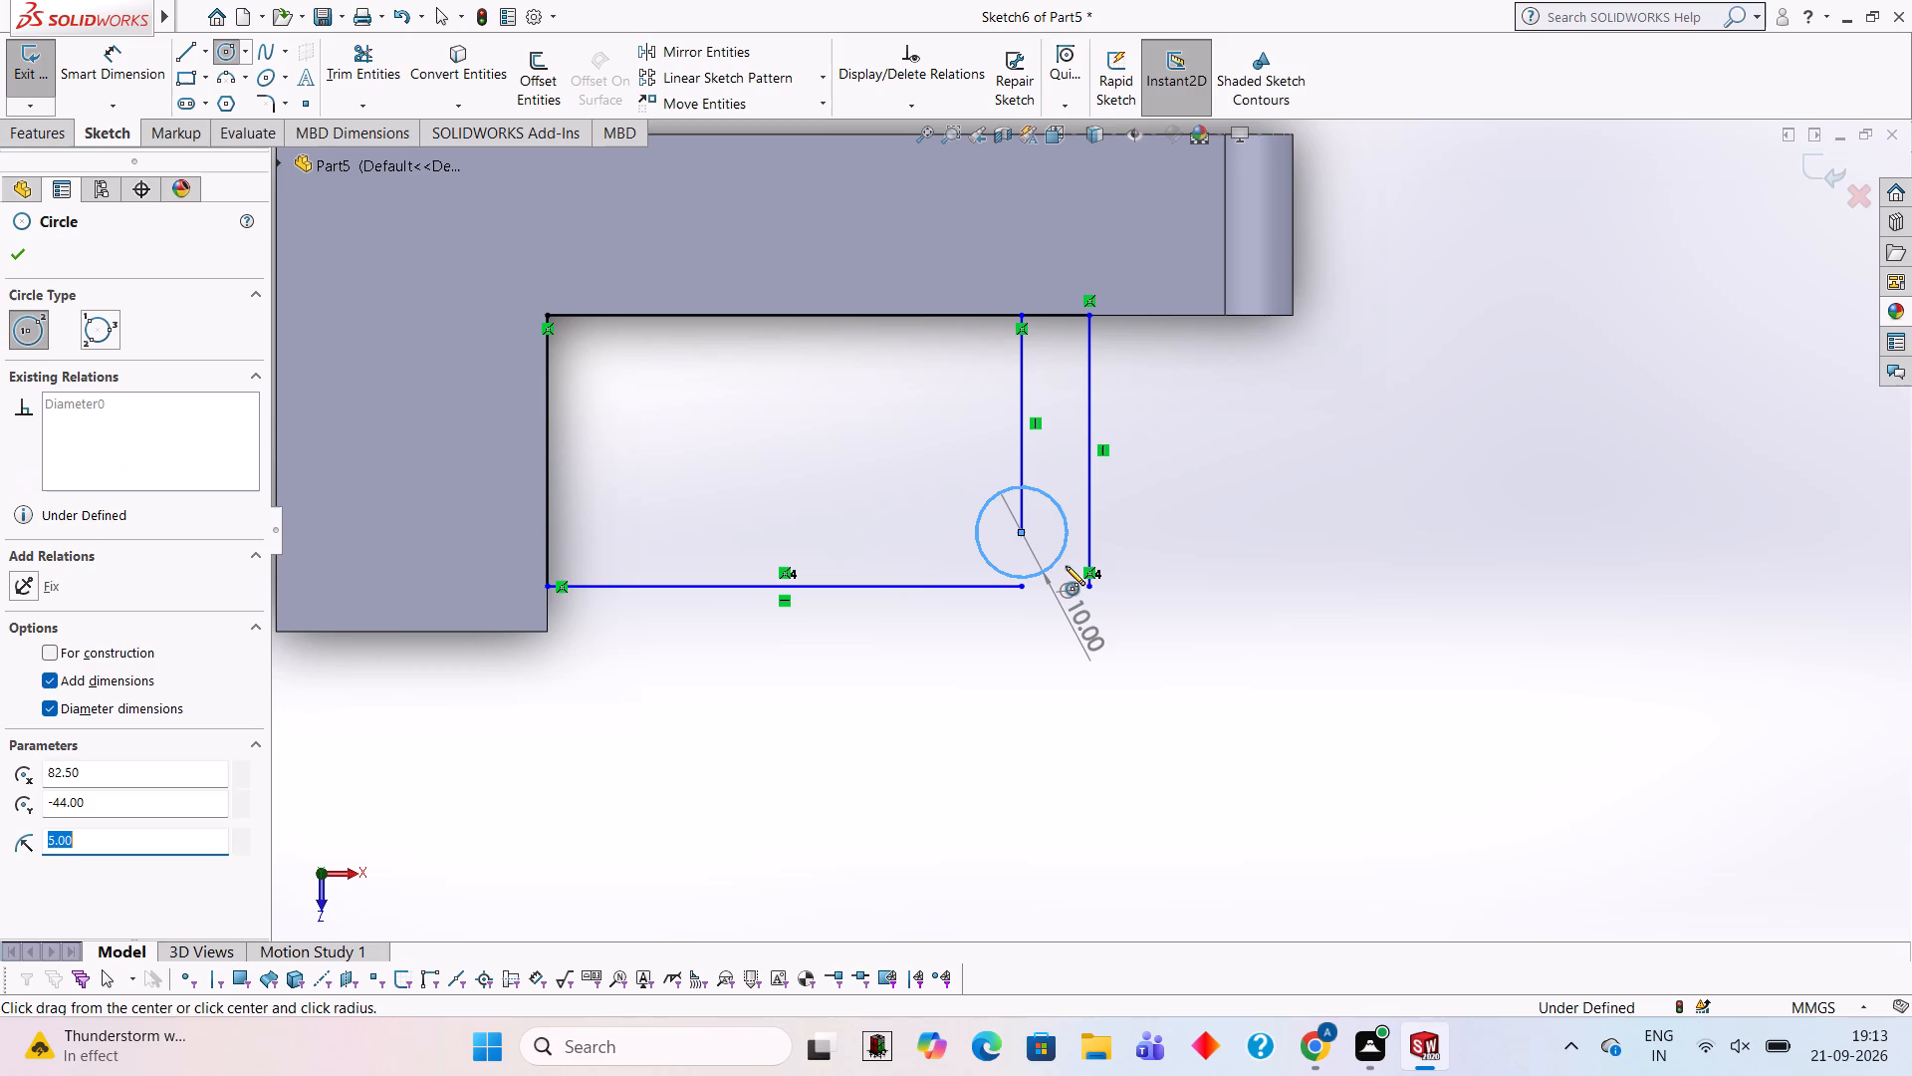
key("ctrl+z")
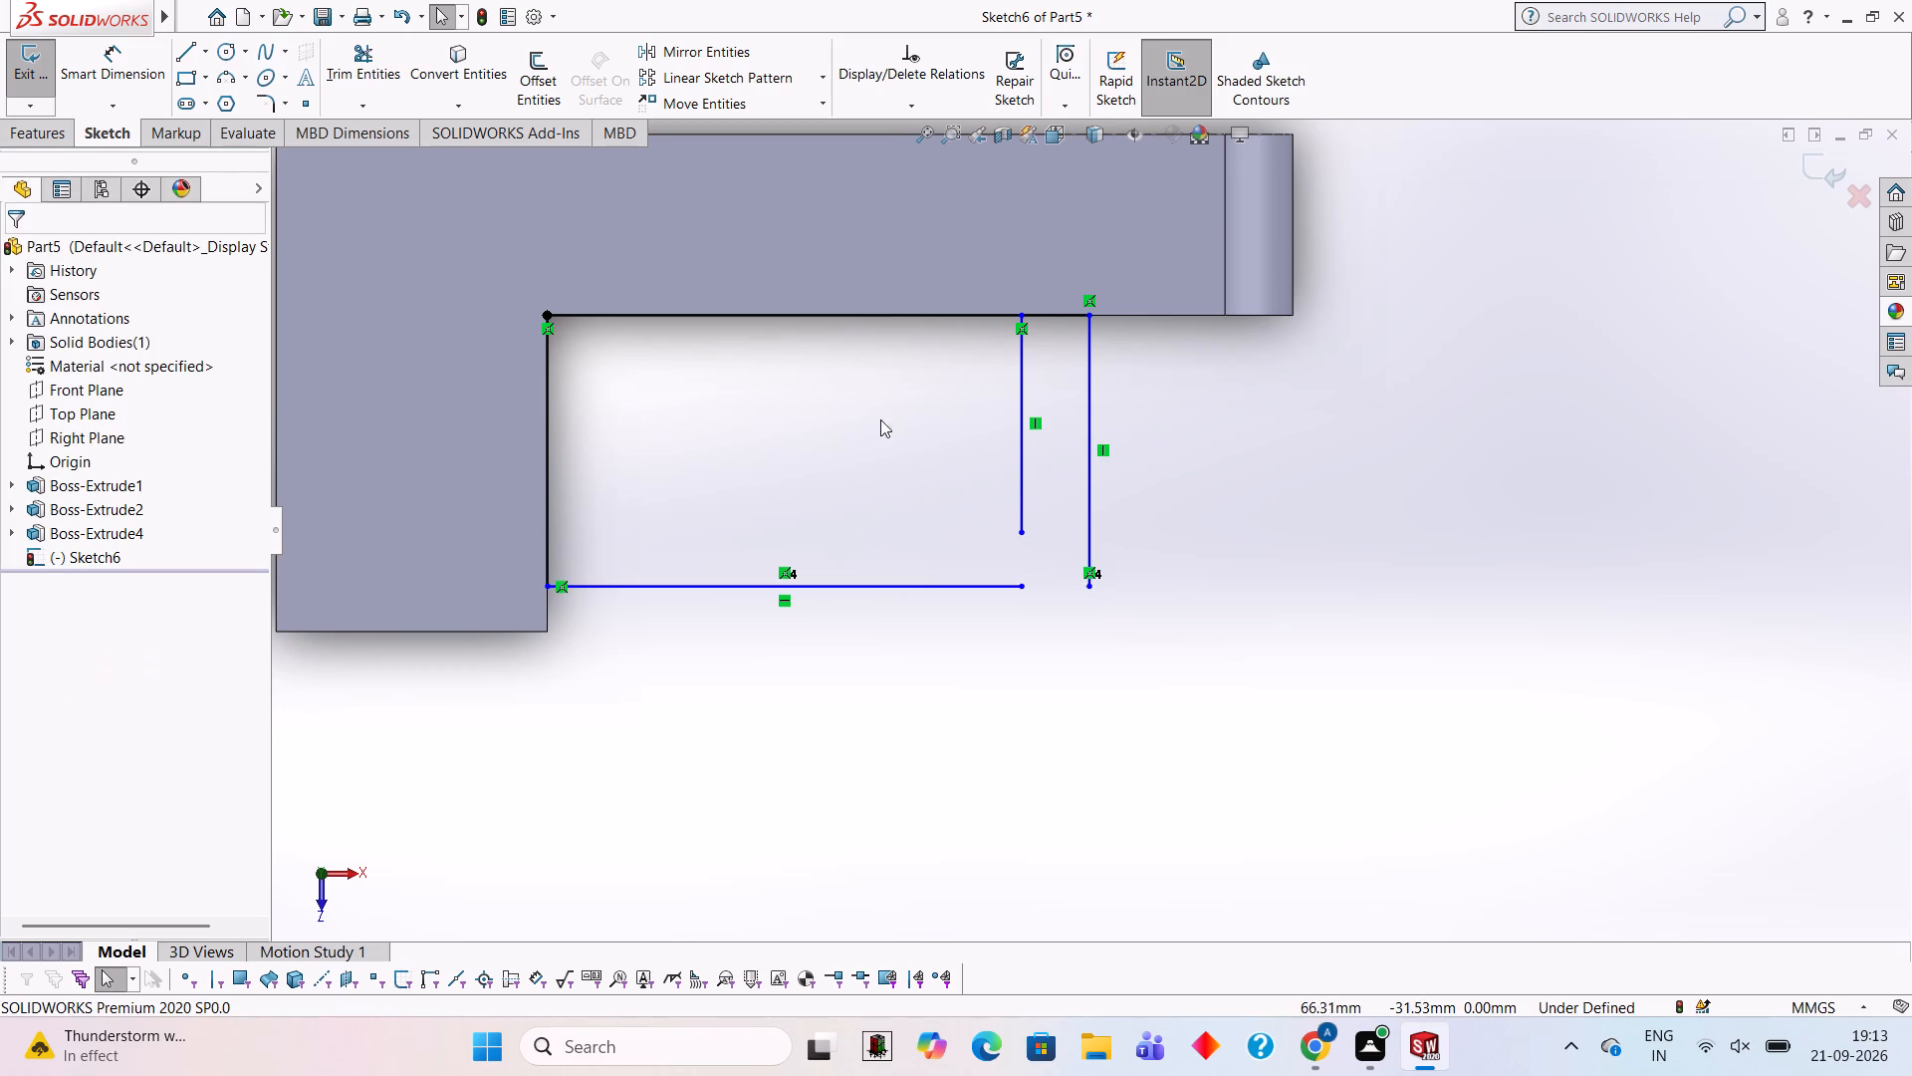
Delete the 24 mm vertical line.
left_click(1026, 476)
left_click(1026, 476)
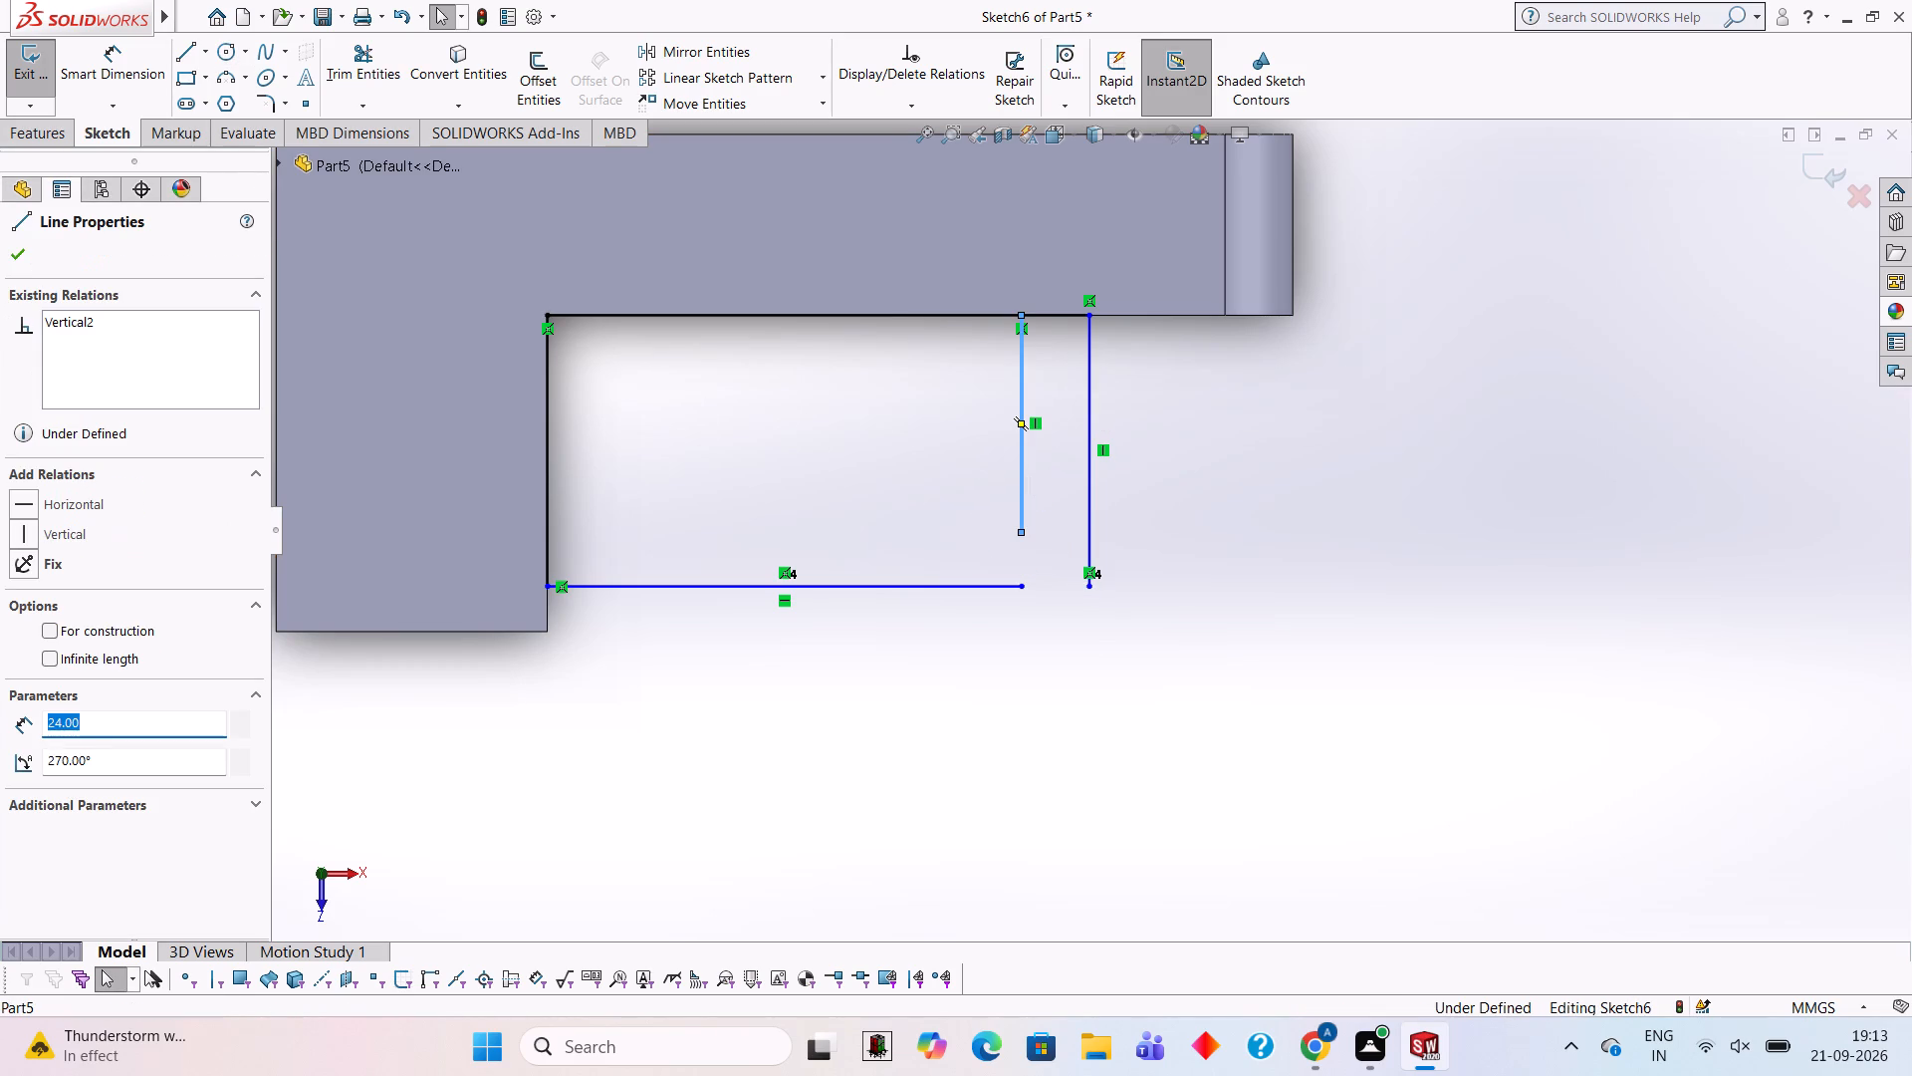
key("Delete")
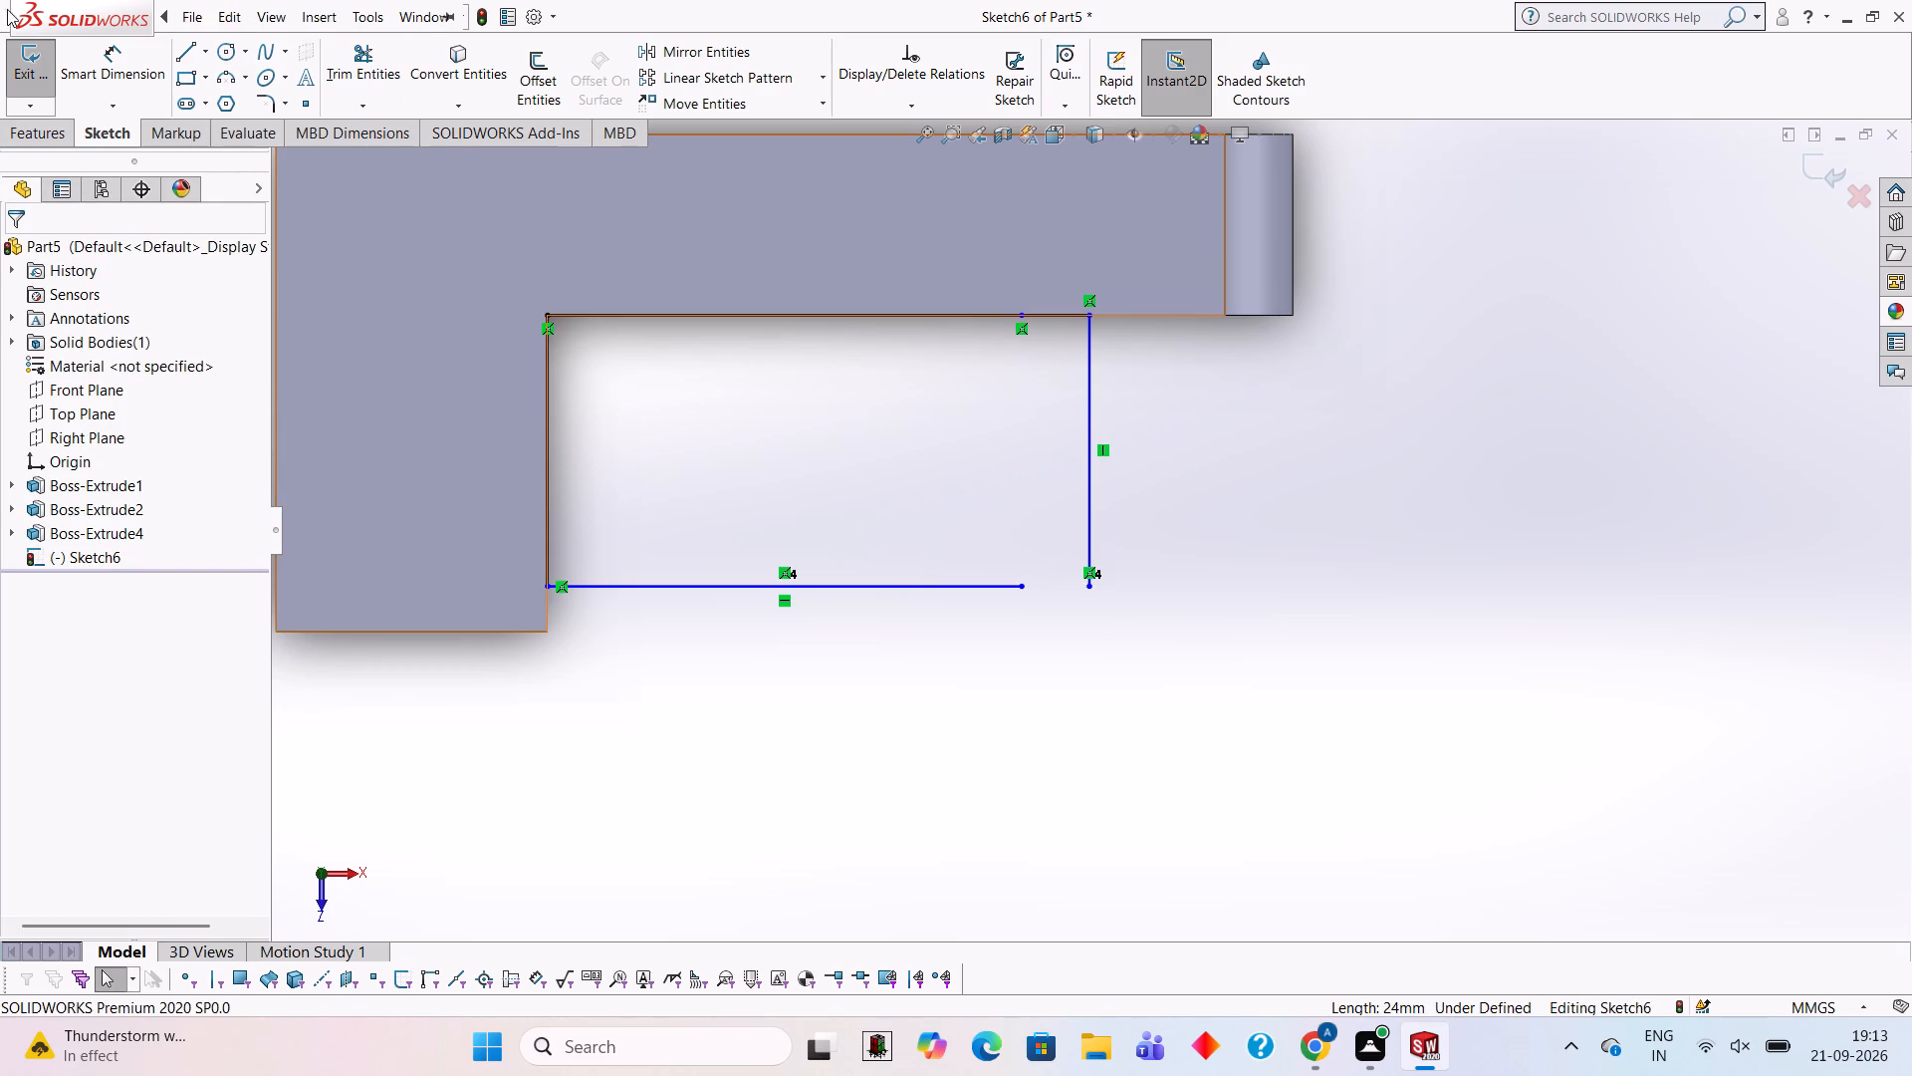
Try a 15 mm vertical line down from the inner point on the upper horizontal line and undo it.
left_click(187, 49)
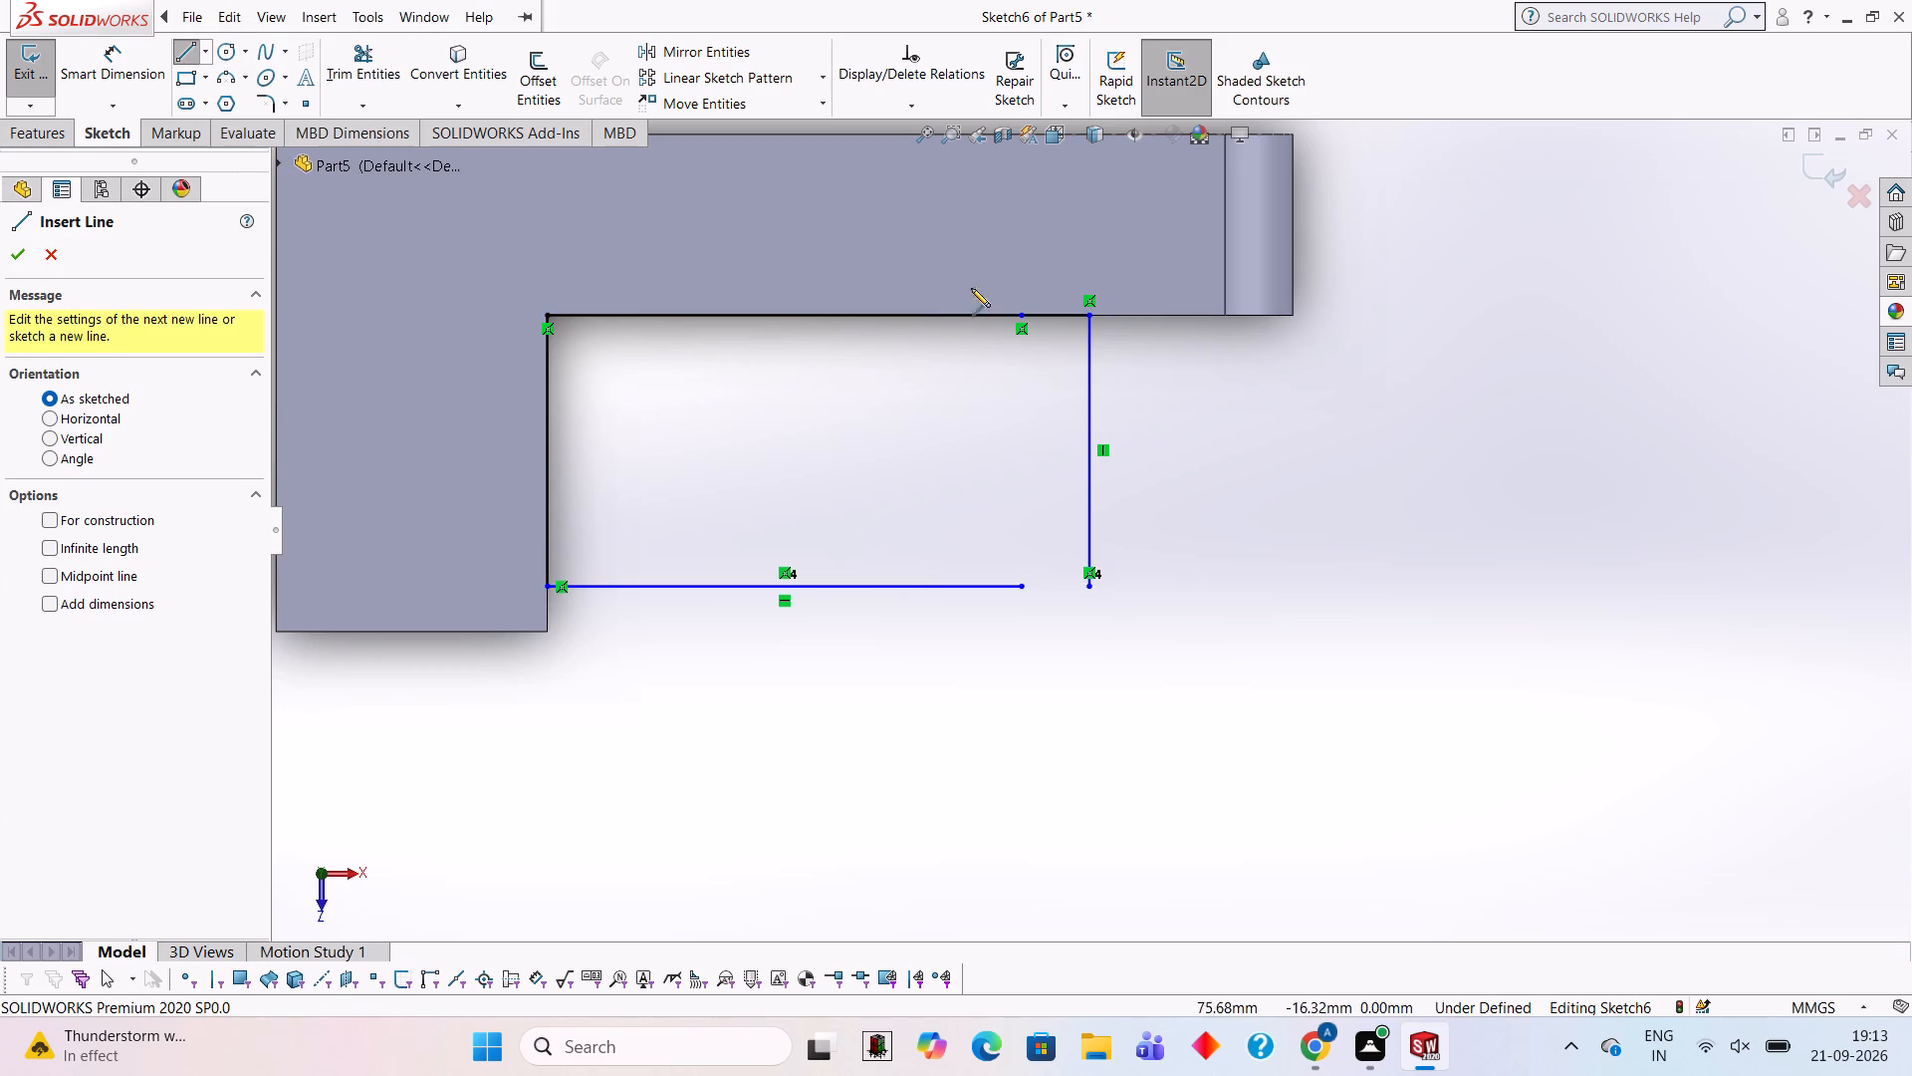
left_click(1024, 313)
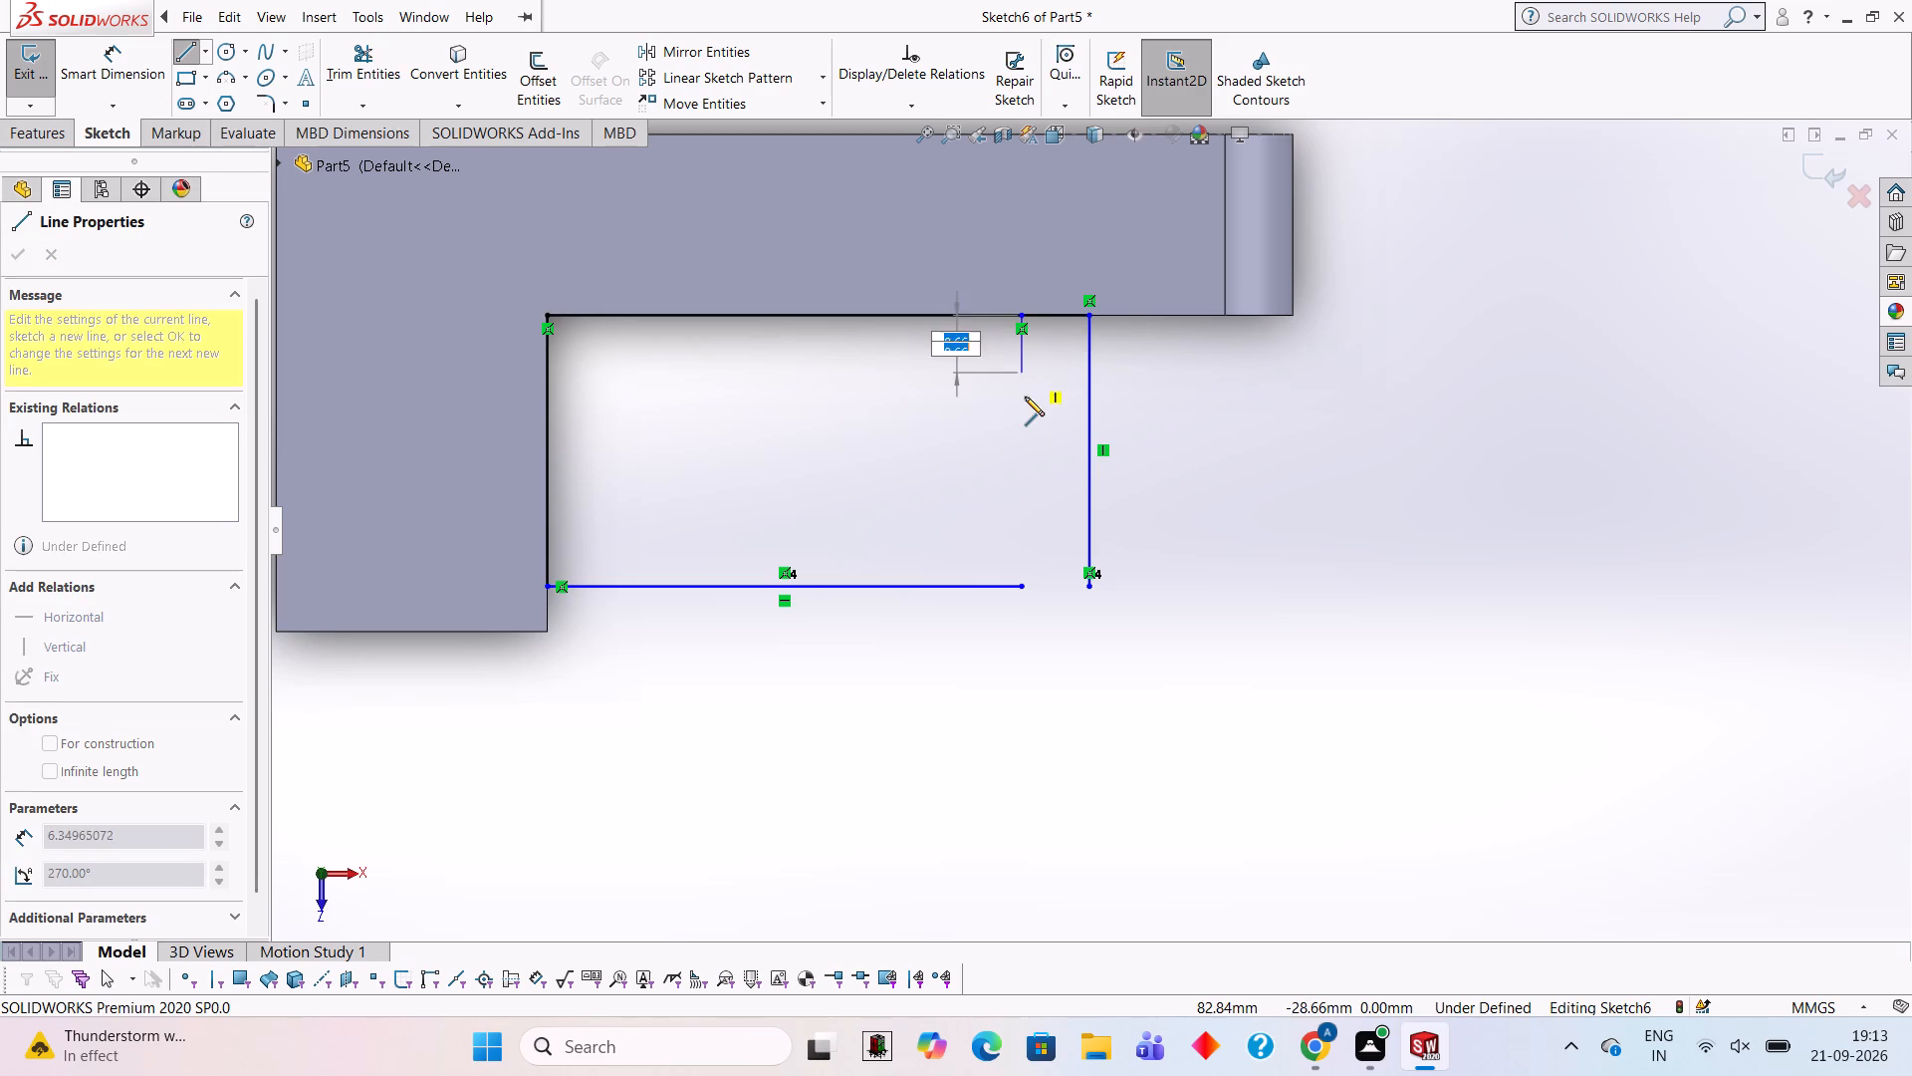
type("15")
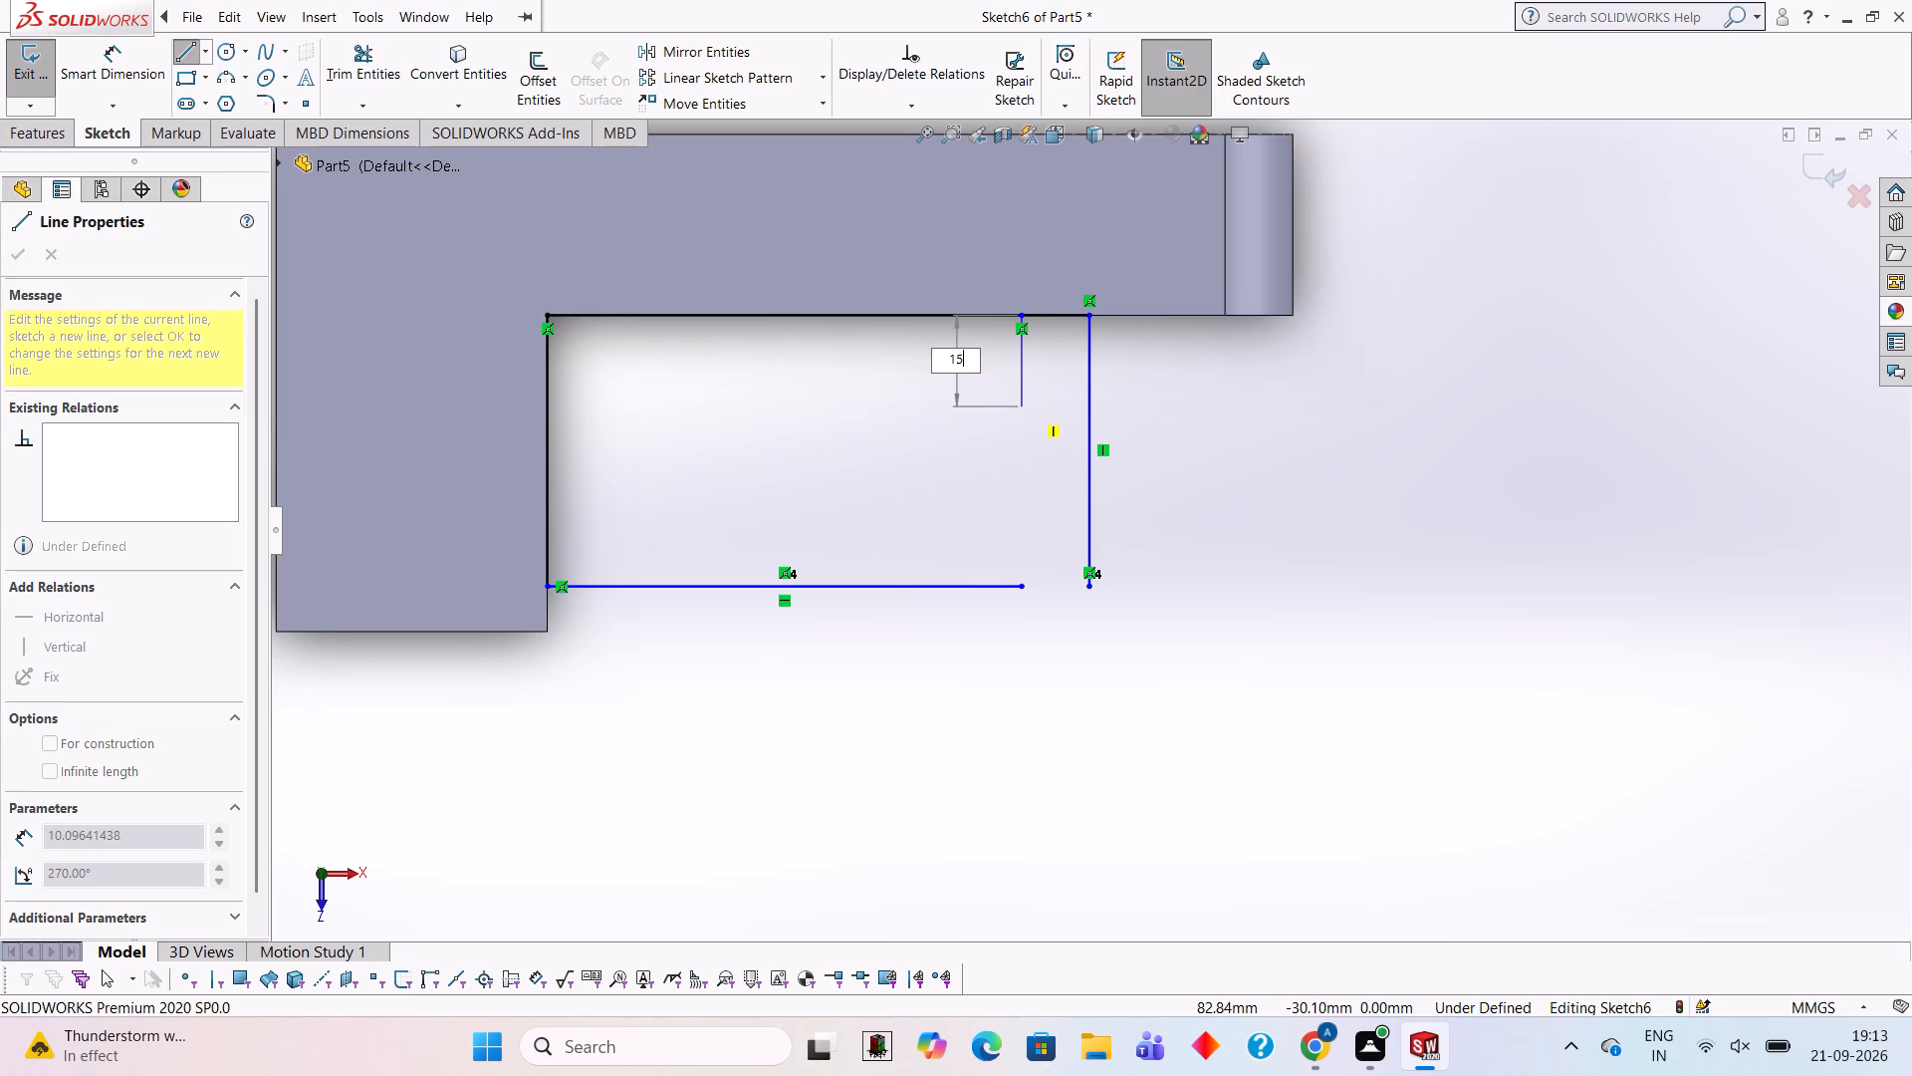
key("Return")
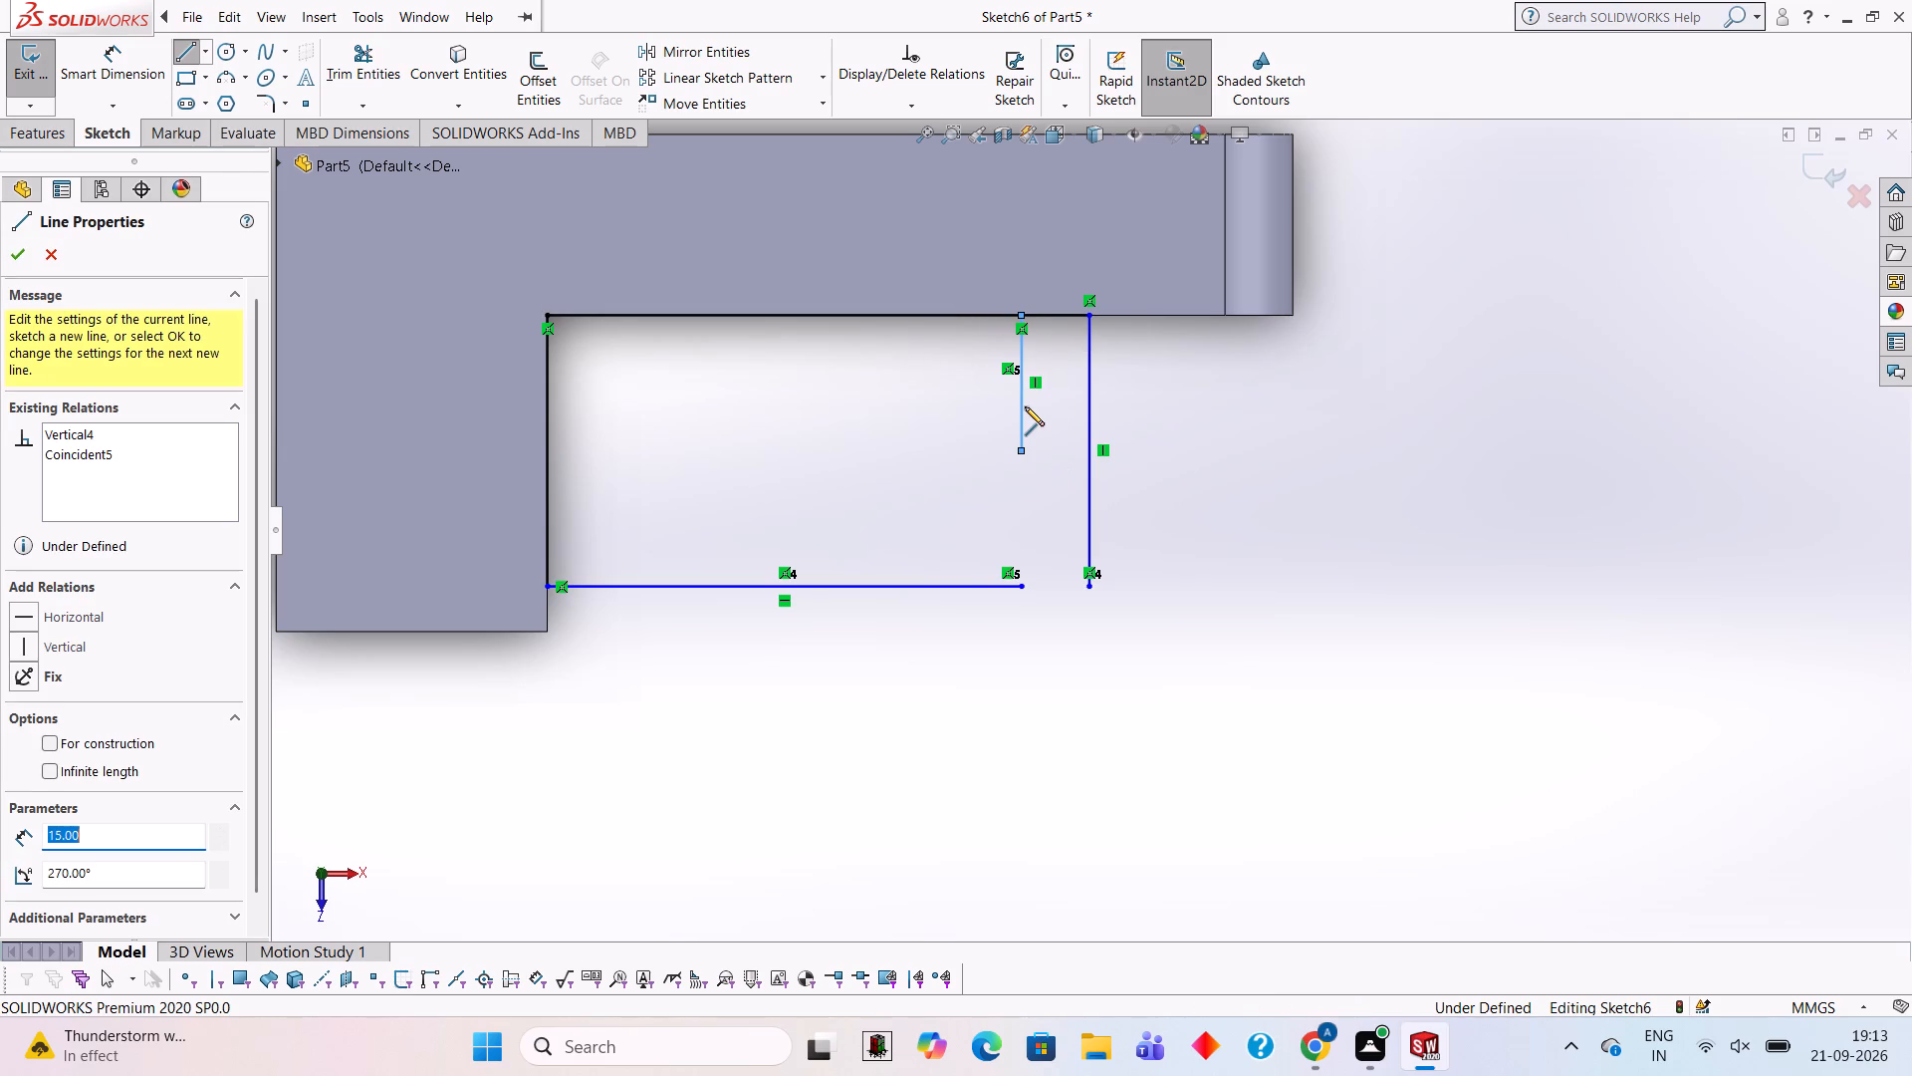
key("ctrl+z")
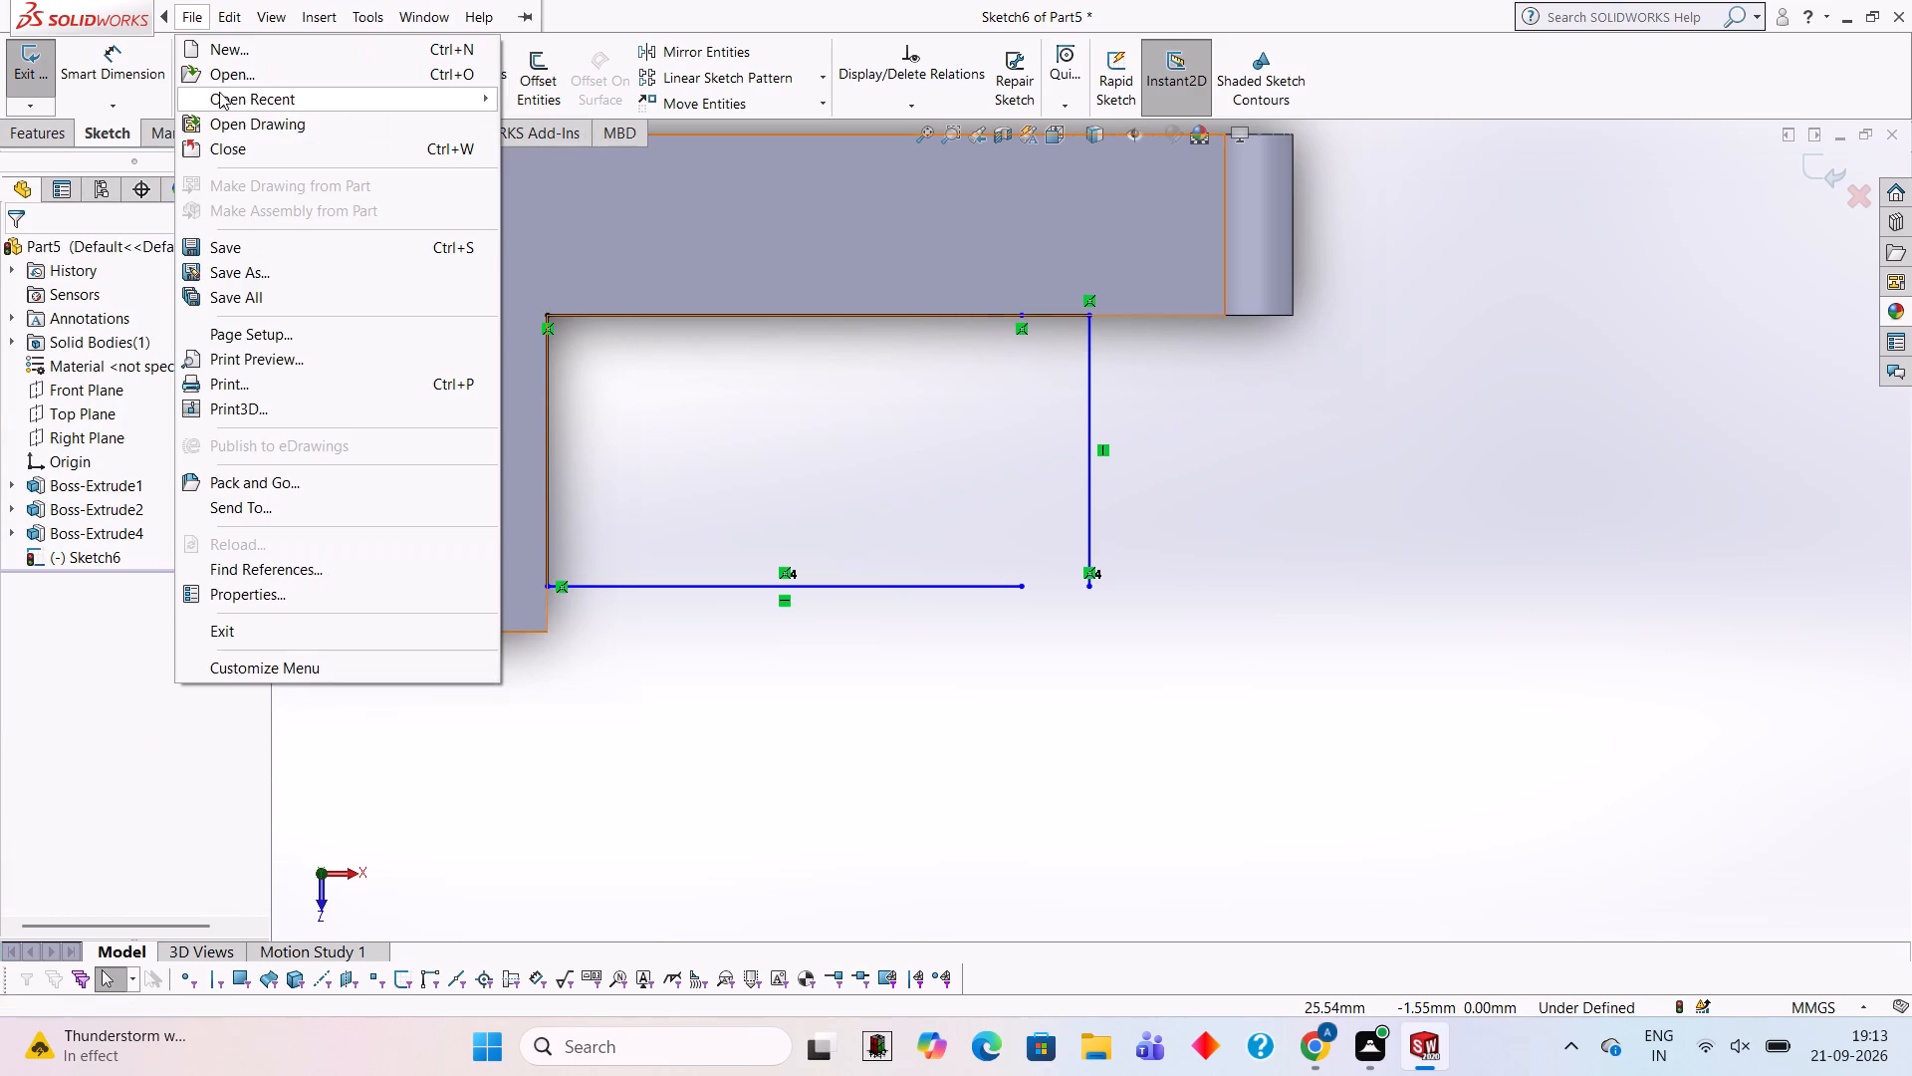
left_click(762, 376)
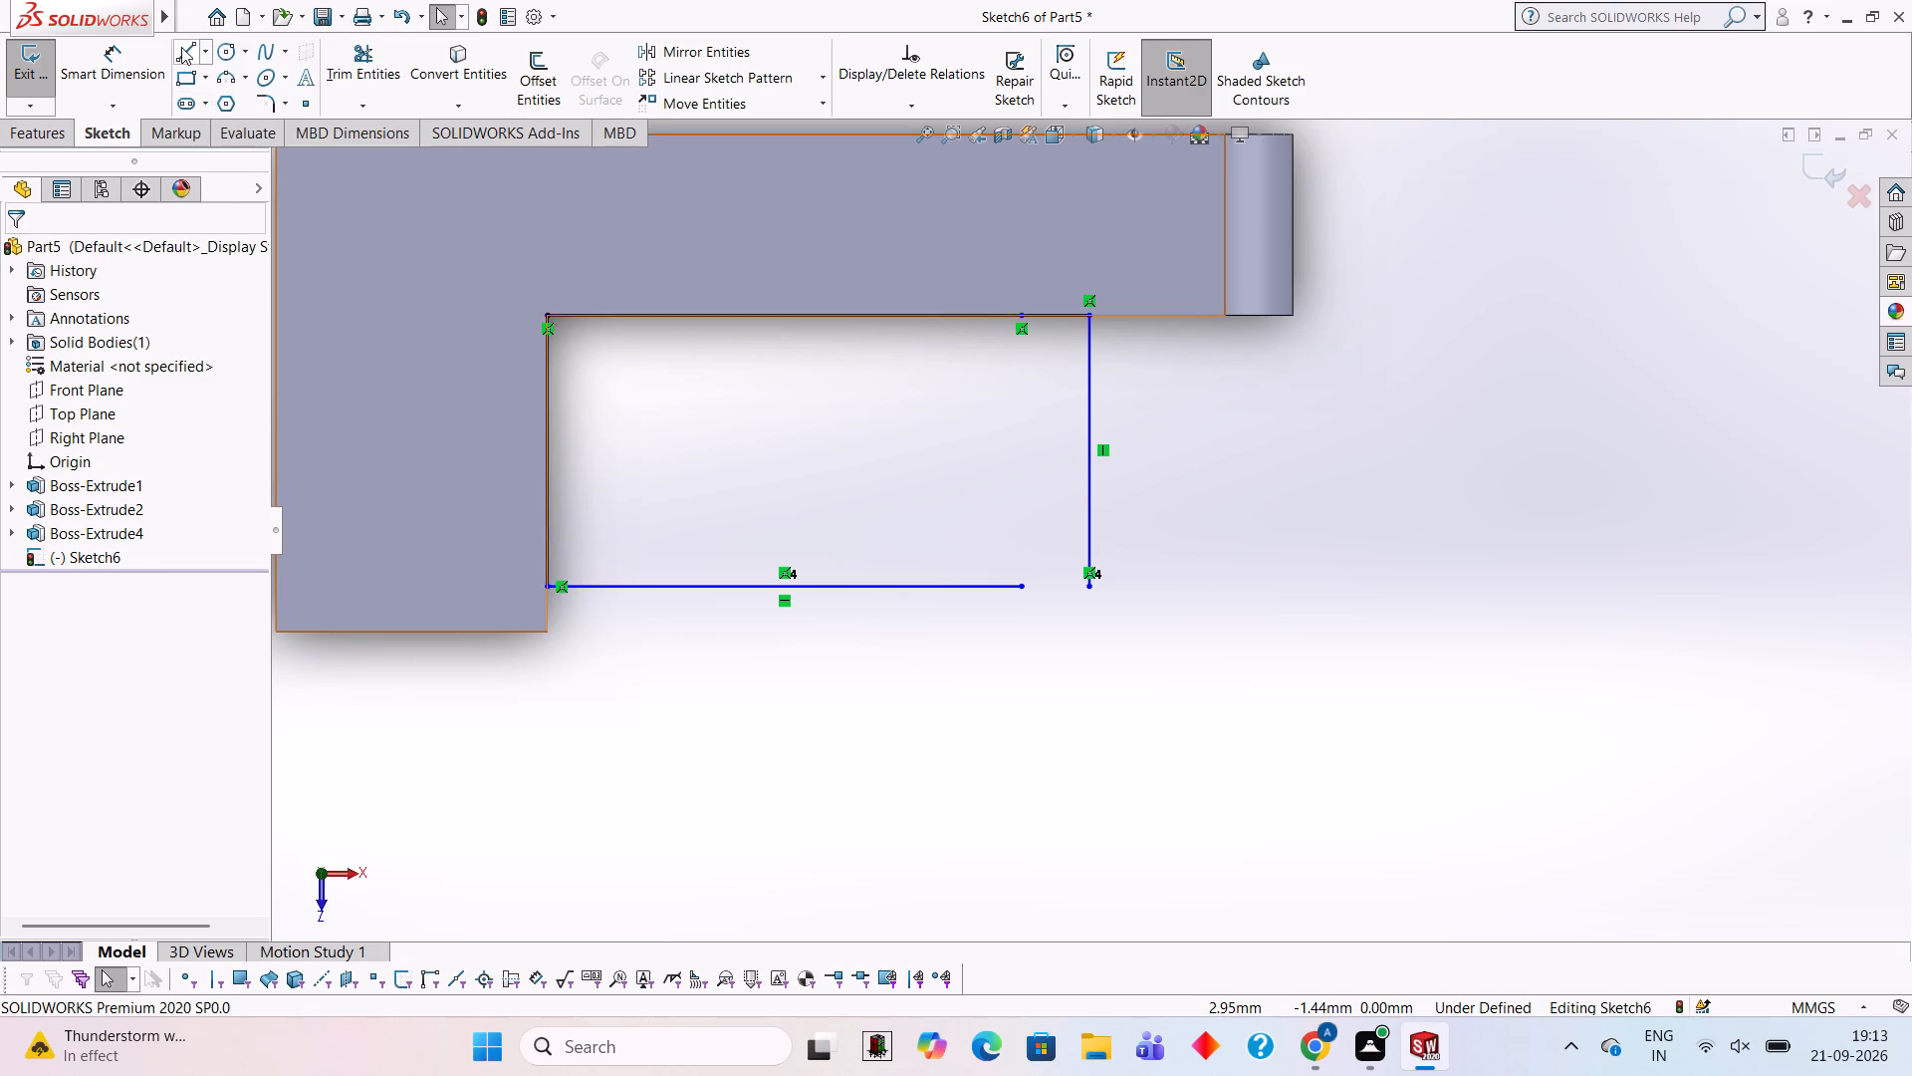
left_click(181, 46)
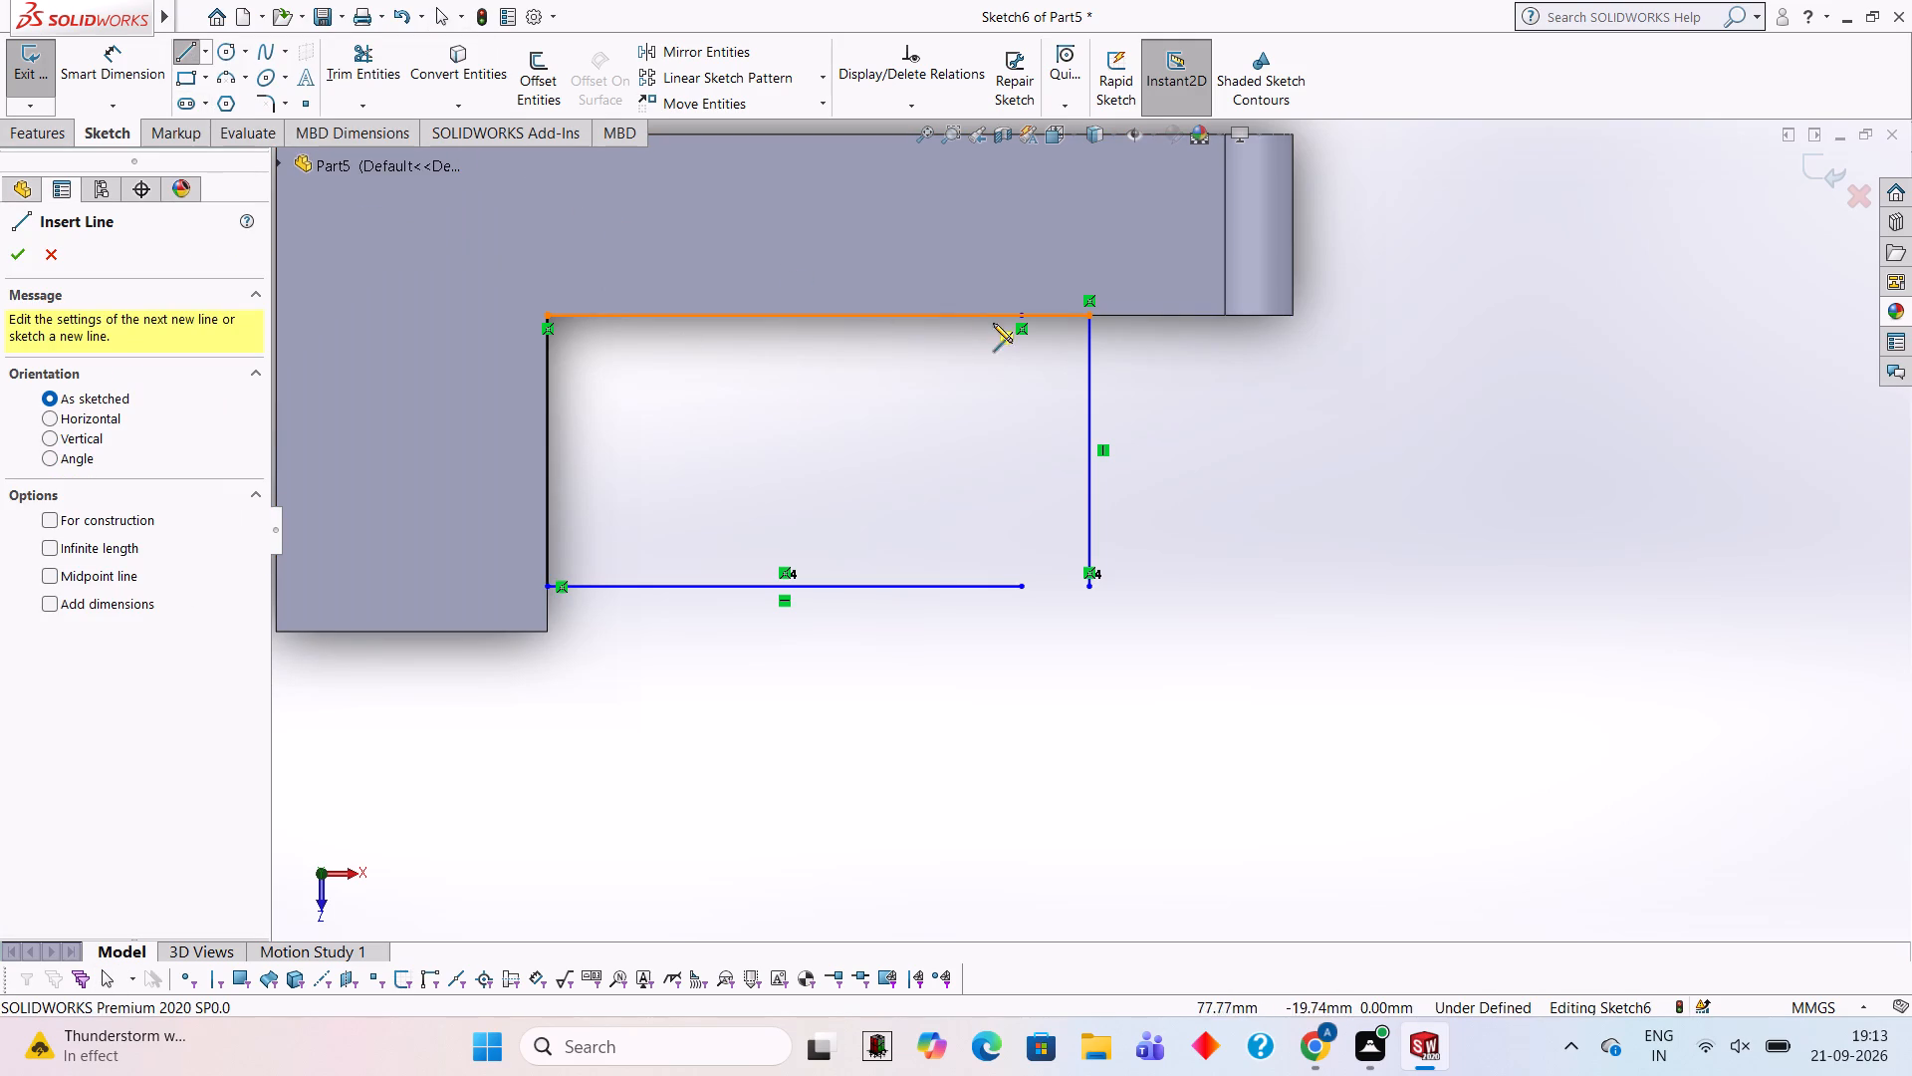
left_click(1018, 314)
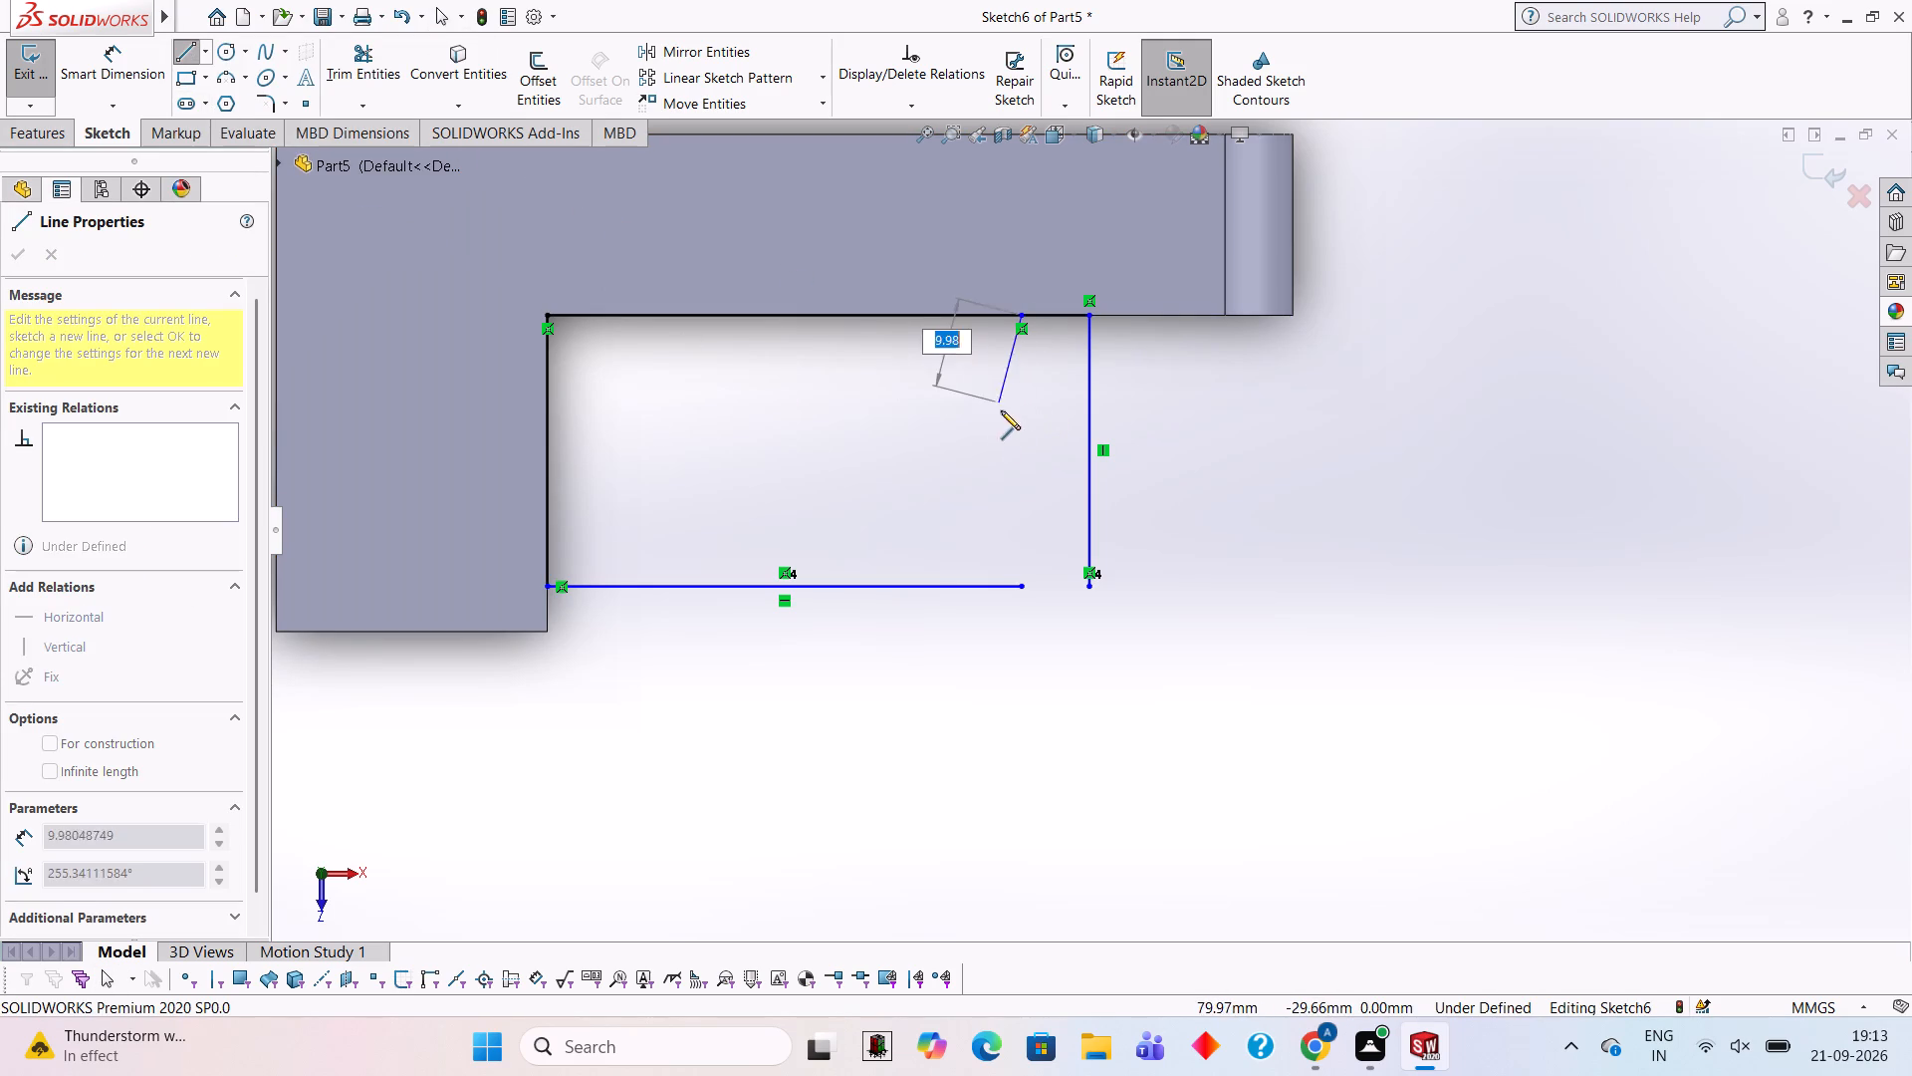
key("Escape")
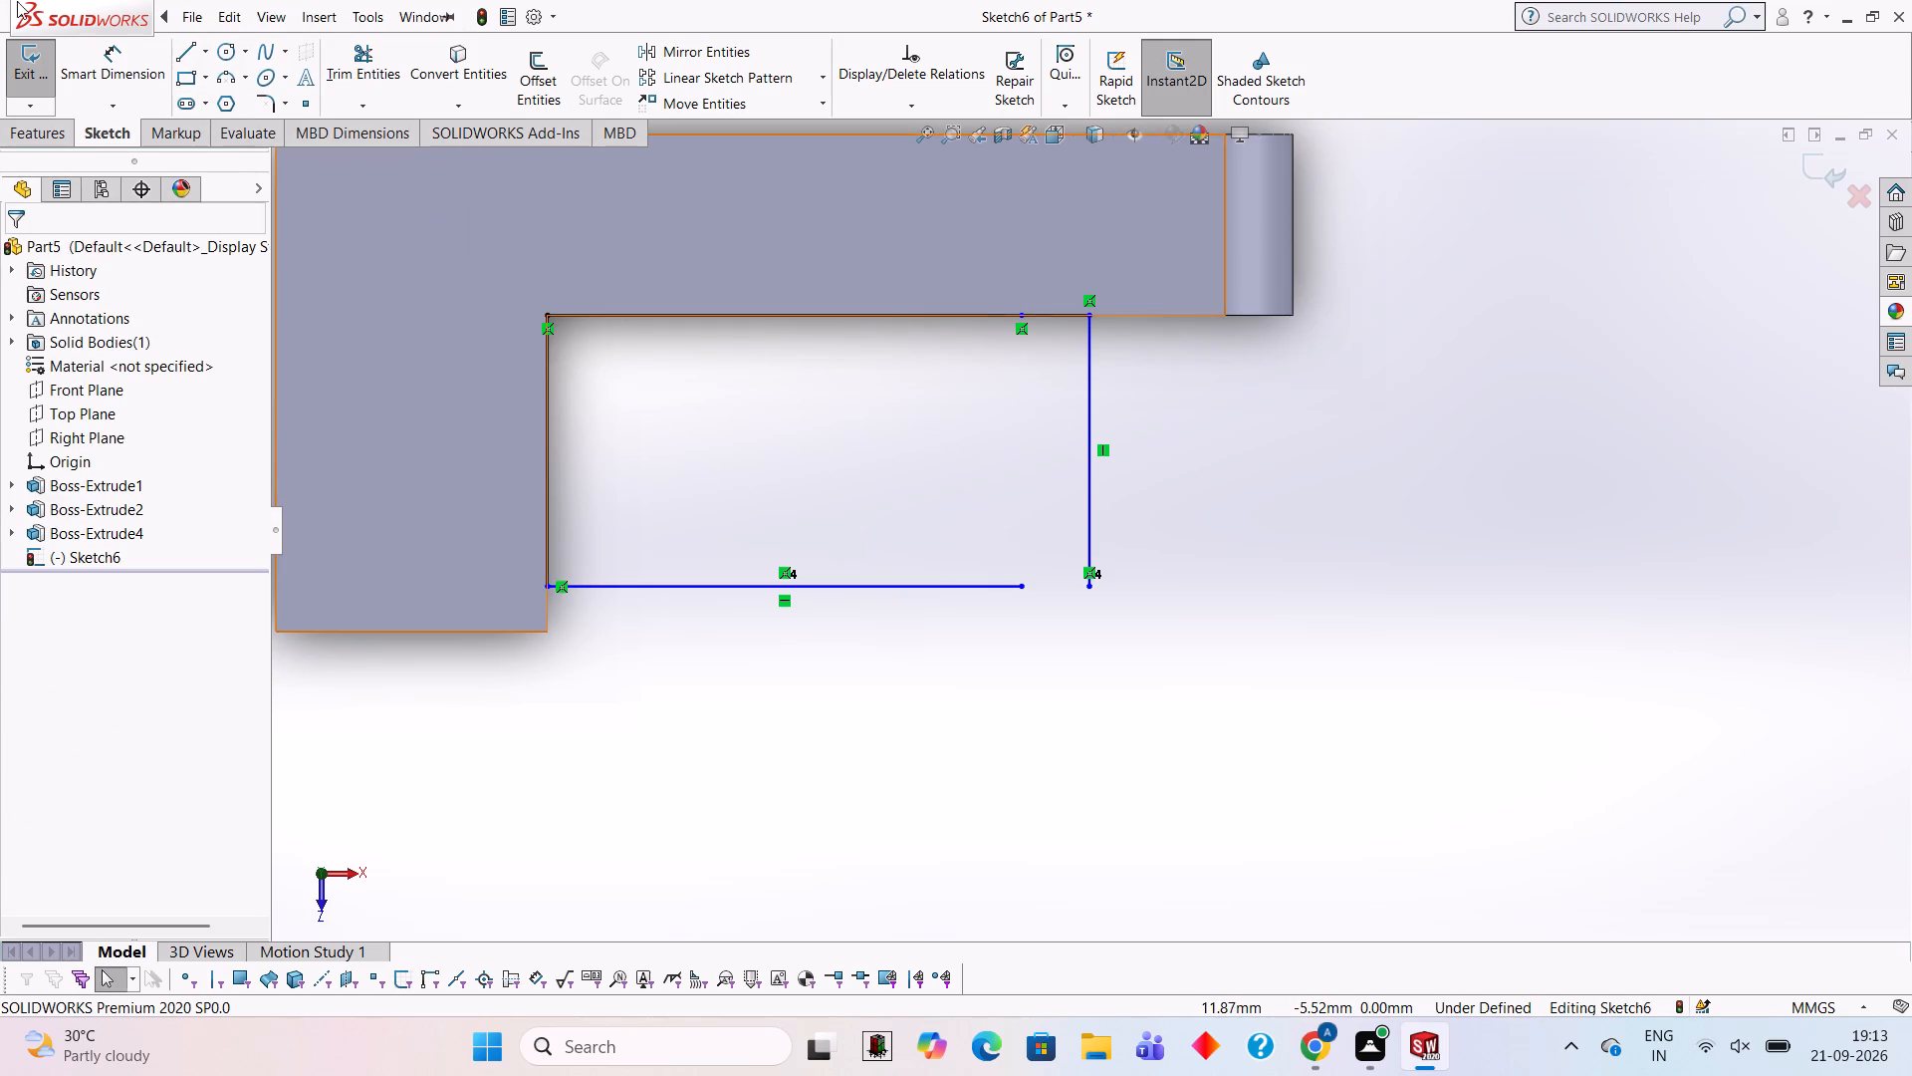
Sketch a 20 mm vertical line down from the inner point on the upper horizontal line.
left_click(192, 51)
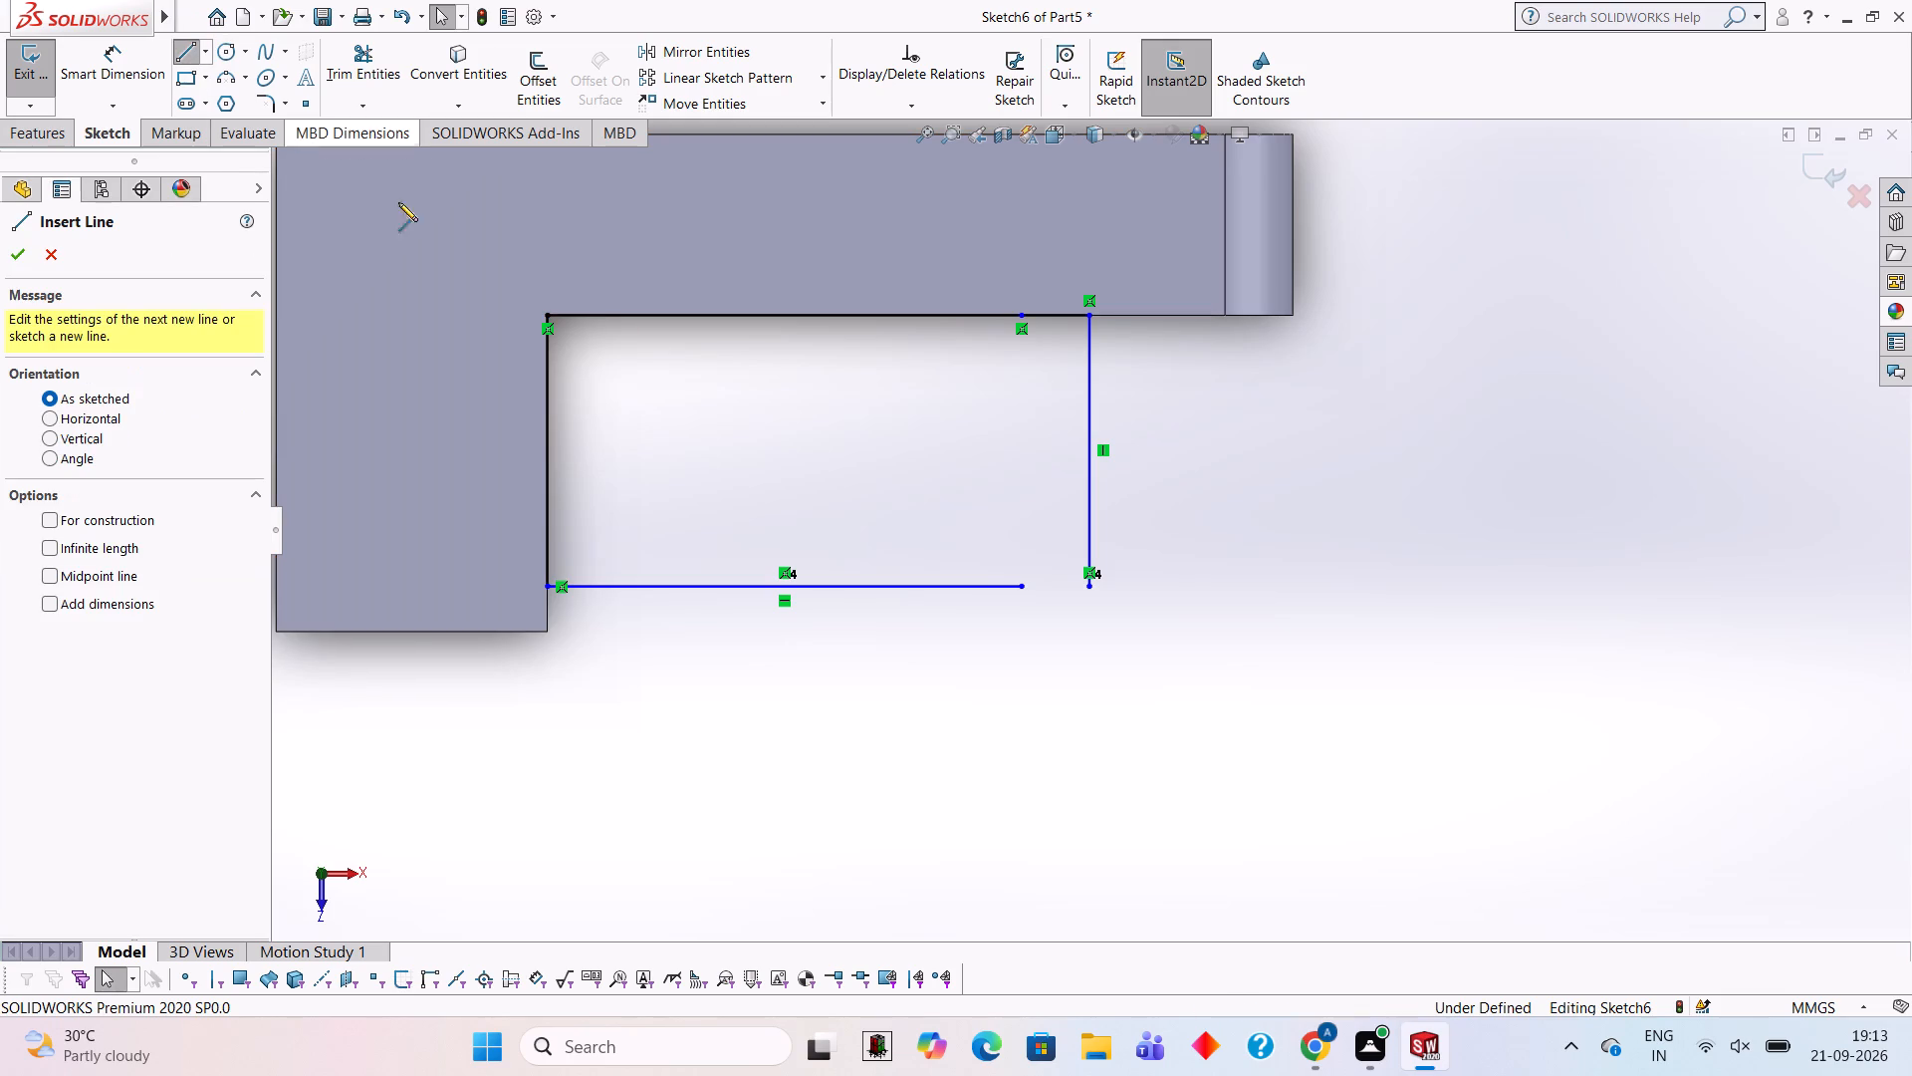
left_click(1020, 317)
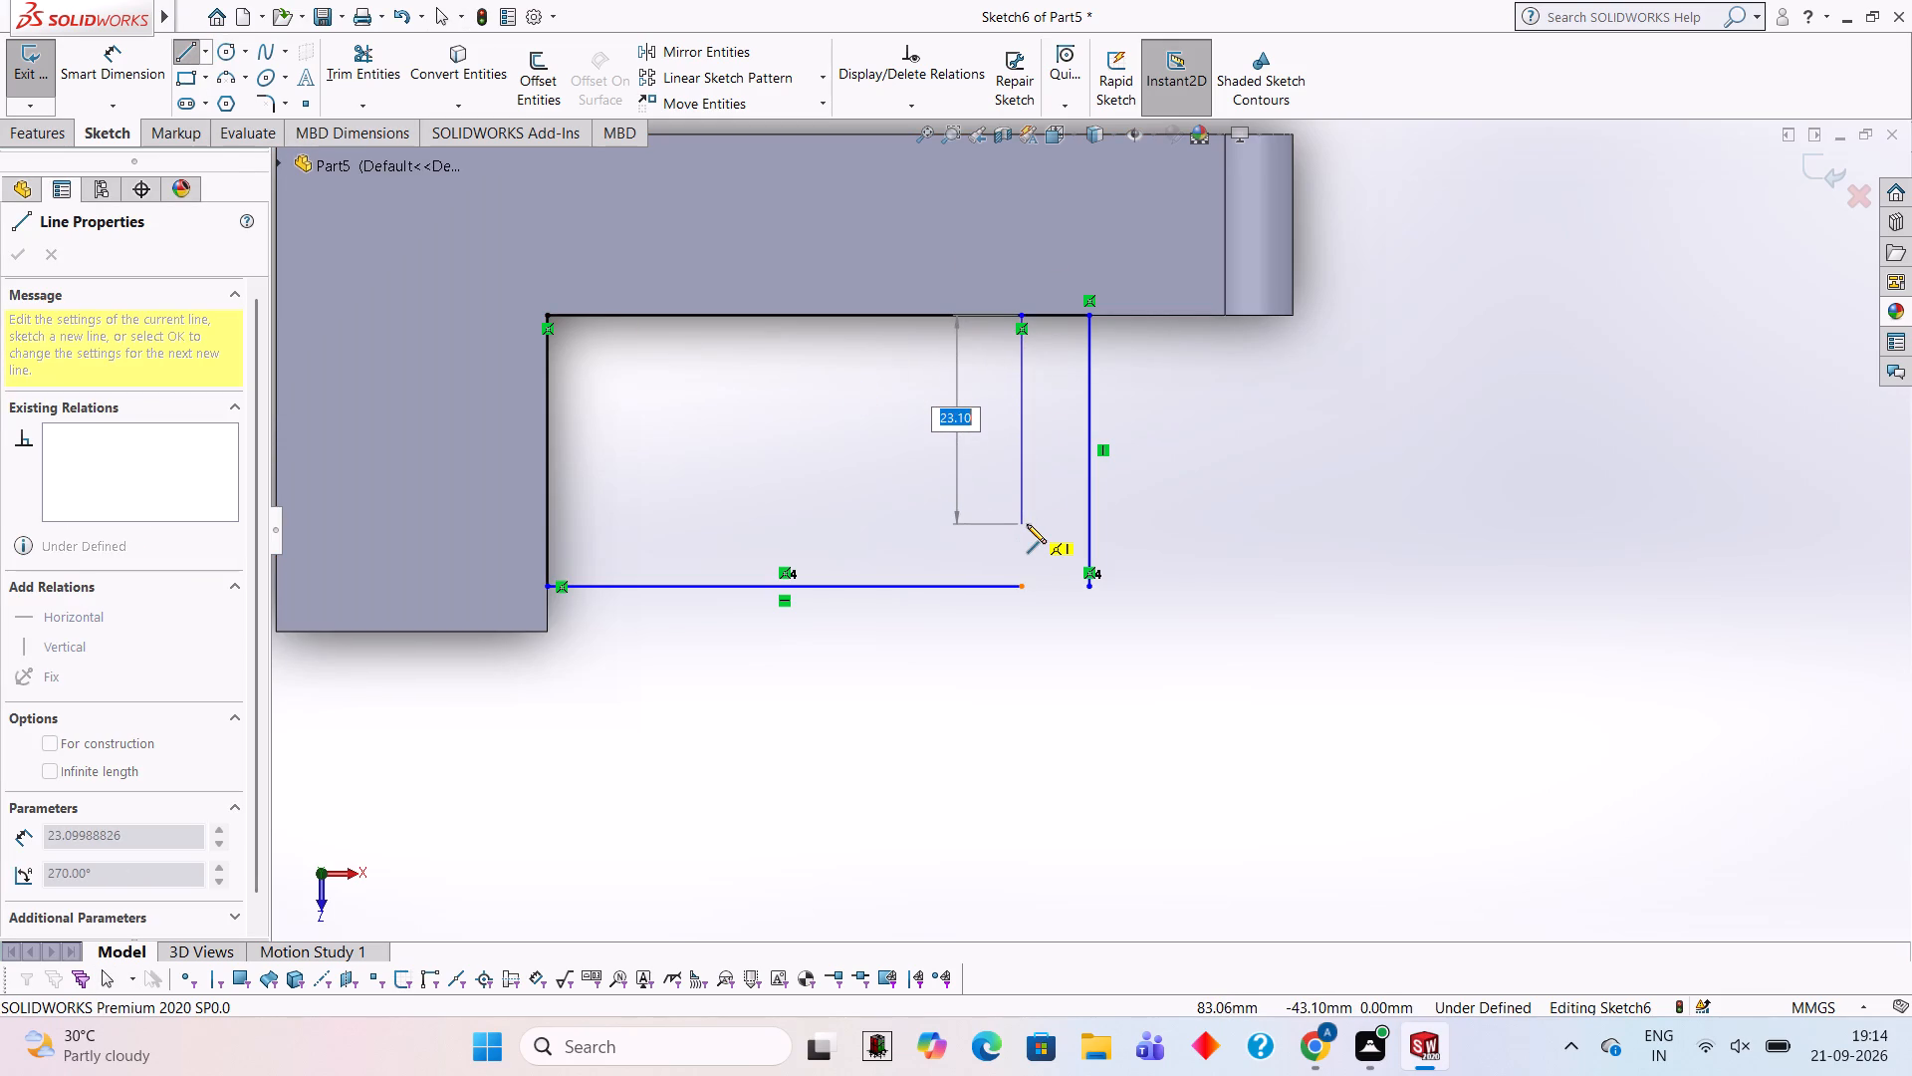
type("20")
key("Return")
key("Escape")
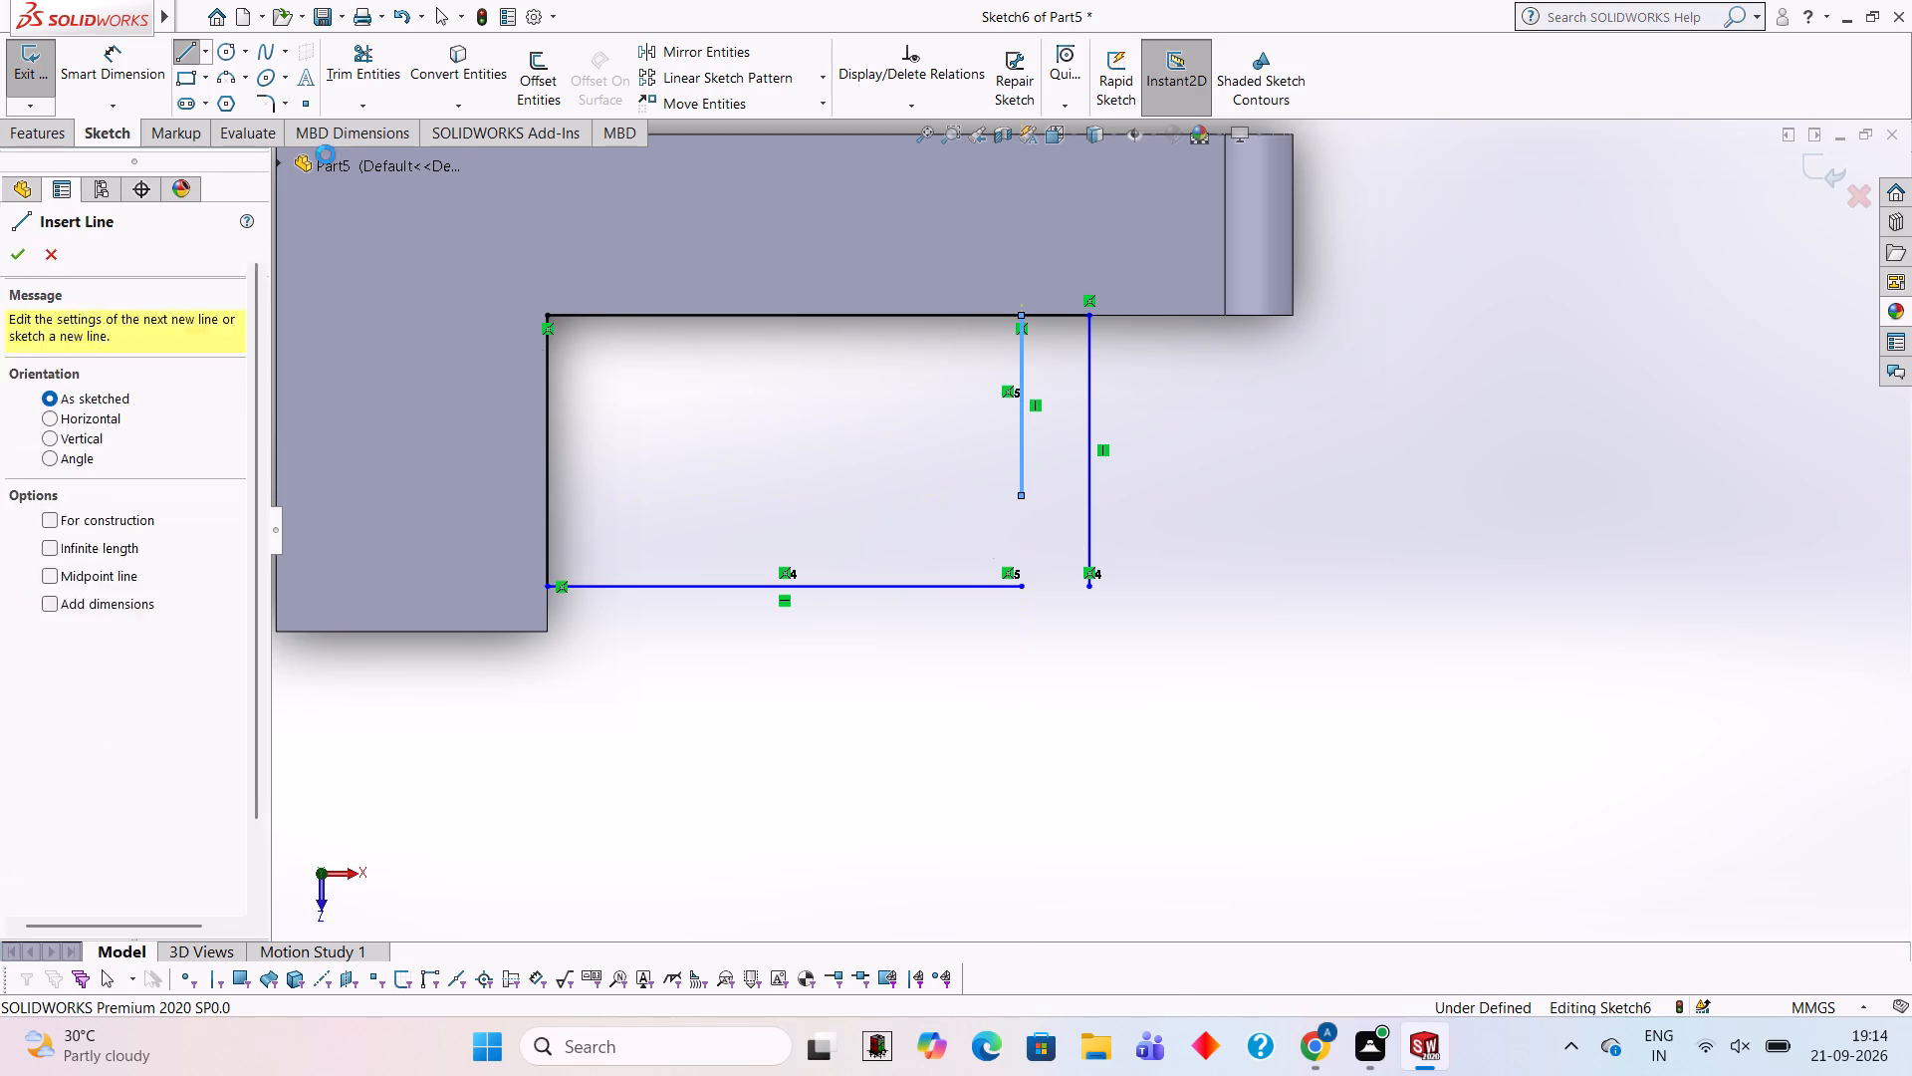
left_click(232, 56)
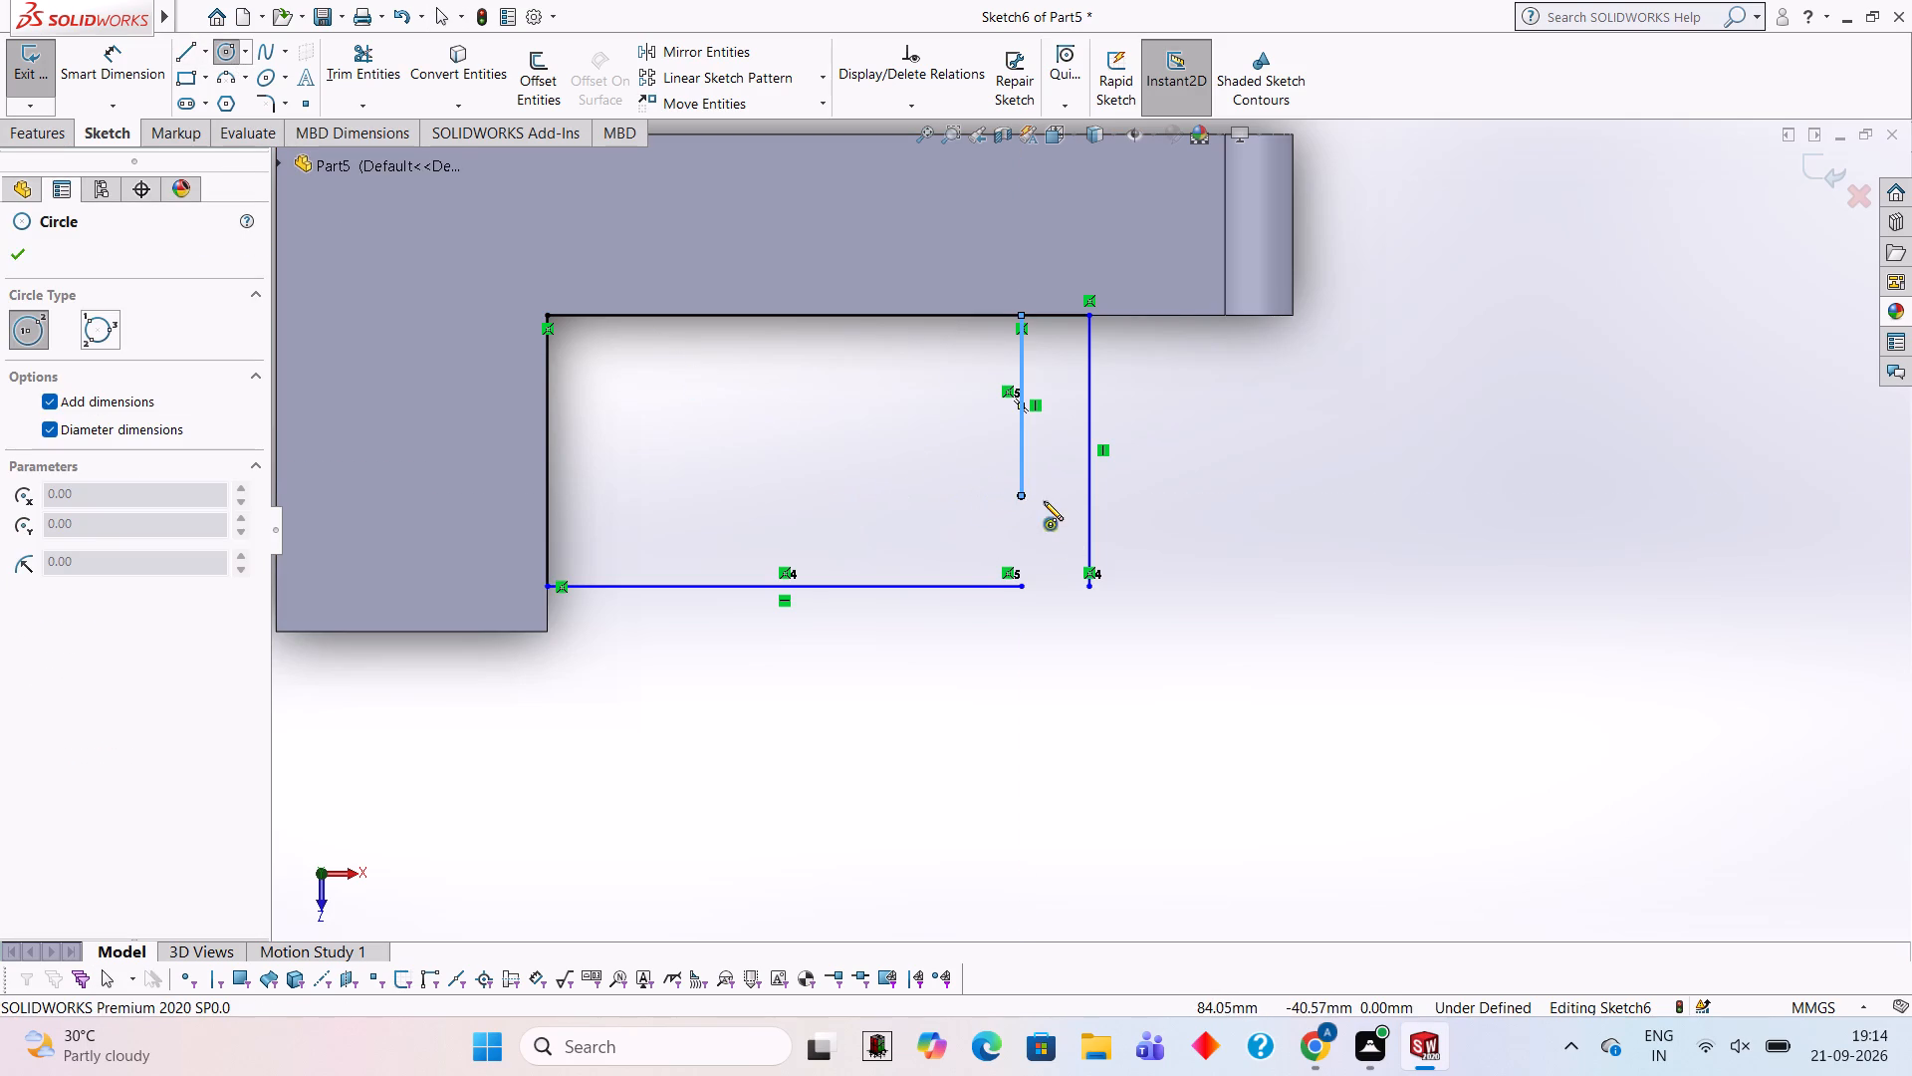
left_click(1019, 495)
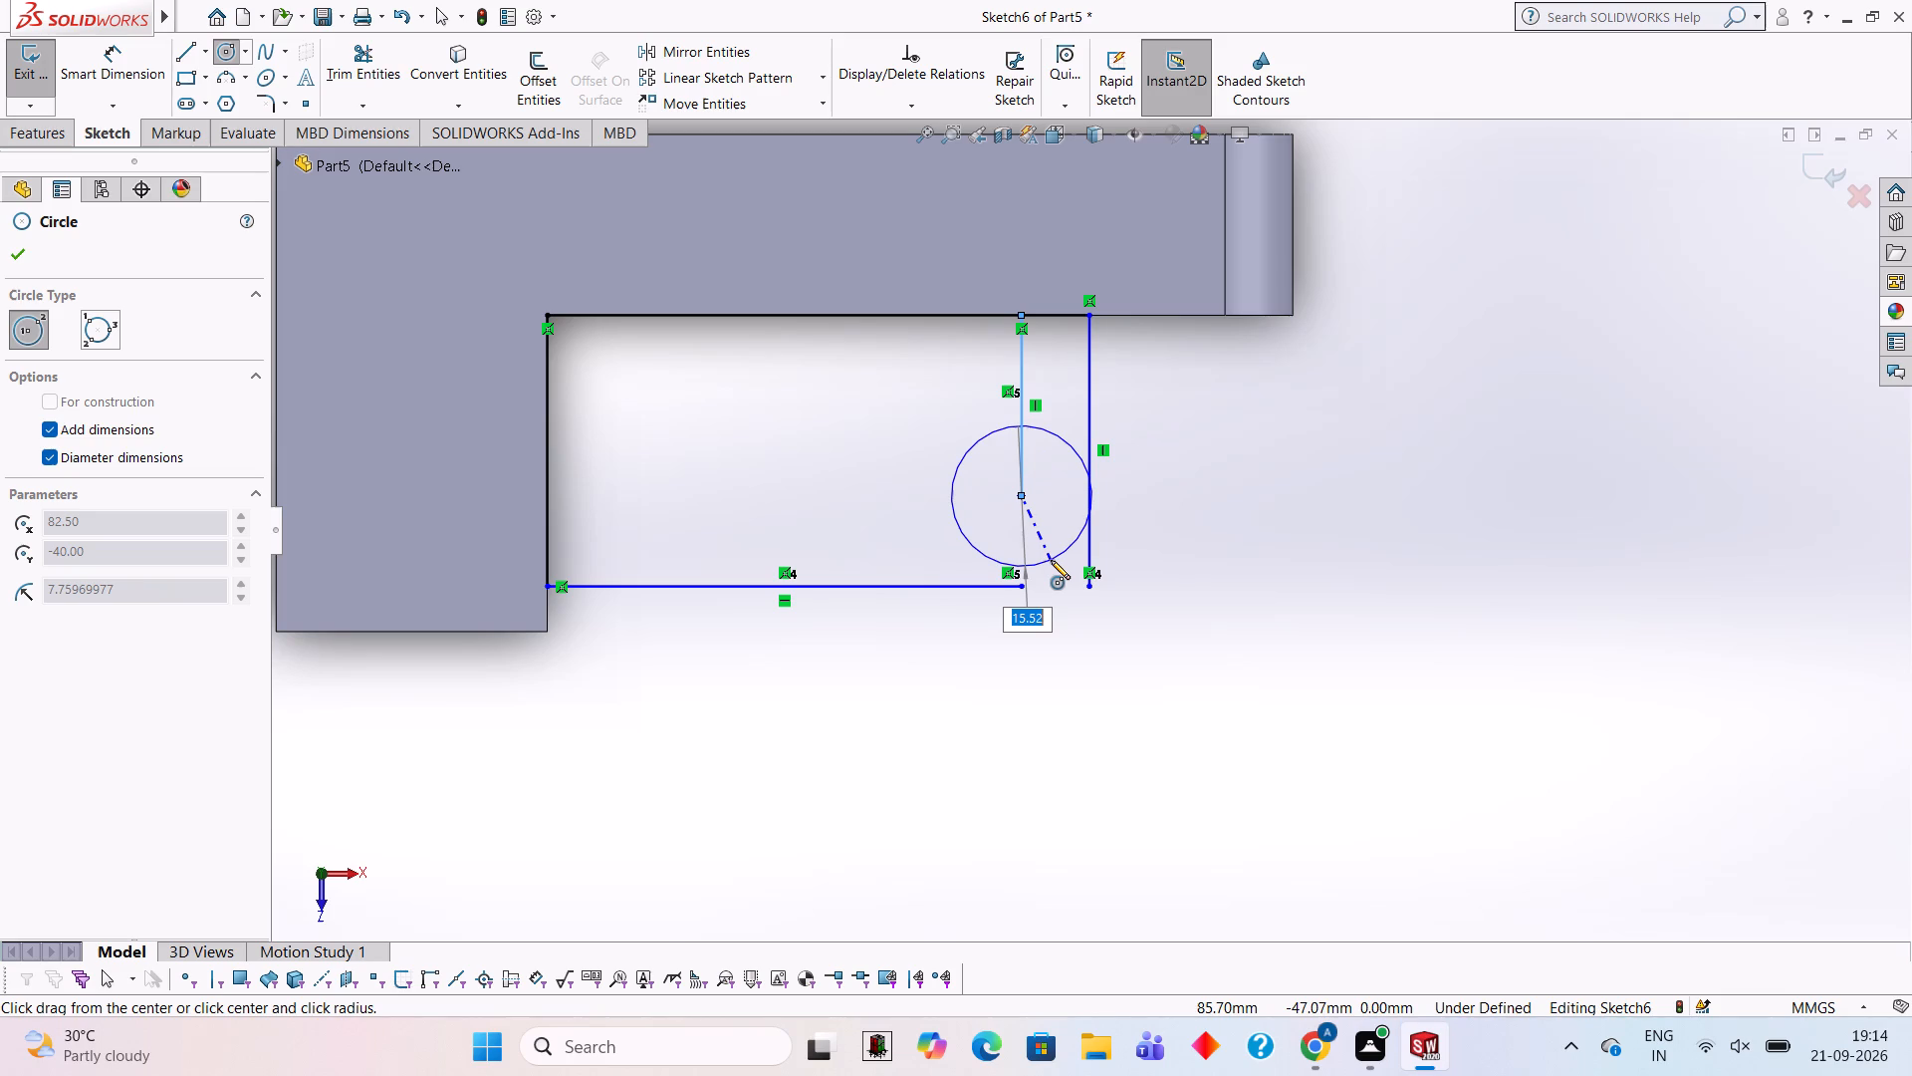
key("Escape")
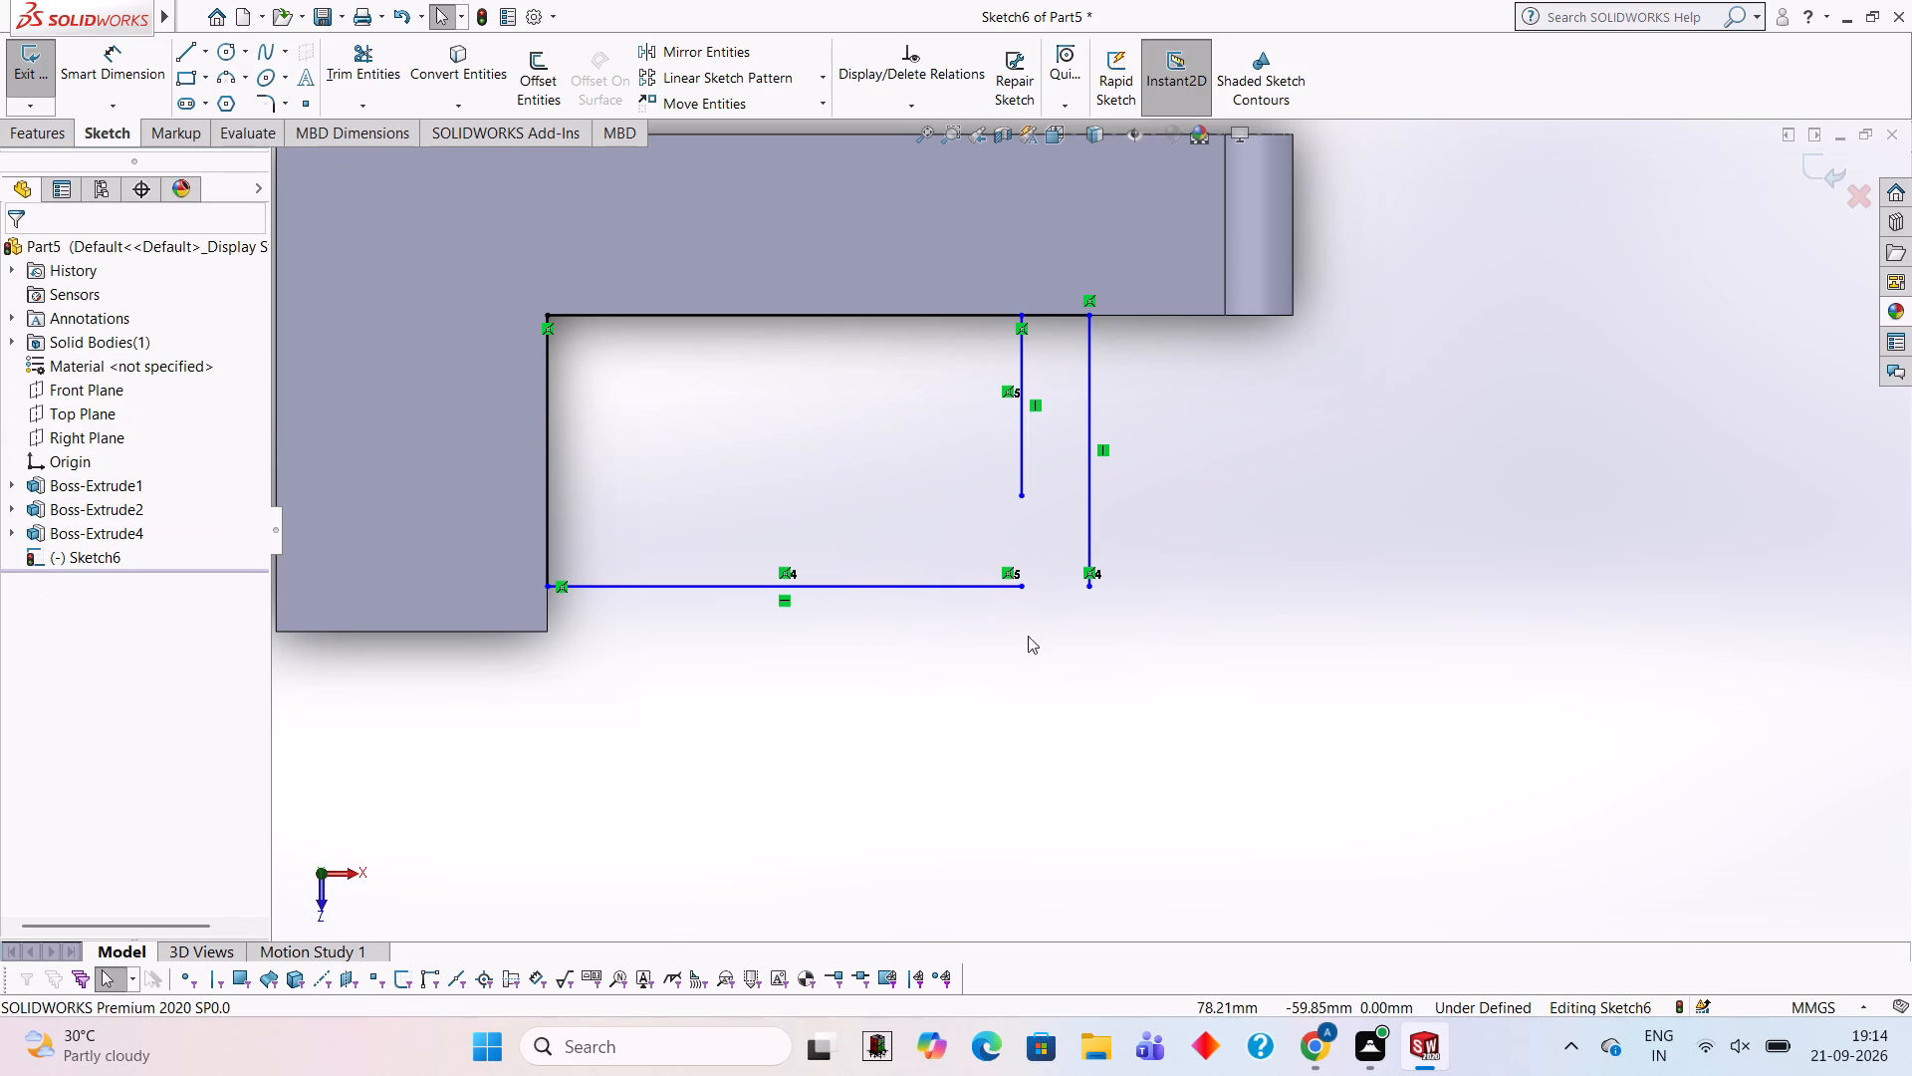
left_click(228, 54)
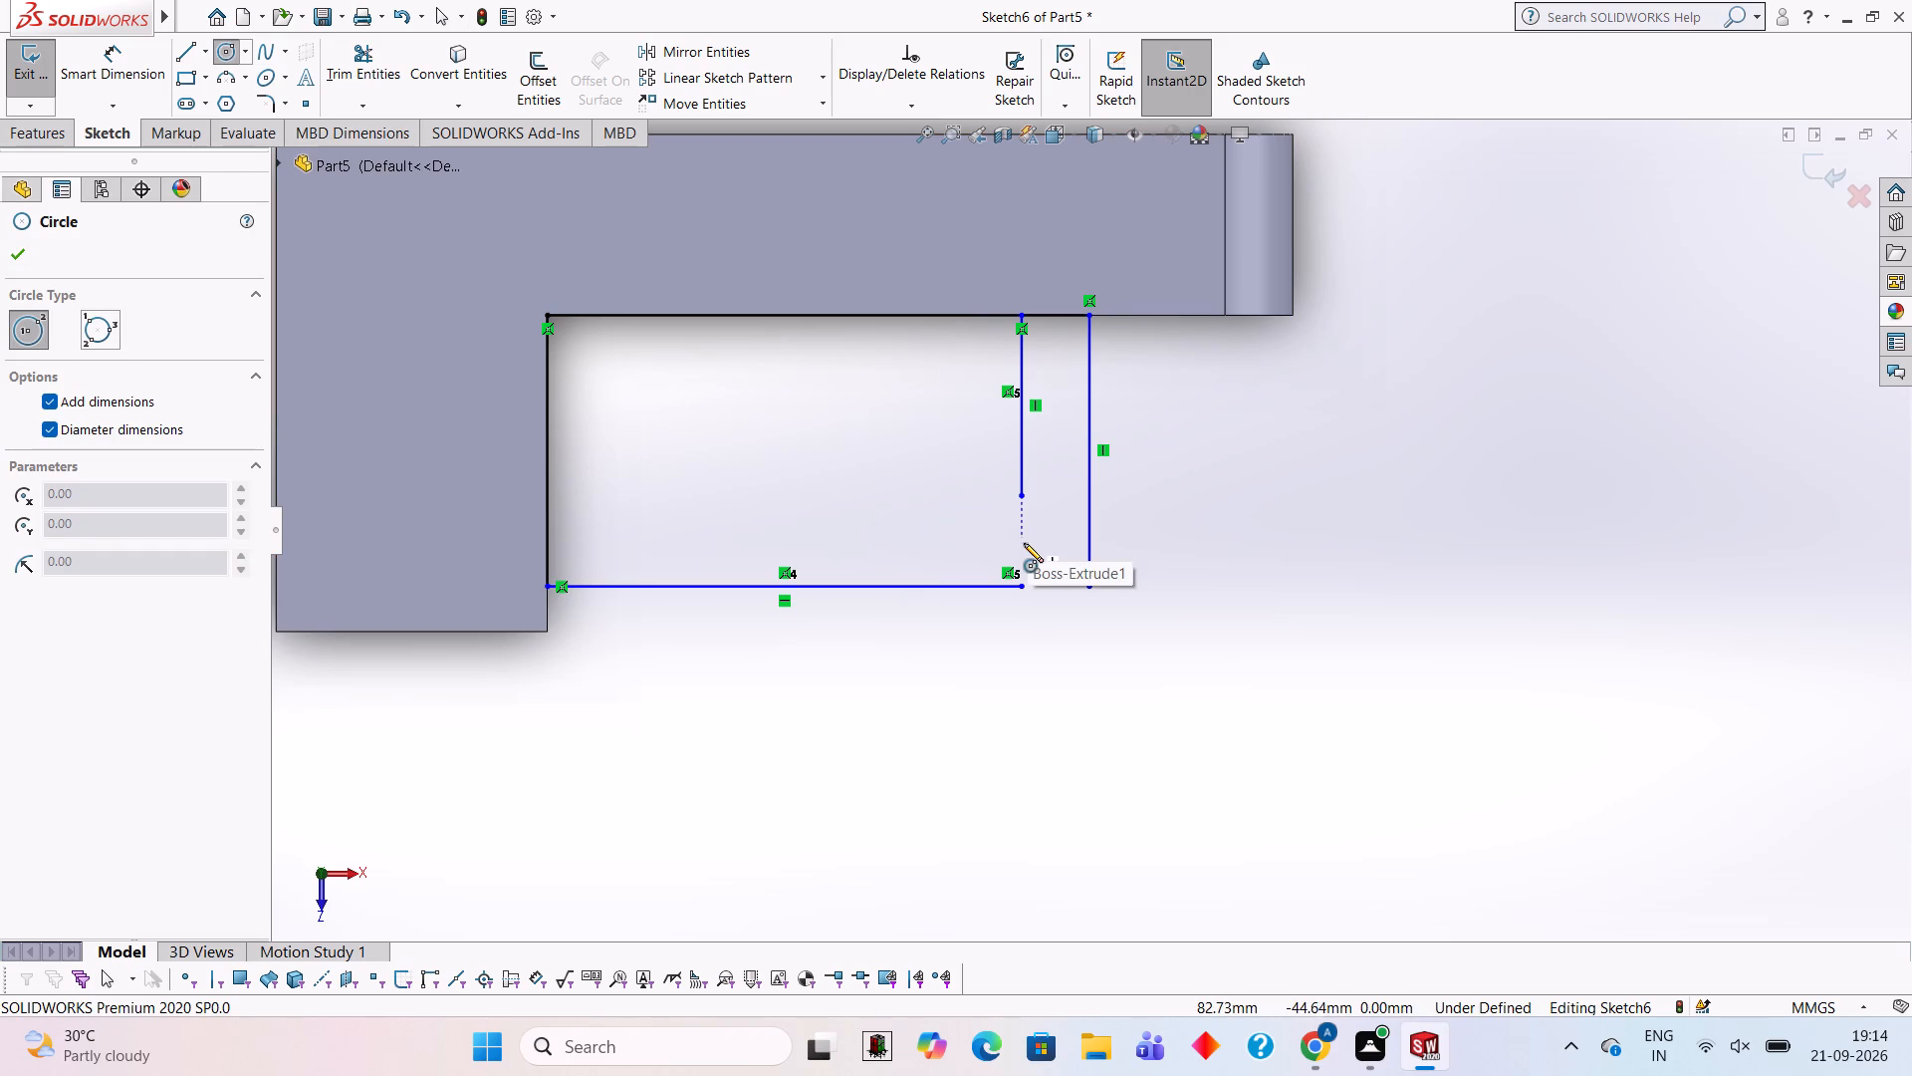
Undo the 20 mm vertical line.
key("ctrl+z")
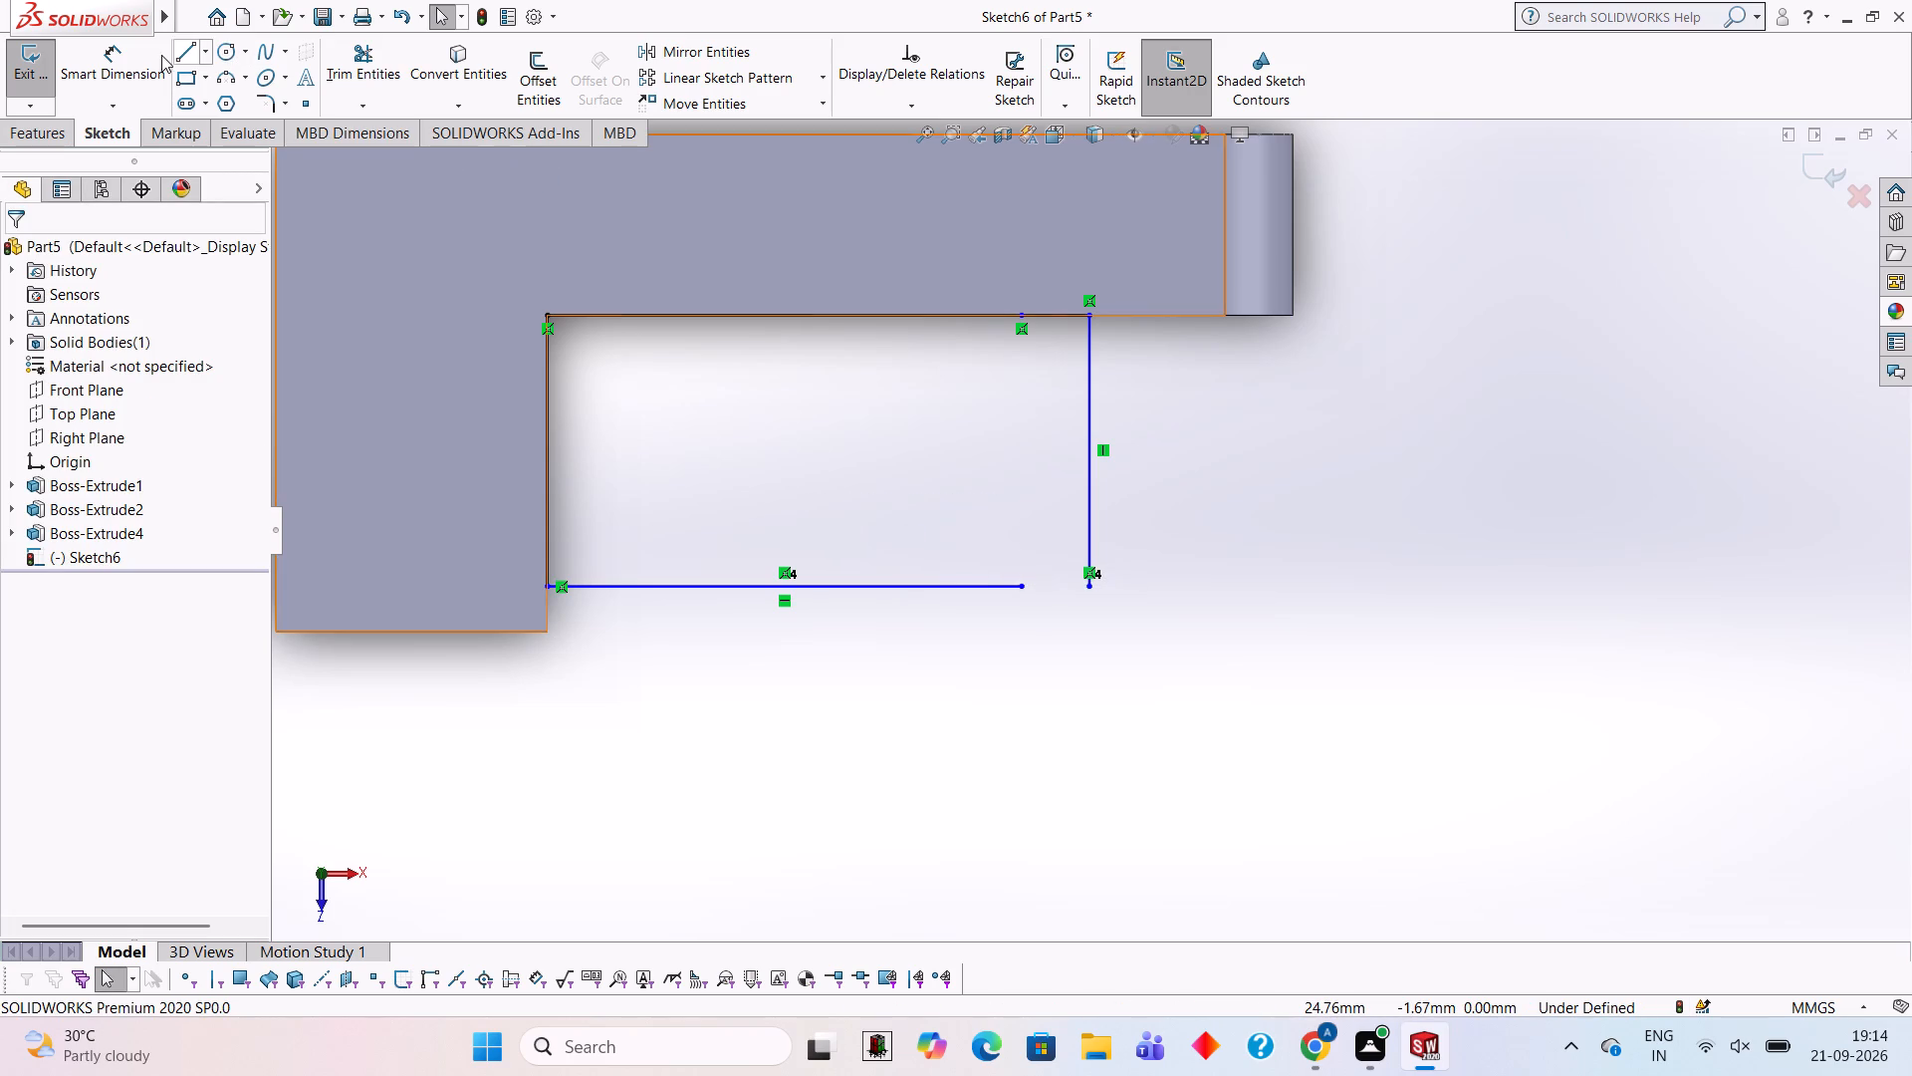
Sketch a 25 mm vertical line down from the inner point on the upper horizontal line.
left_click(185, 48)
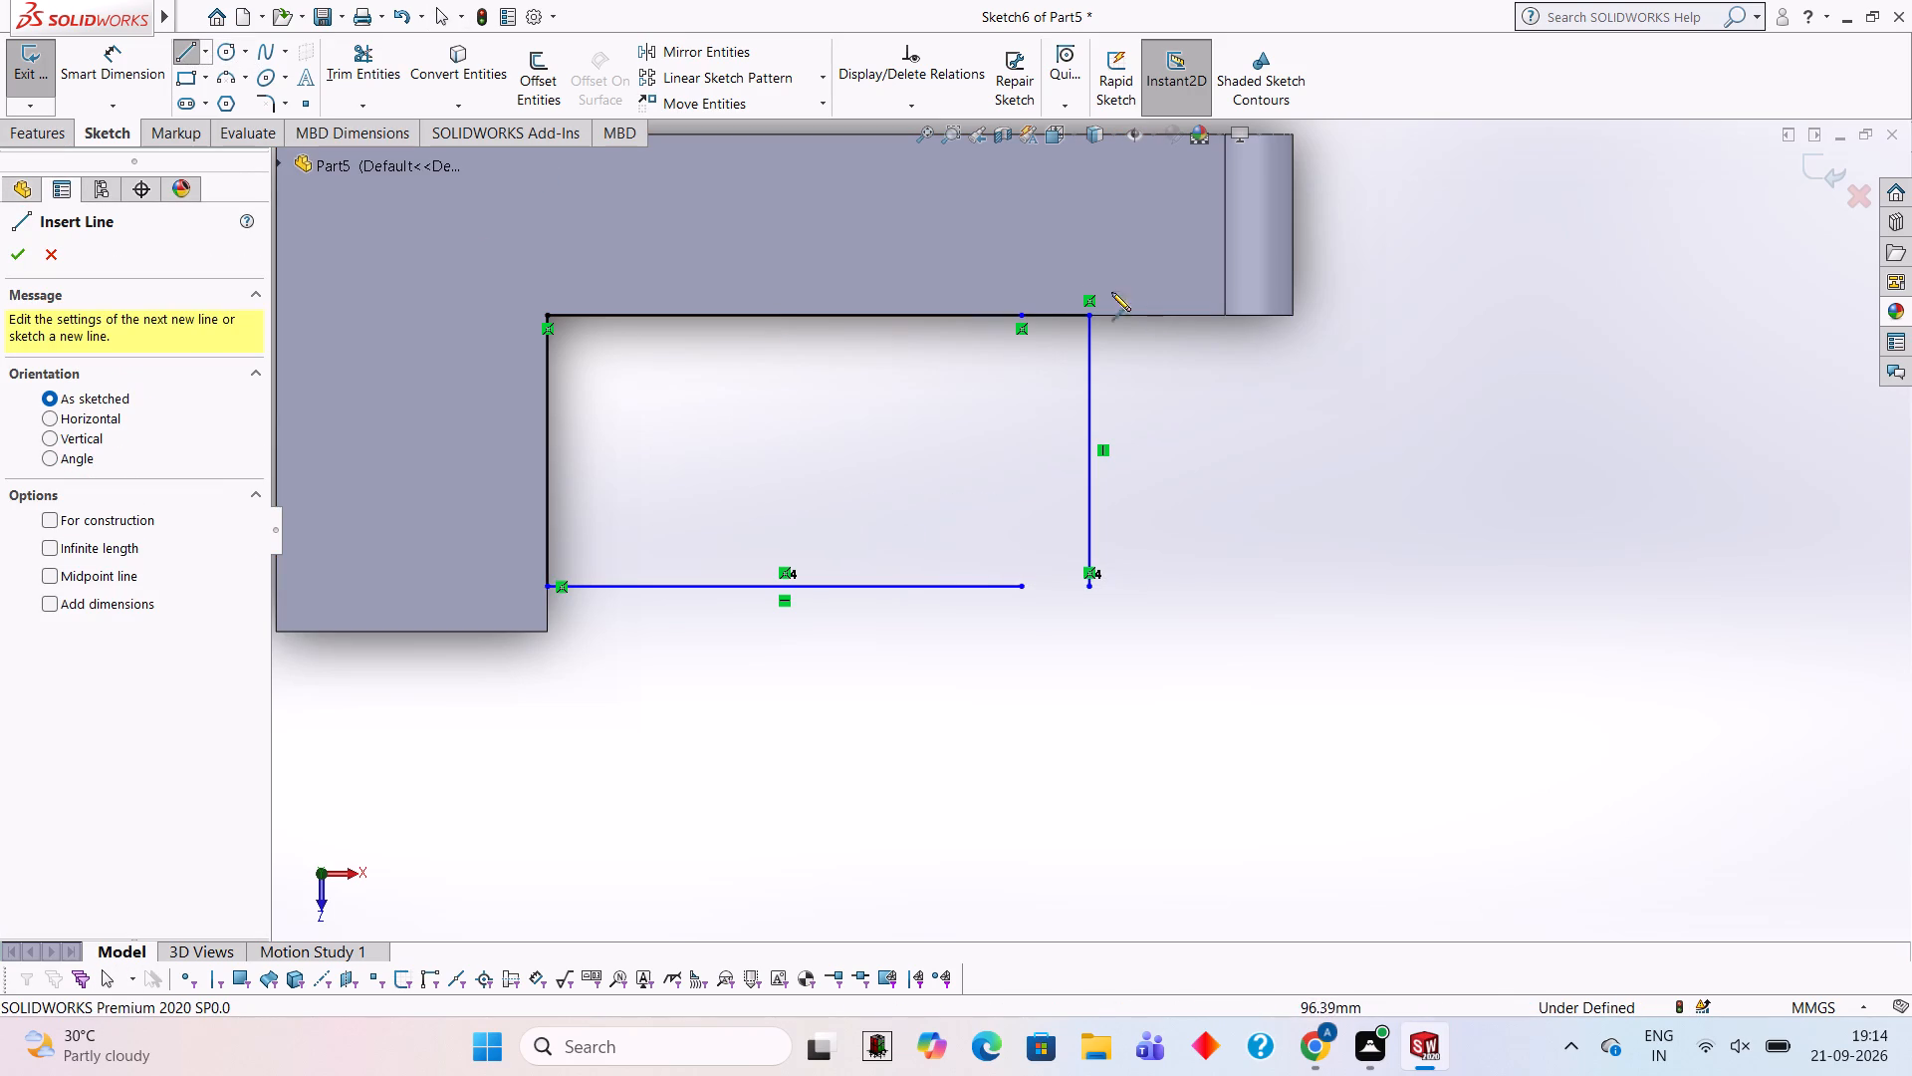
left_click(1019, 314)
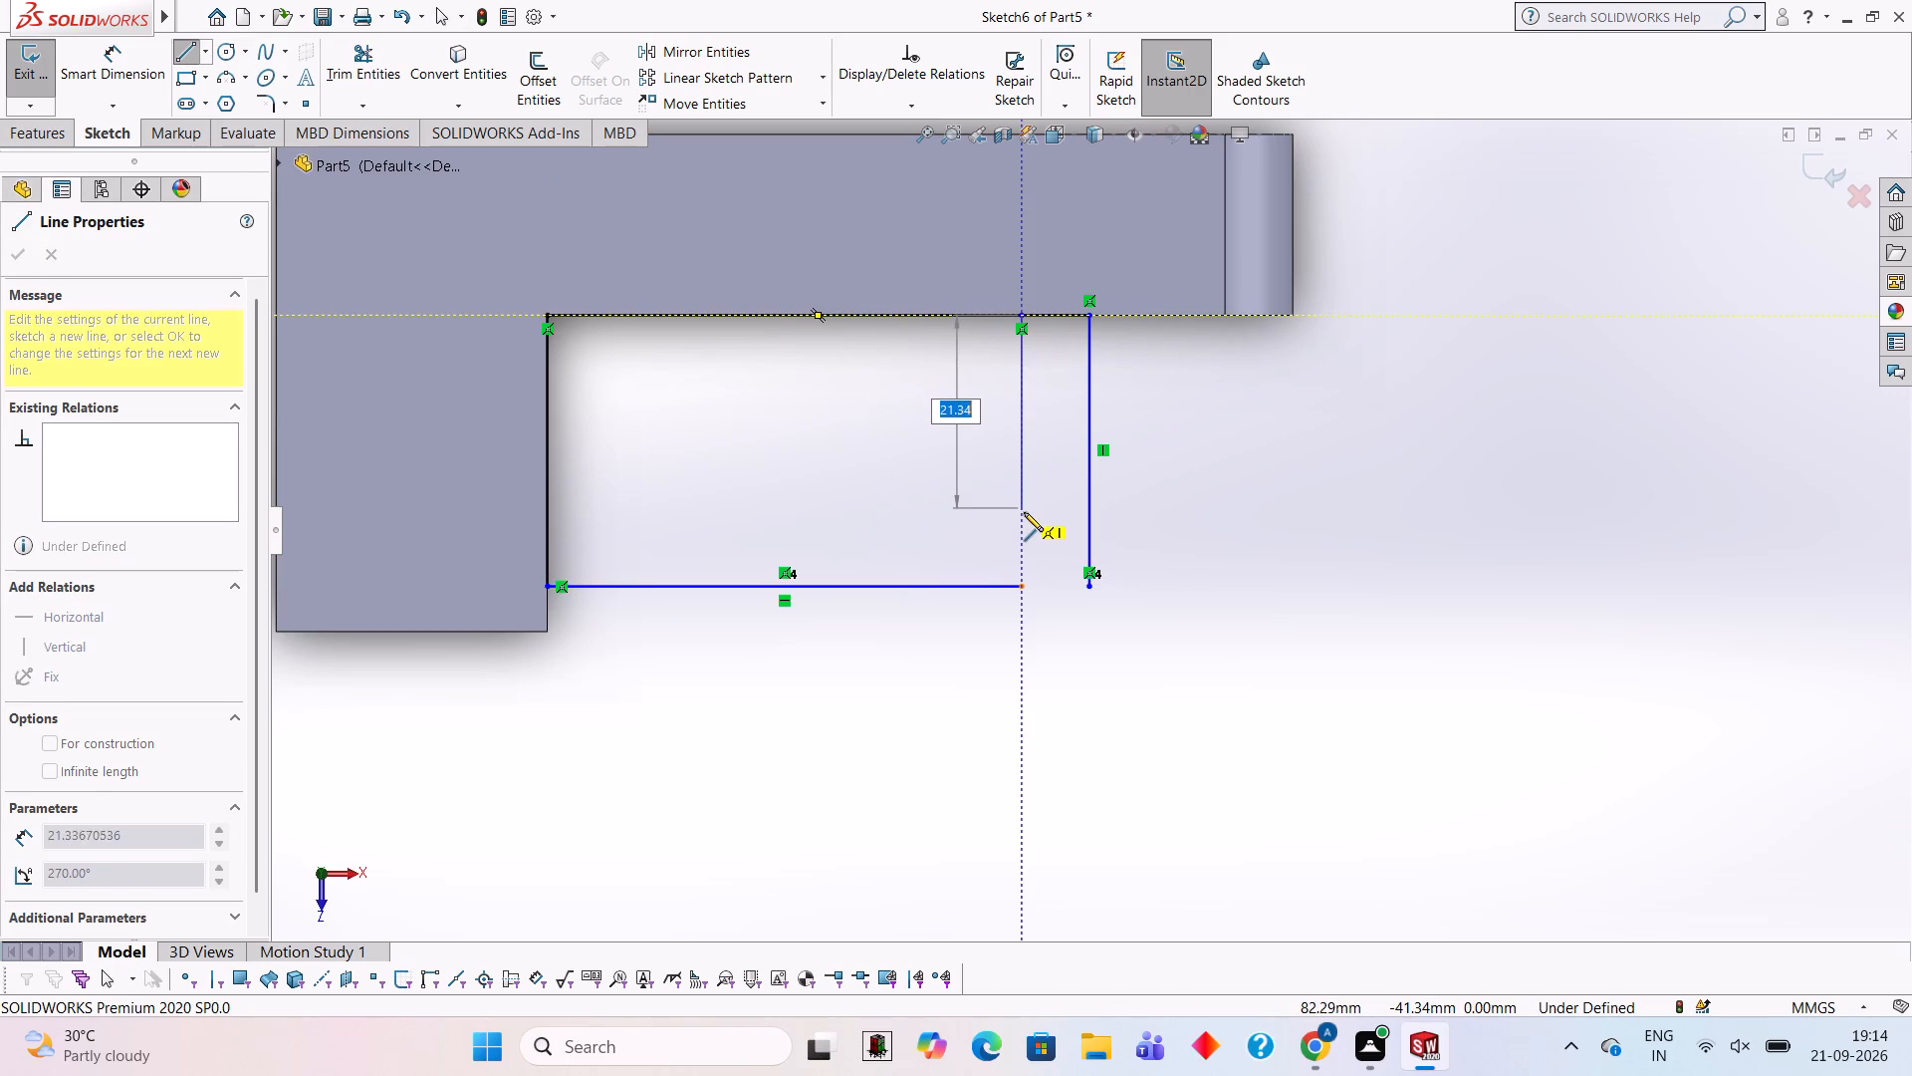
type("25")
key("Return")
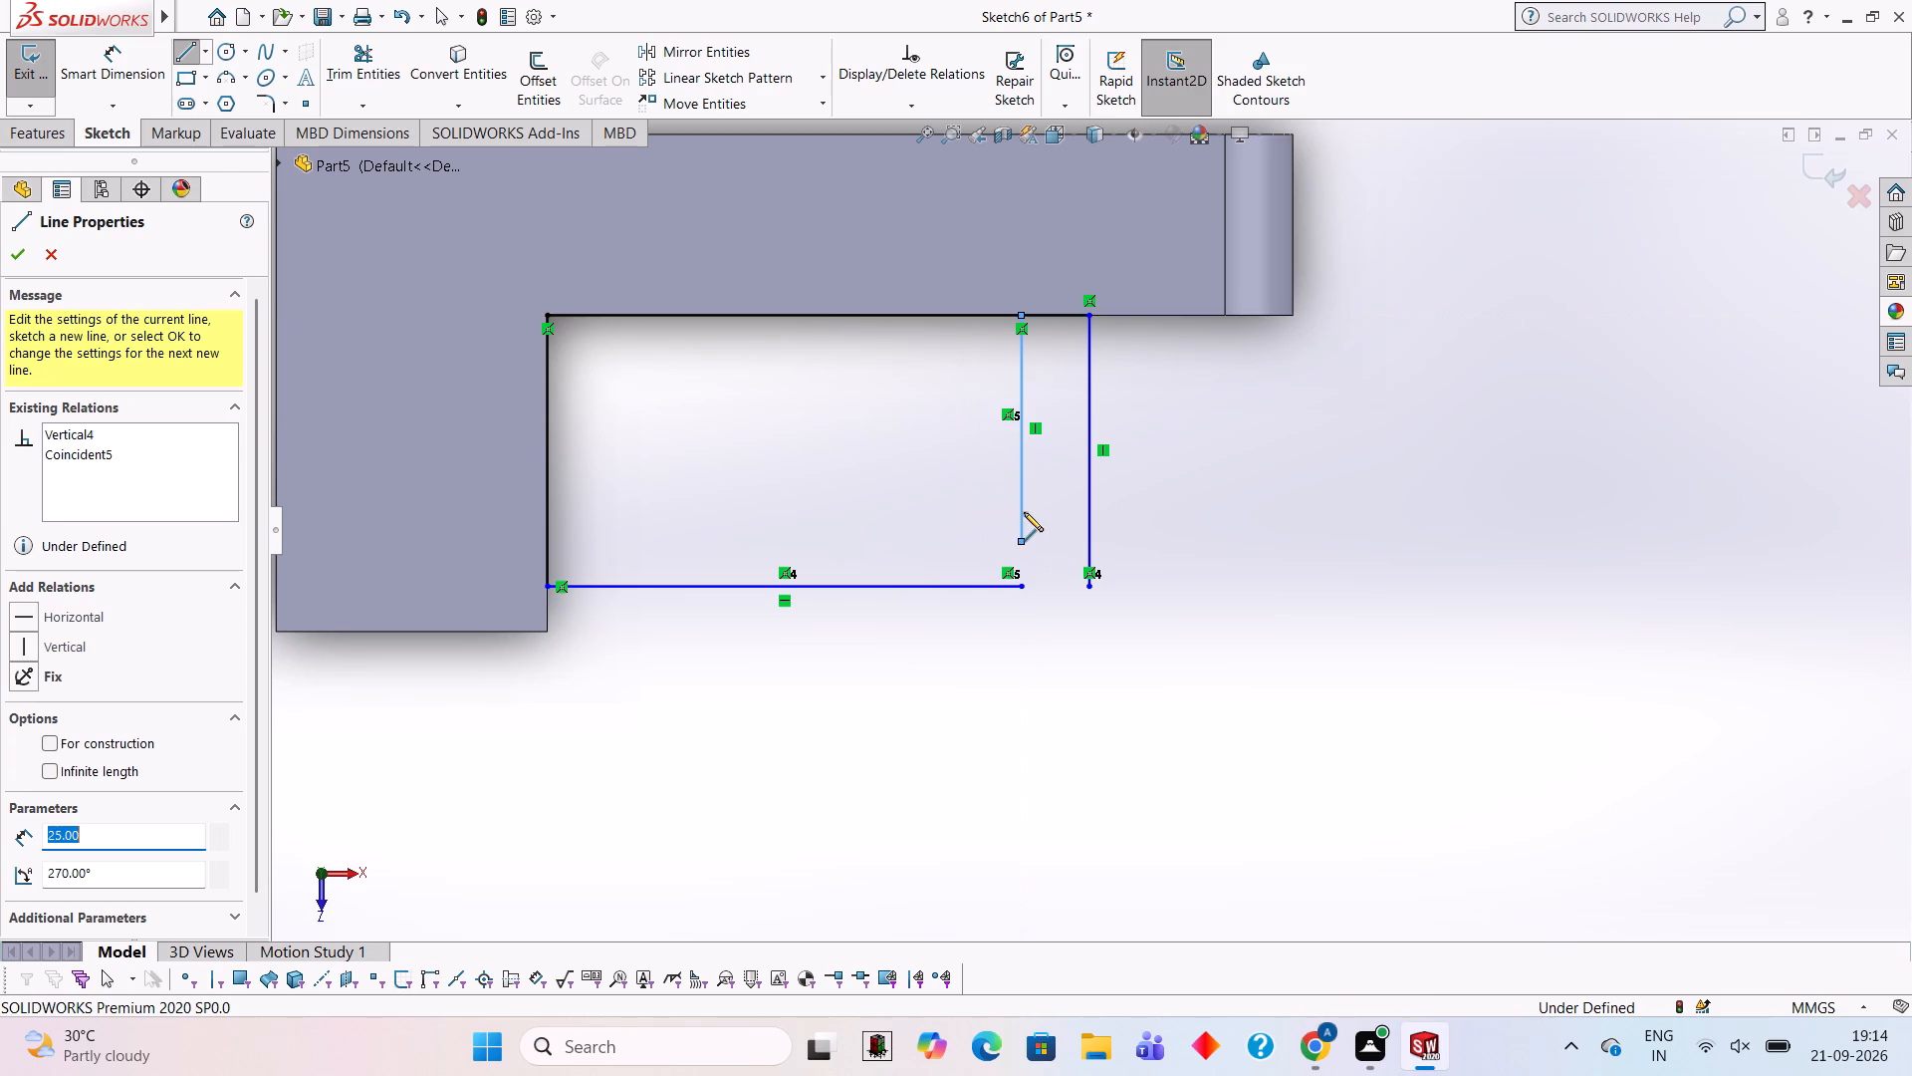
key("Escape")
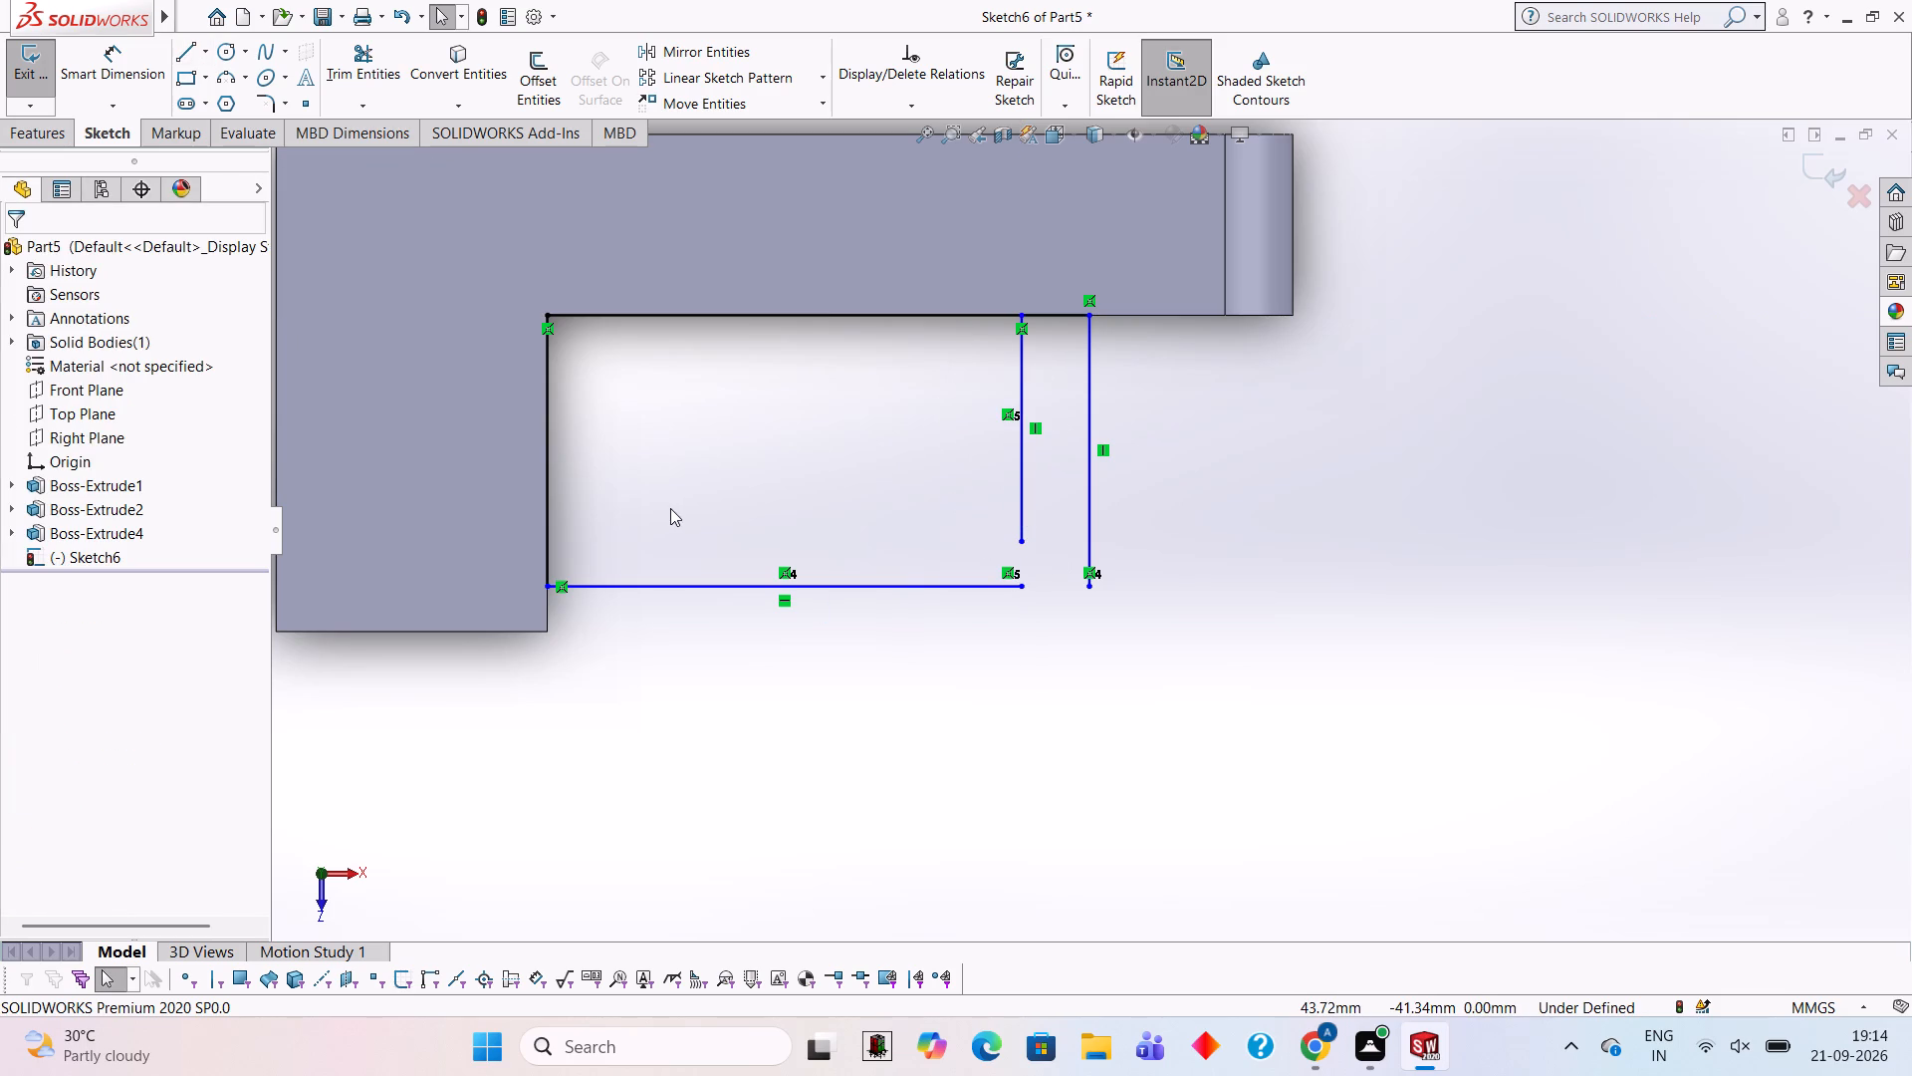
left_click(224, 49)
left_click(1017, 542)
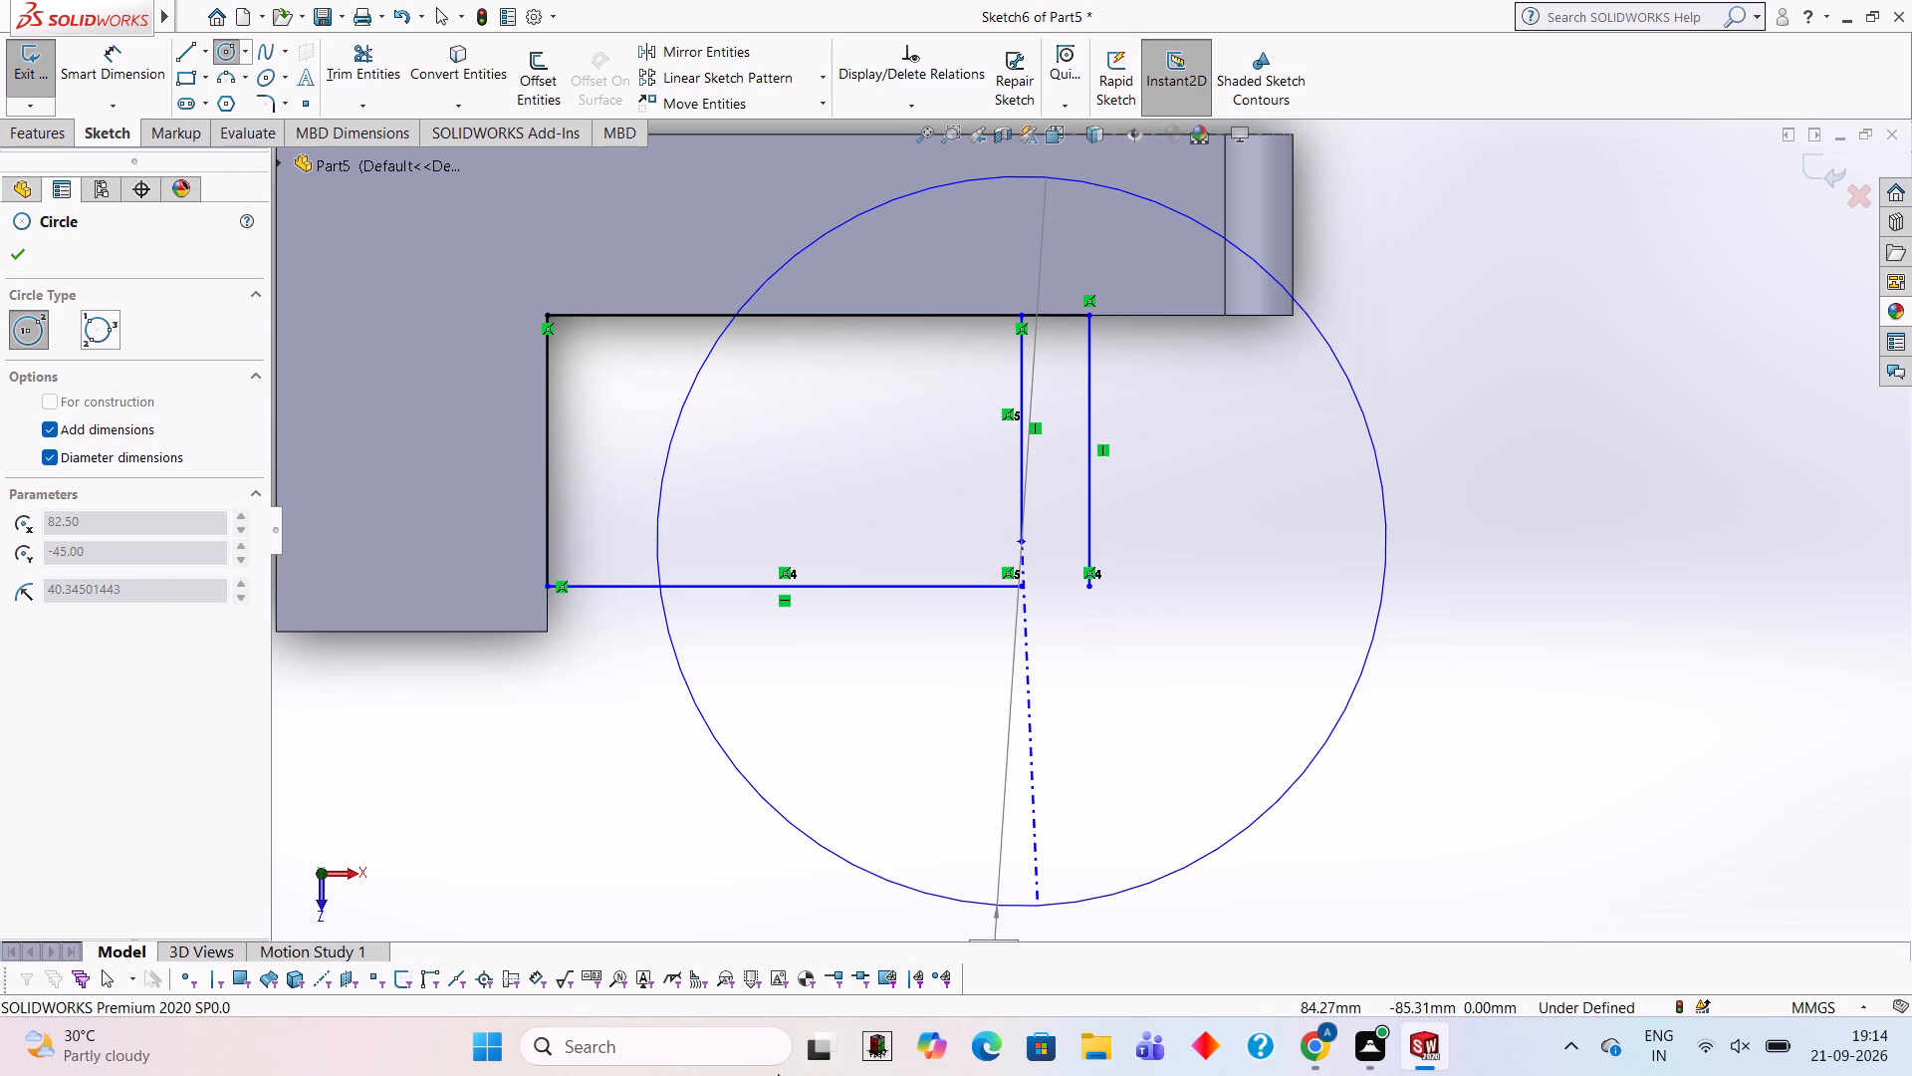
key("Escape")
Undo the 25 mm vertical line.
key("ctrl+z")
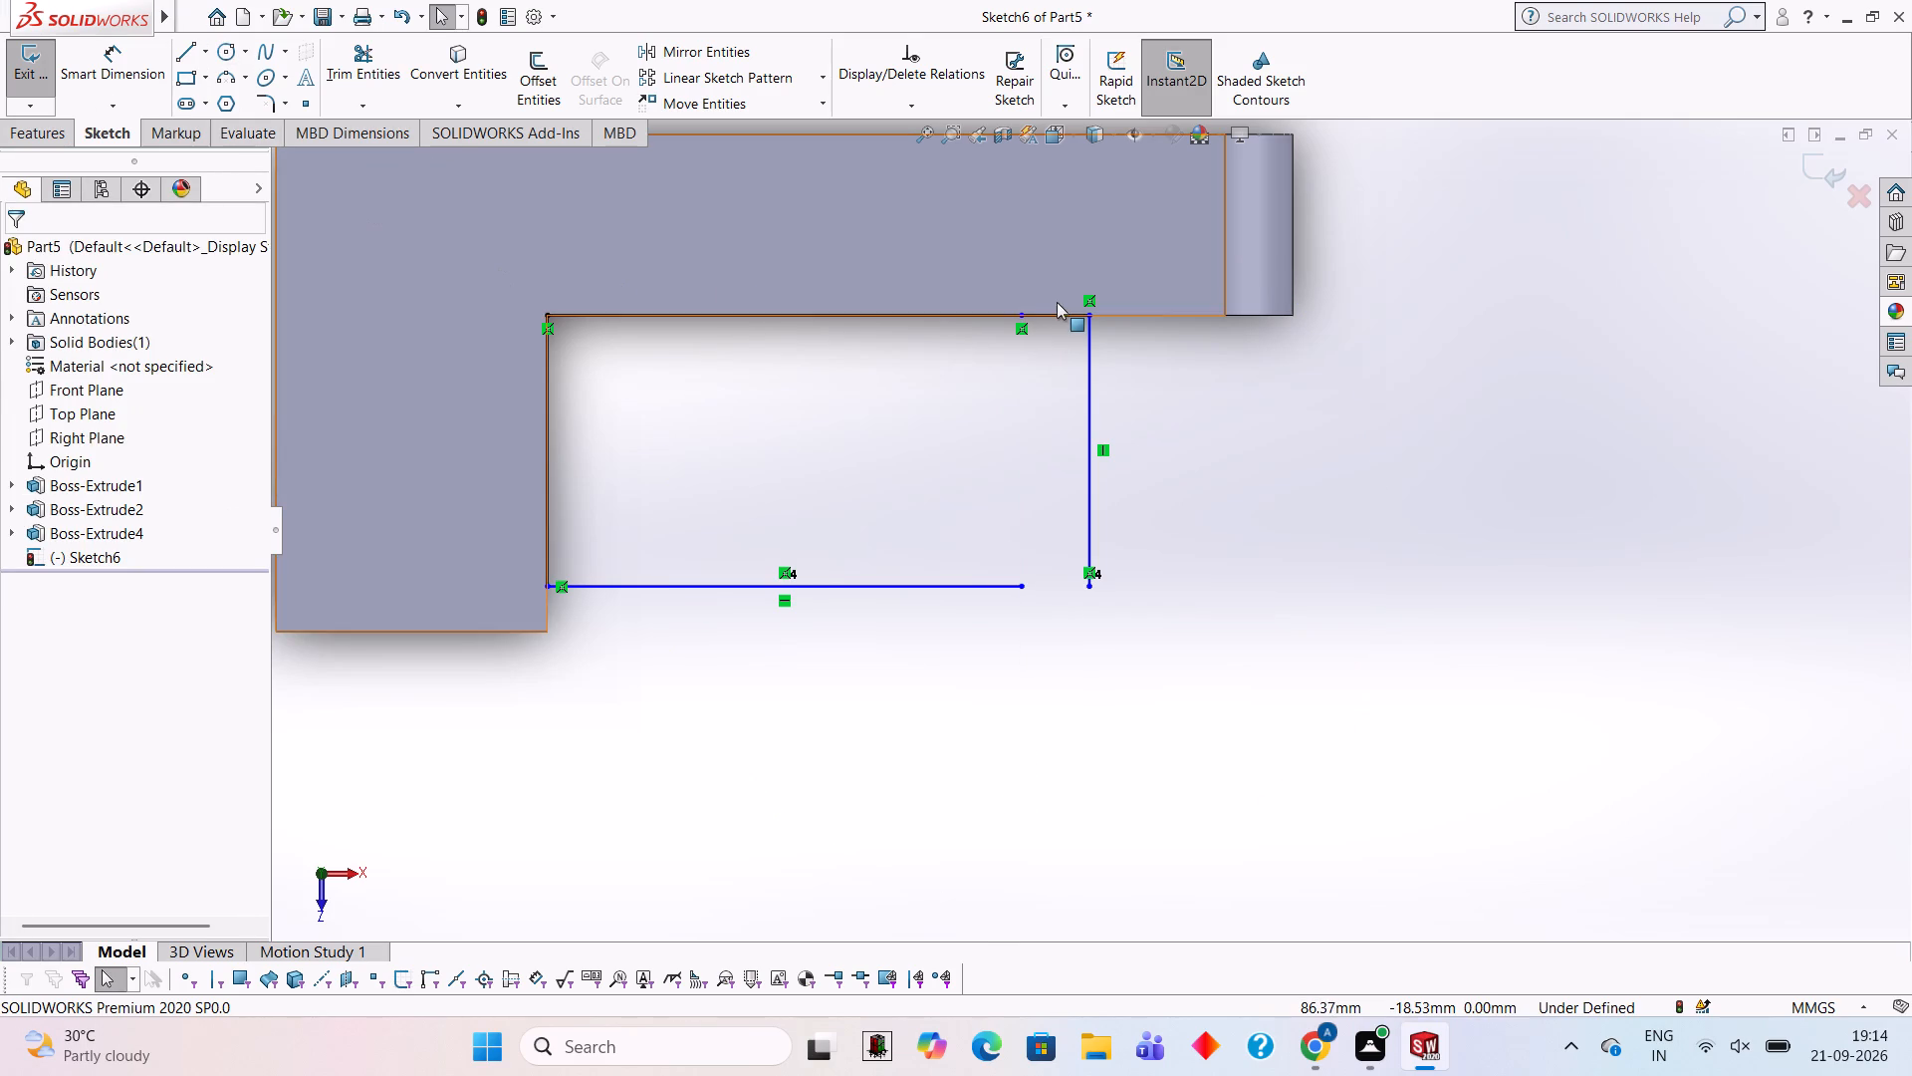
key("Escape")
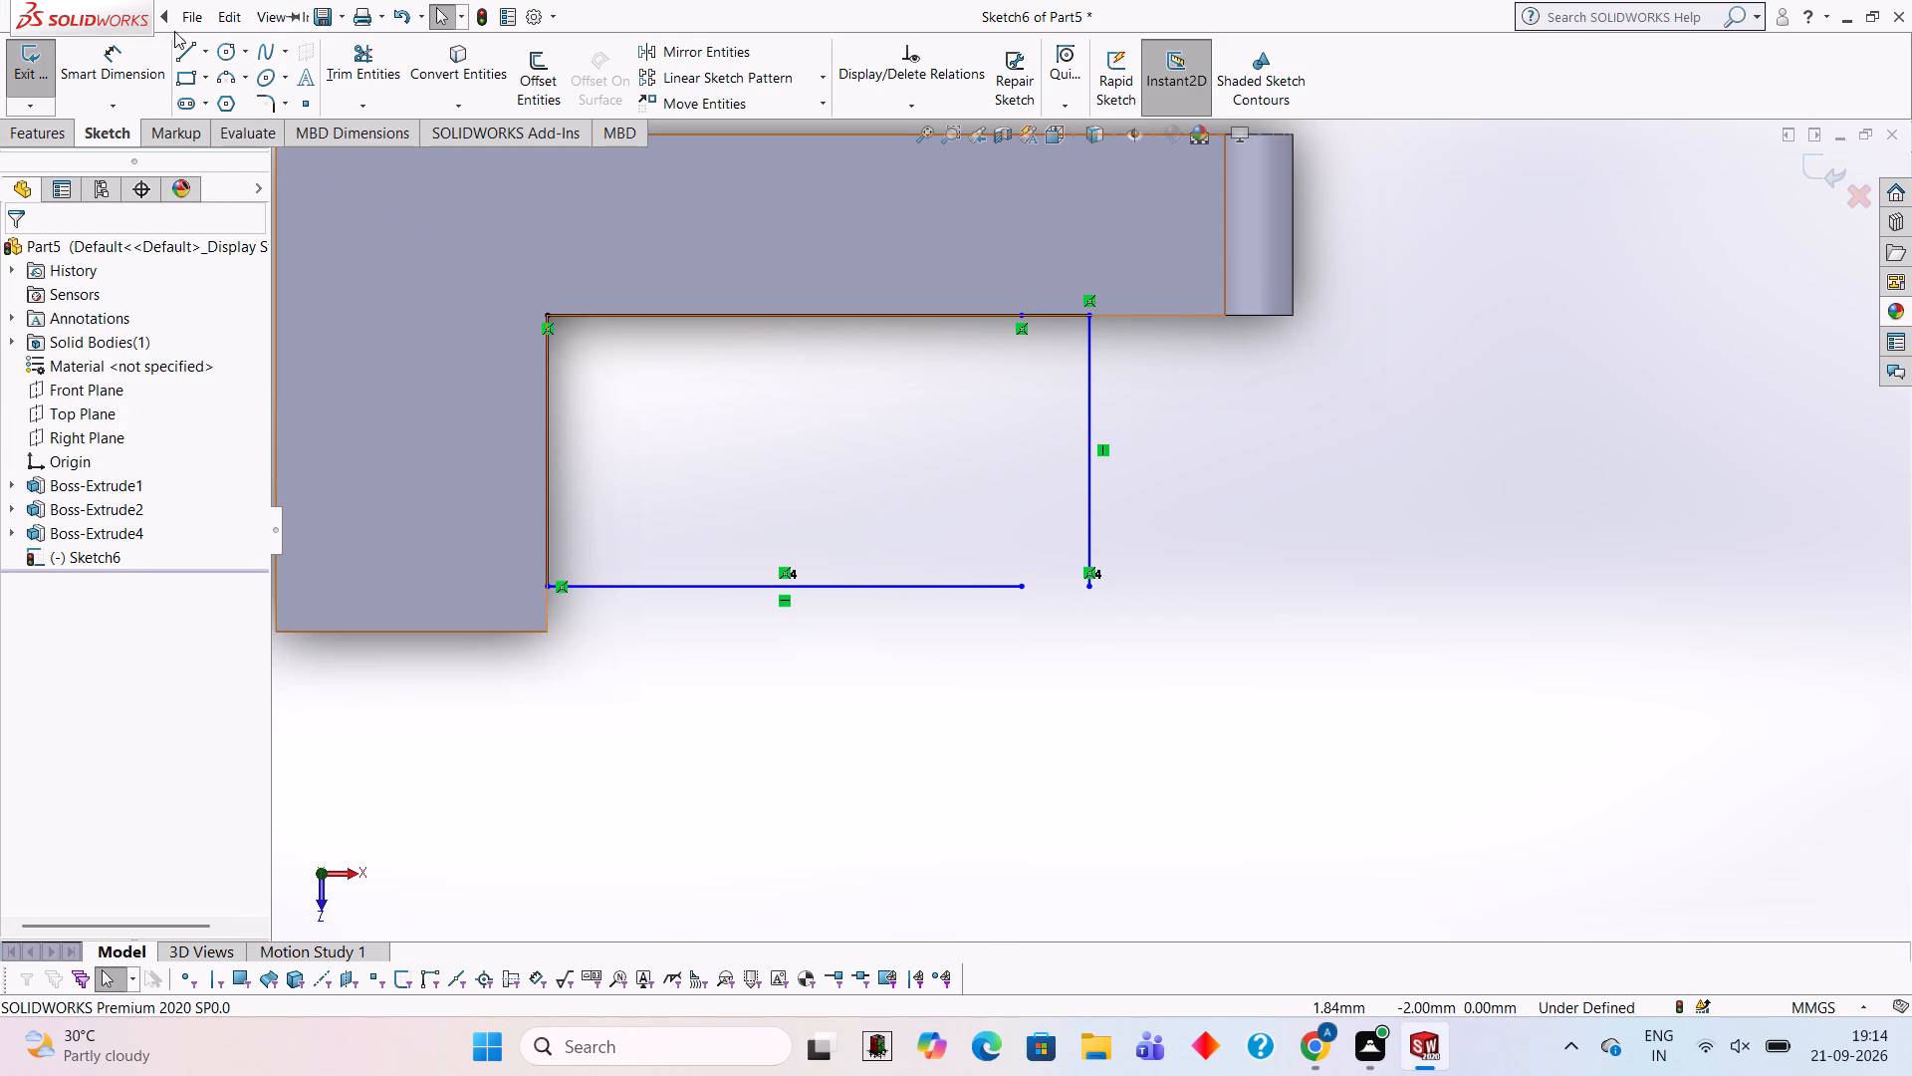
Trim the upper horizontal line's short segment between its inner point and the outer vertical line.
left_click(327, 71)
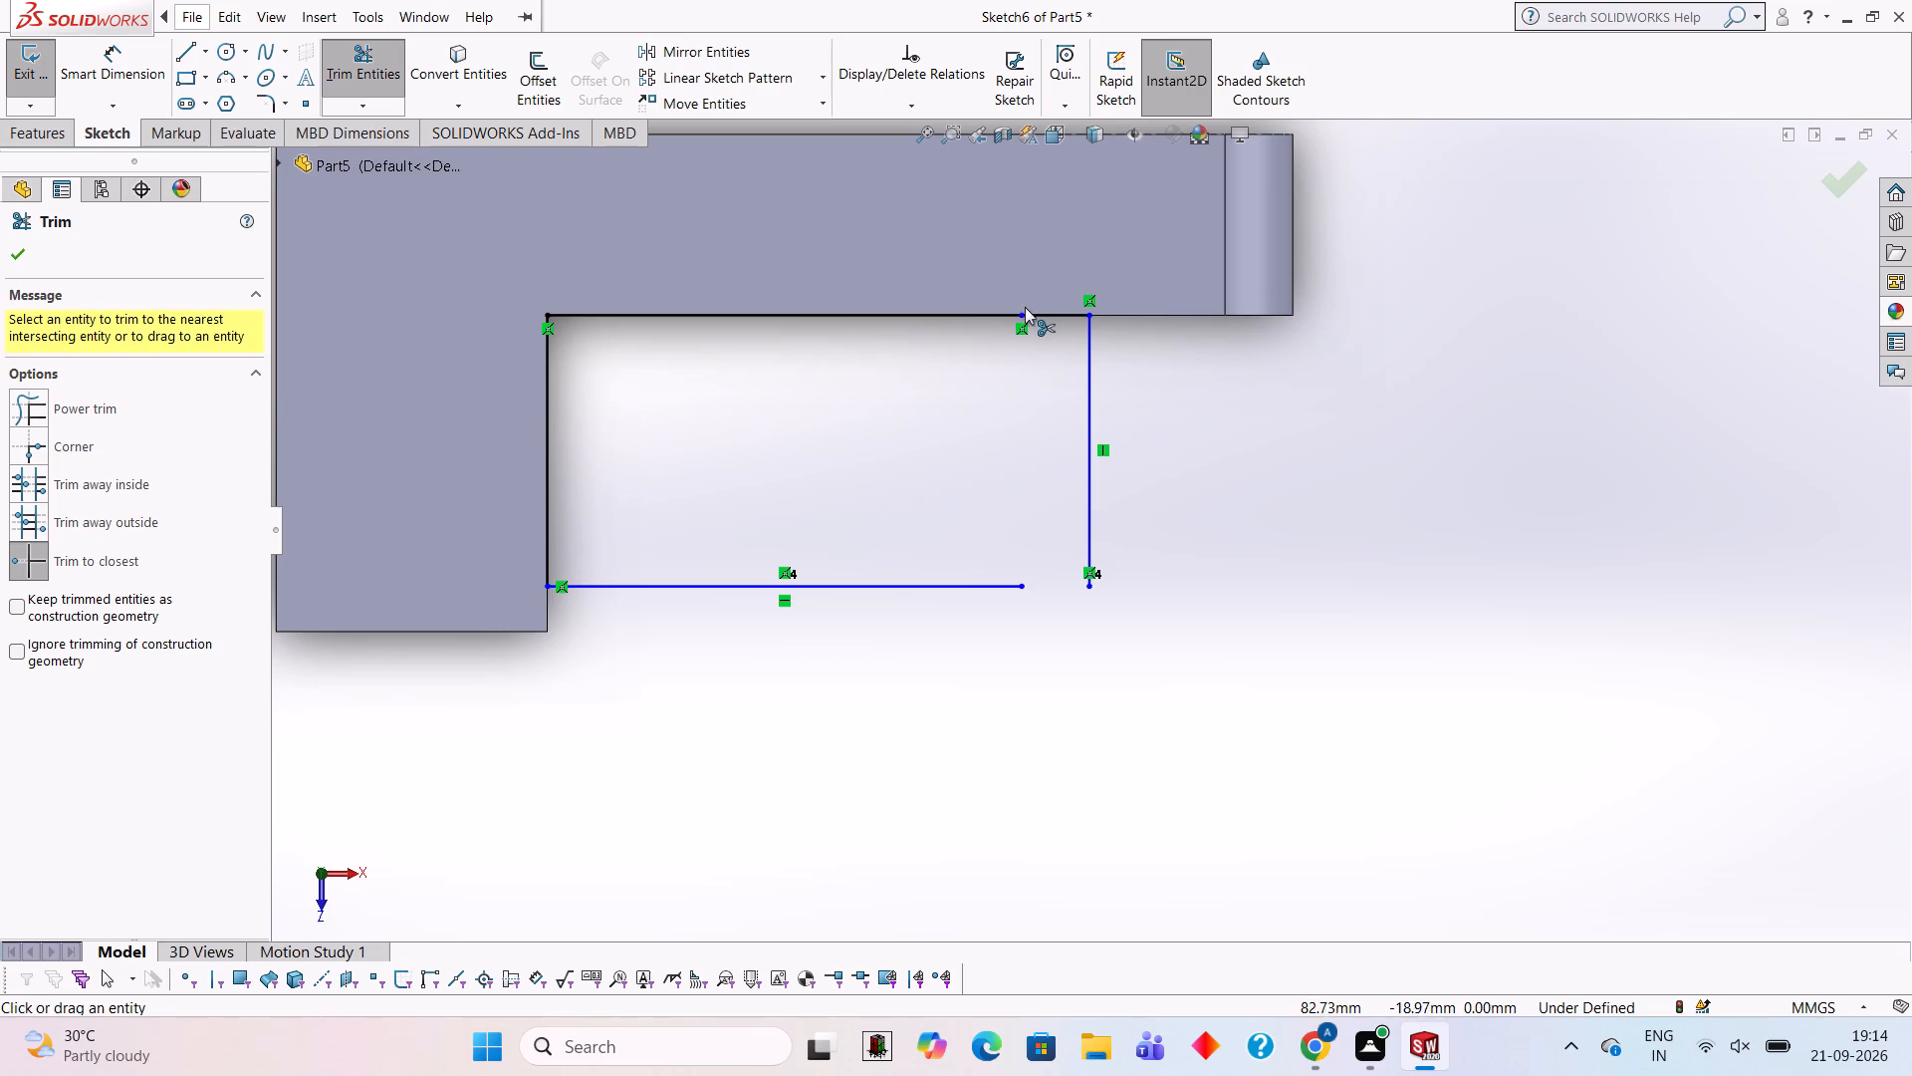
left_click(1041, 315)
key("Escape")
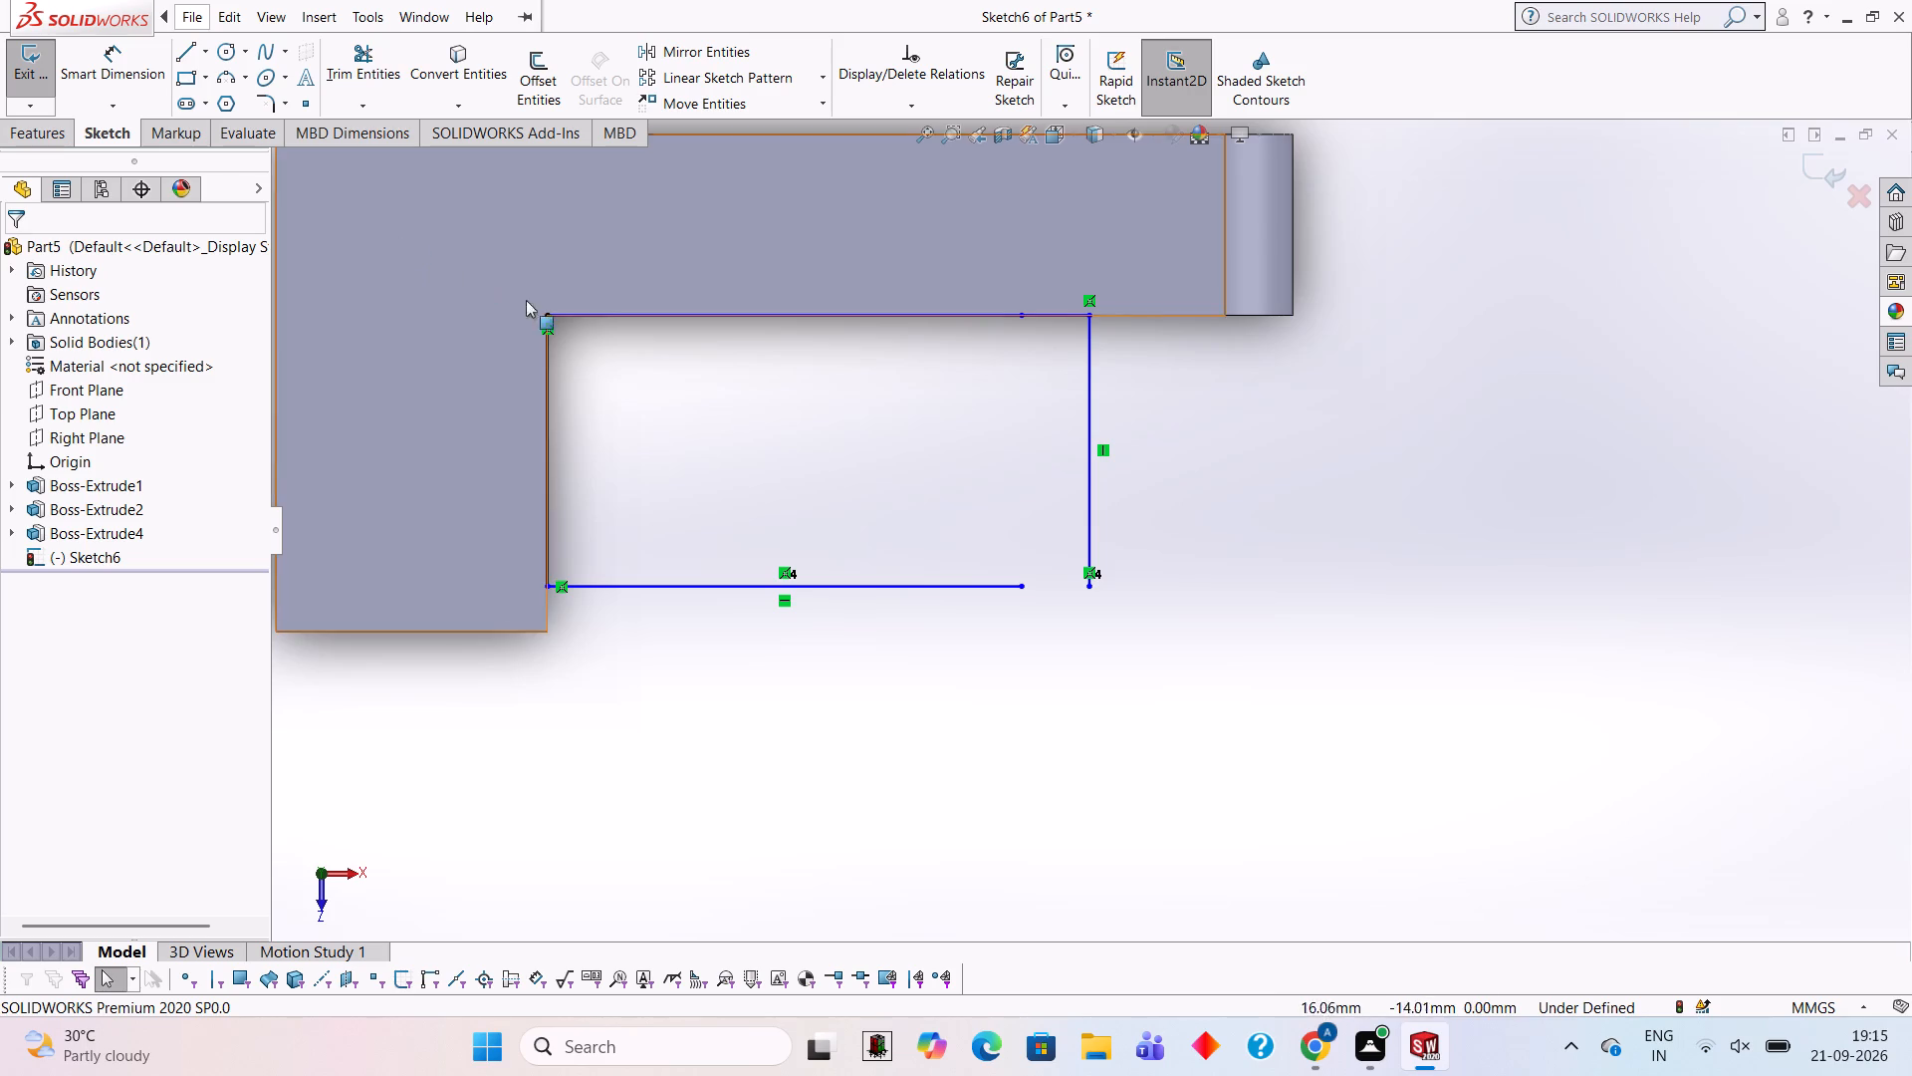
Delete the 30 mm outer vertical line hanging from the end of the upper horizontal line.
left_click(1084, 427)
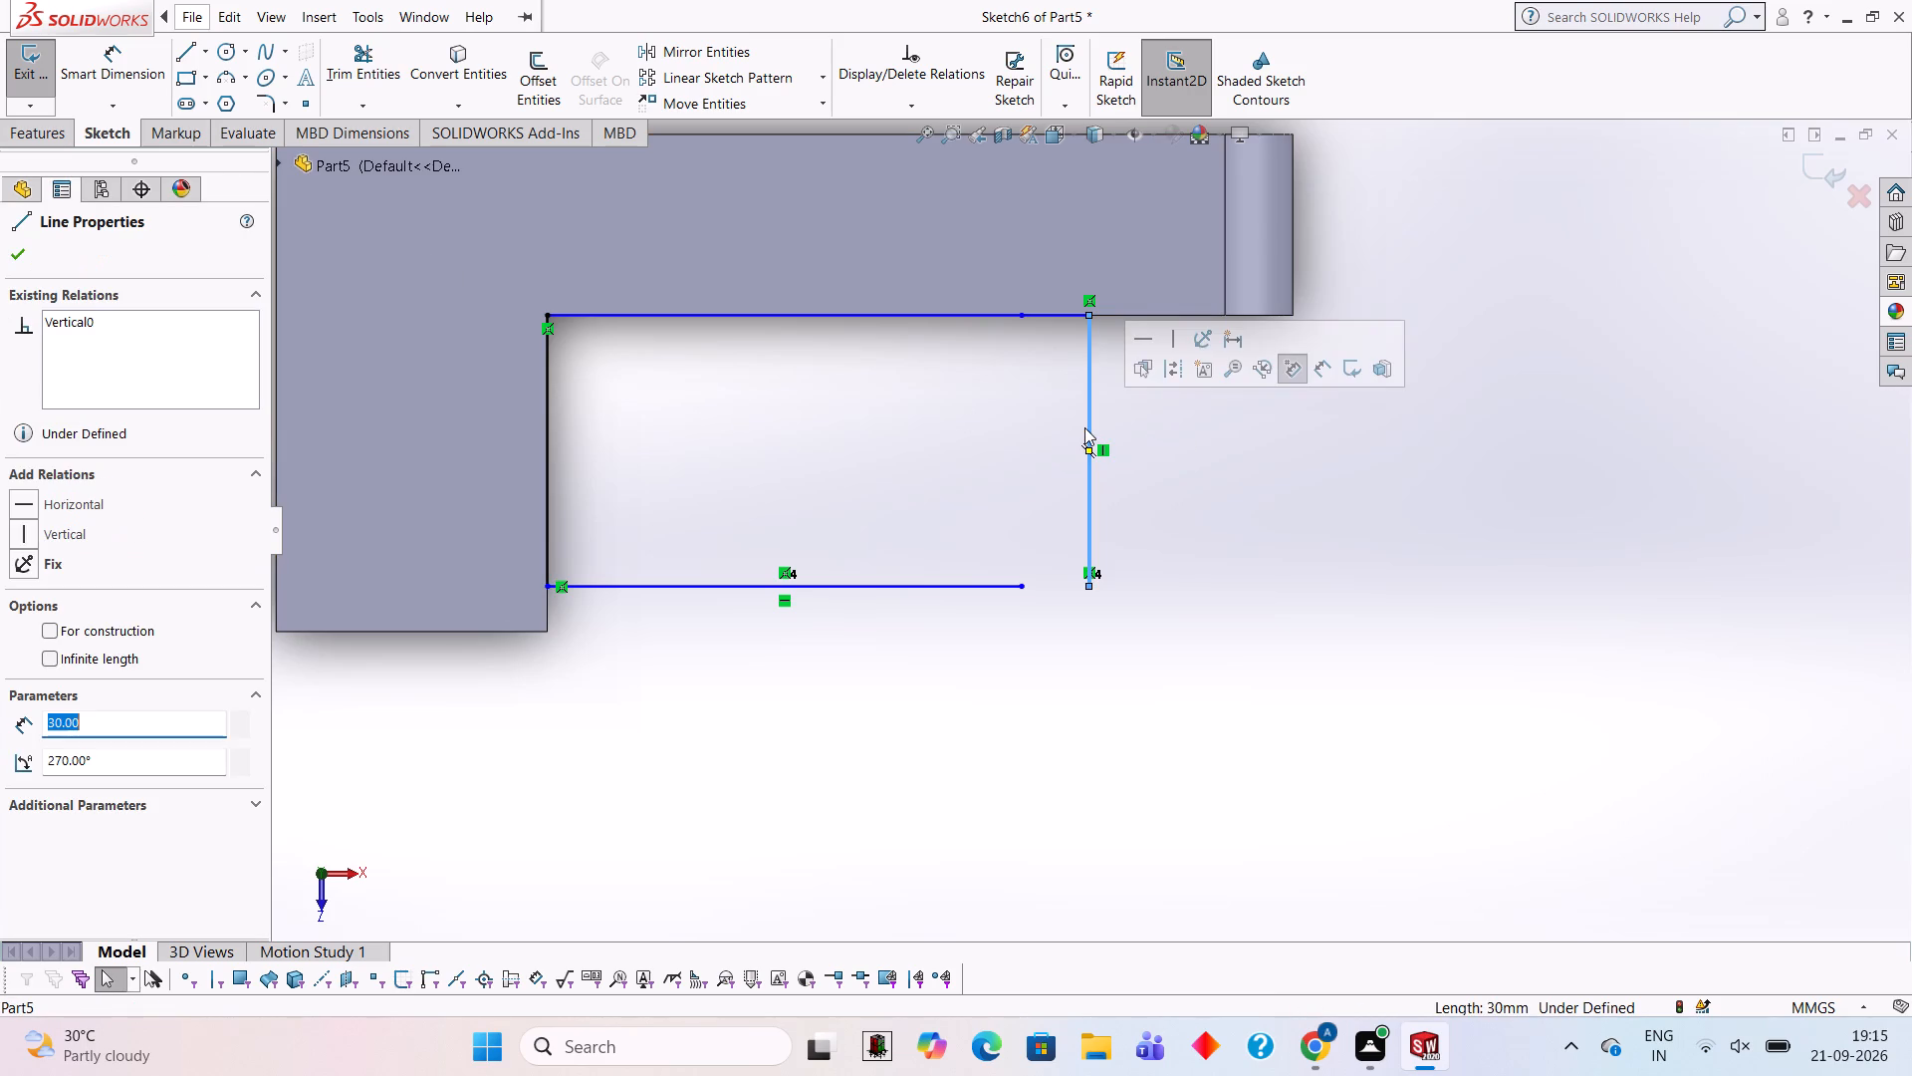
key("Delete")
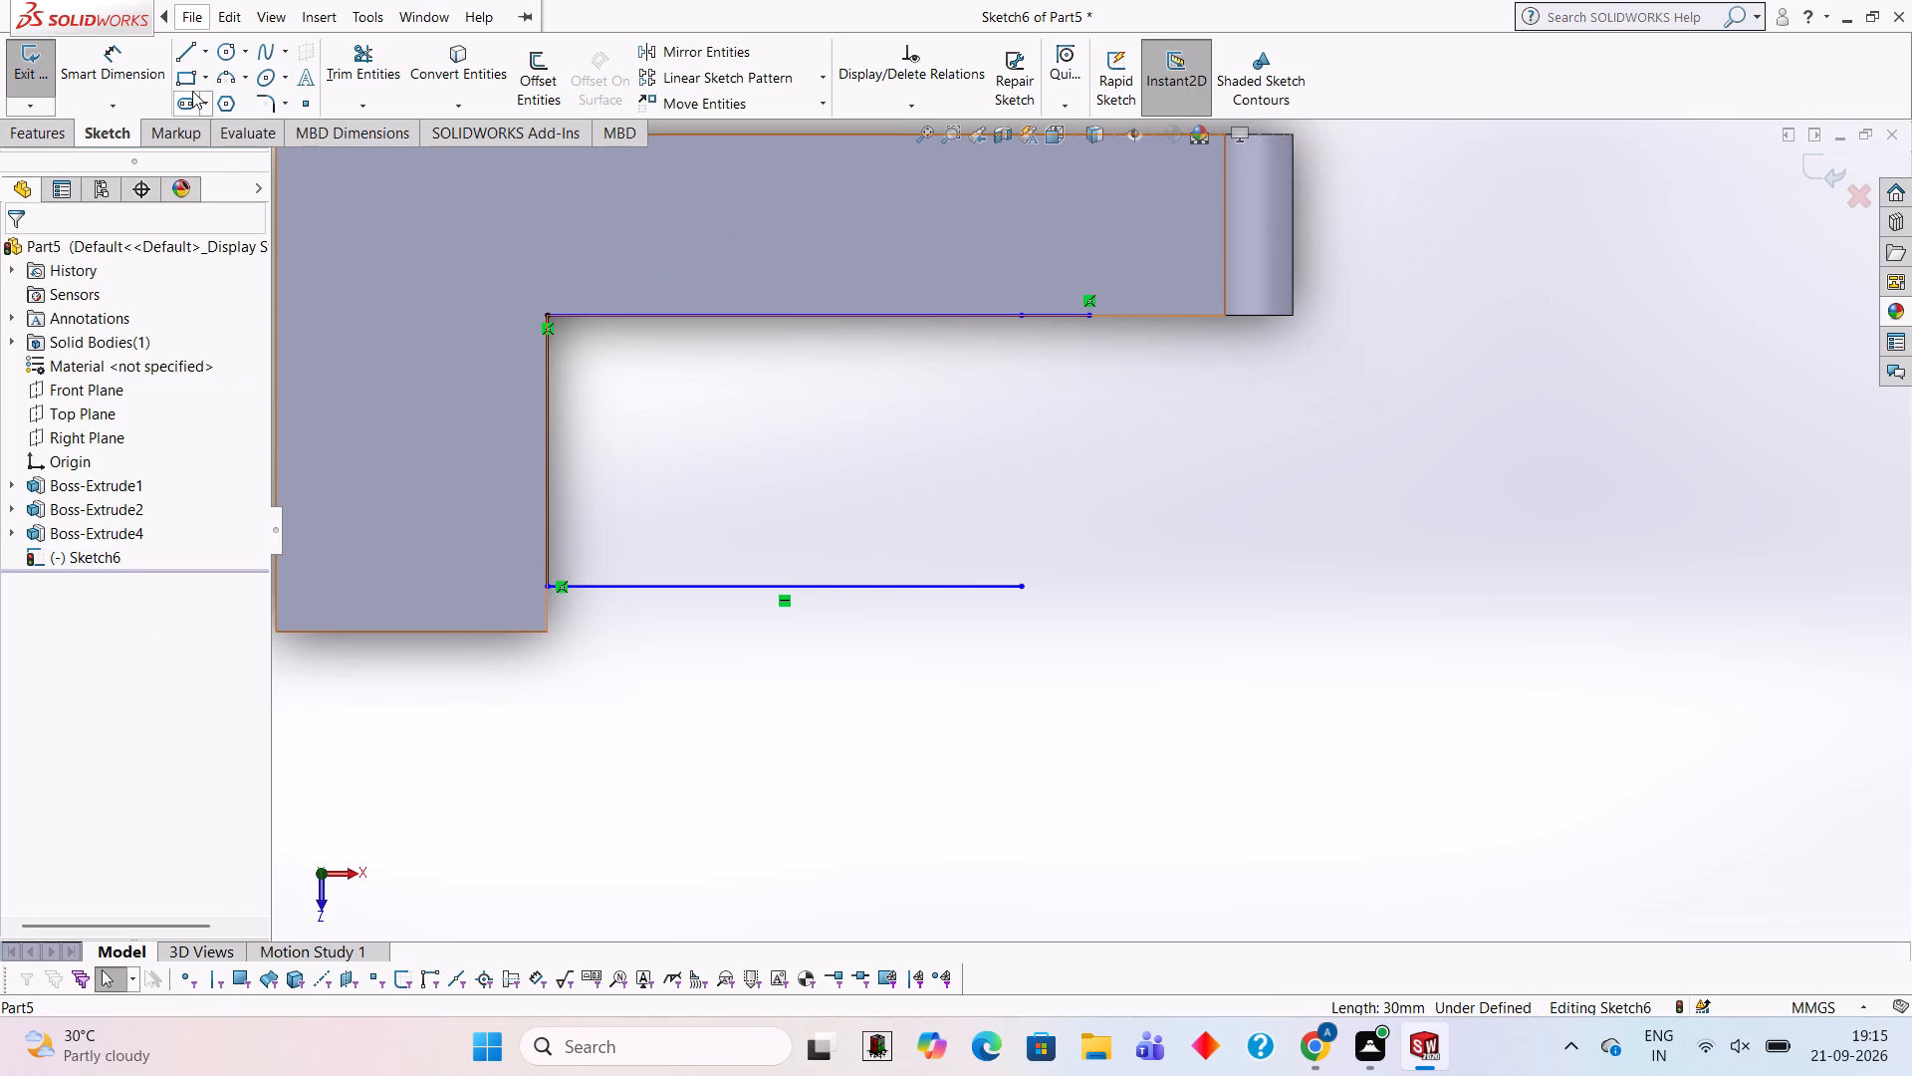
Sketch a 25 mm vertical line down from the outer end of the upper horizontal line.
left_click(193, 62)
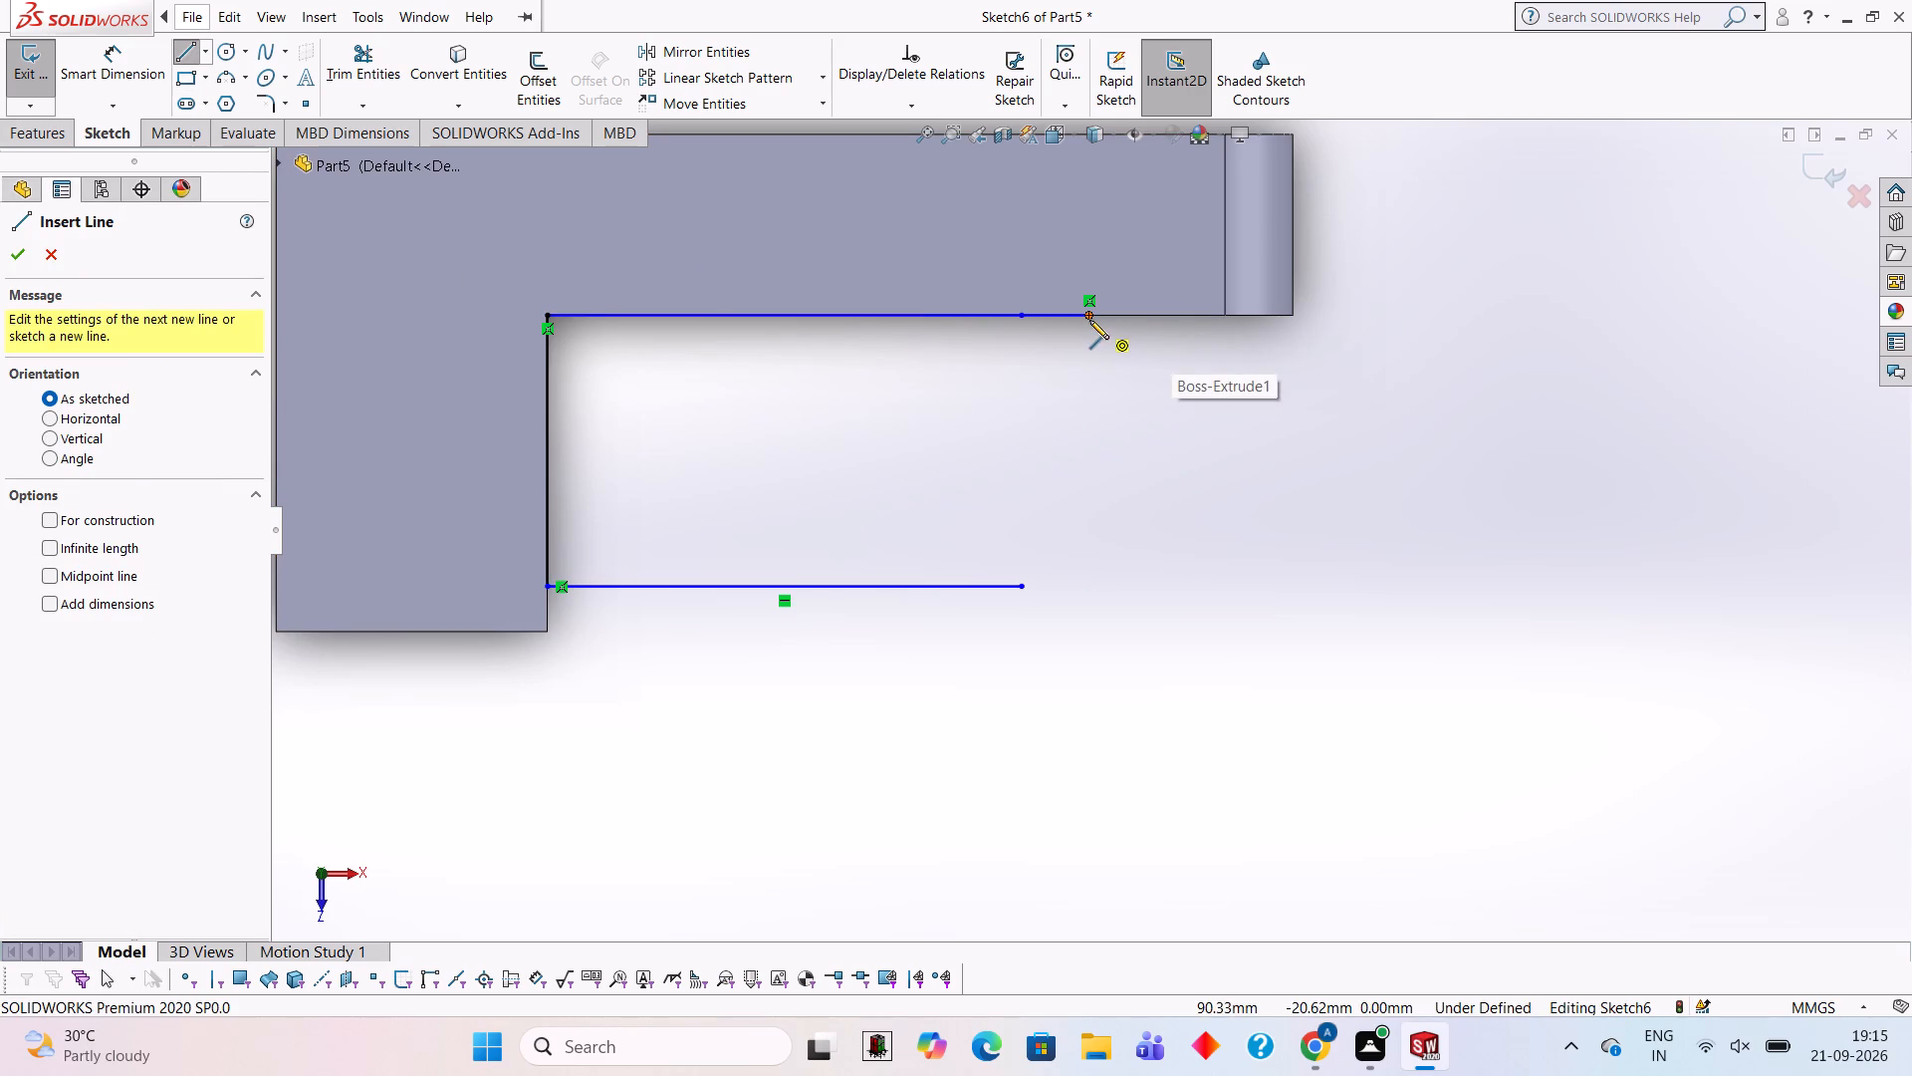
left_click(1089, 320)
type("25")
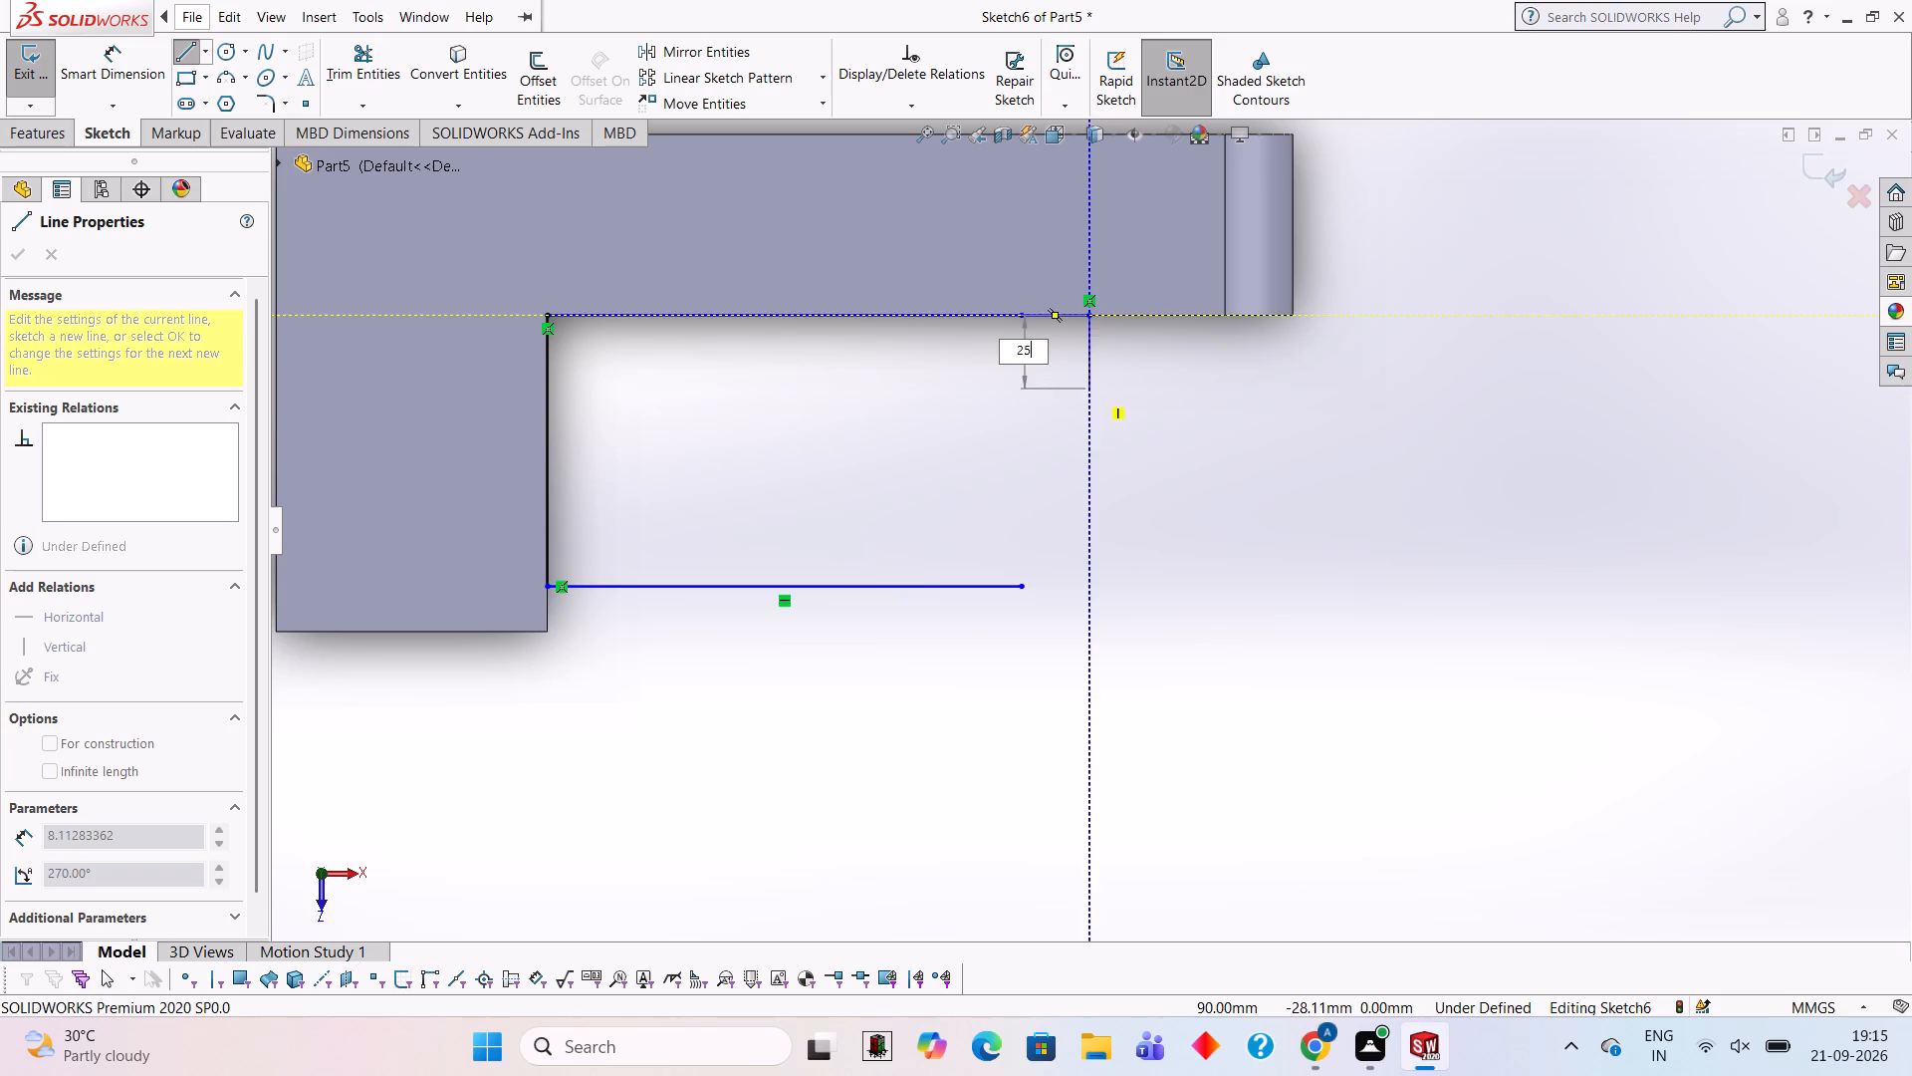
key("Return")
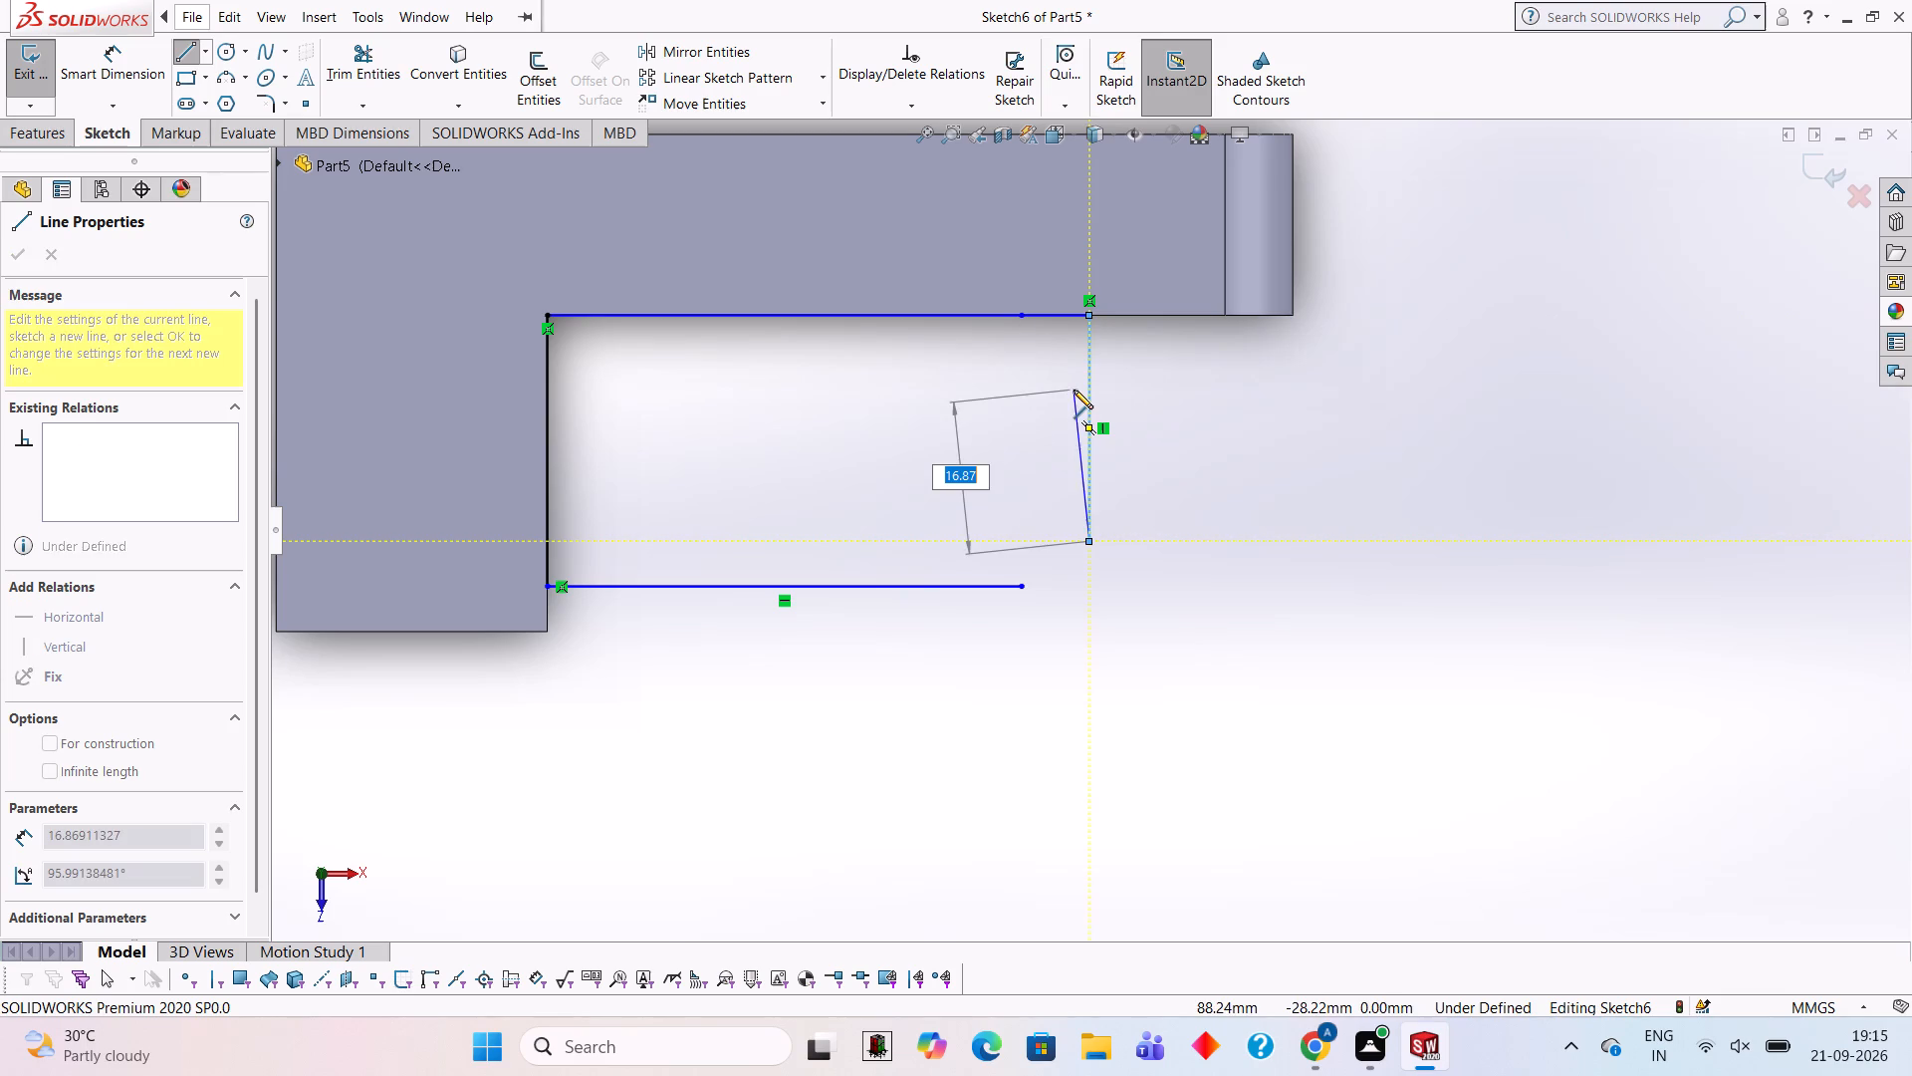
key("Escape")
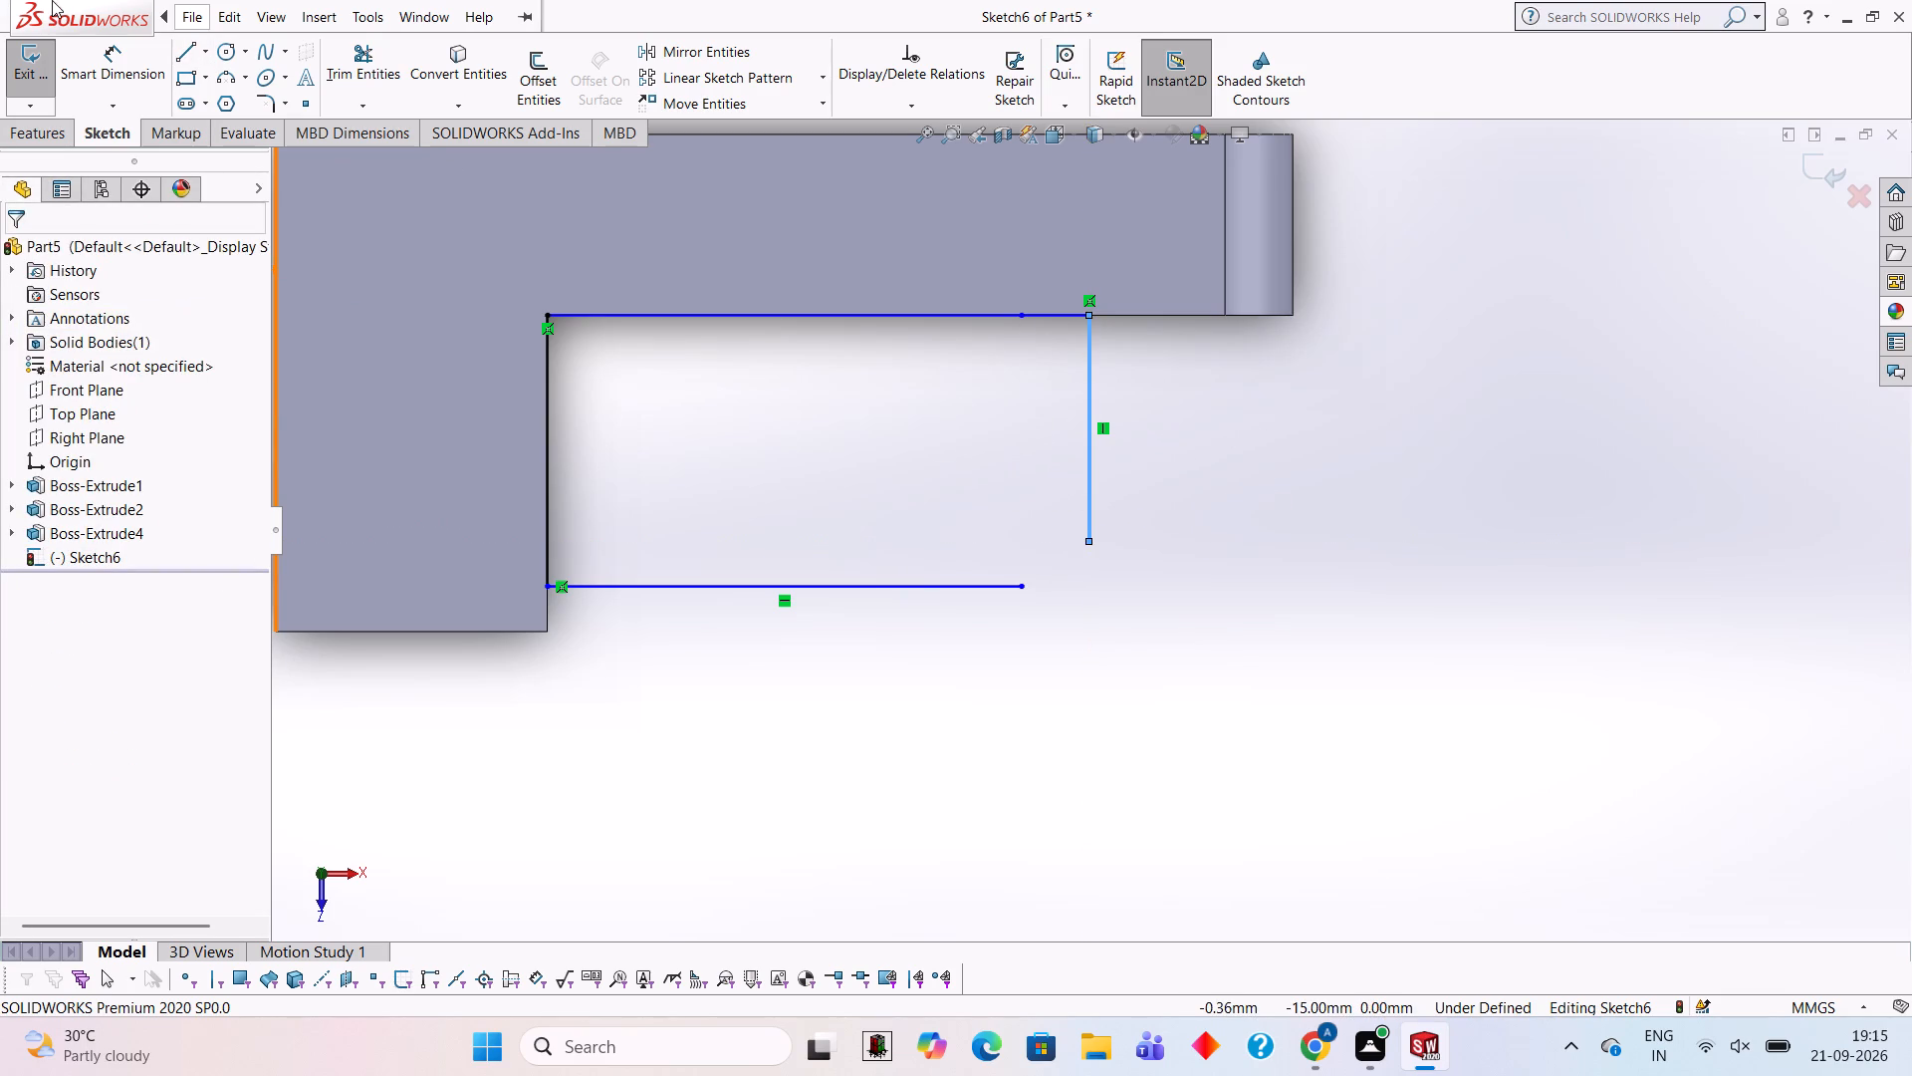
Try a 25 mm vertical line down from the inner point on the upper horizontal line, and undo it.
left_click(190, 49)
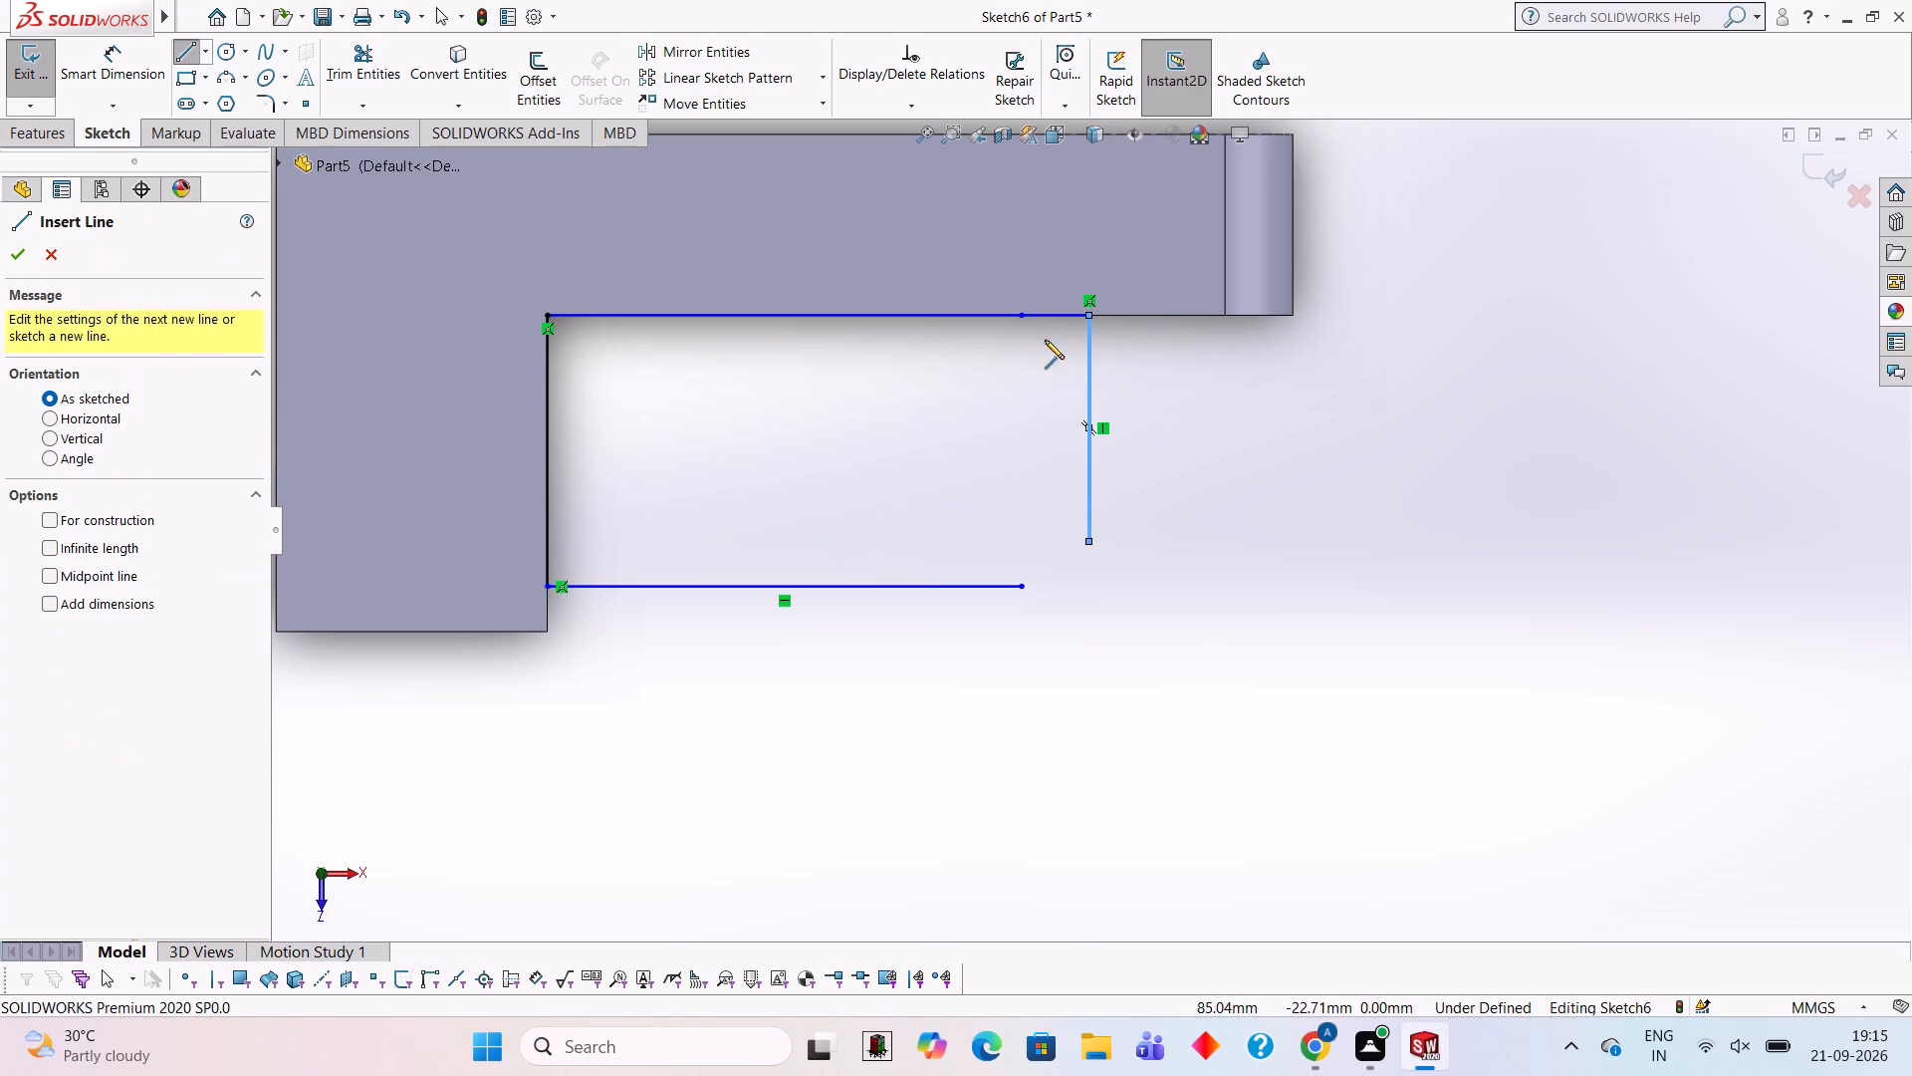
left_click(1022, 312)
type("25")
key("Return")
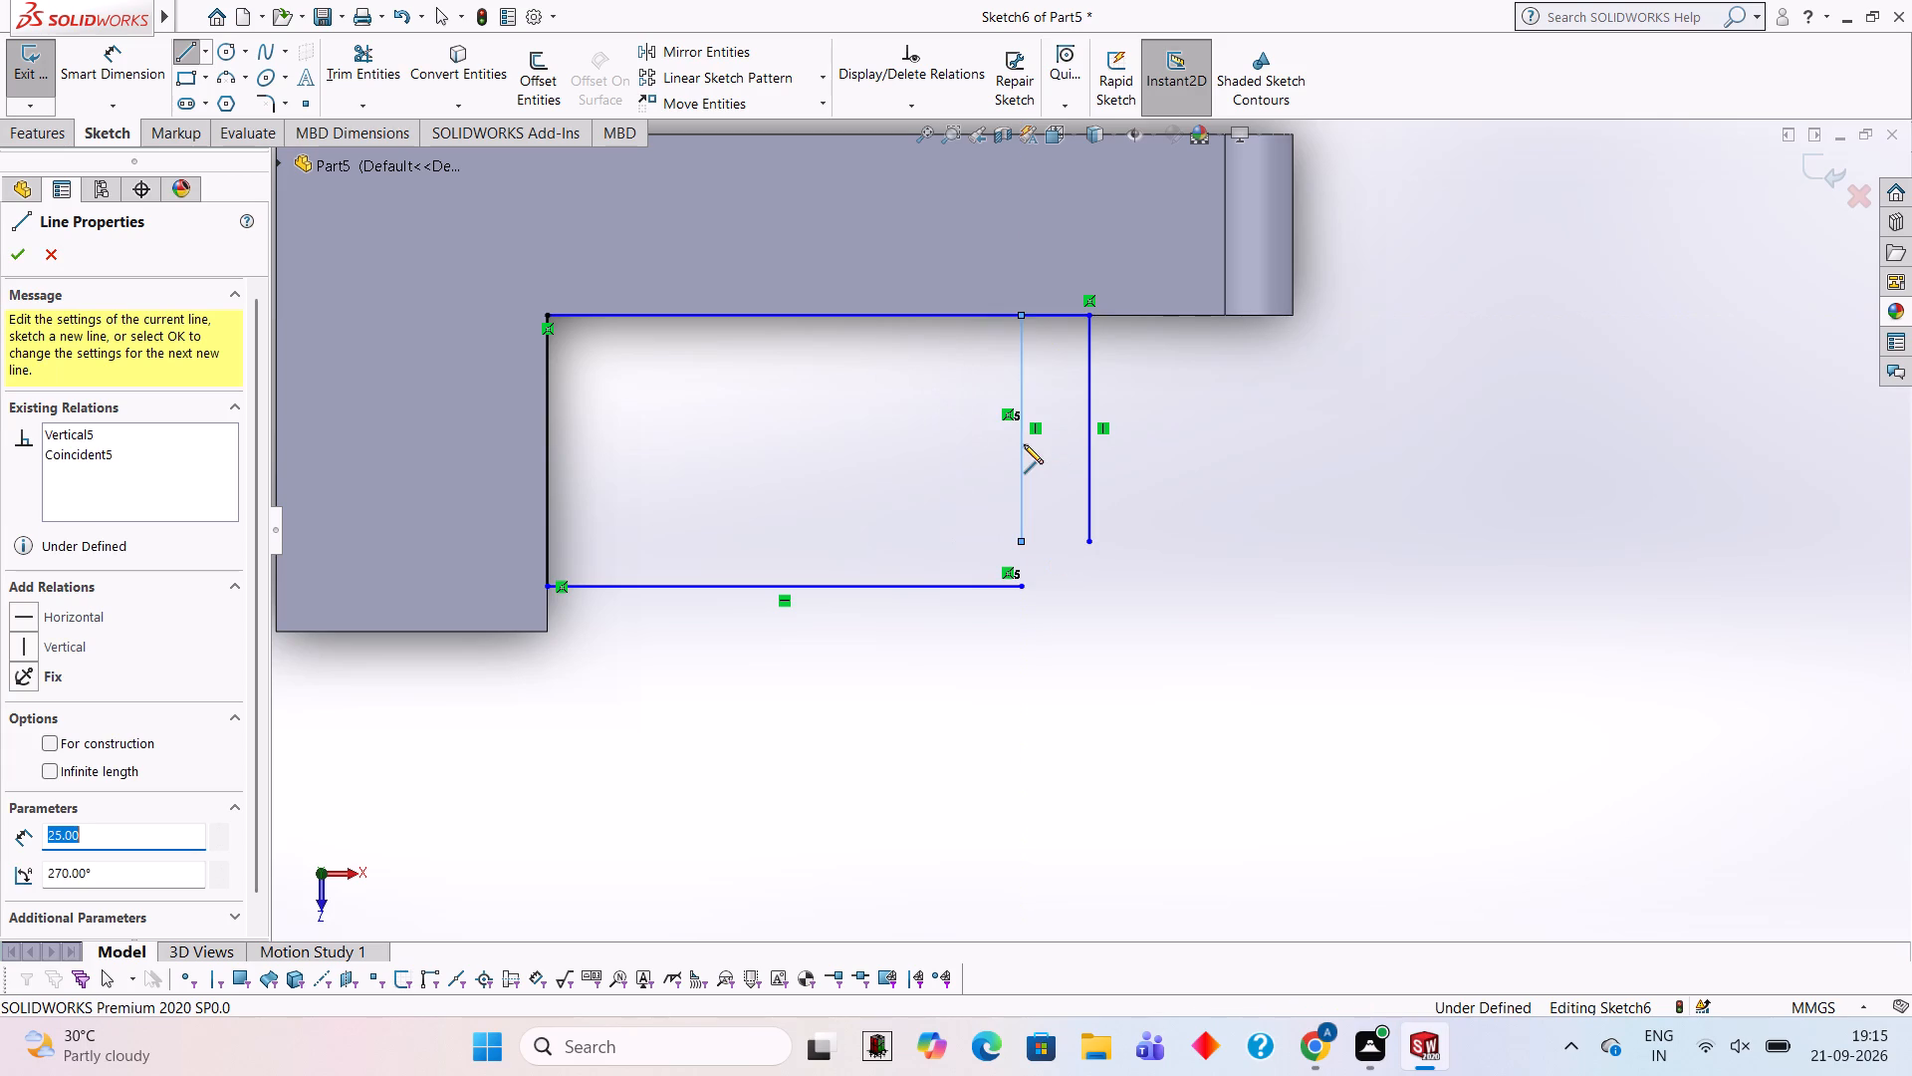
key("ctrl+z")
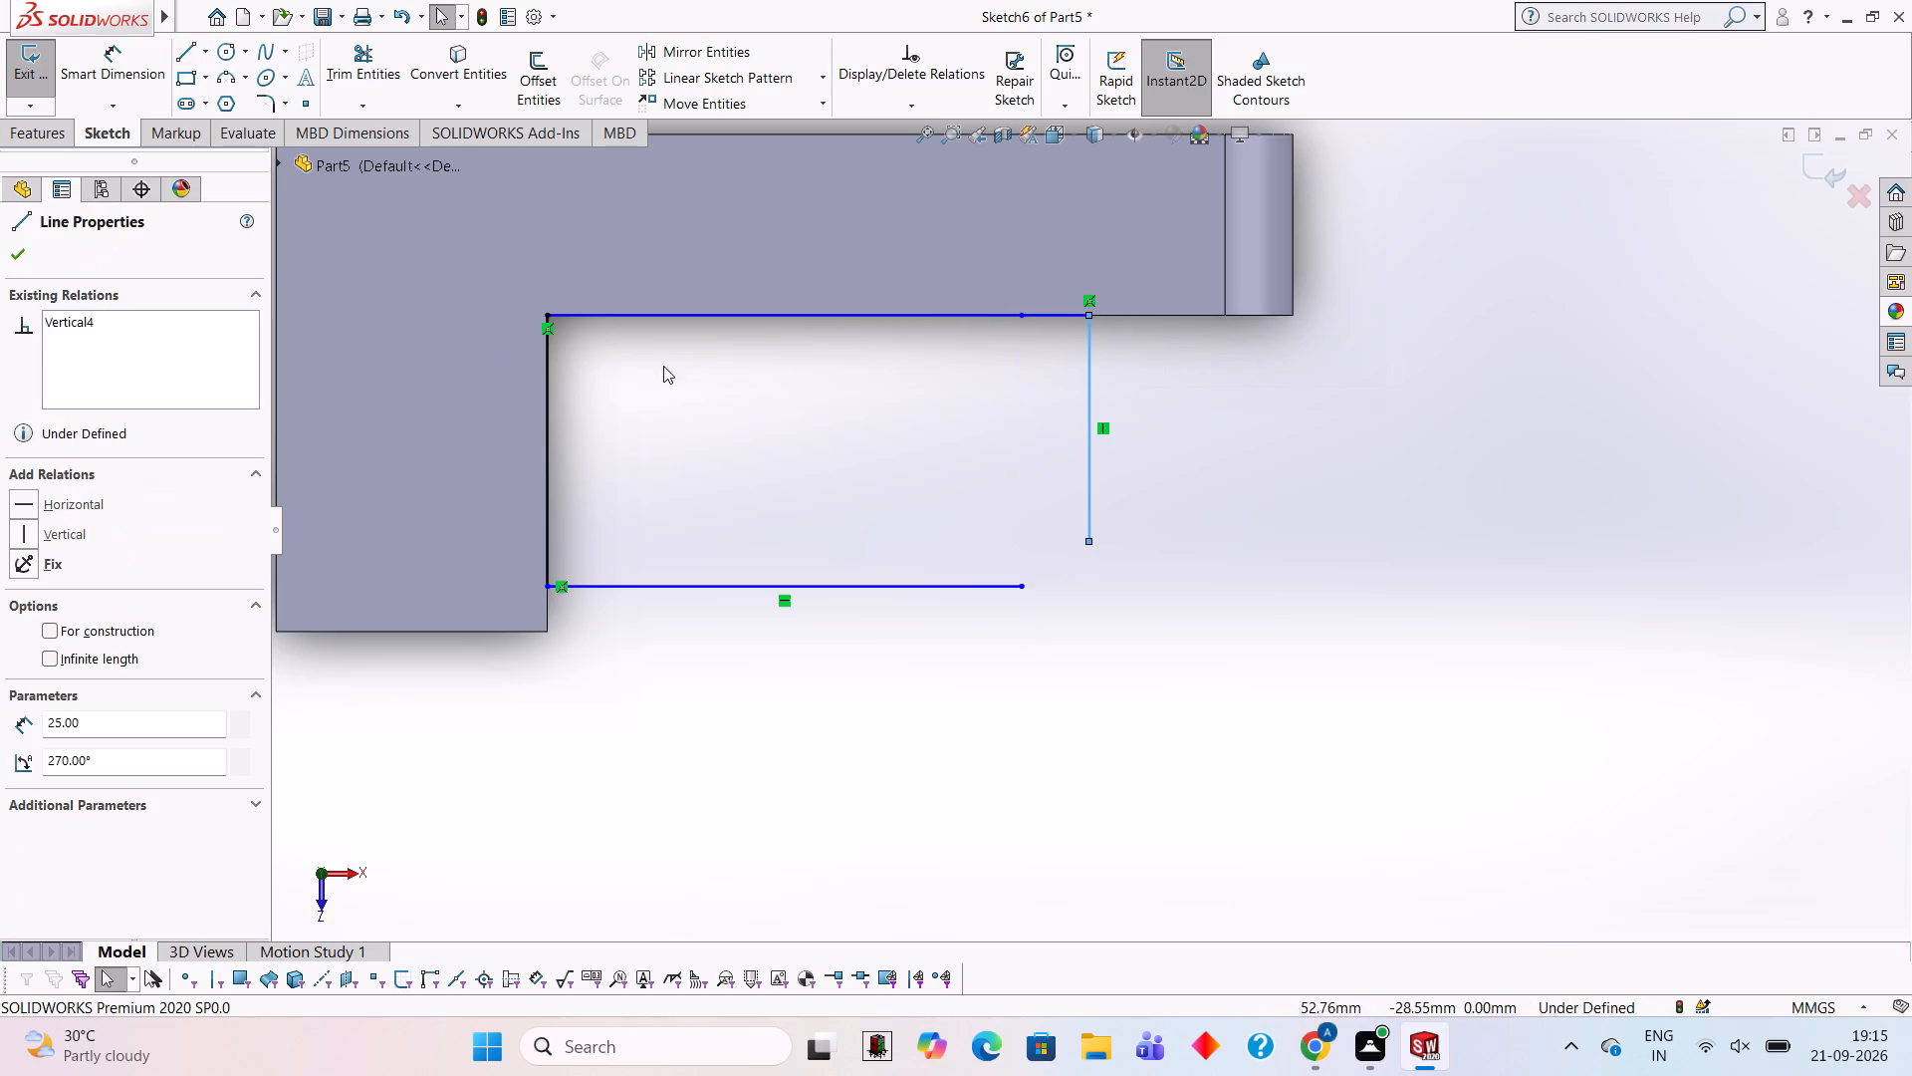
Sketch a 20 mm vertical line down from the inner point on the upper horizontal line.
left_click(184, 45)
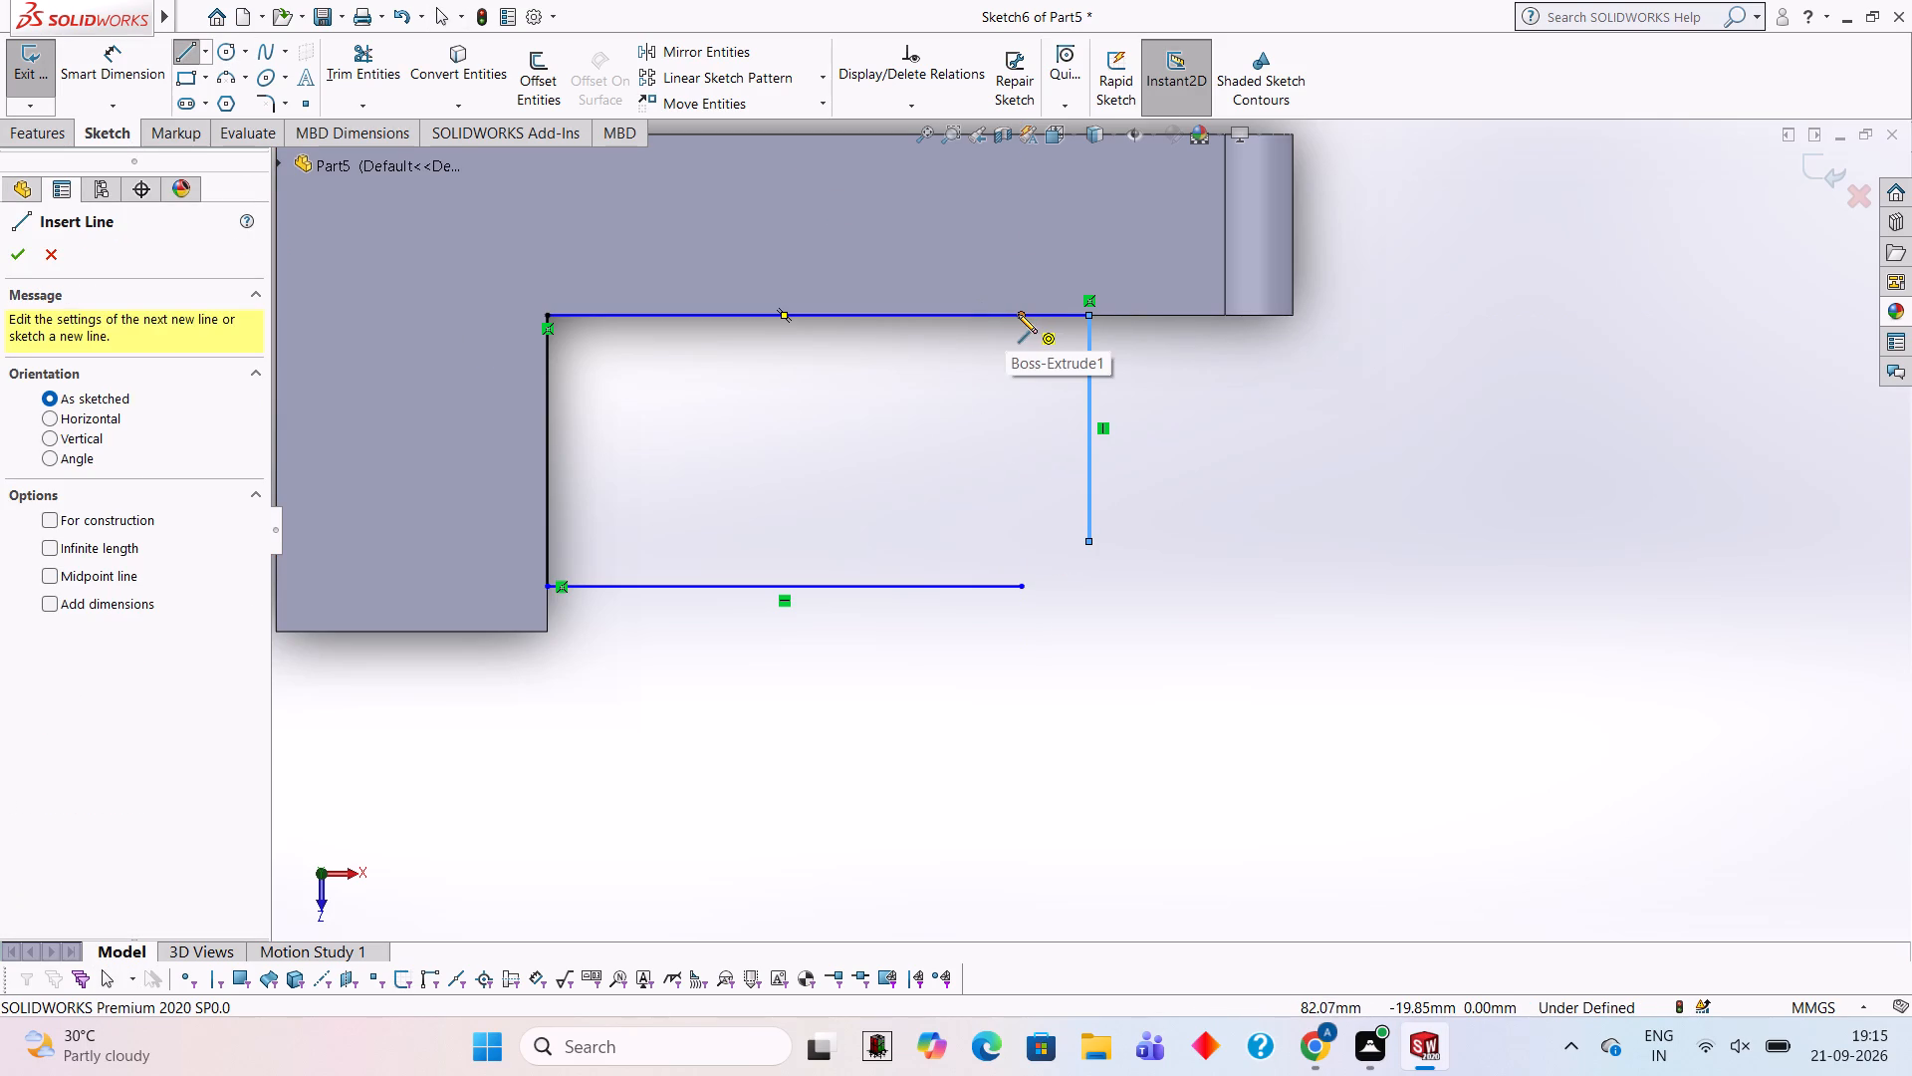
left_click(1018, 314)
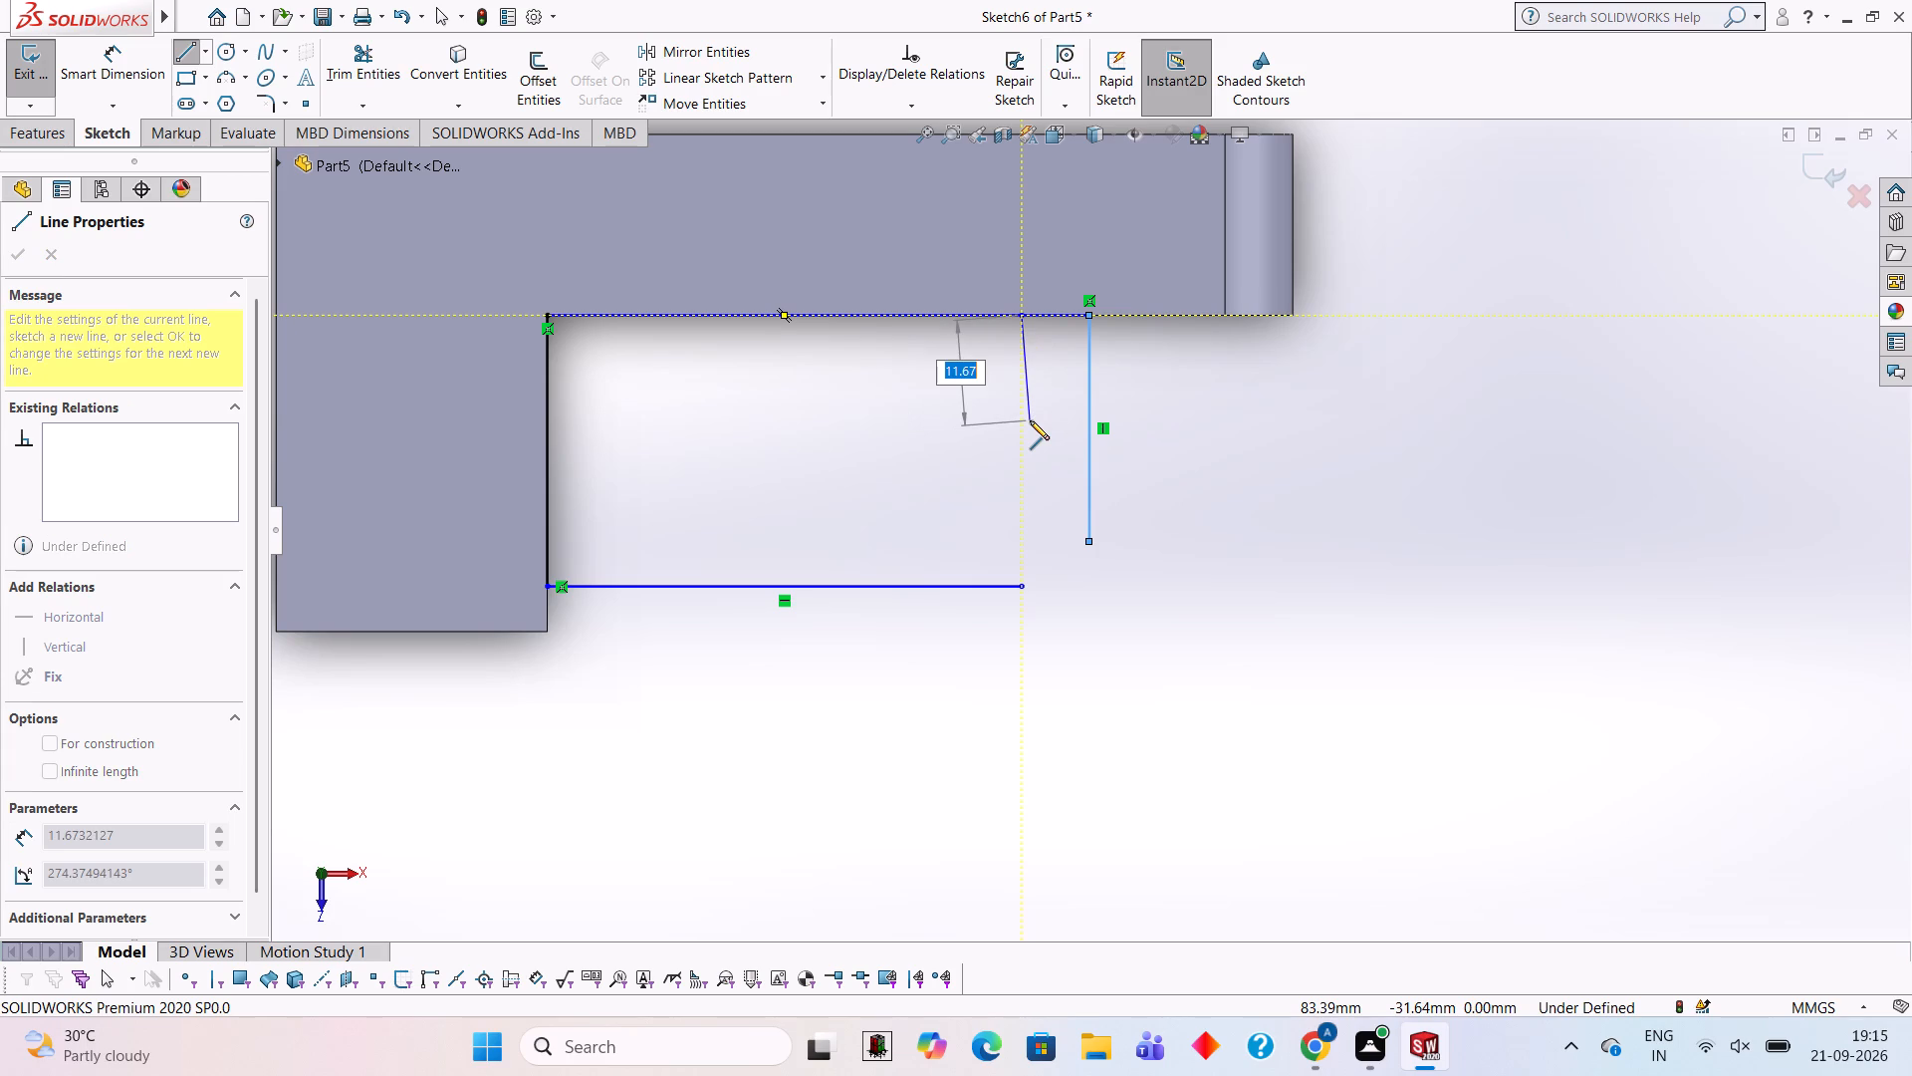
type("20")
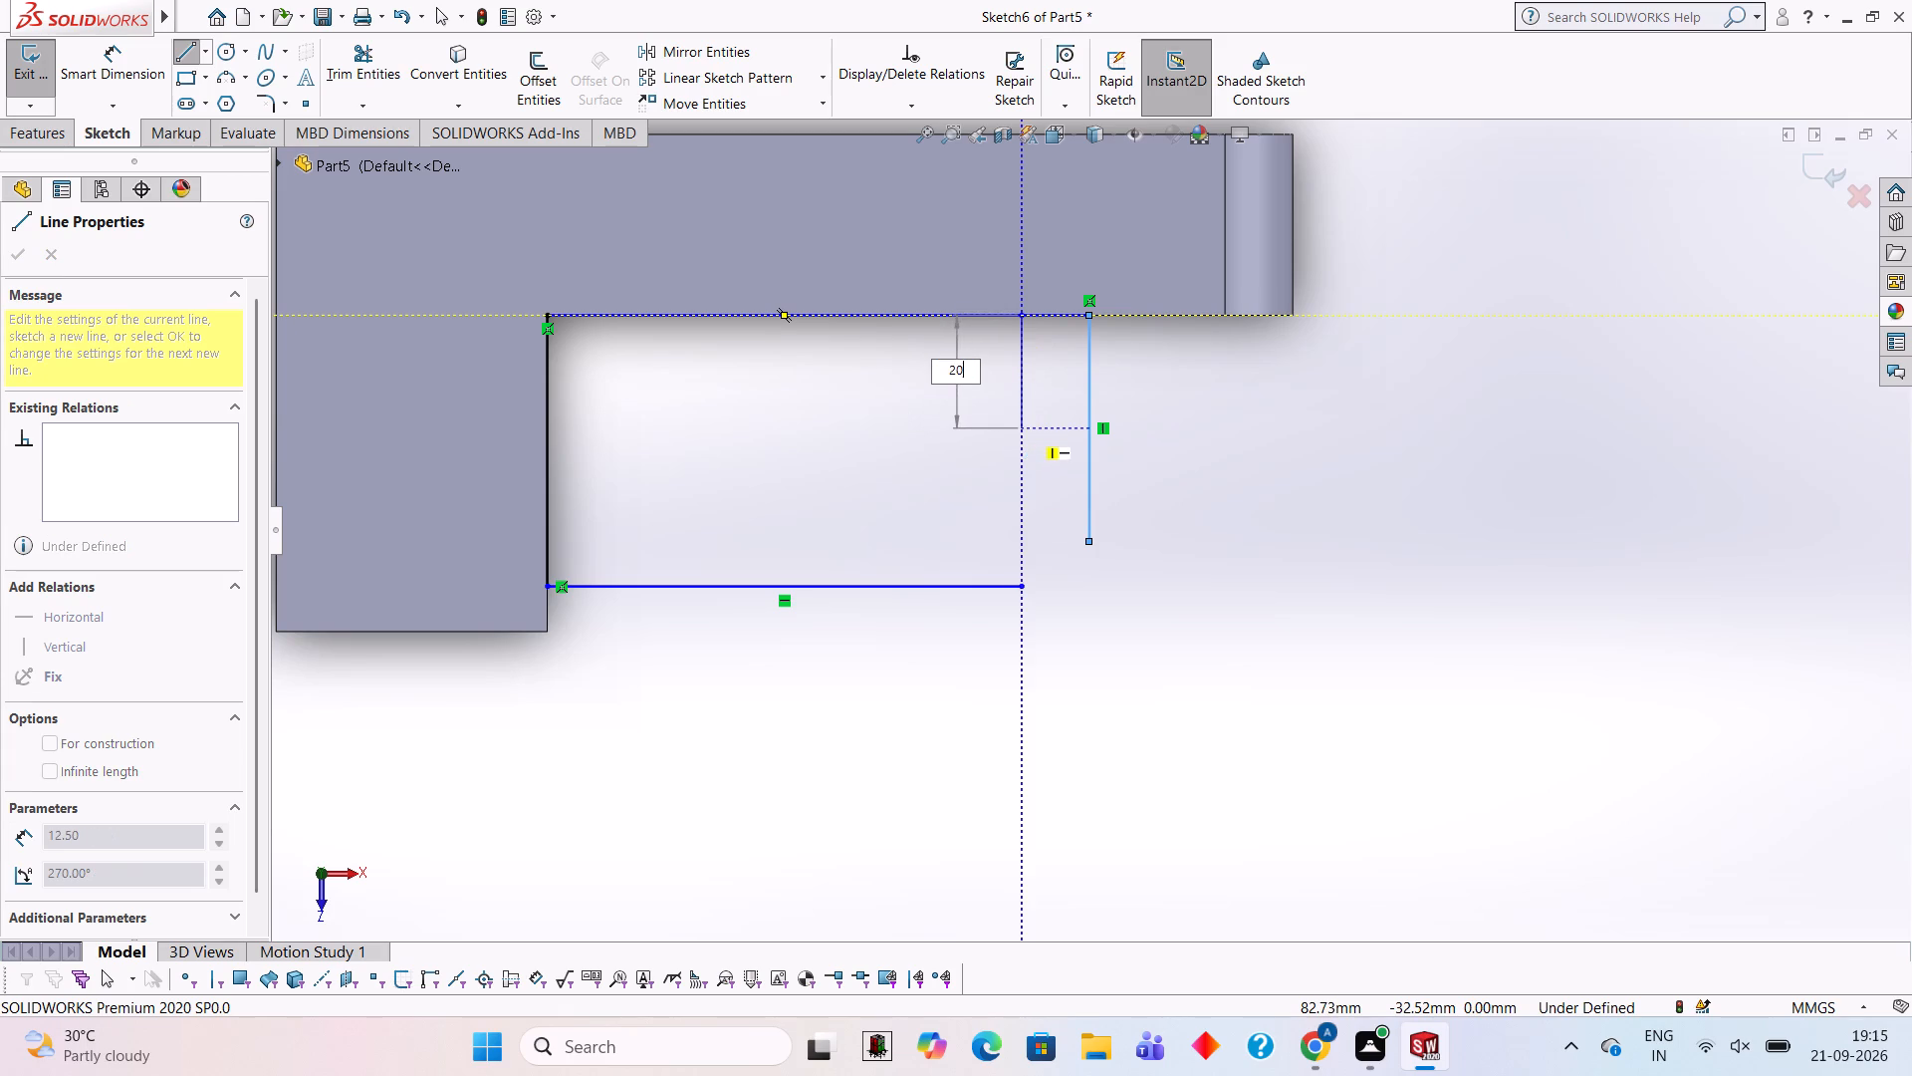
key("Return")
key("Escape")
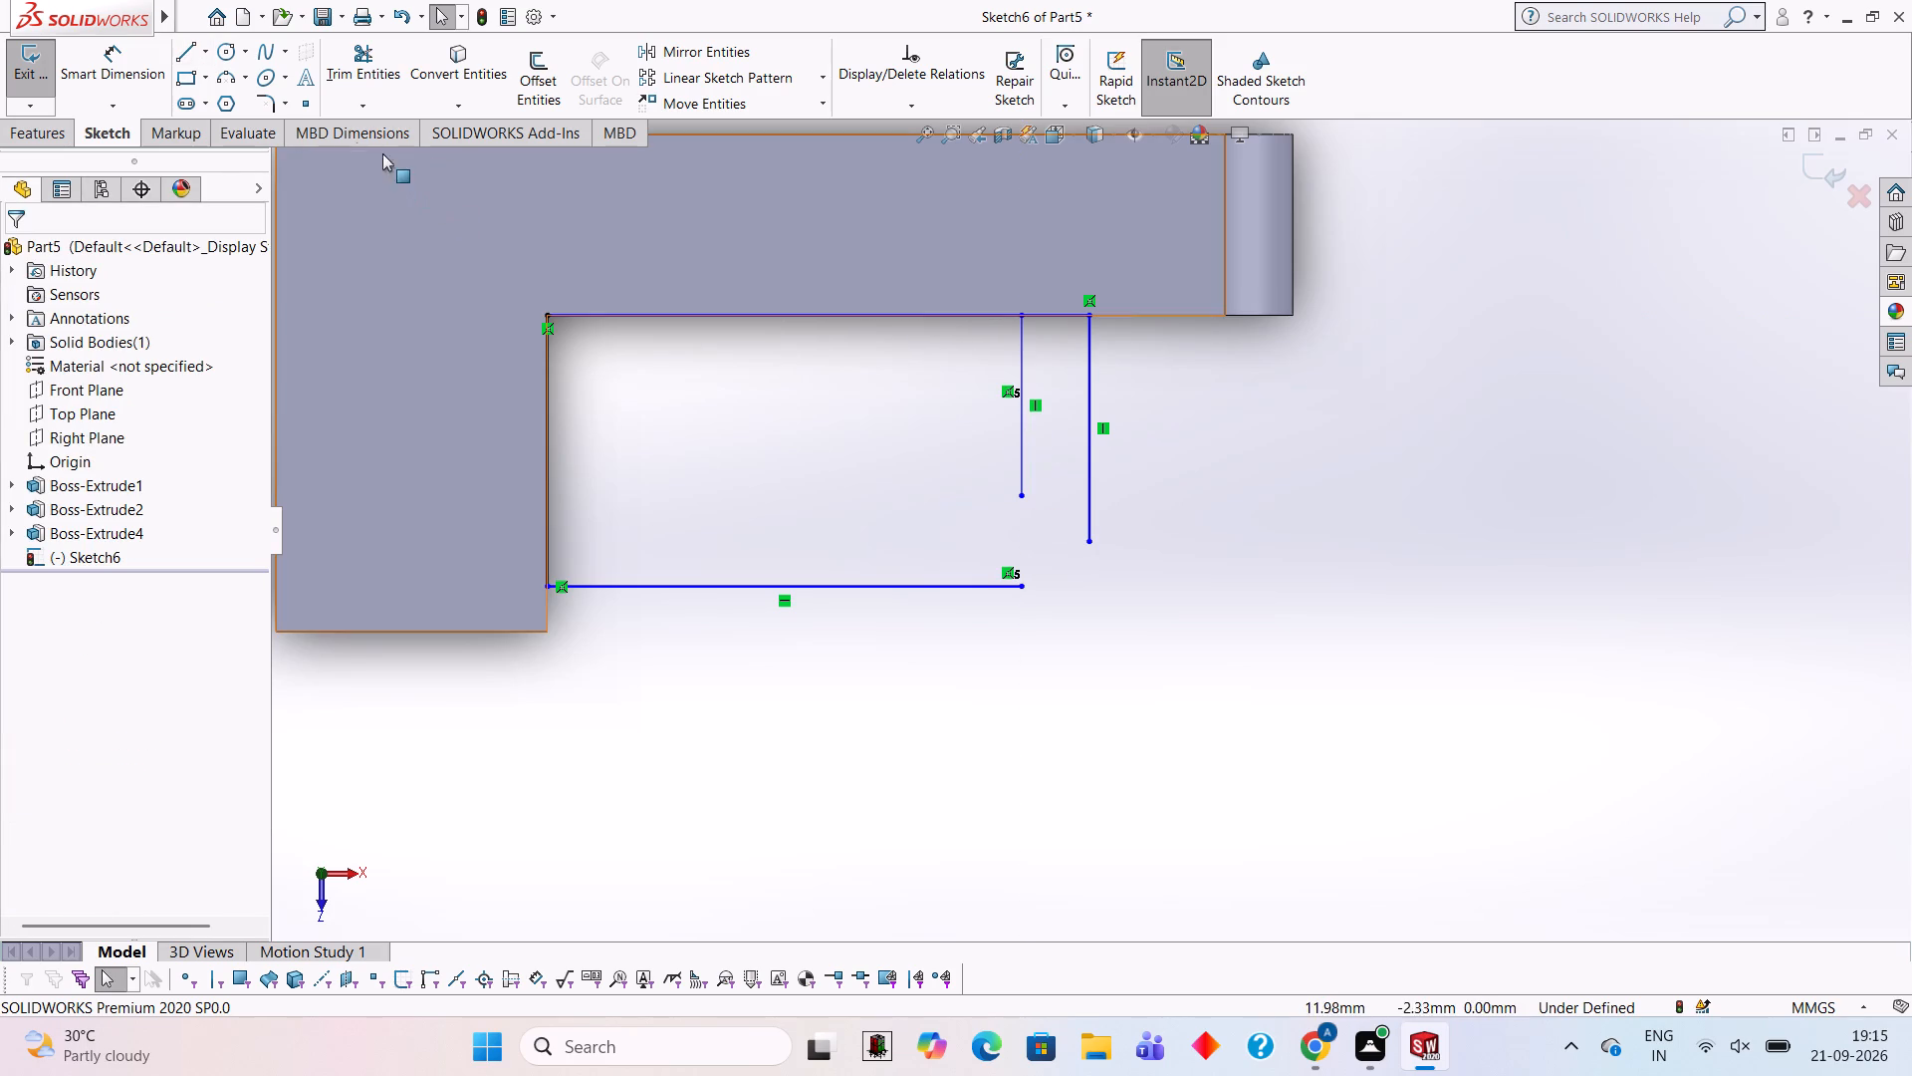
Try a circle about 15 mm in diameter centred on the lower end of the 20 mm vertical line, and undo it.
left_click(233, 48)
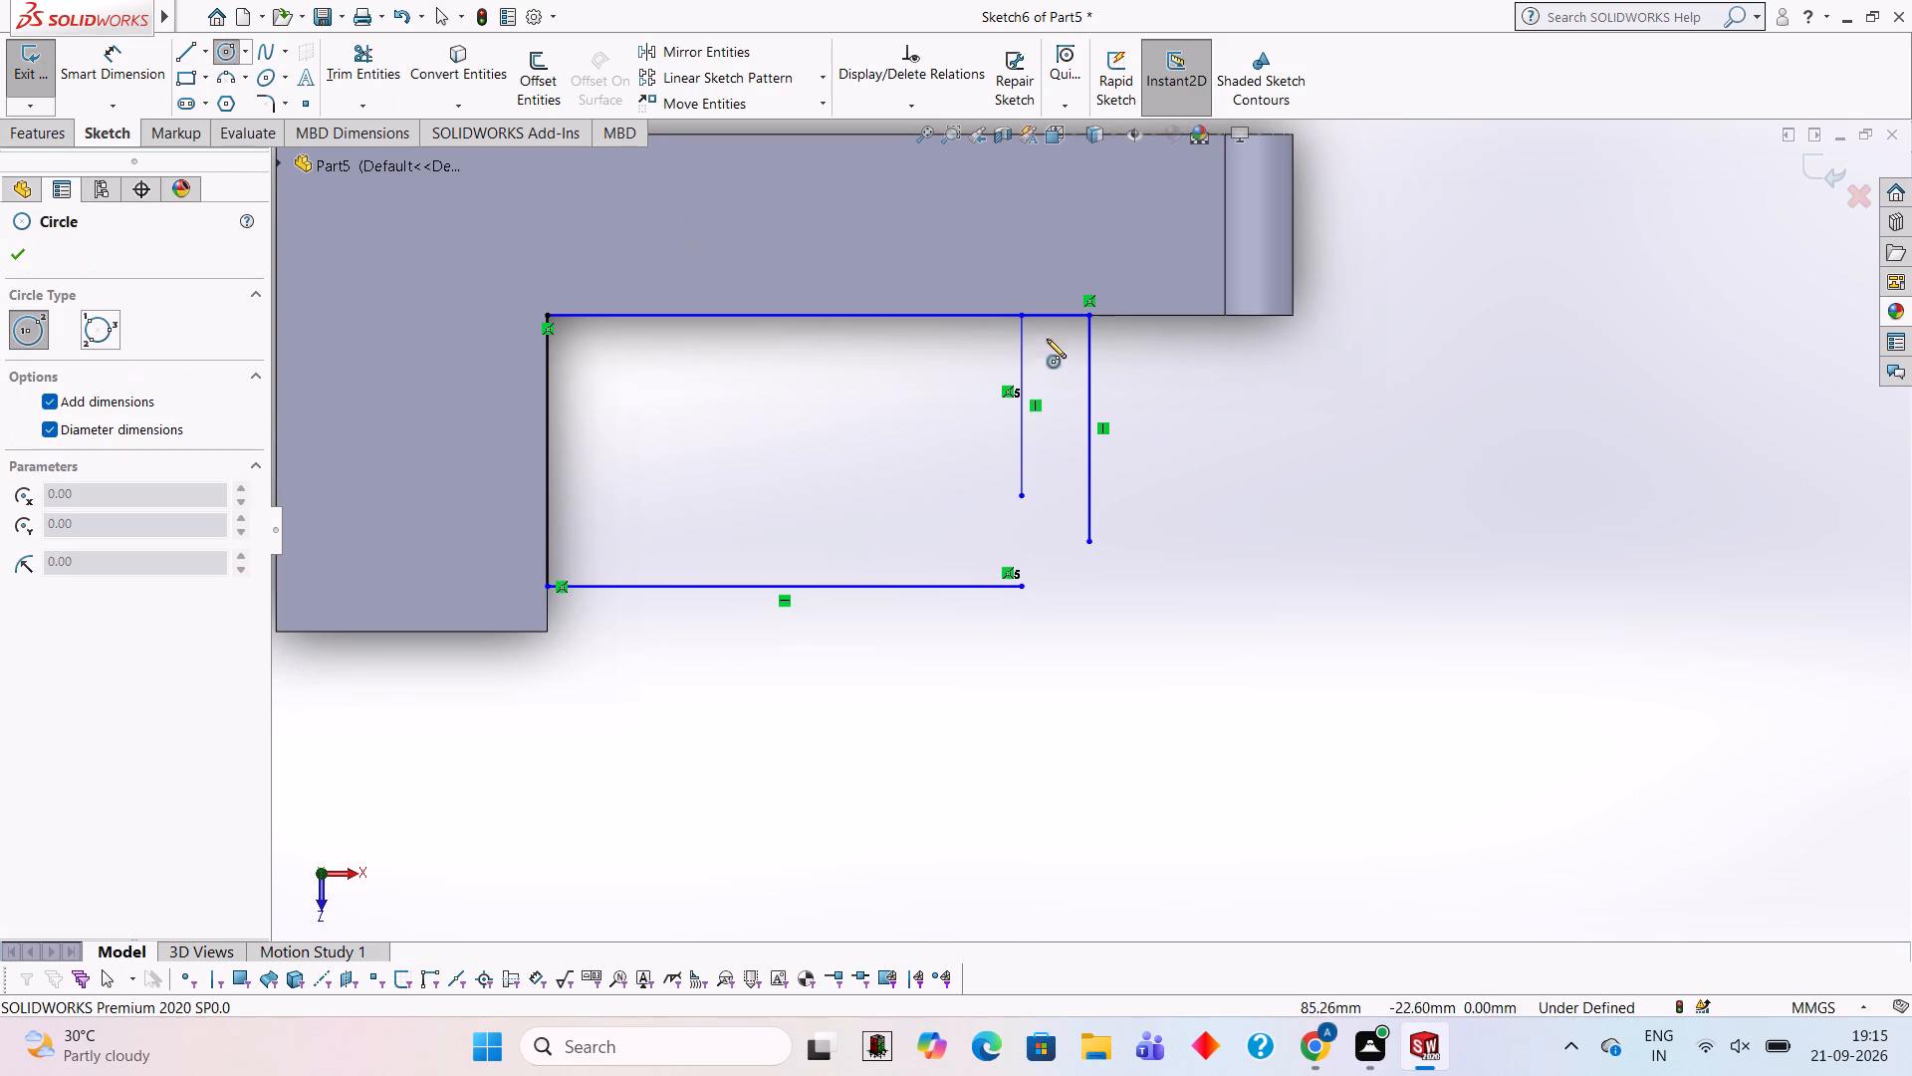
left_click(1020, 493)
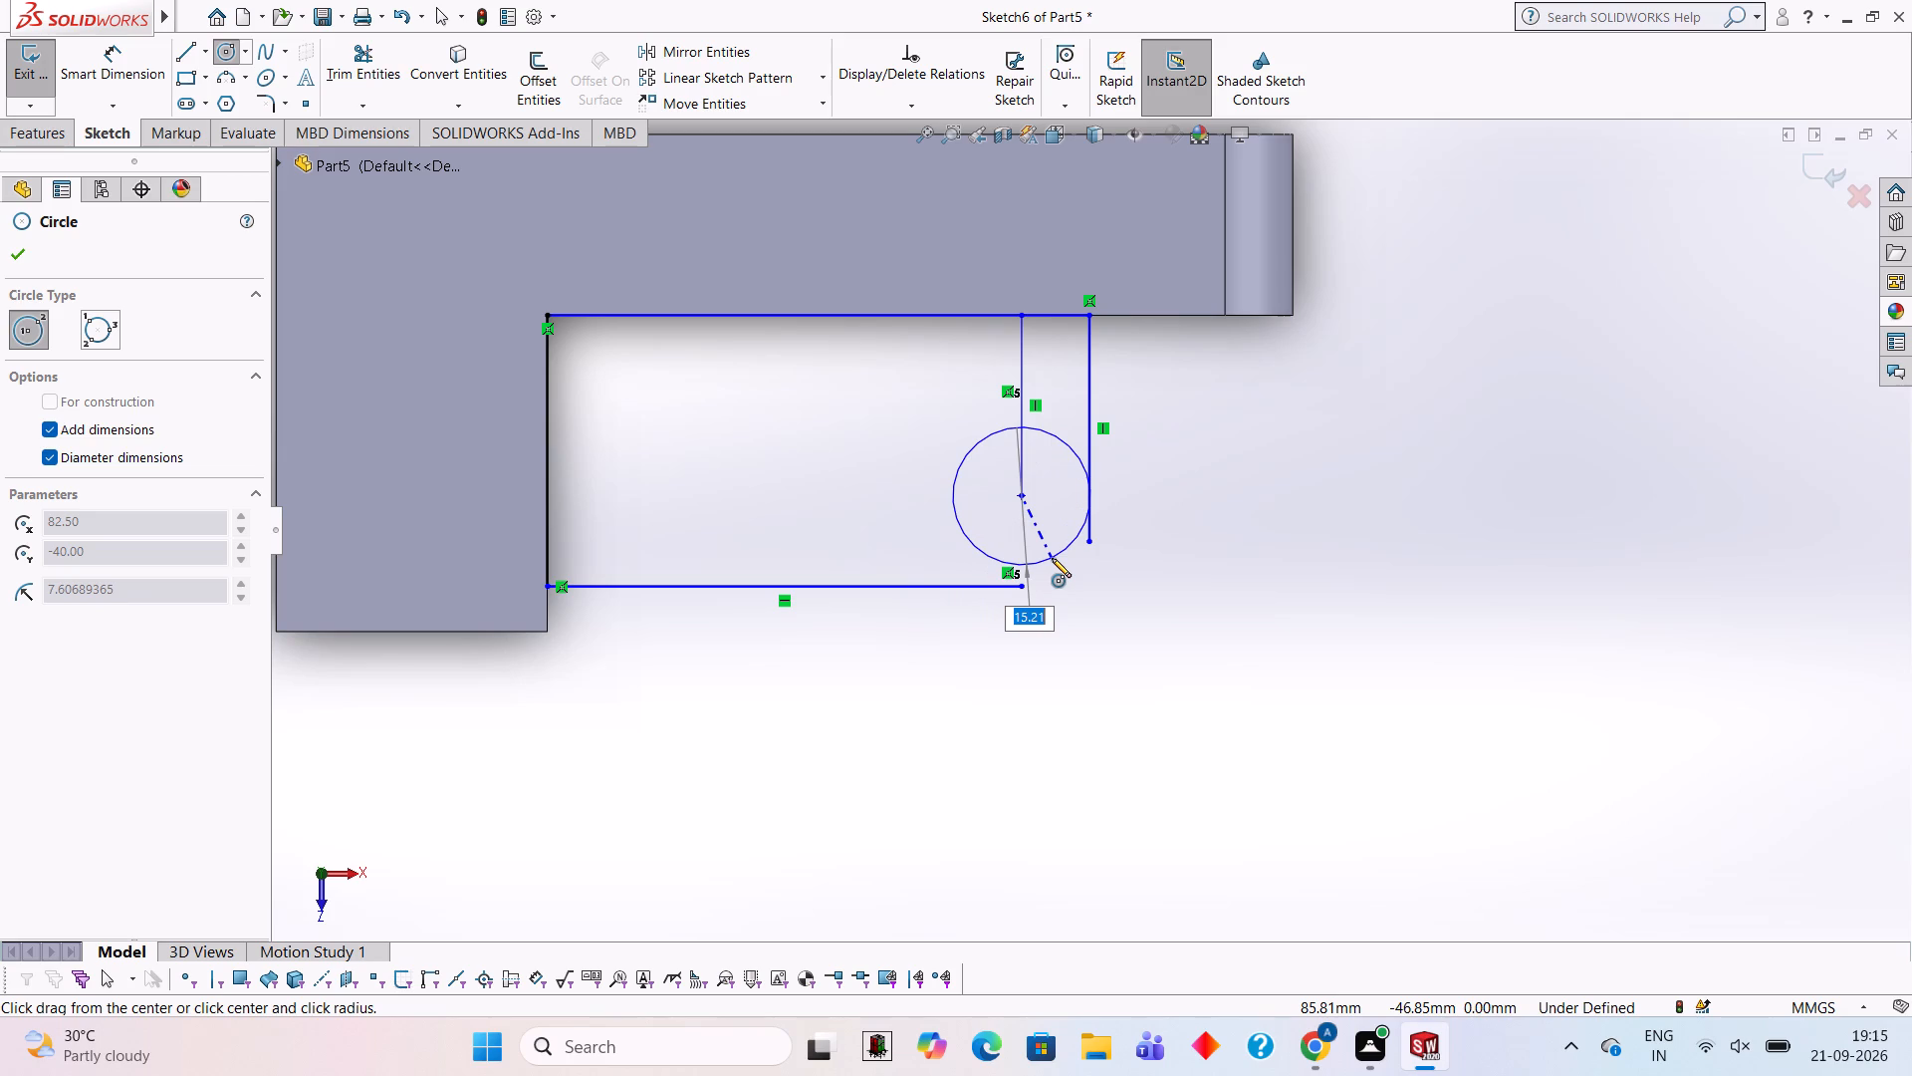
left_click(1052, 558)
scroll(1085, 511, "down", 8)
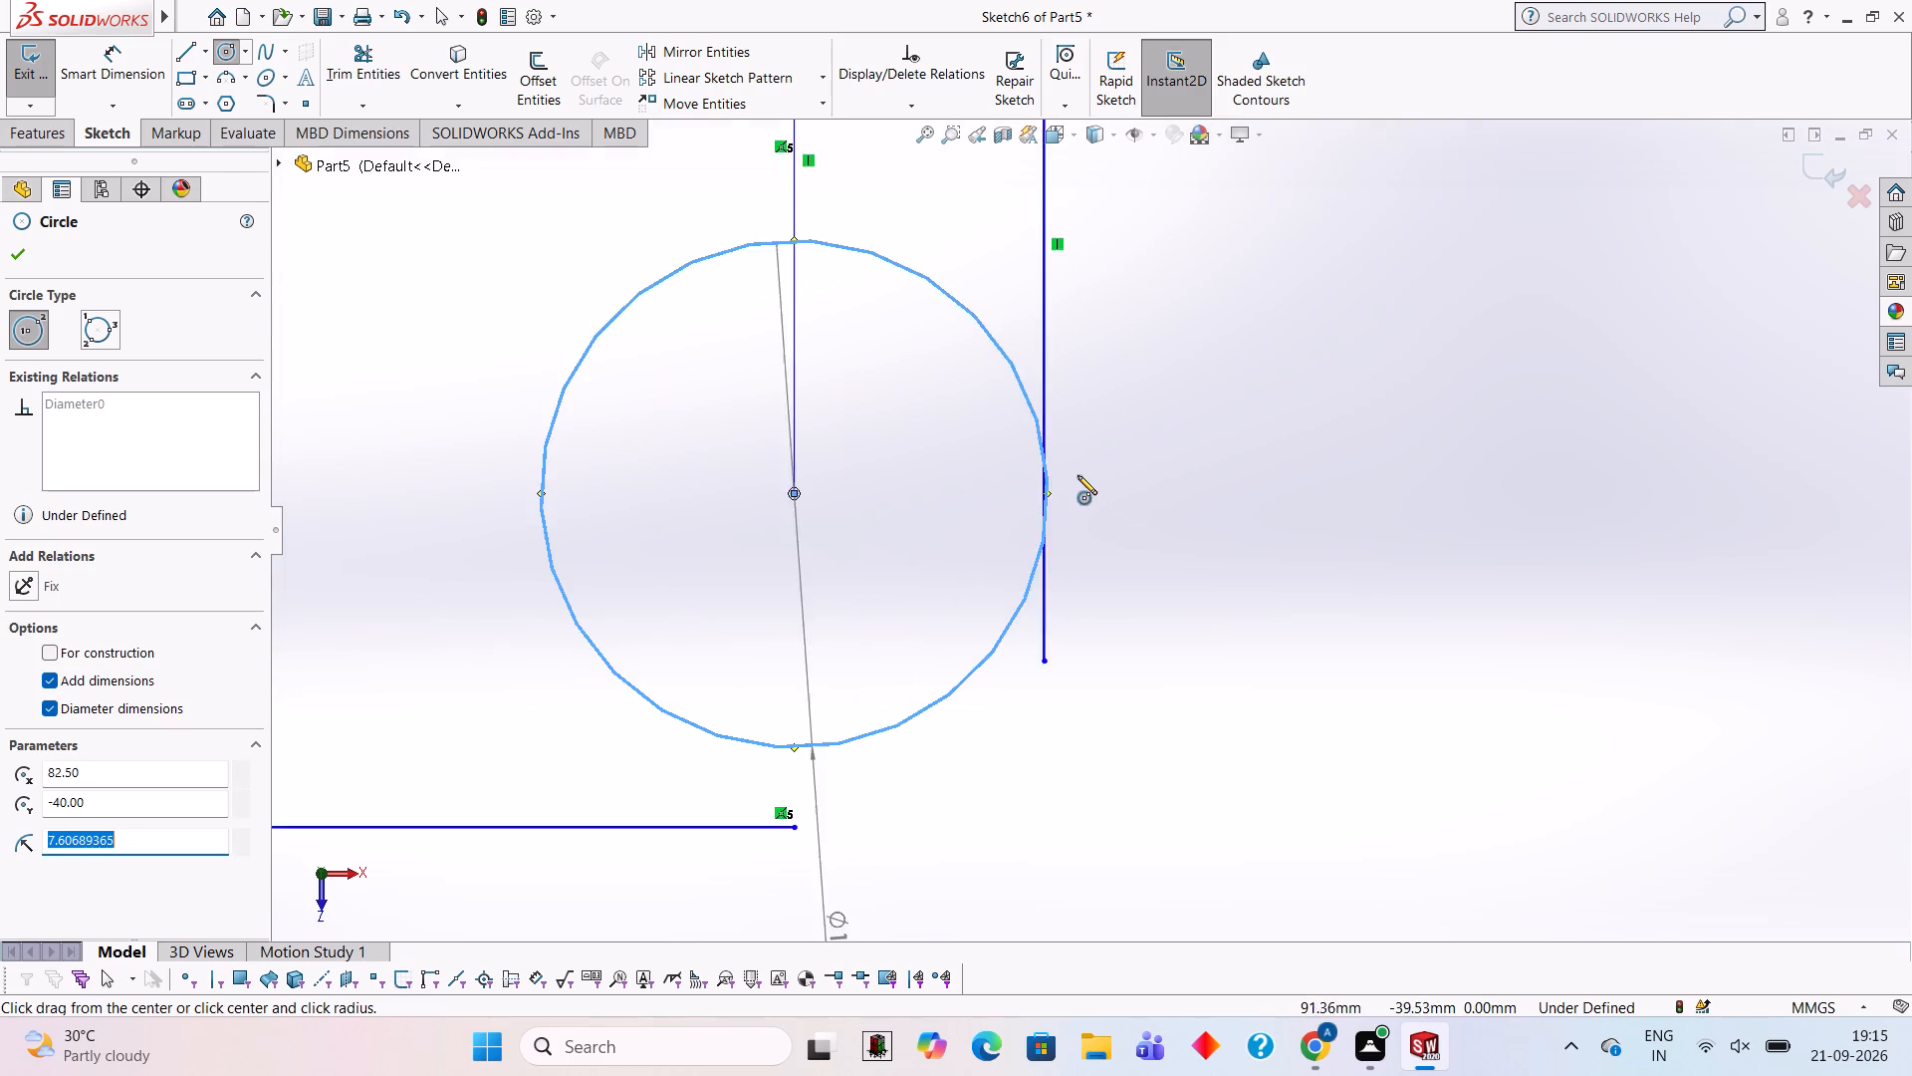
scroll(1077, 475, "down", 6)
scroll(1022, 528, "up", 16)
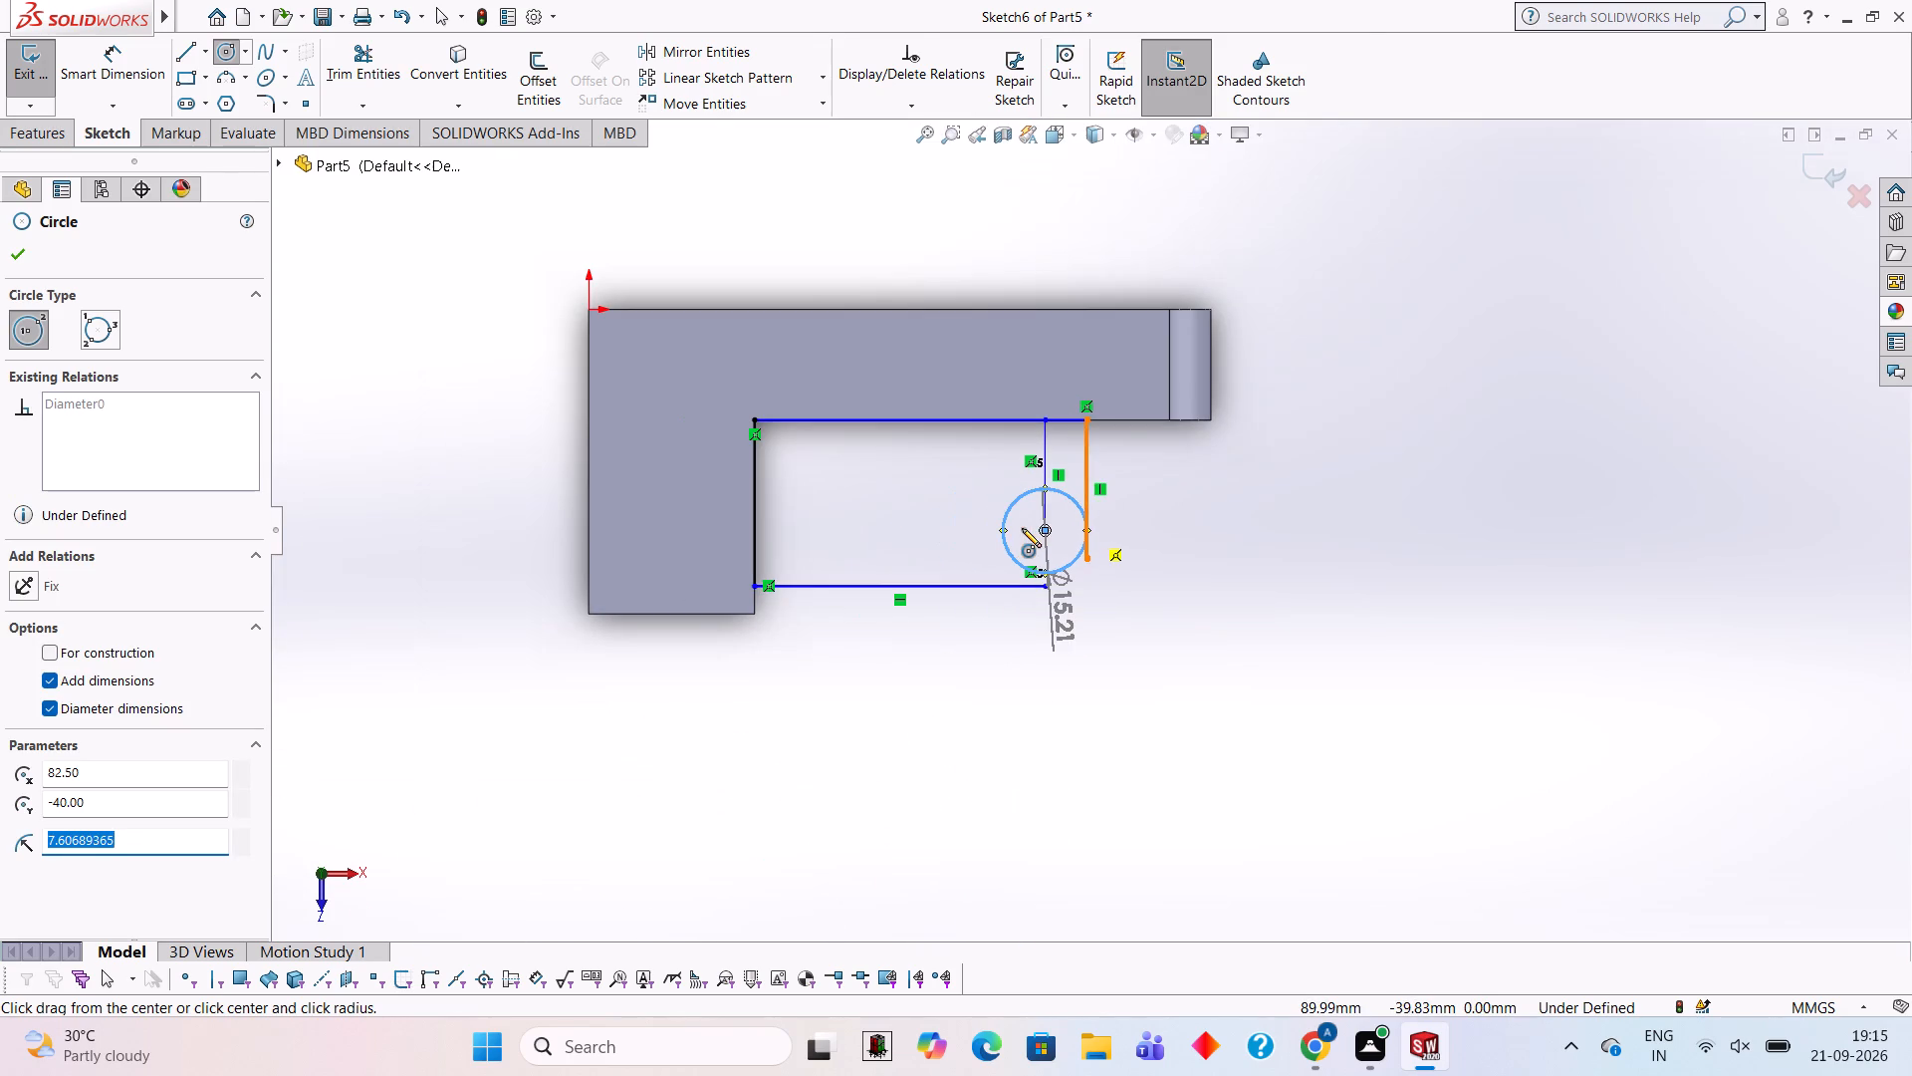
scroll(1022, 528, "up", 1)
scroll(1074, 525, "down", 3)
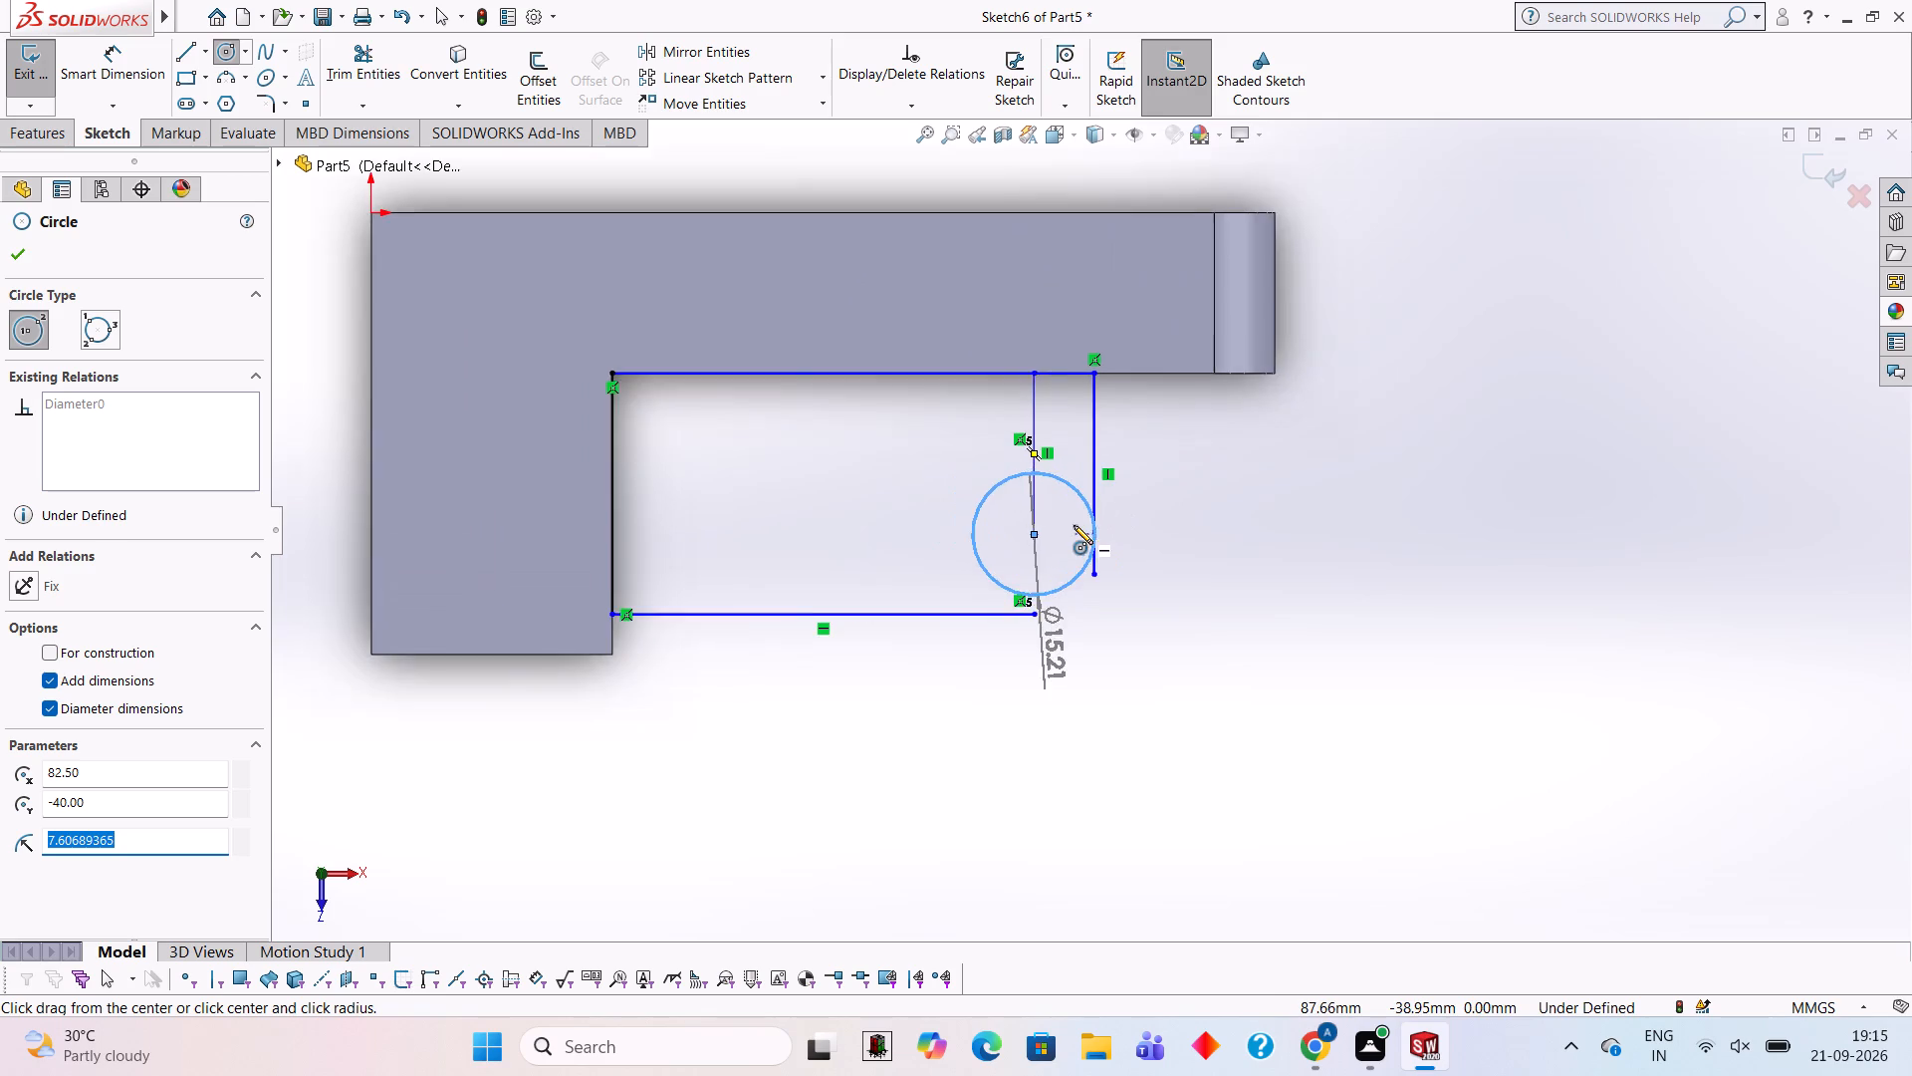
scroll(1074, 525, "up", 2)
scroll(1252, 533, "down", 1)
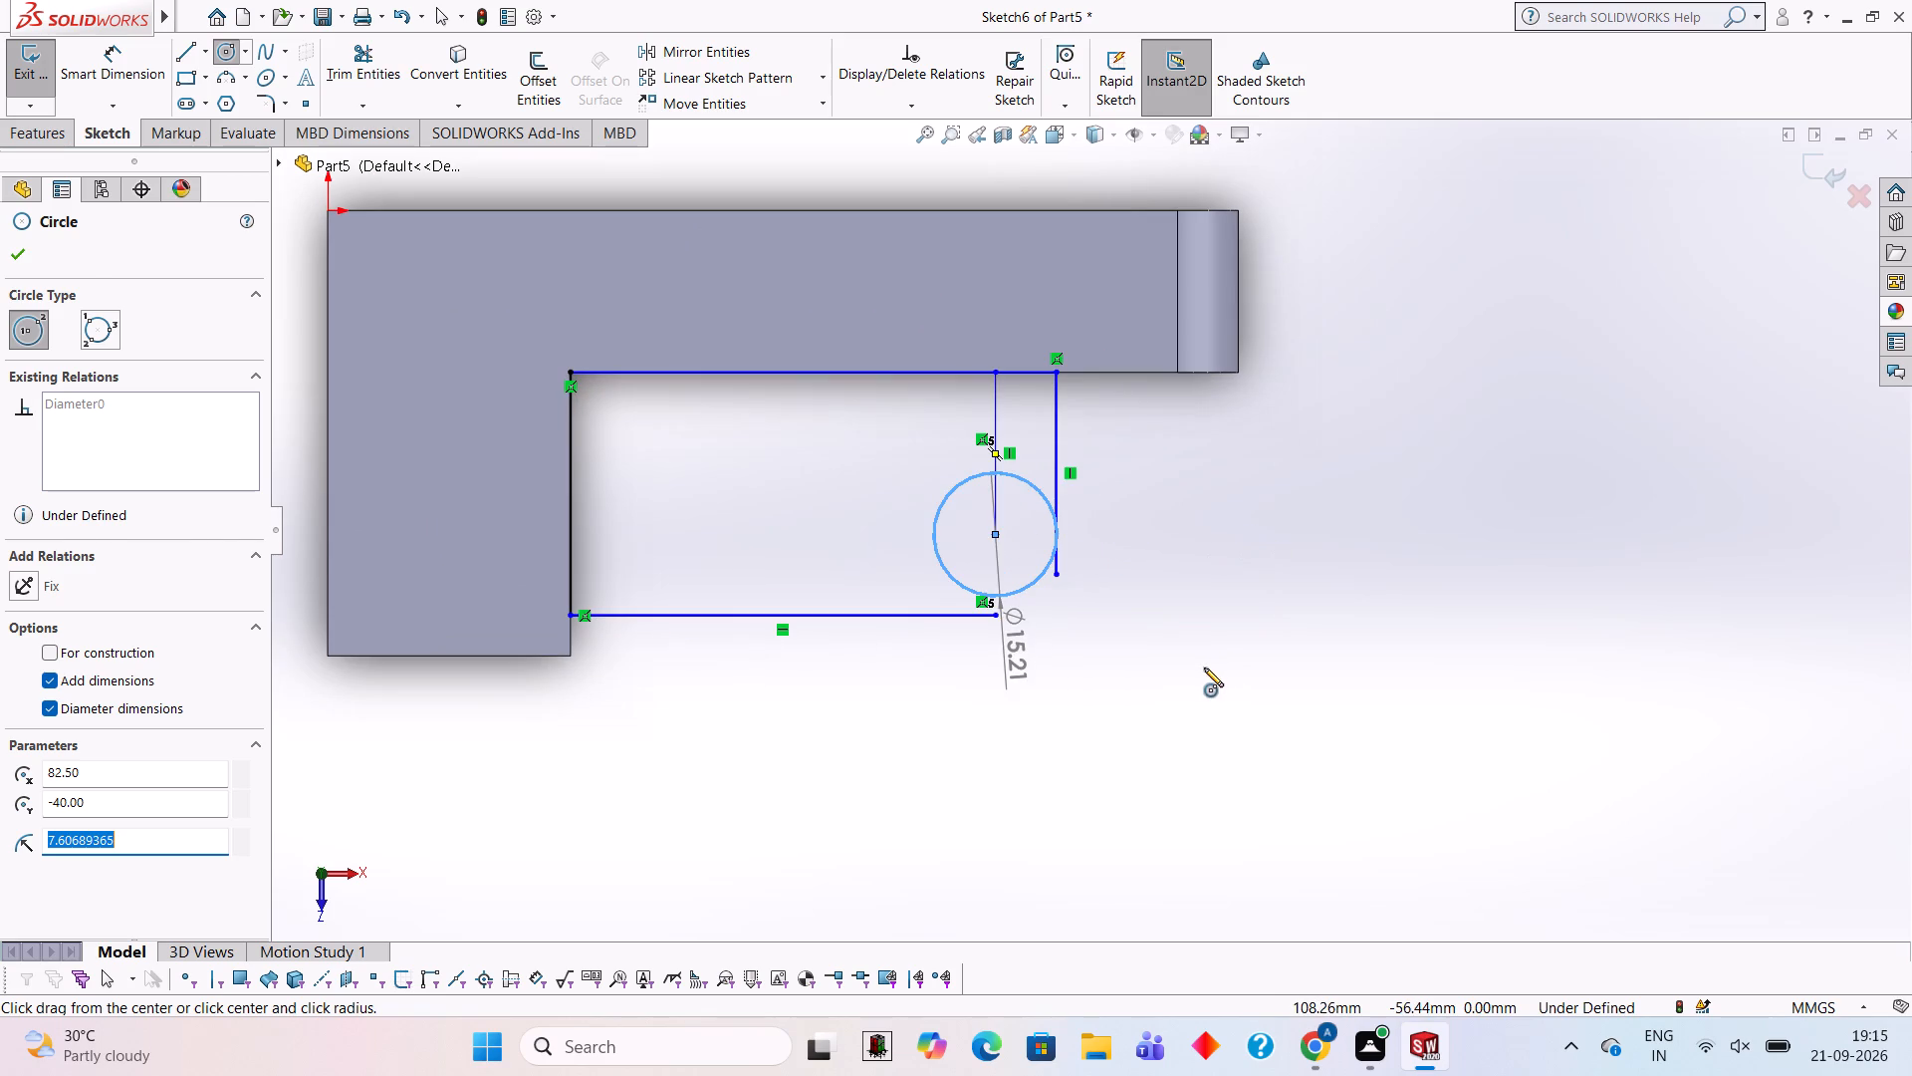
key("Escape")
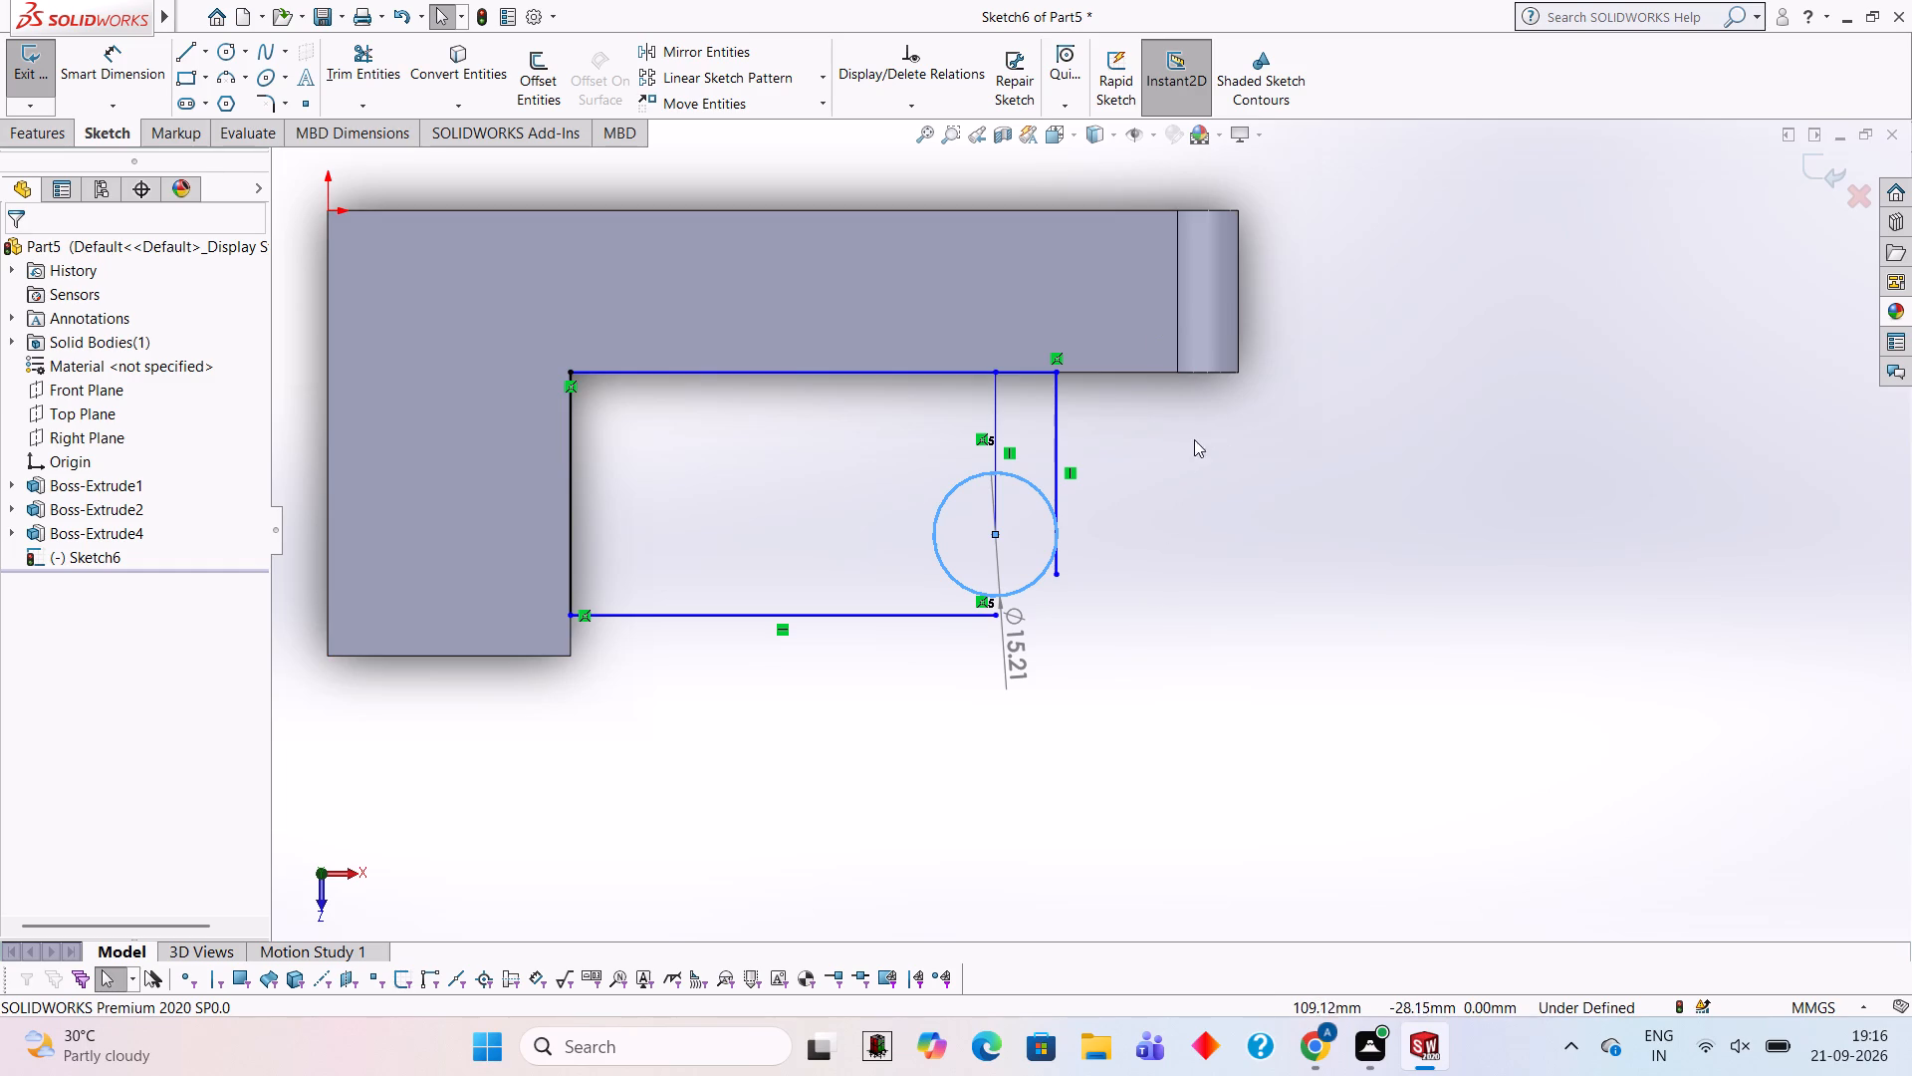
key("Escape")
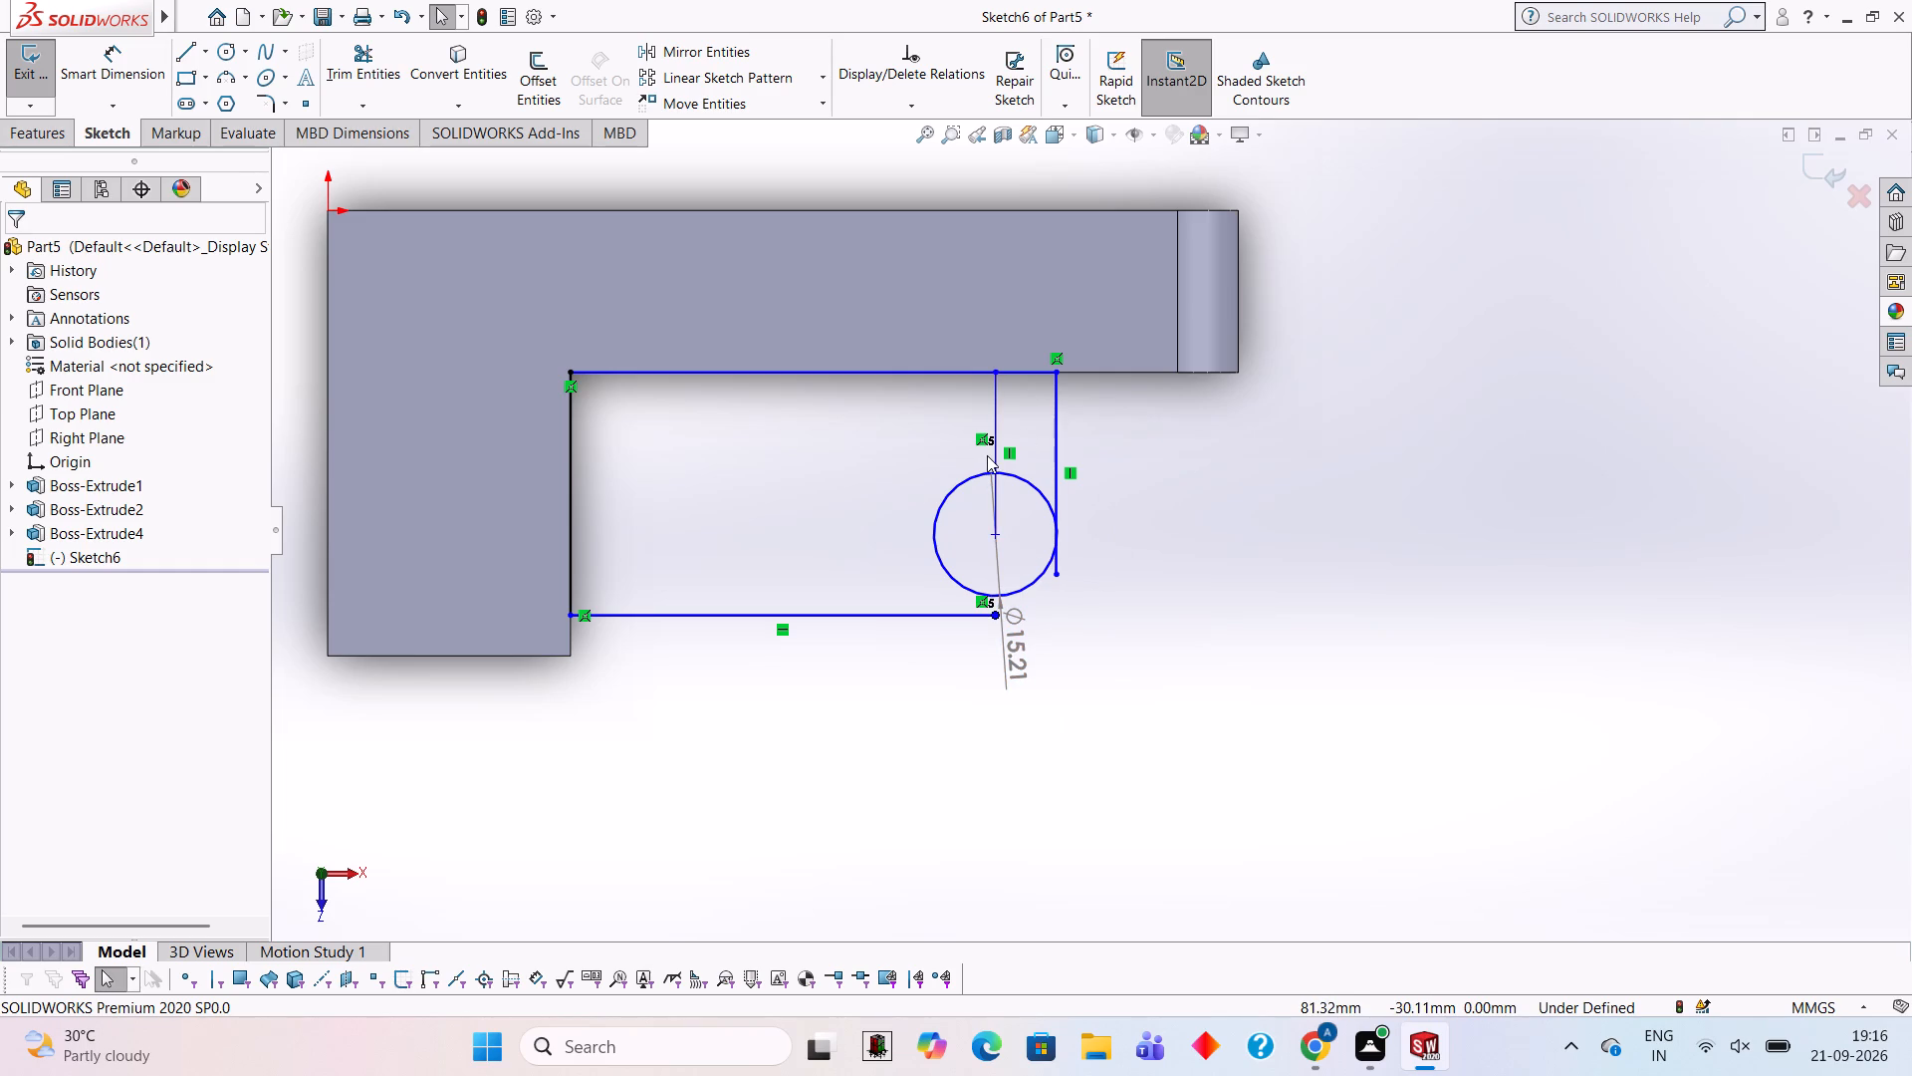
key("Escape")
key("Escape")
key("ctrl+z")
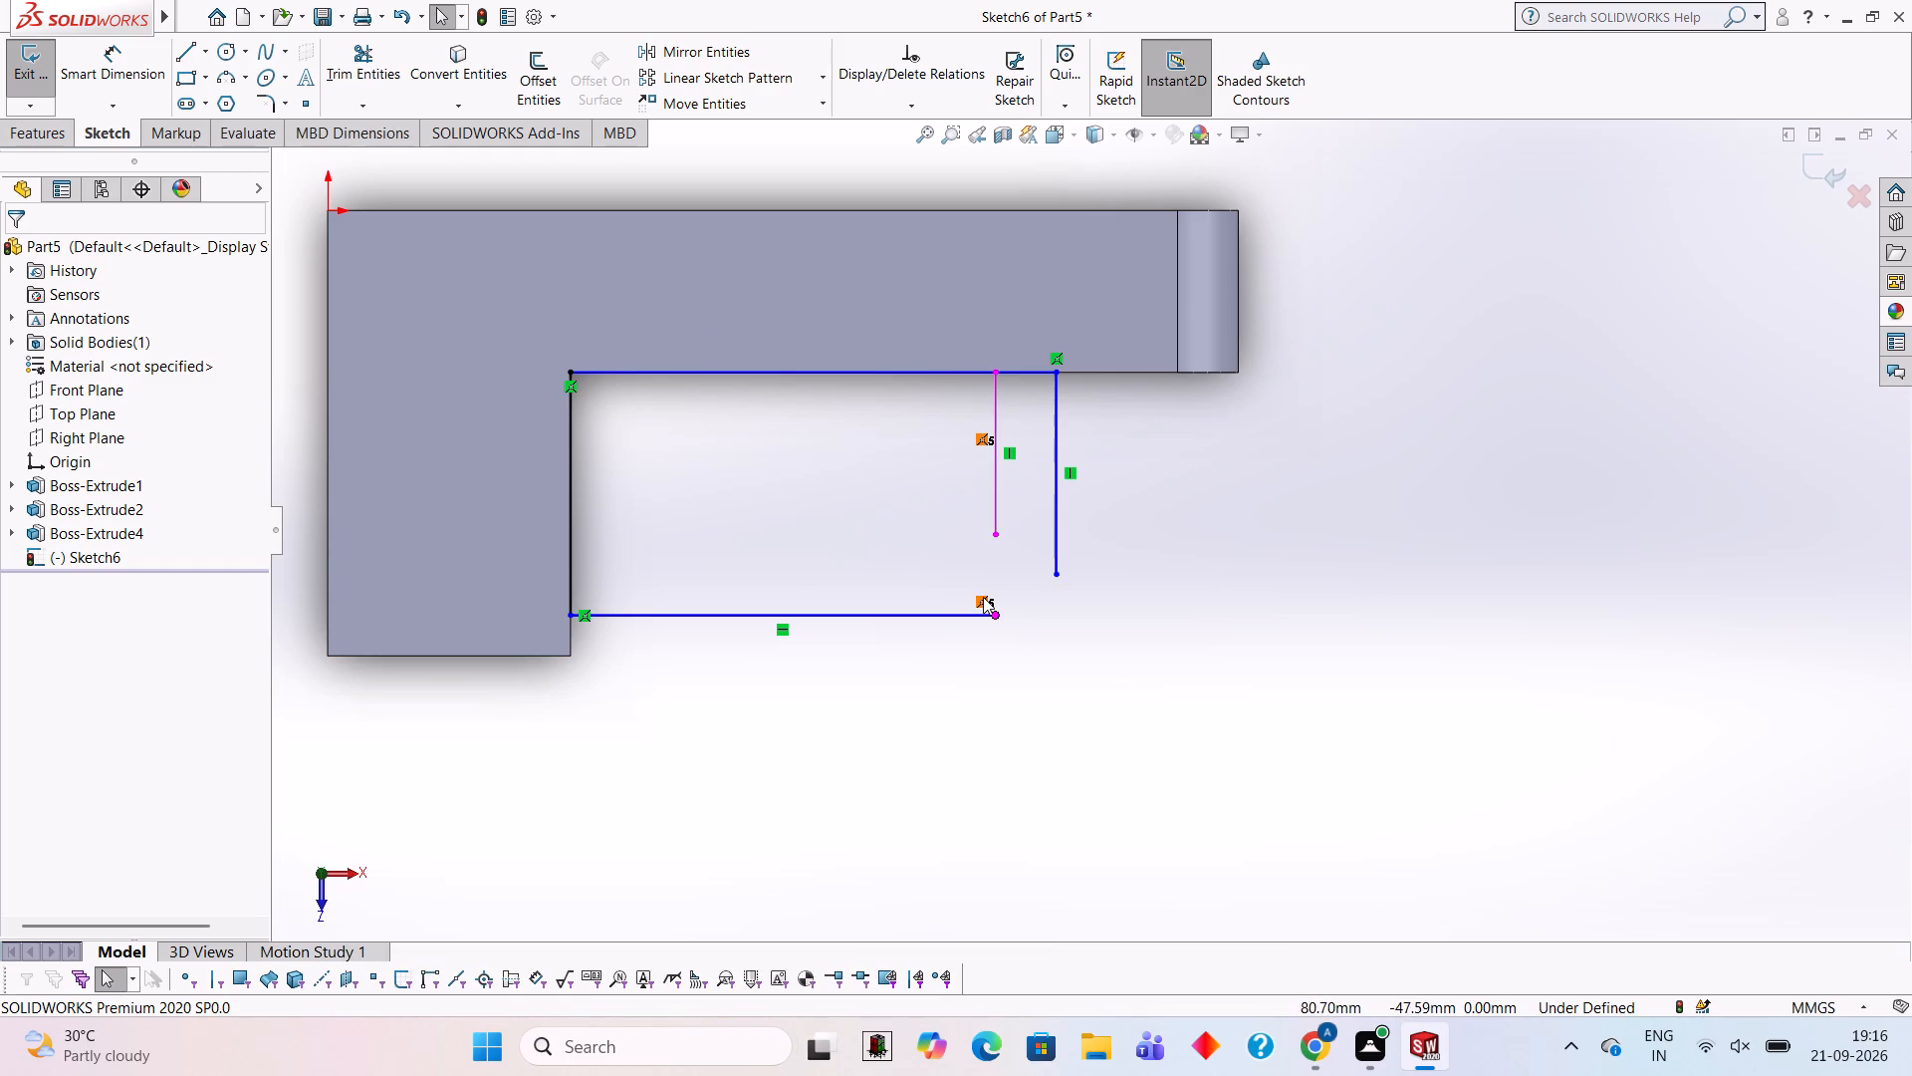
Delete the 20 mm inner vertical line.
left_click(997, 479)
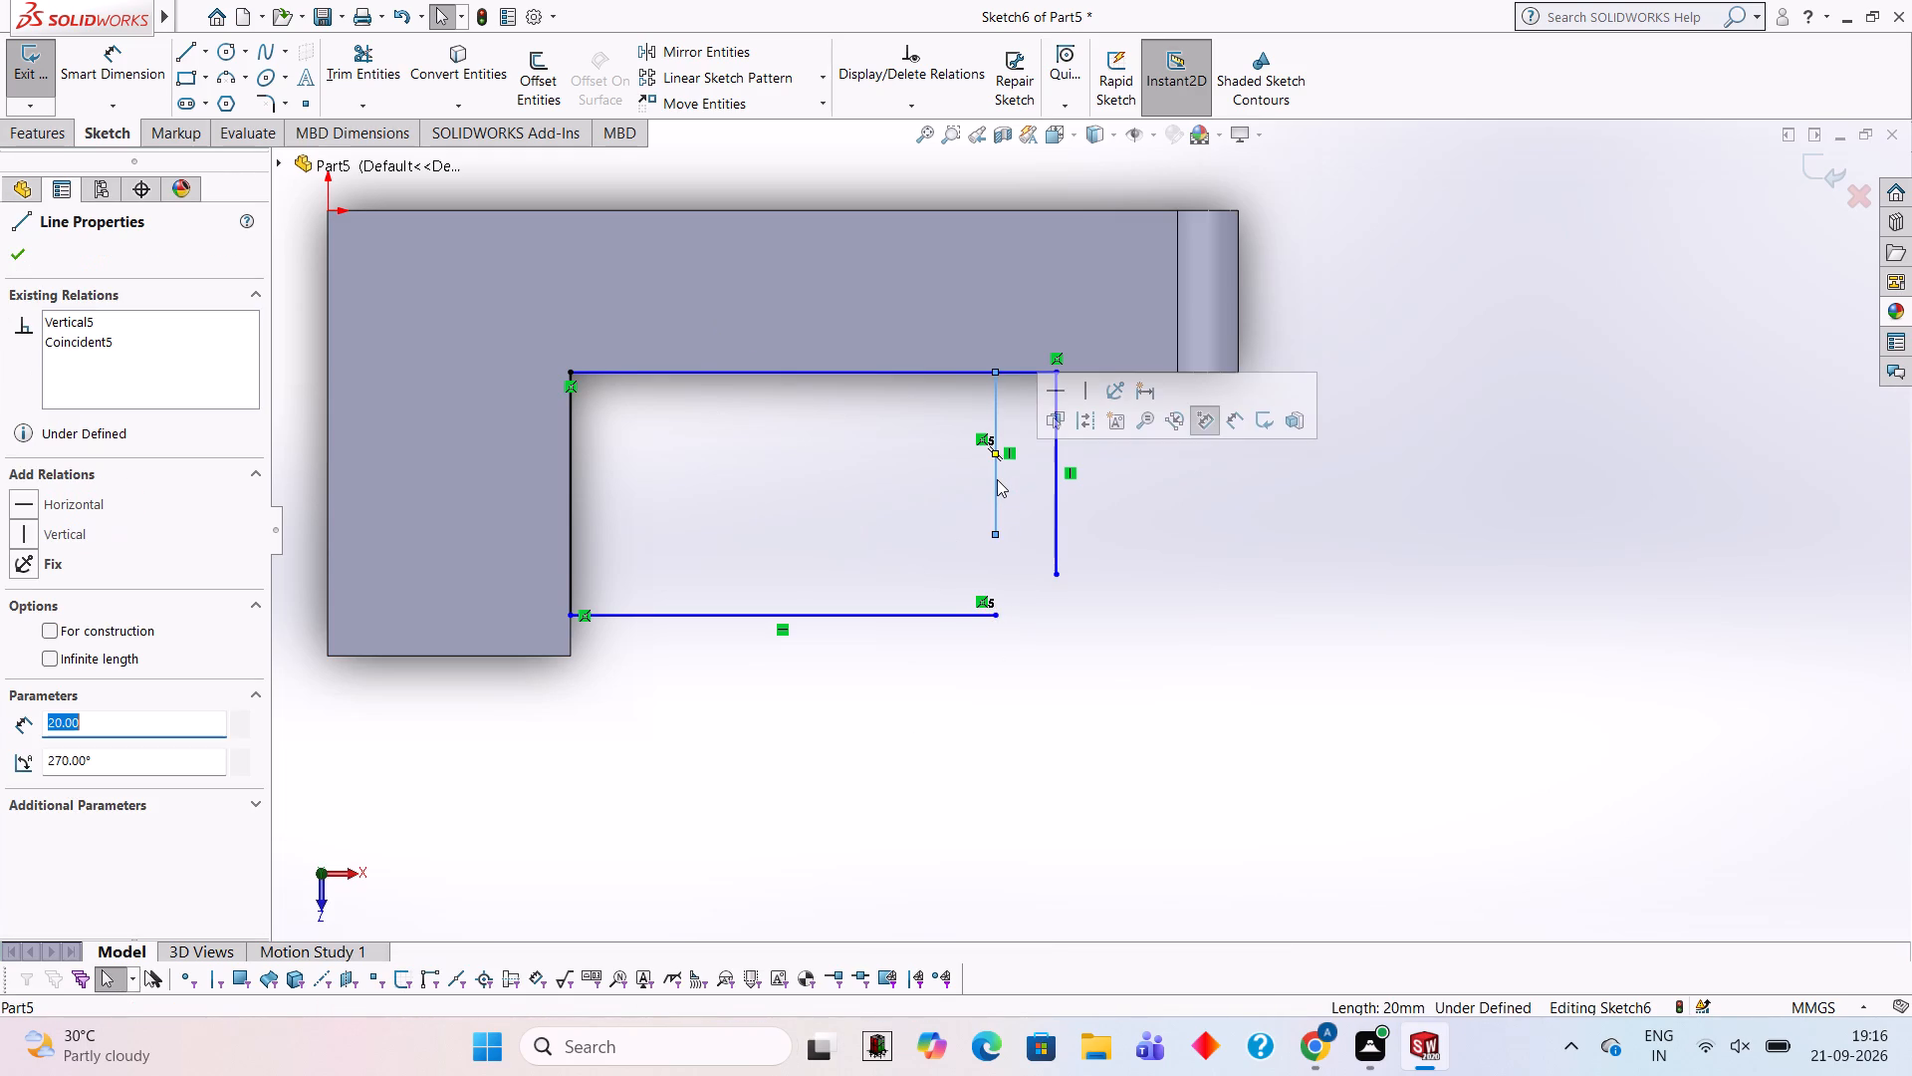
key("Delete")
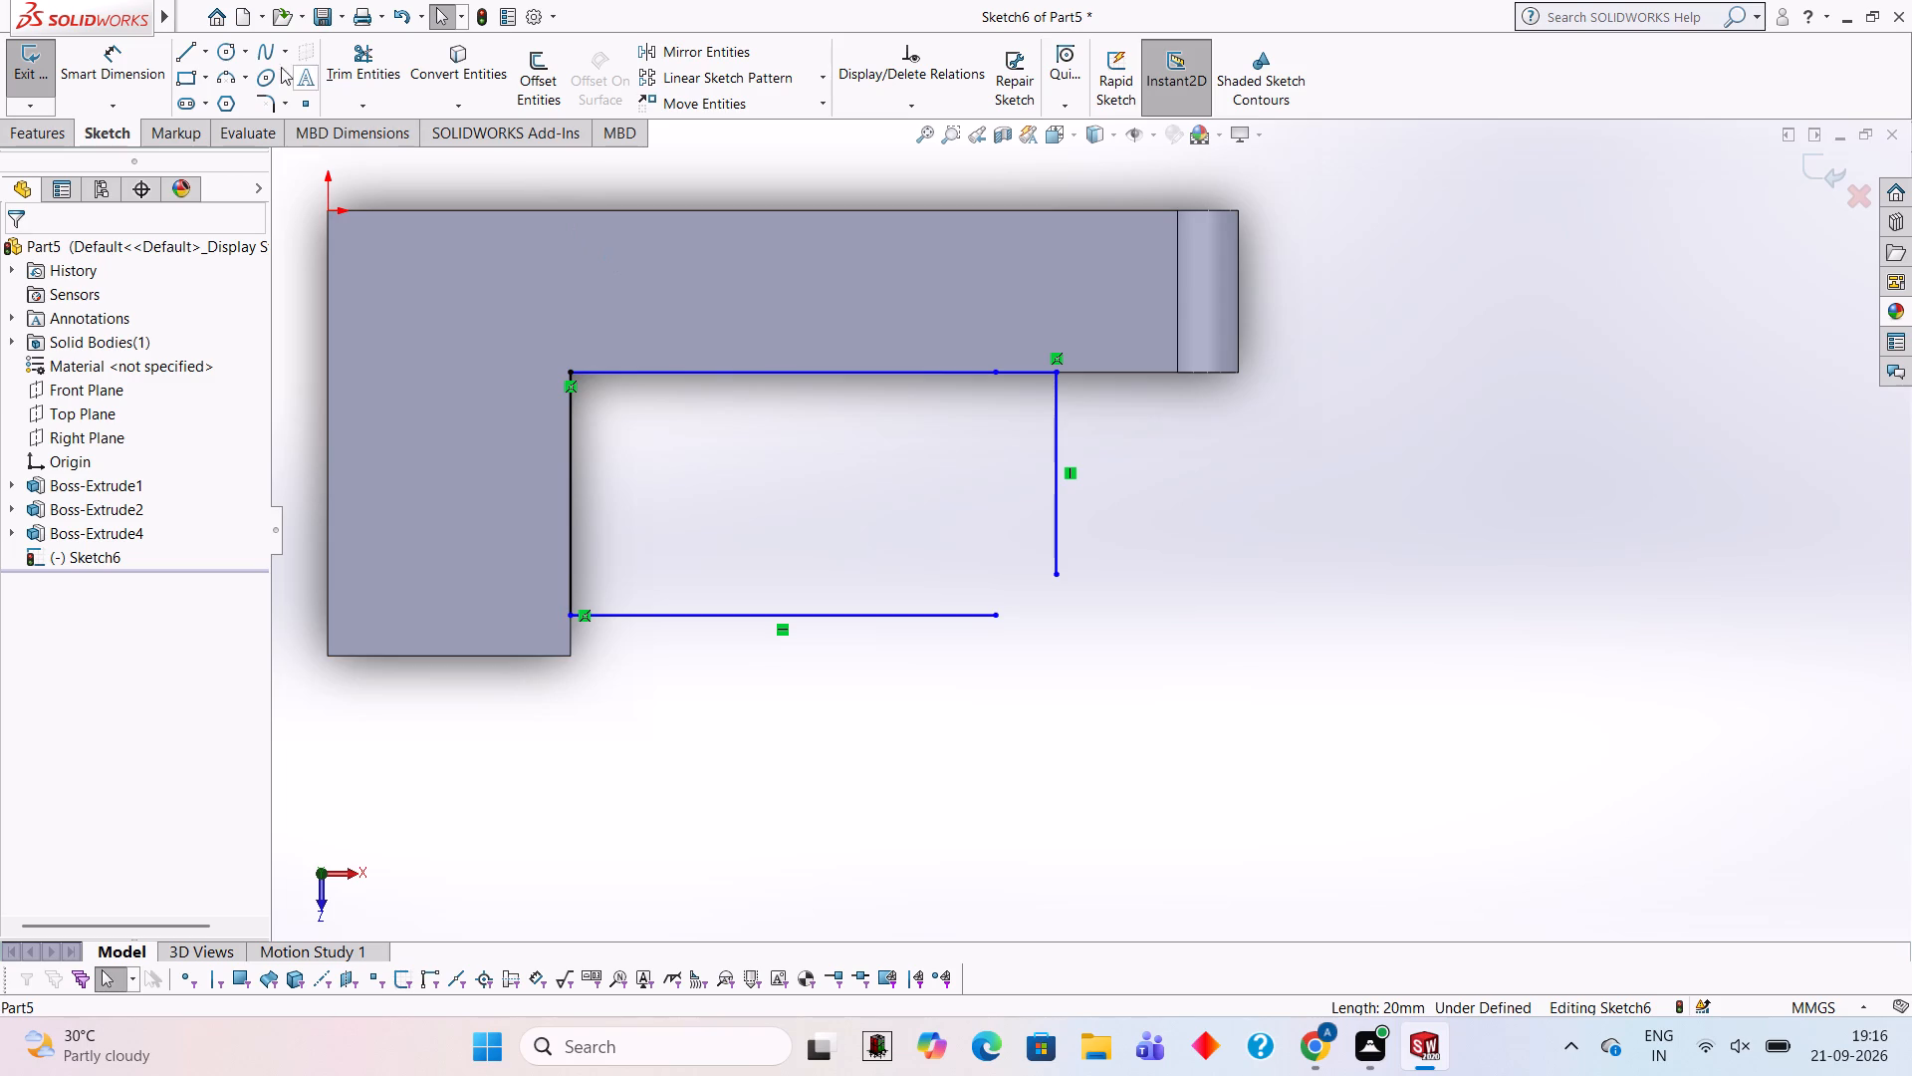
Trim away both segments of the upper horizontal line between the inside corner and the outer vertical line.
left_click(183, 51)
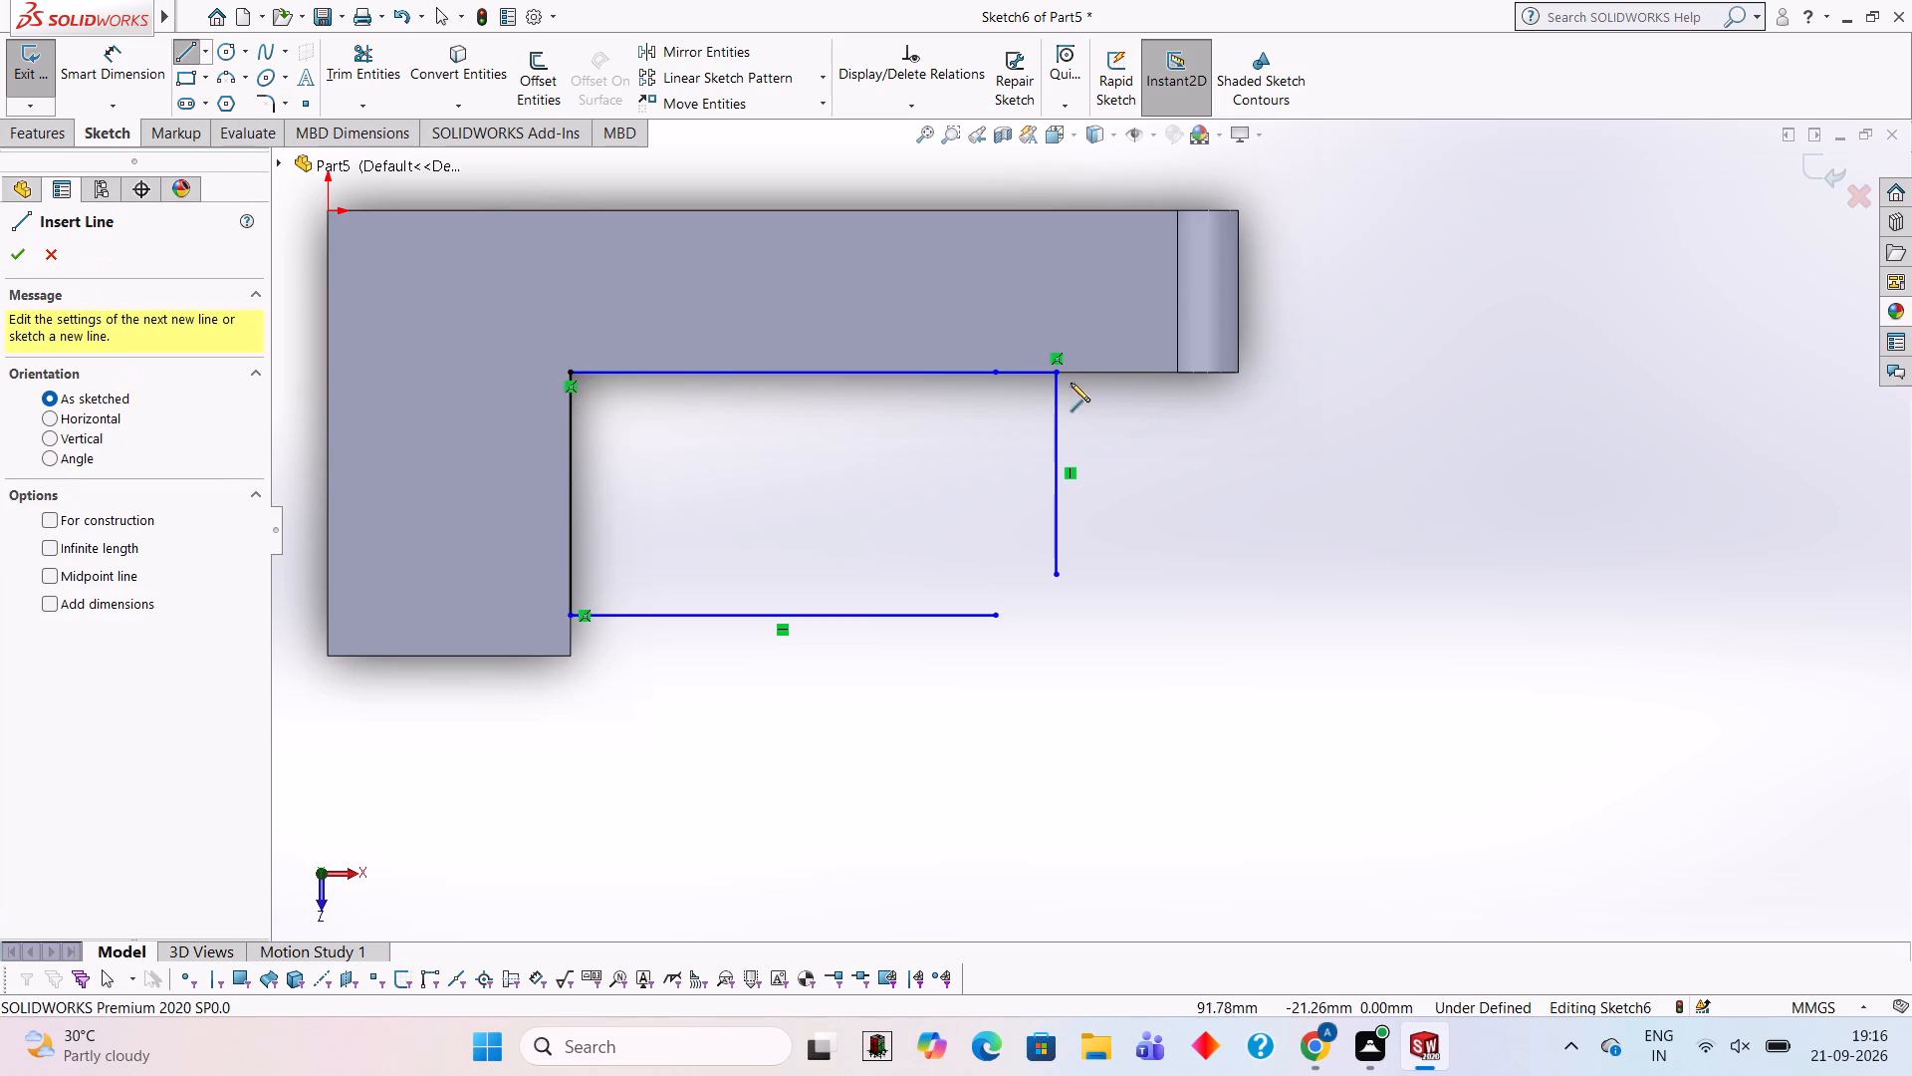
key("Escape")
left_click(359, 80)
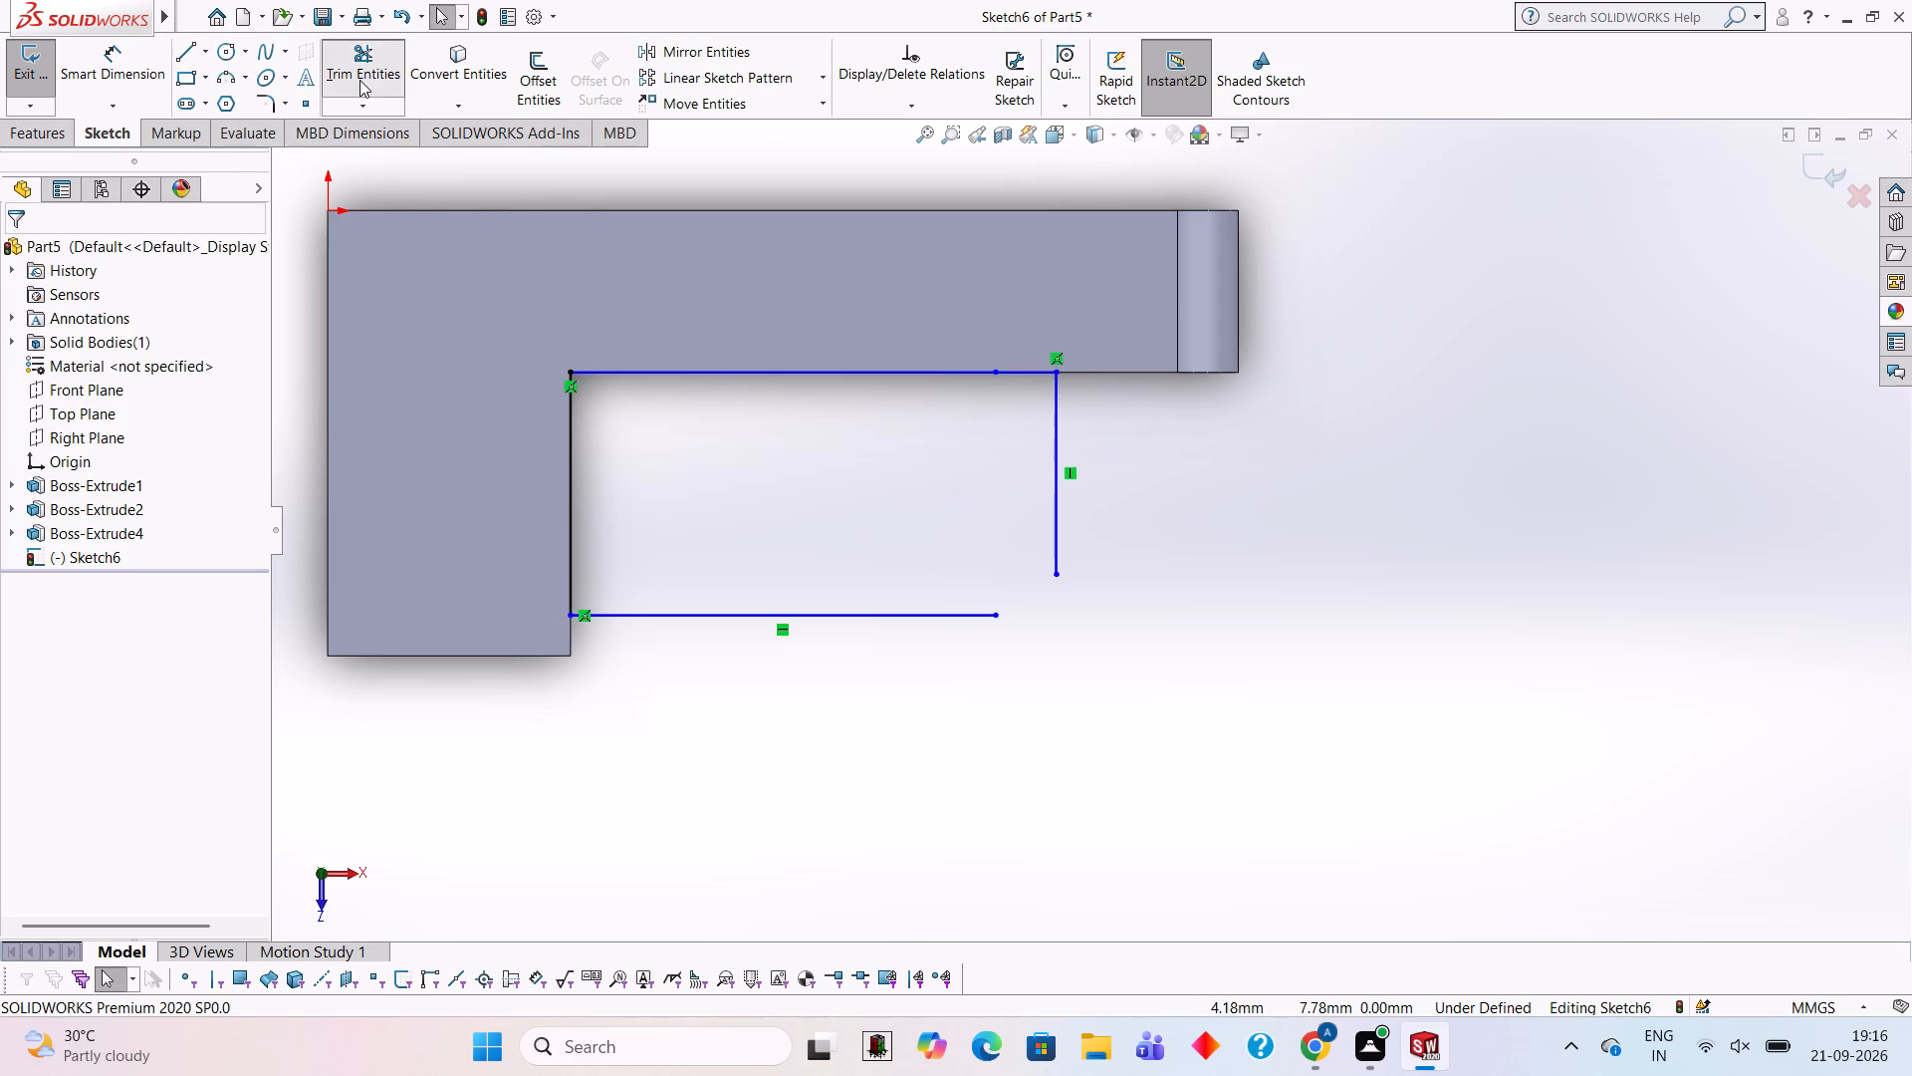
left_click(1019, 372)
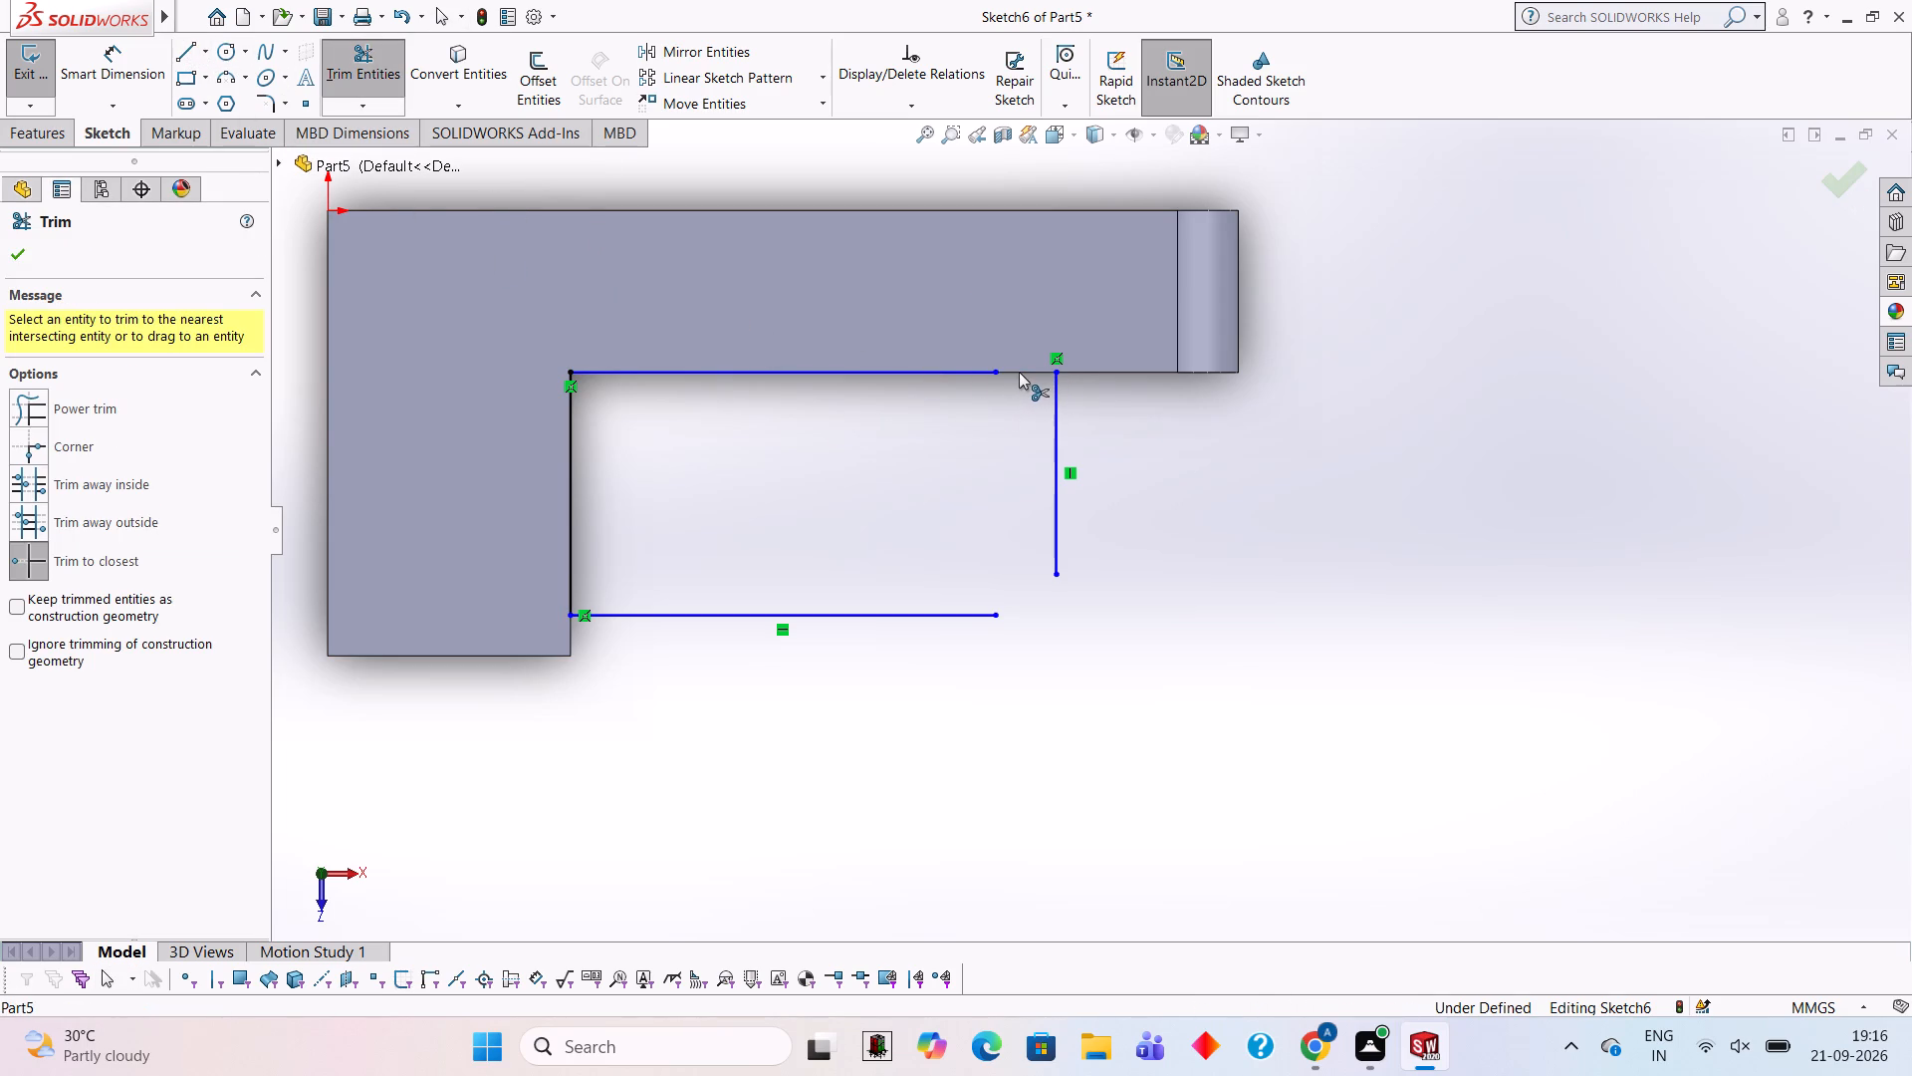
left_click(903, 375)
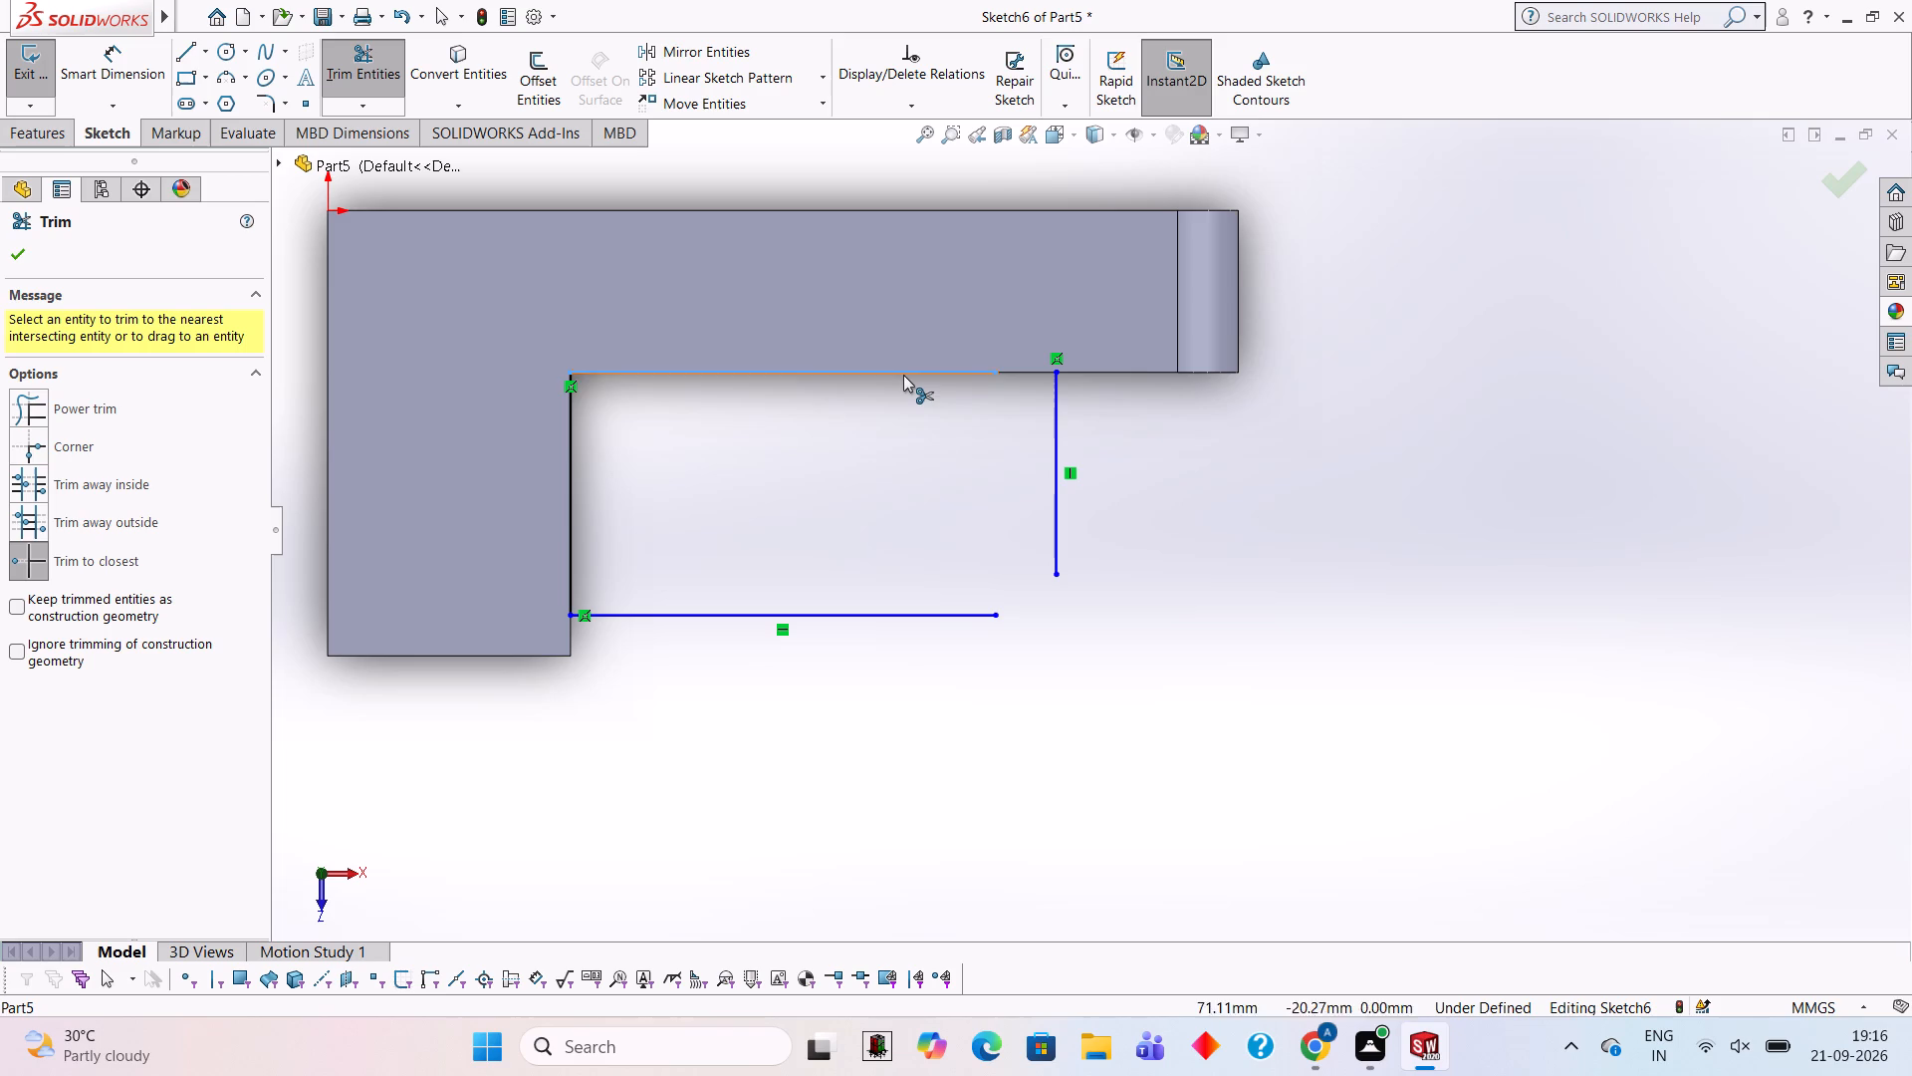
Sketch a single 60 mm horizontal line from the block's inside corner to the top of the outer vertical line.
left_click(187, 58)
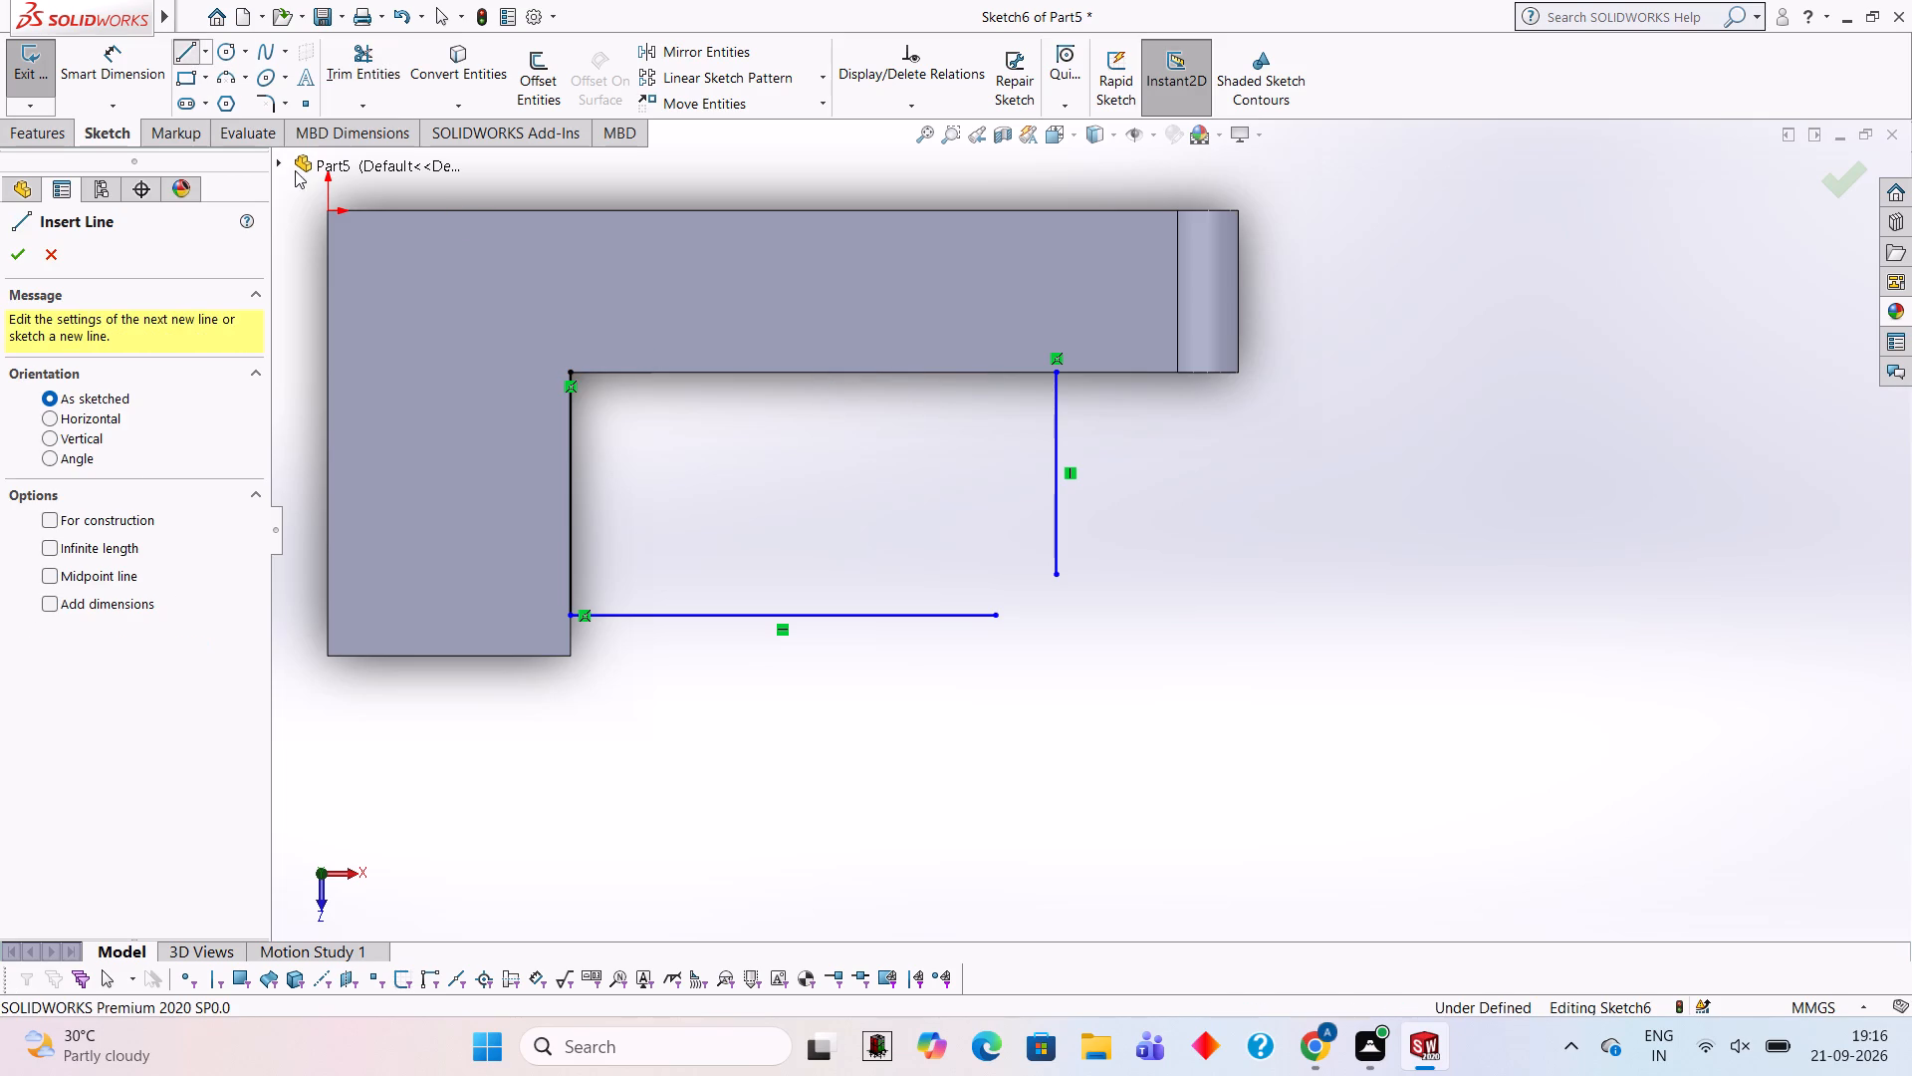
left_click(567, 373)
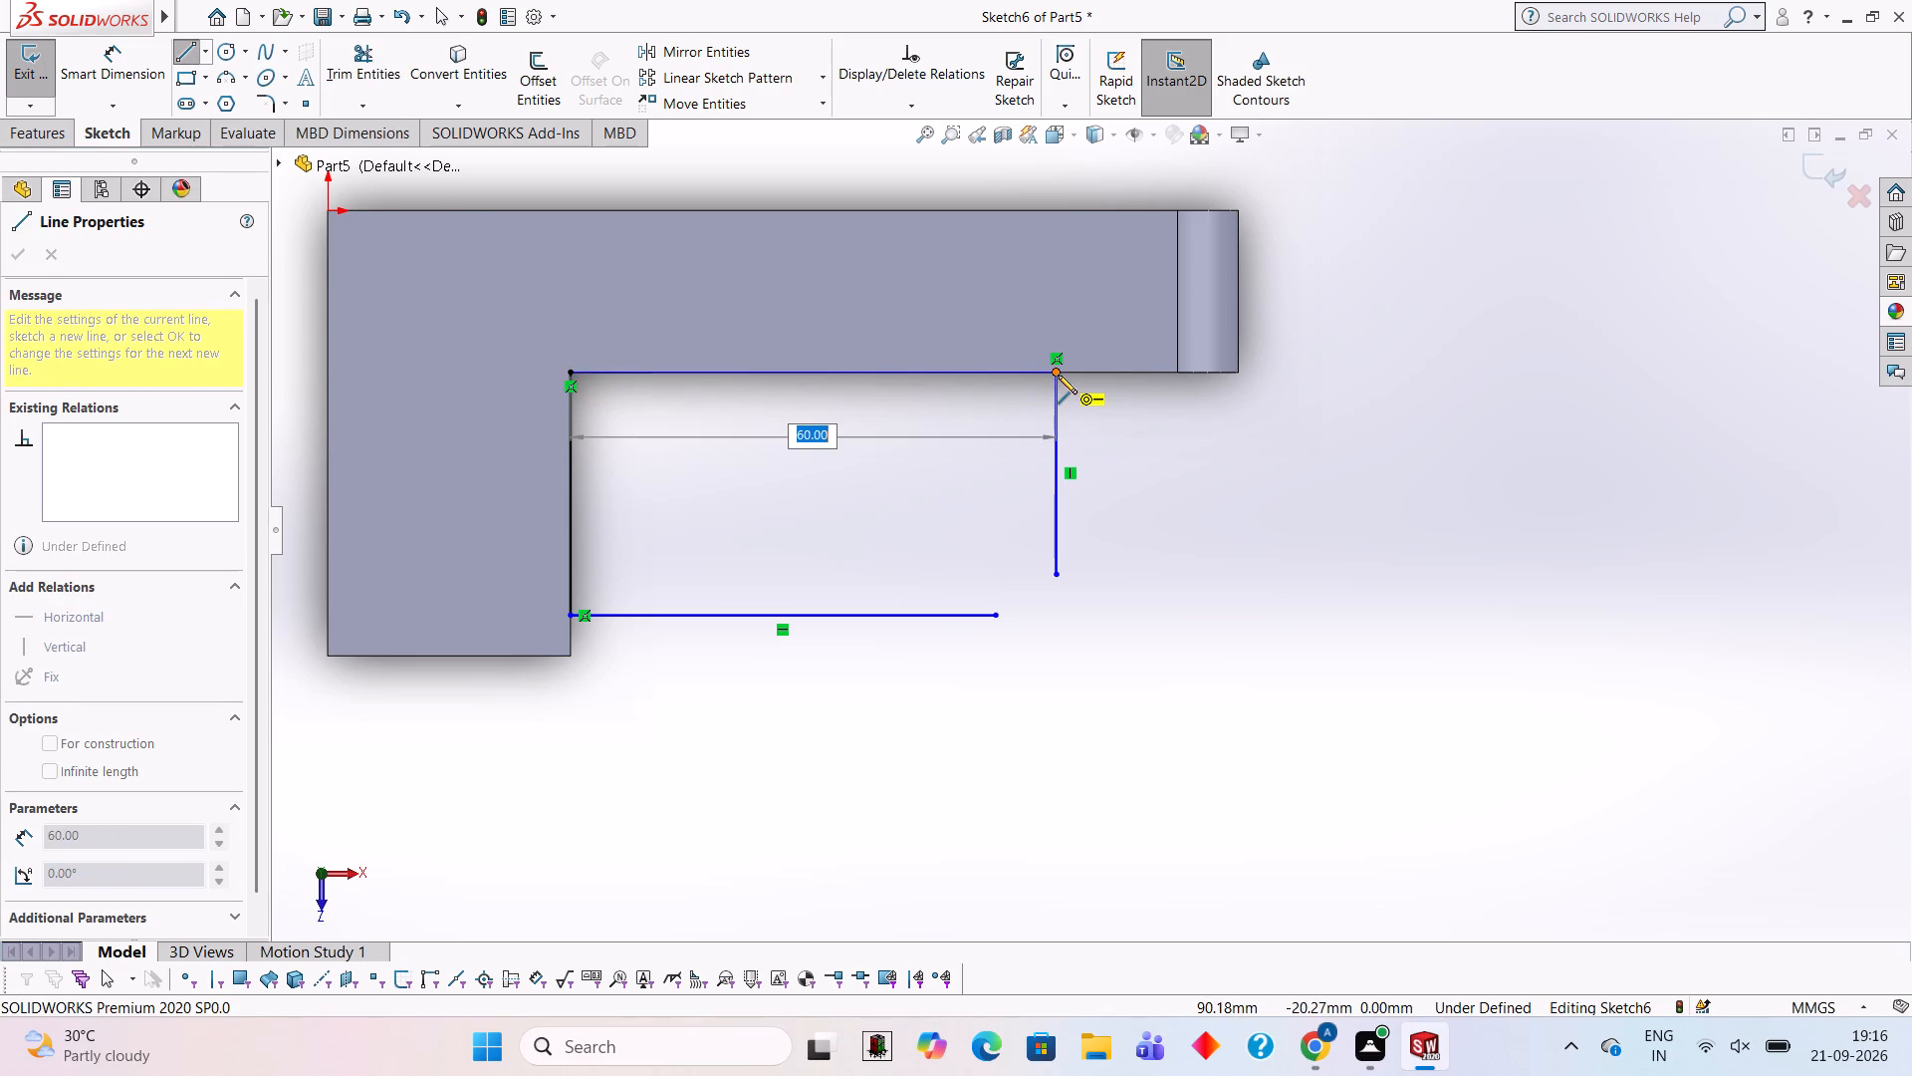
left_click(1058, 375)
key("Escape")
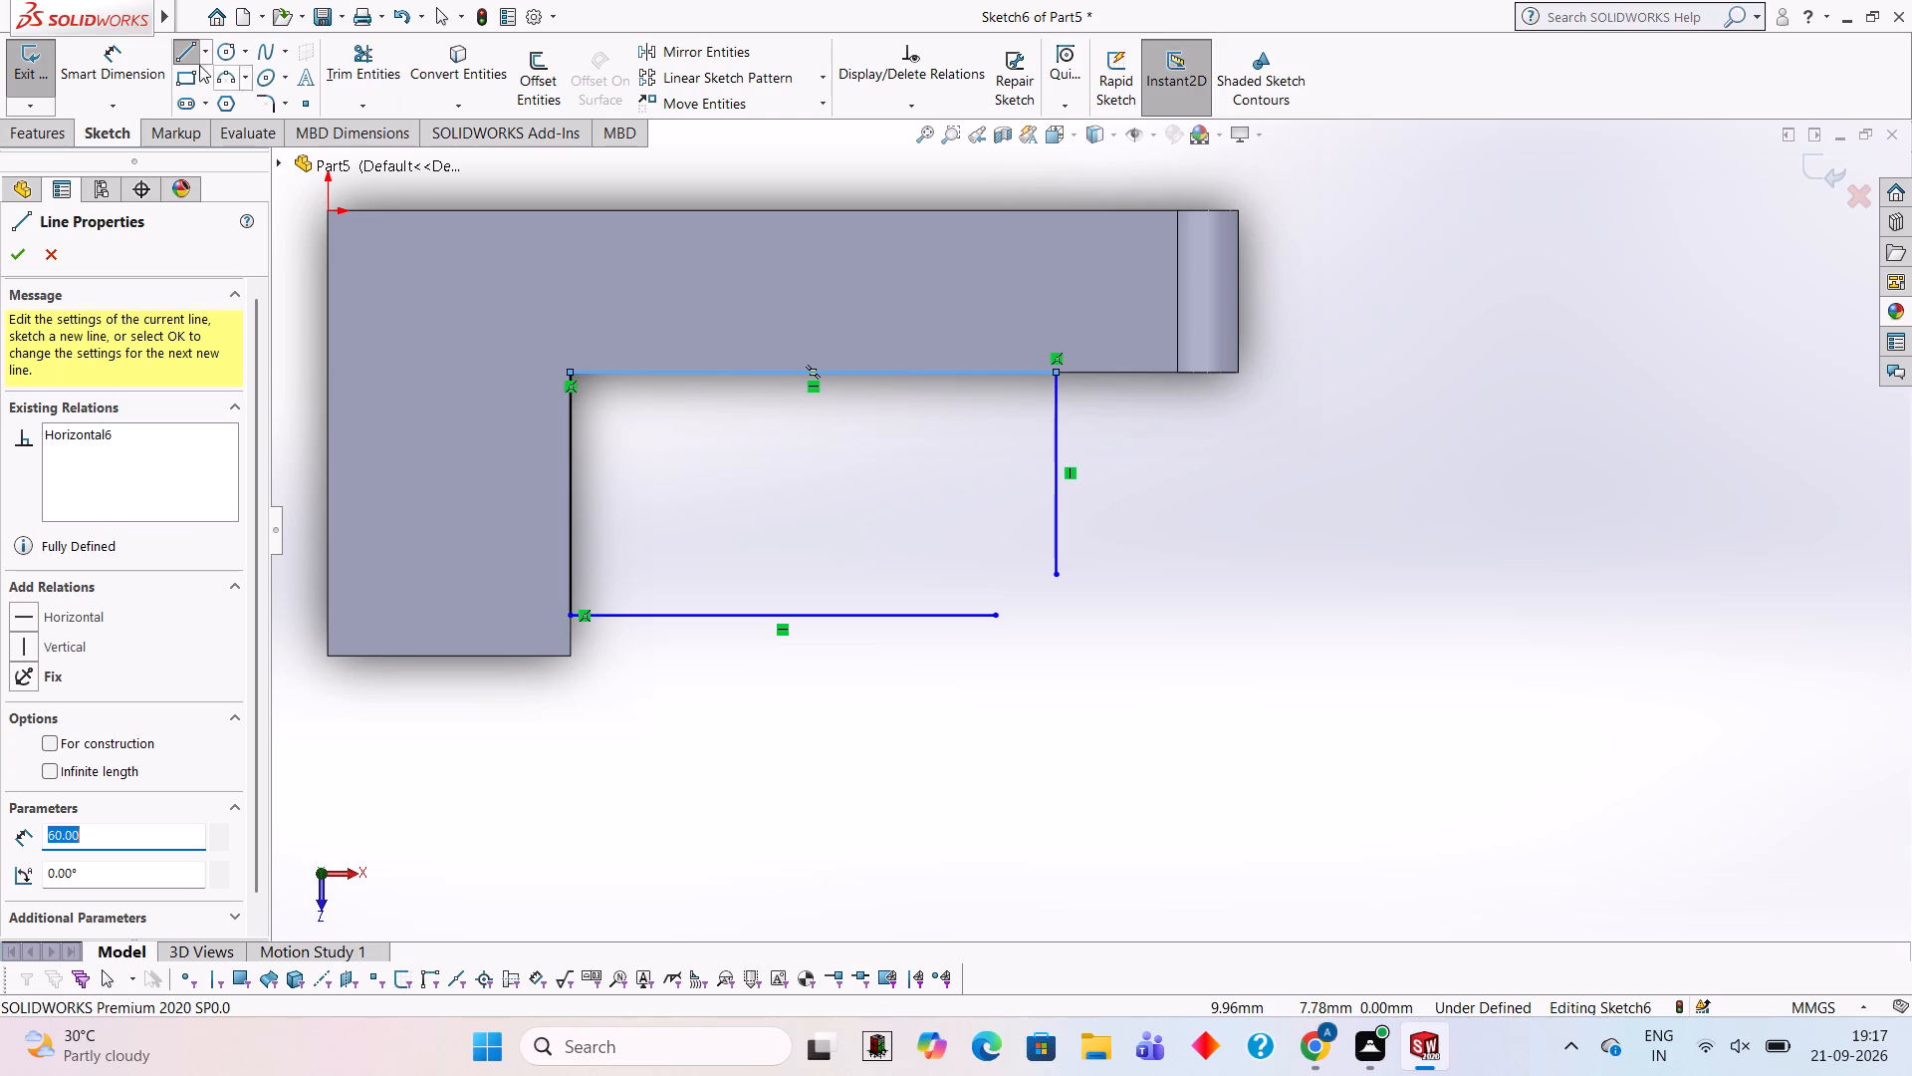
Sketch a 10 mm horizontal line from the top of the outer vertical line back along the upper line.
left_click(1053, 369)
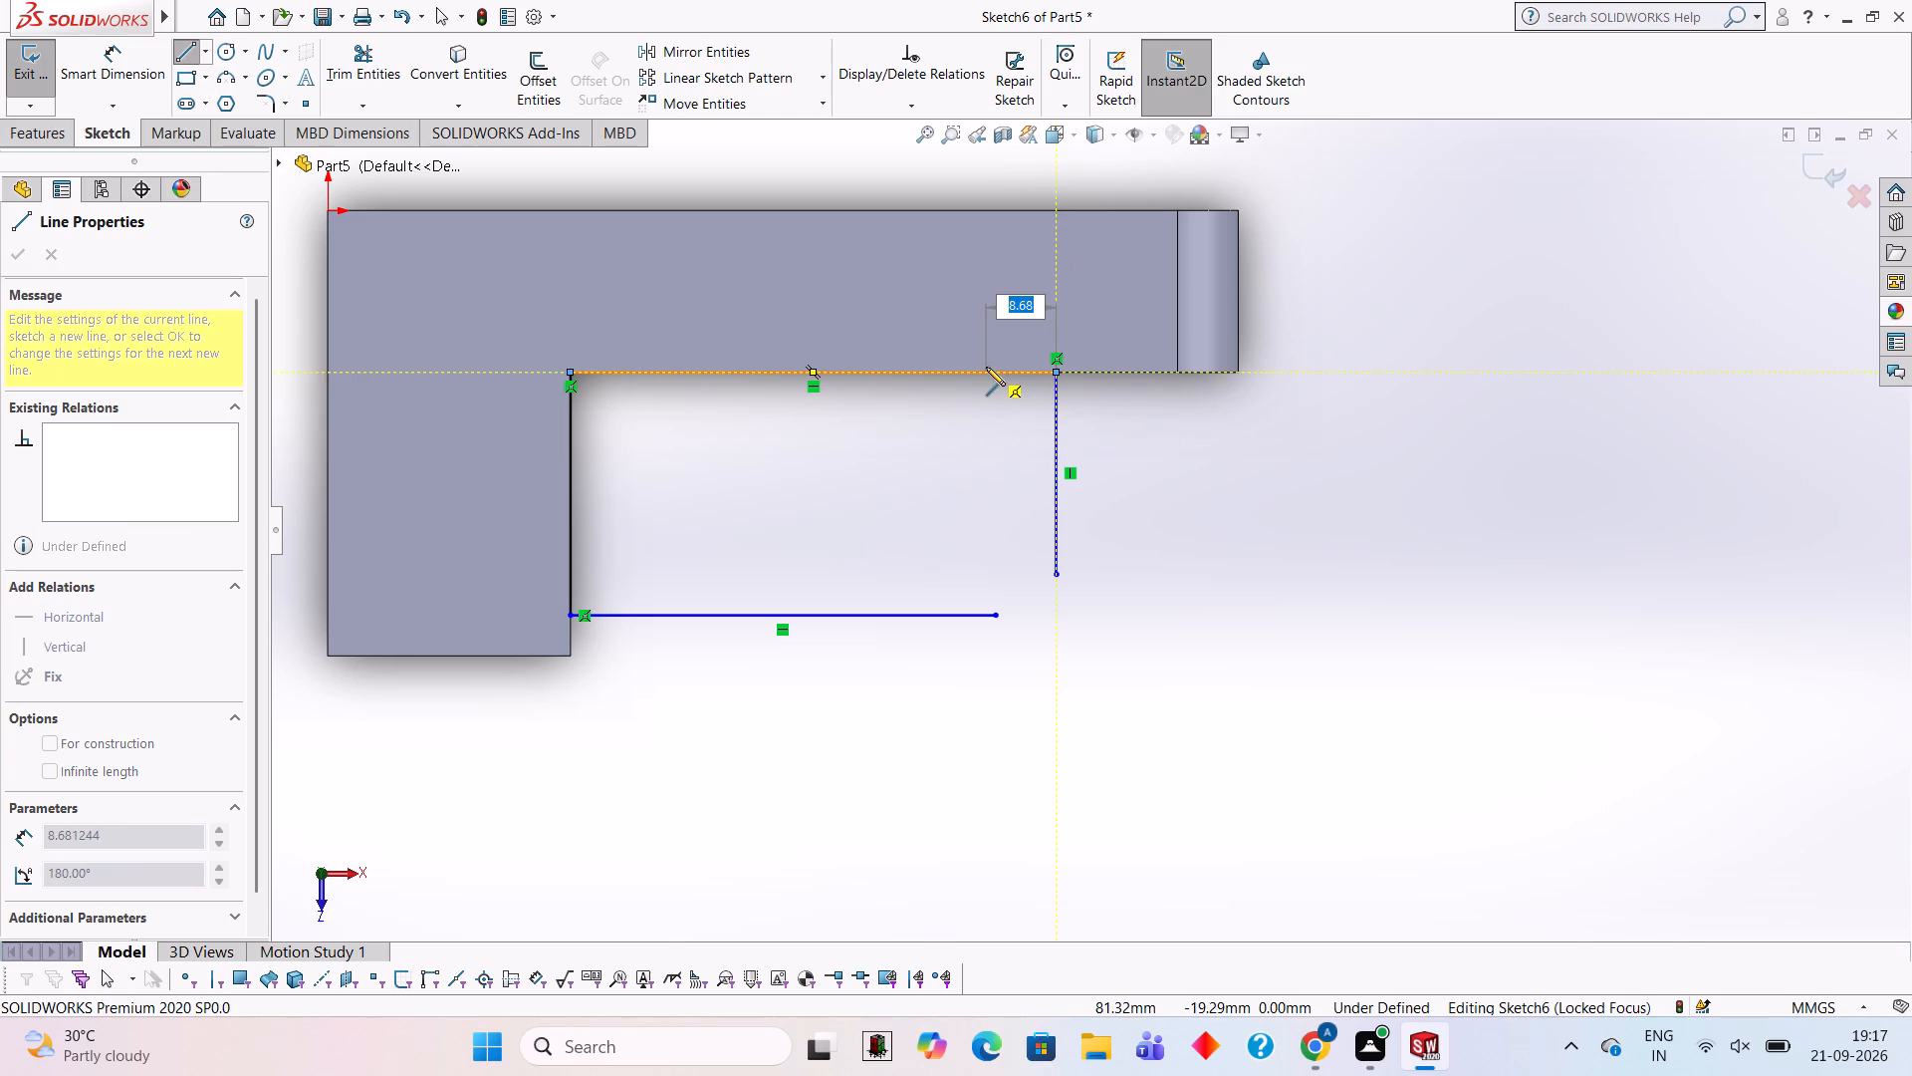
type("10")
key("Return")
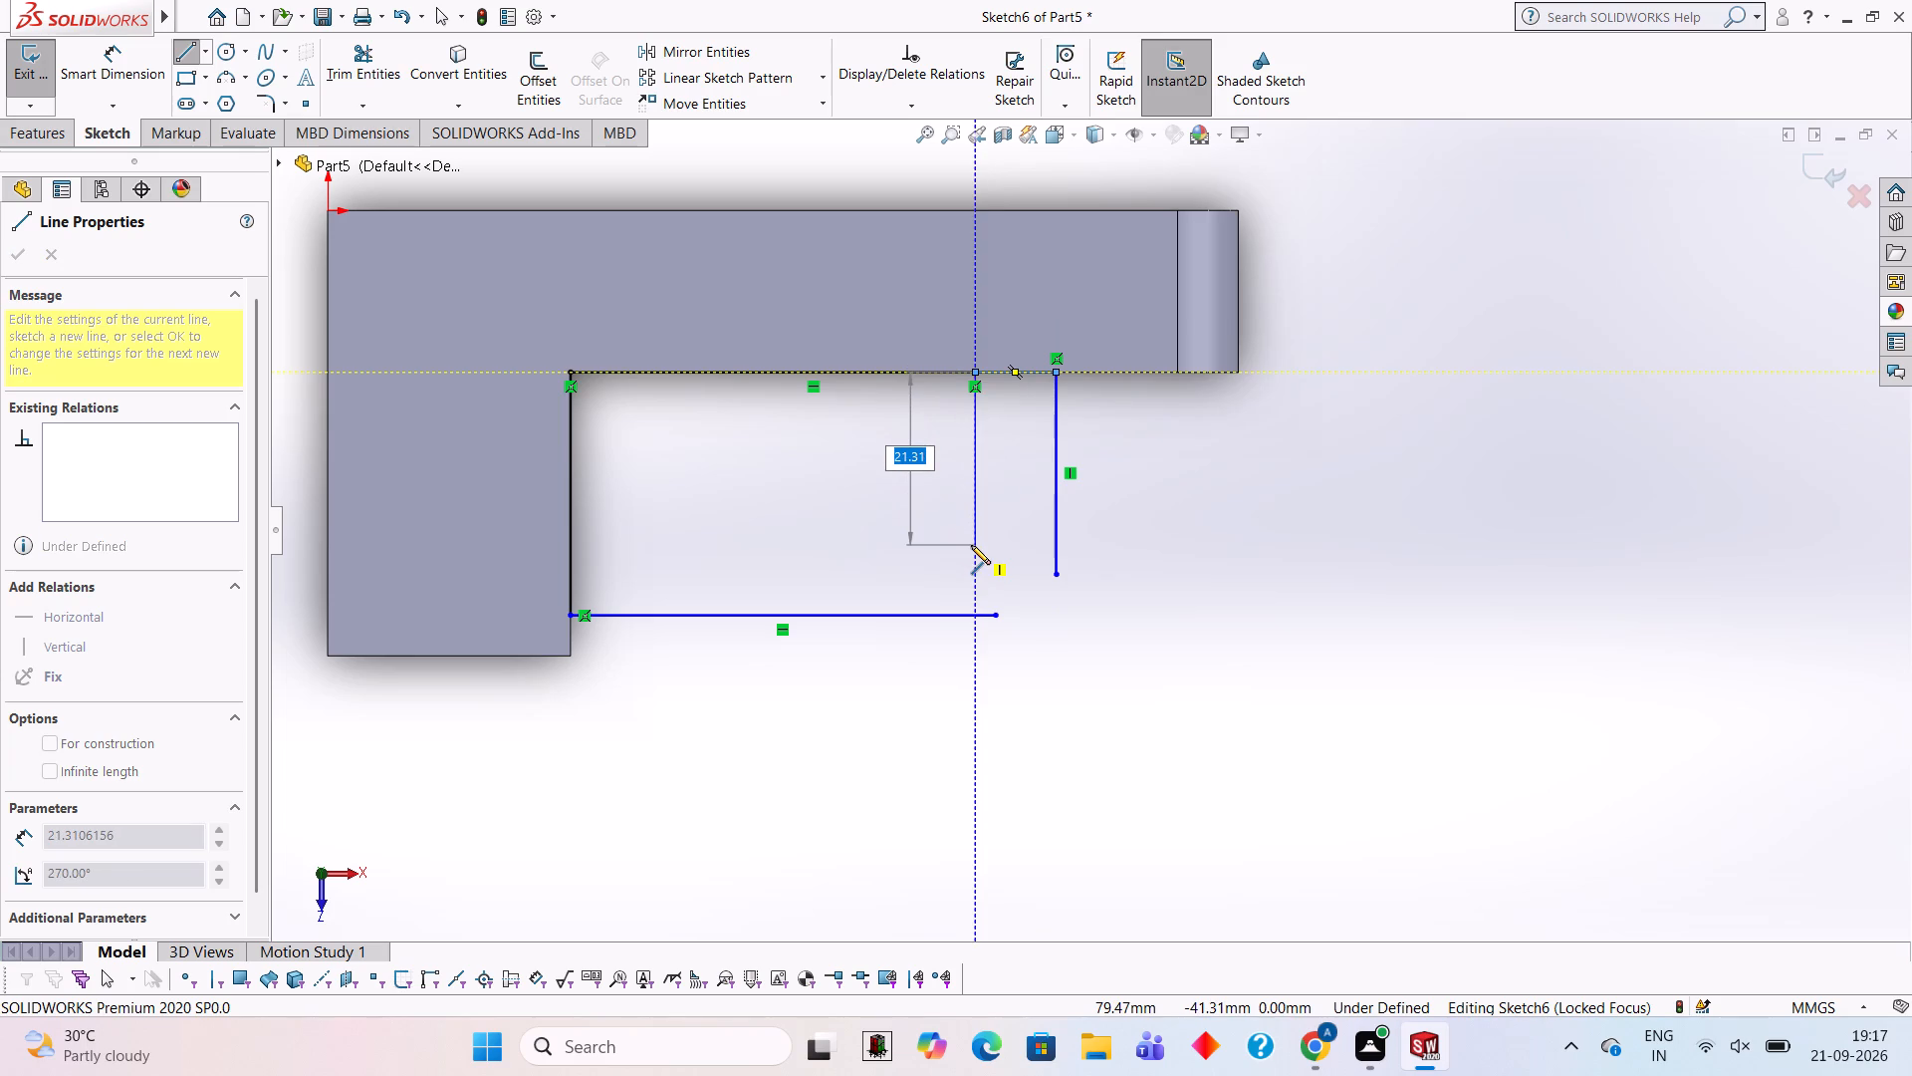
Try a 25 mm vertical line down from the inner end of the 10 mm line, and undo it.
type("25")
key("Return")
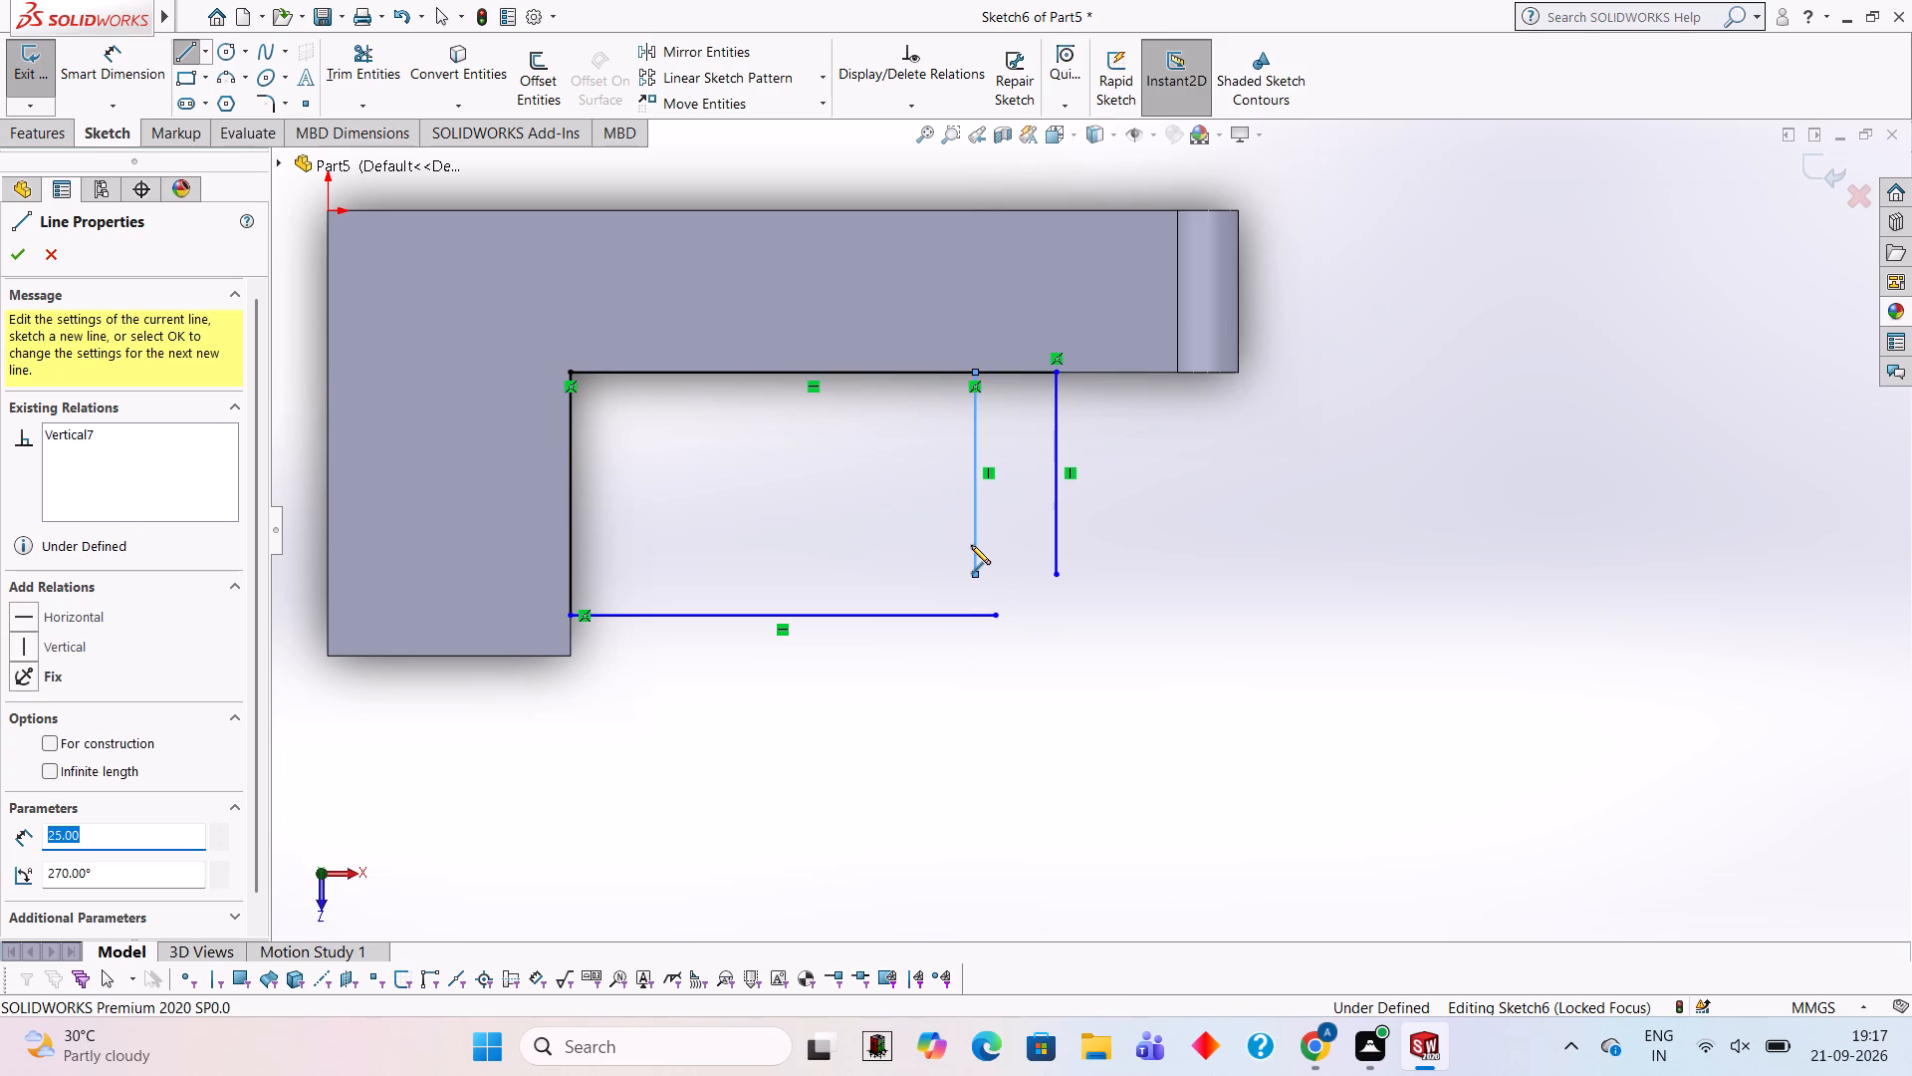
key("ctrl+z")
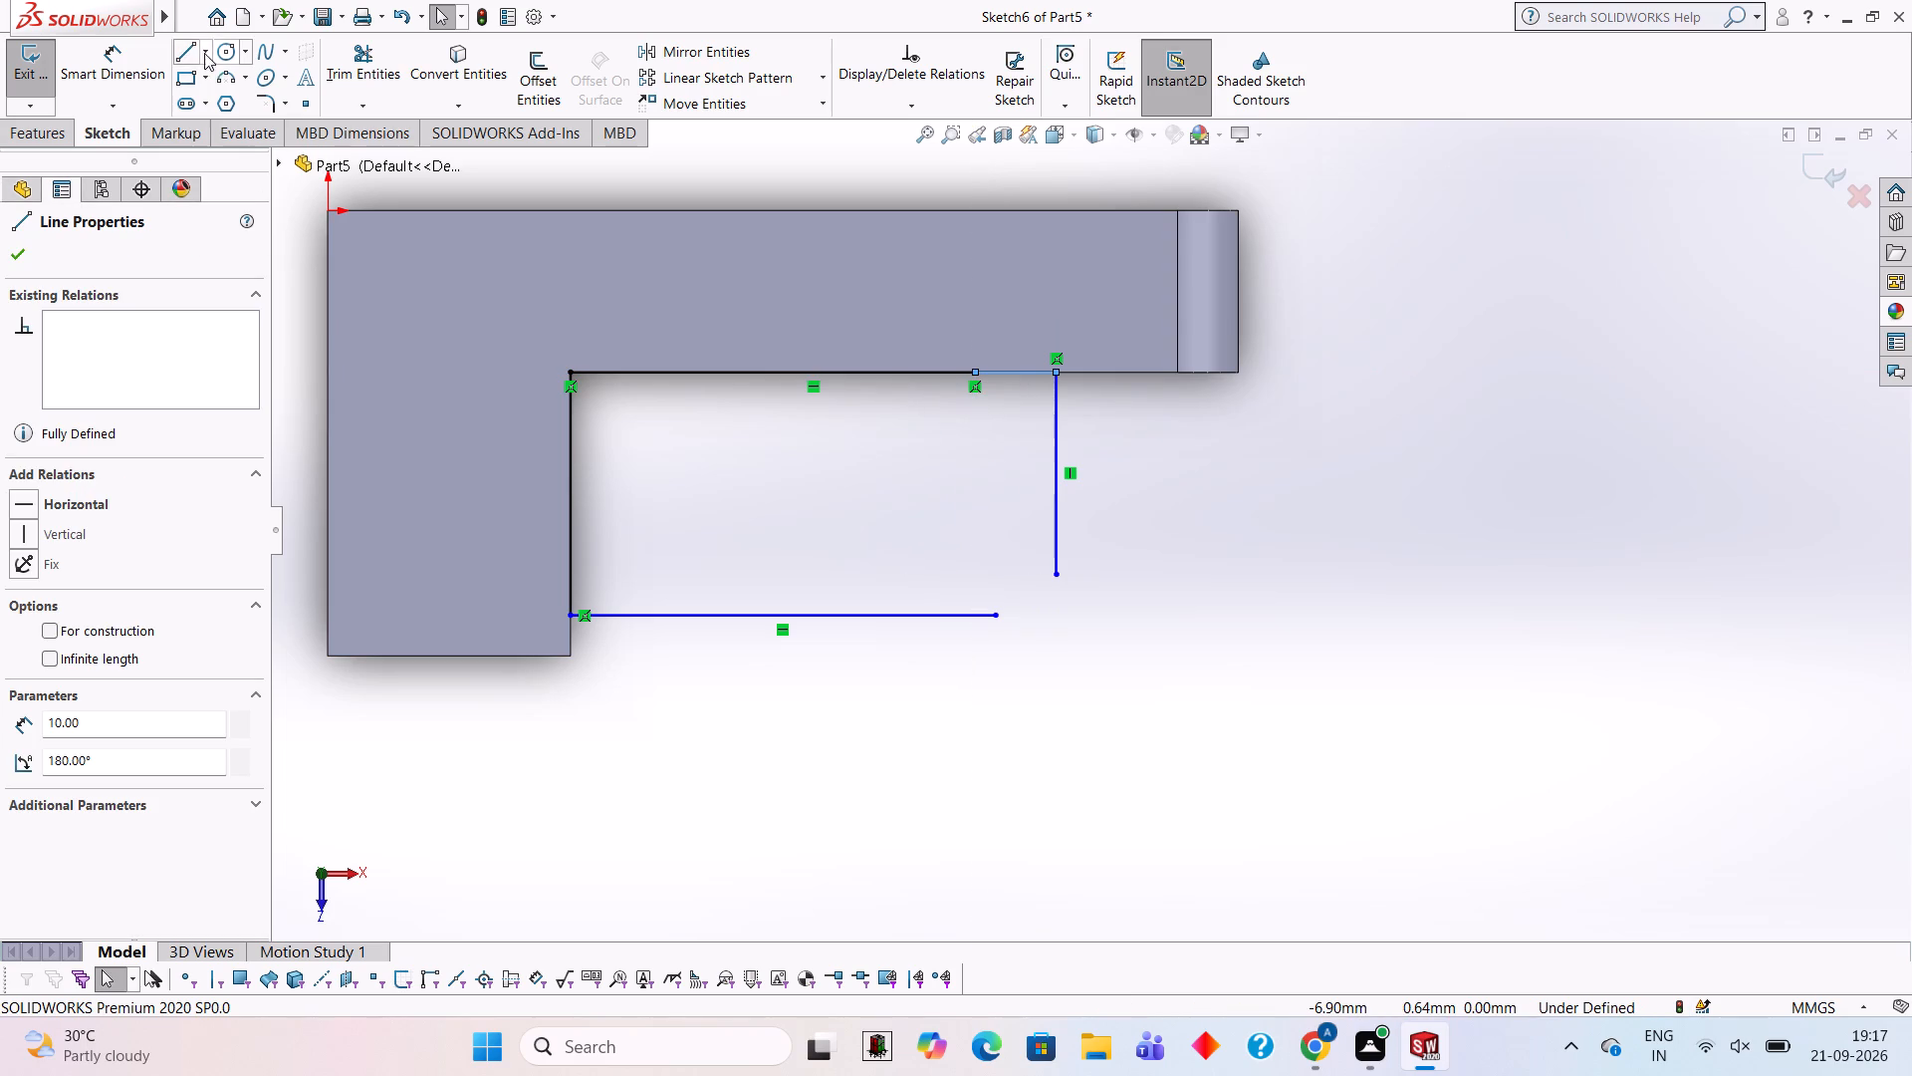
Sketch a 20 mm vertical line down from the inner end of the 10 mm line.
left_click(190, 53)
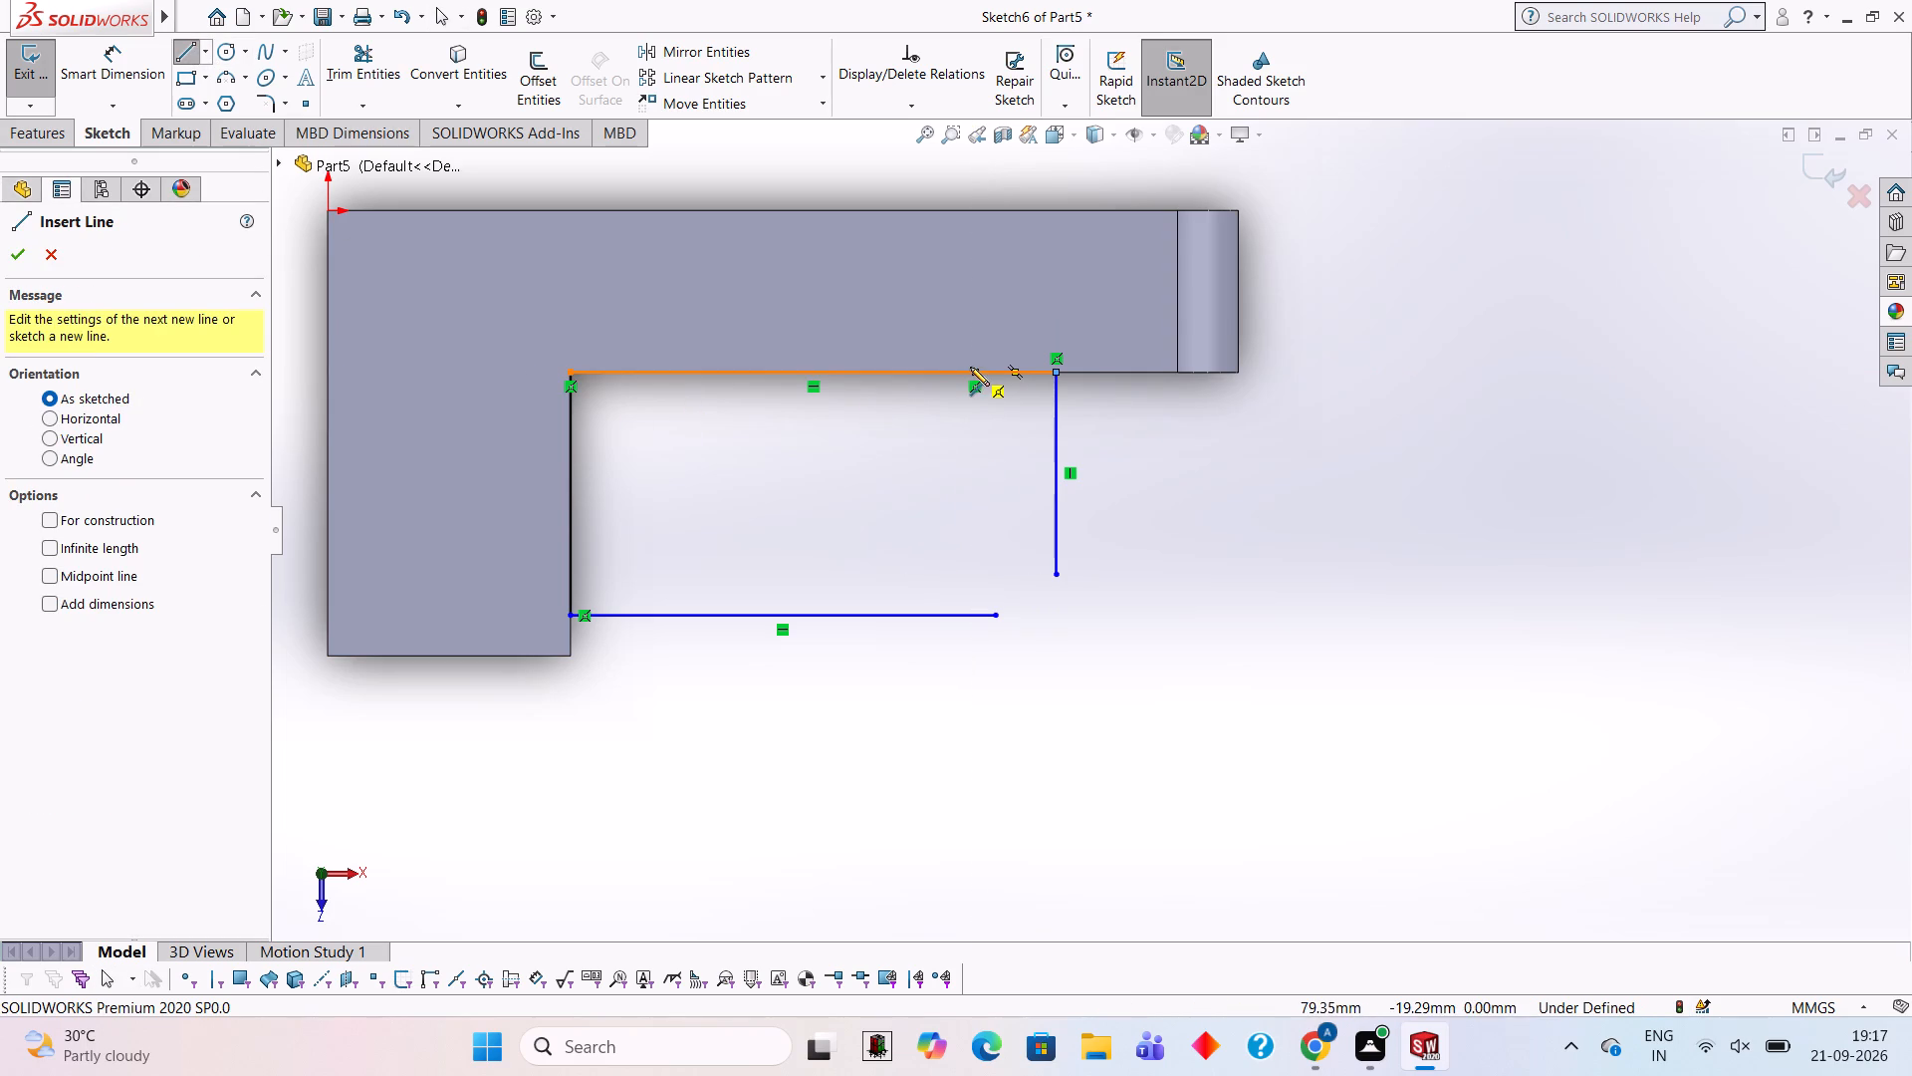
left_click(973, 370)
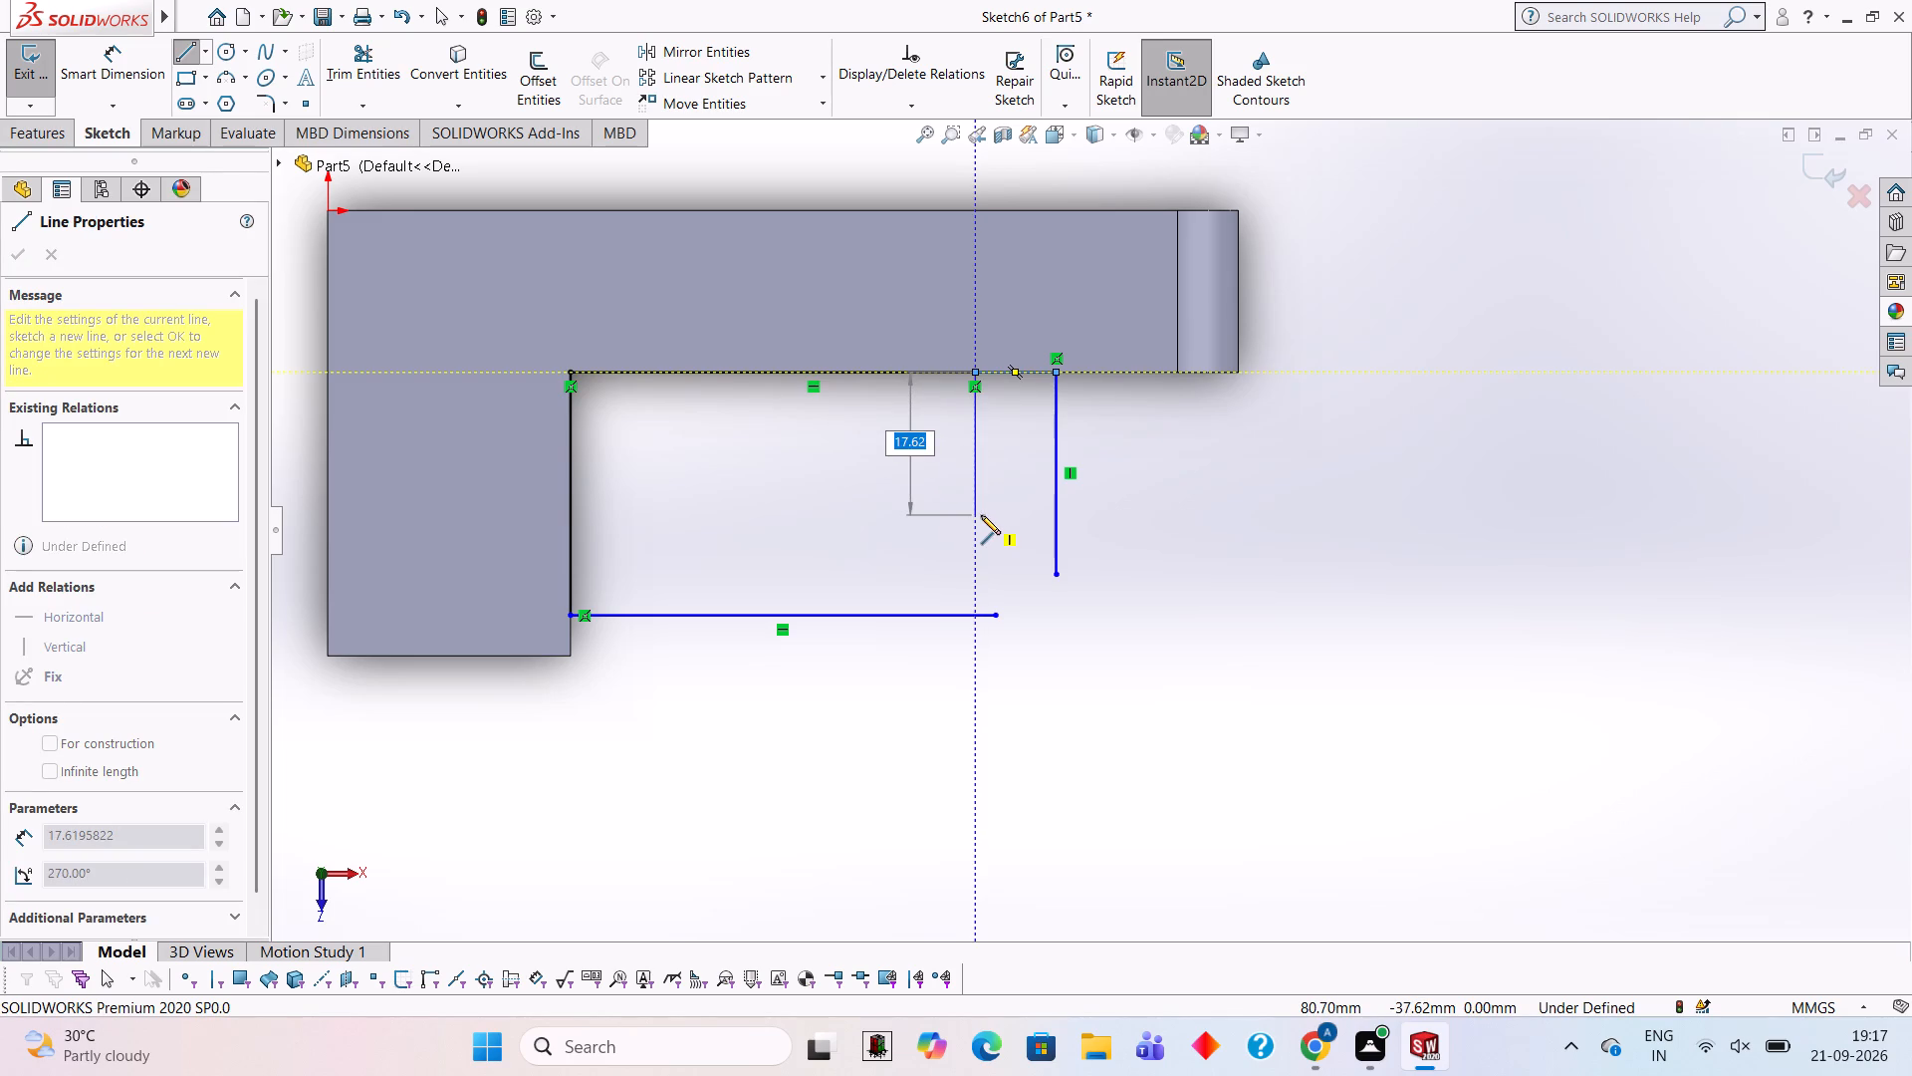
type("20")
key("Return")
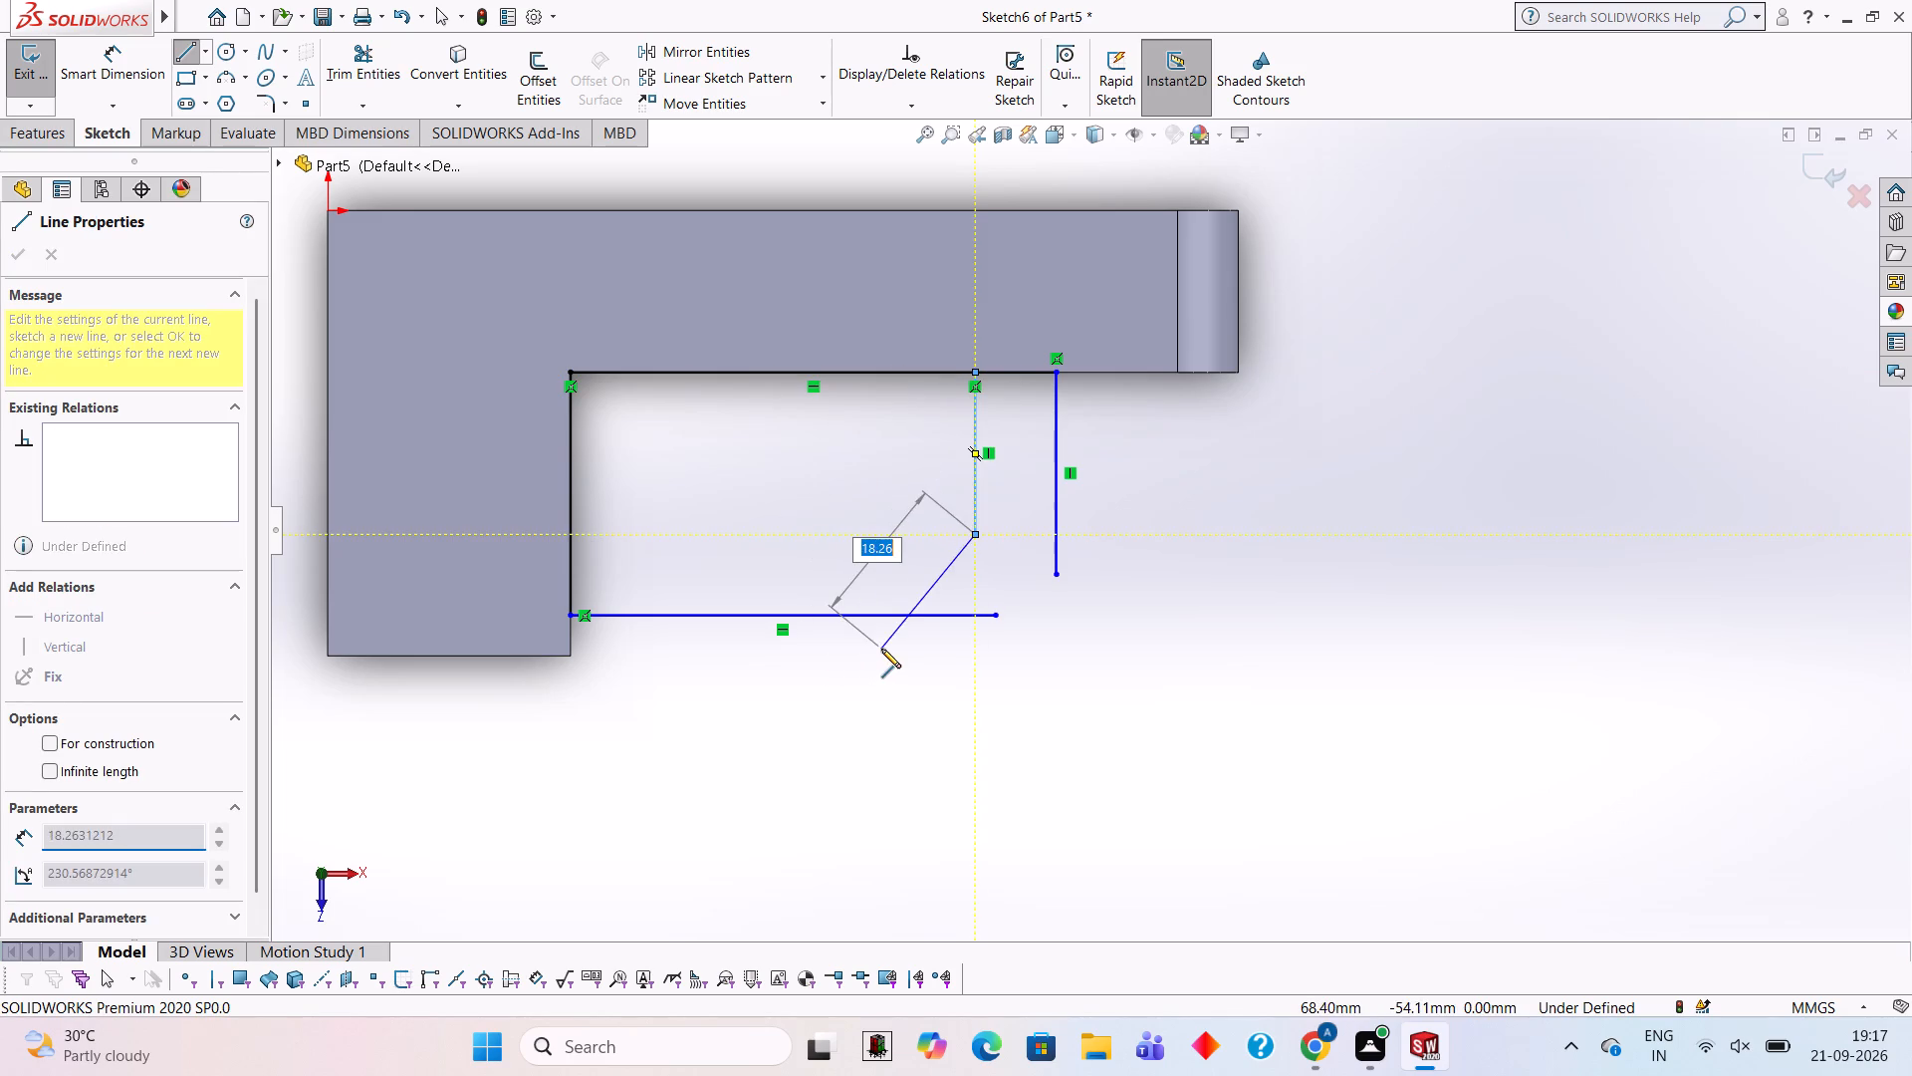
key("Escape")
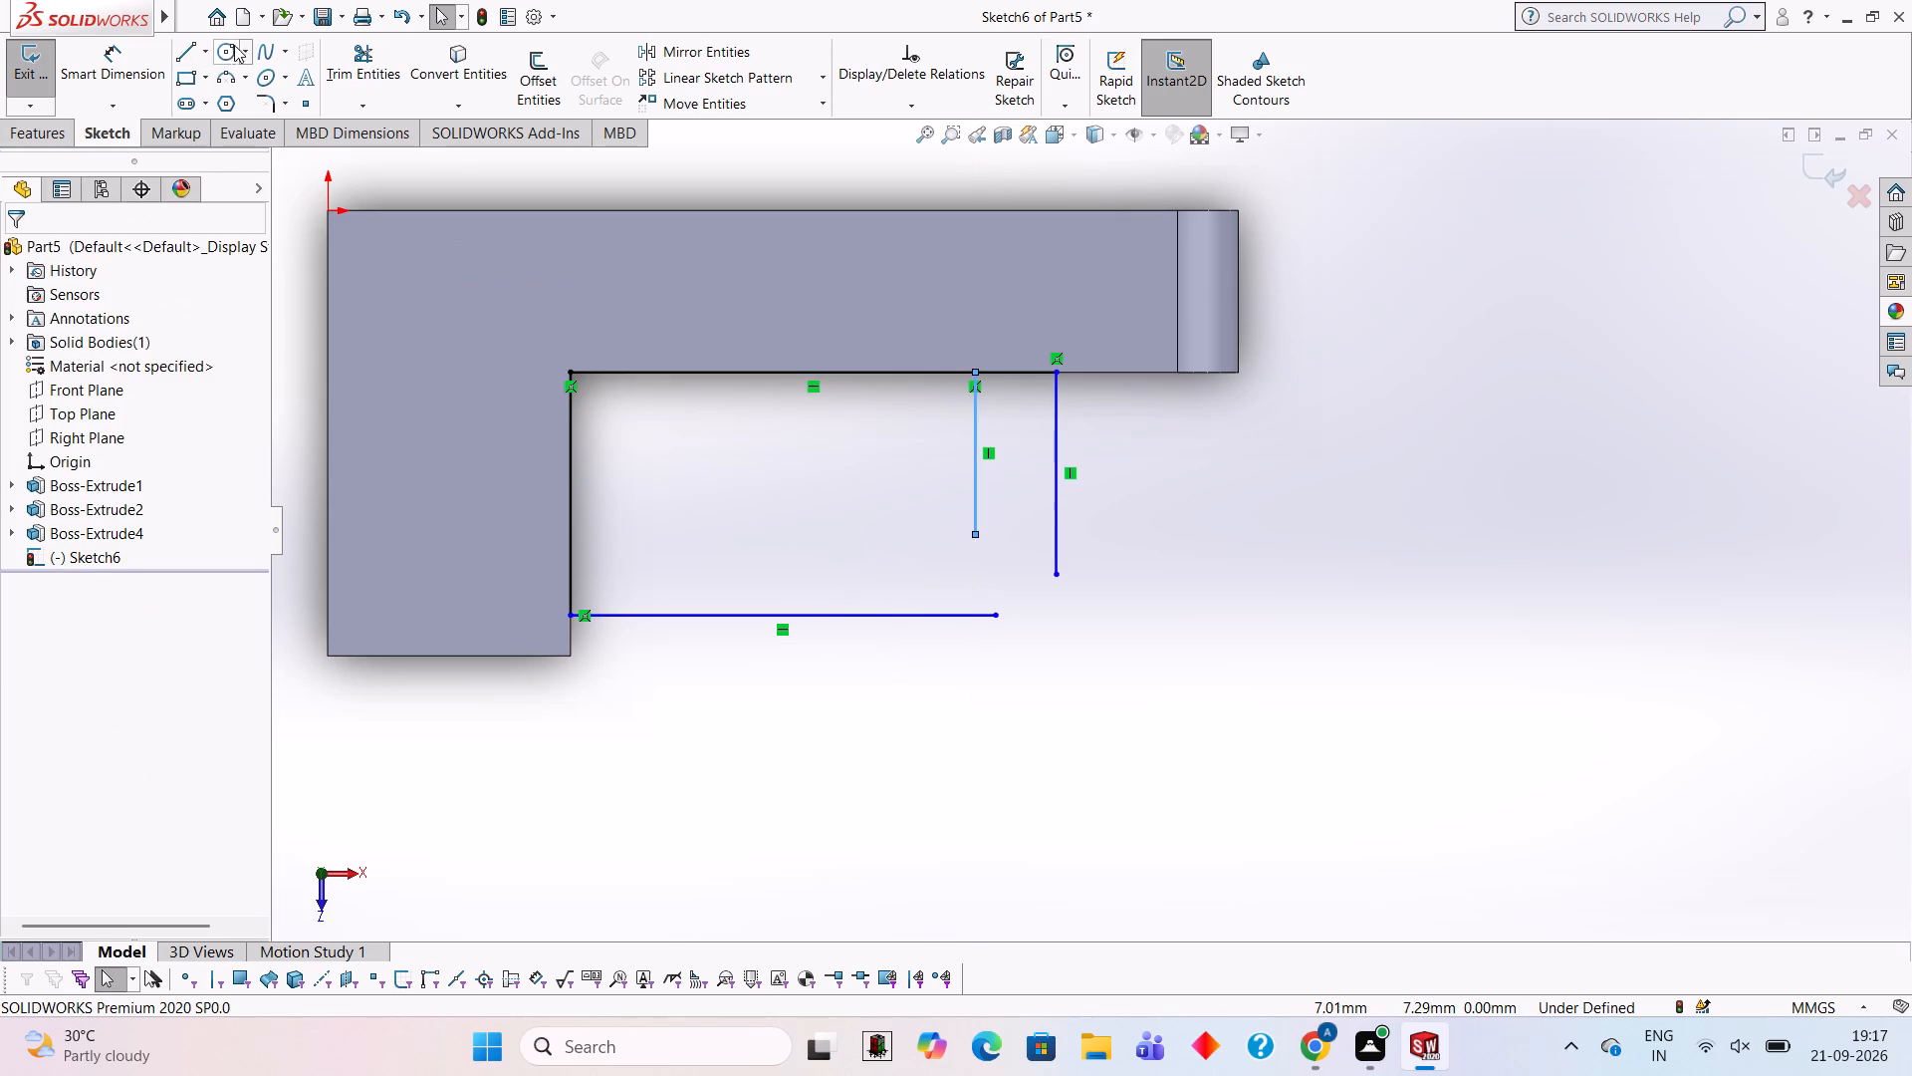
Sketch a 20 mm diameter circle centred on the lower end of the 20 mm vertical line.
left_click(233, 48)
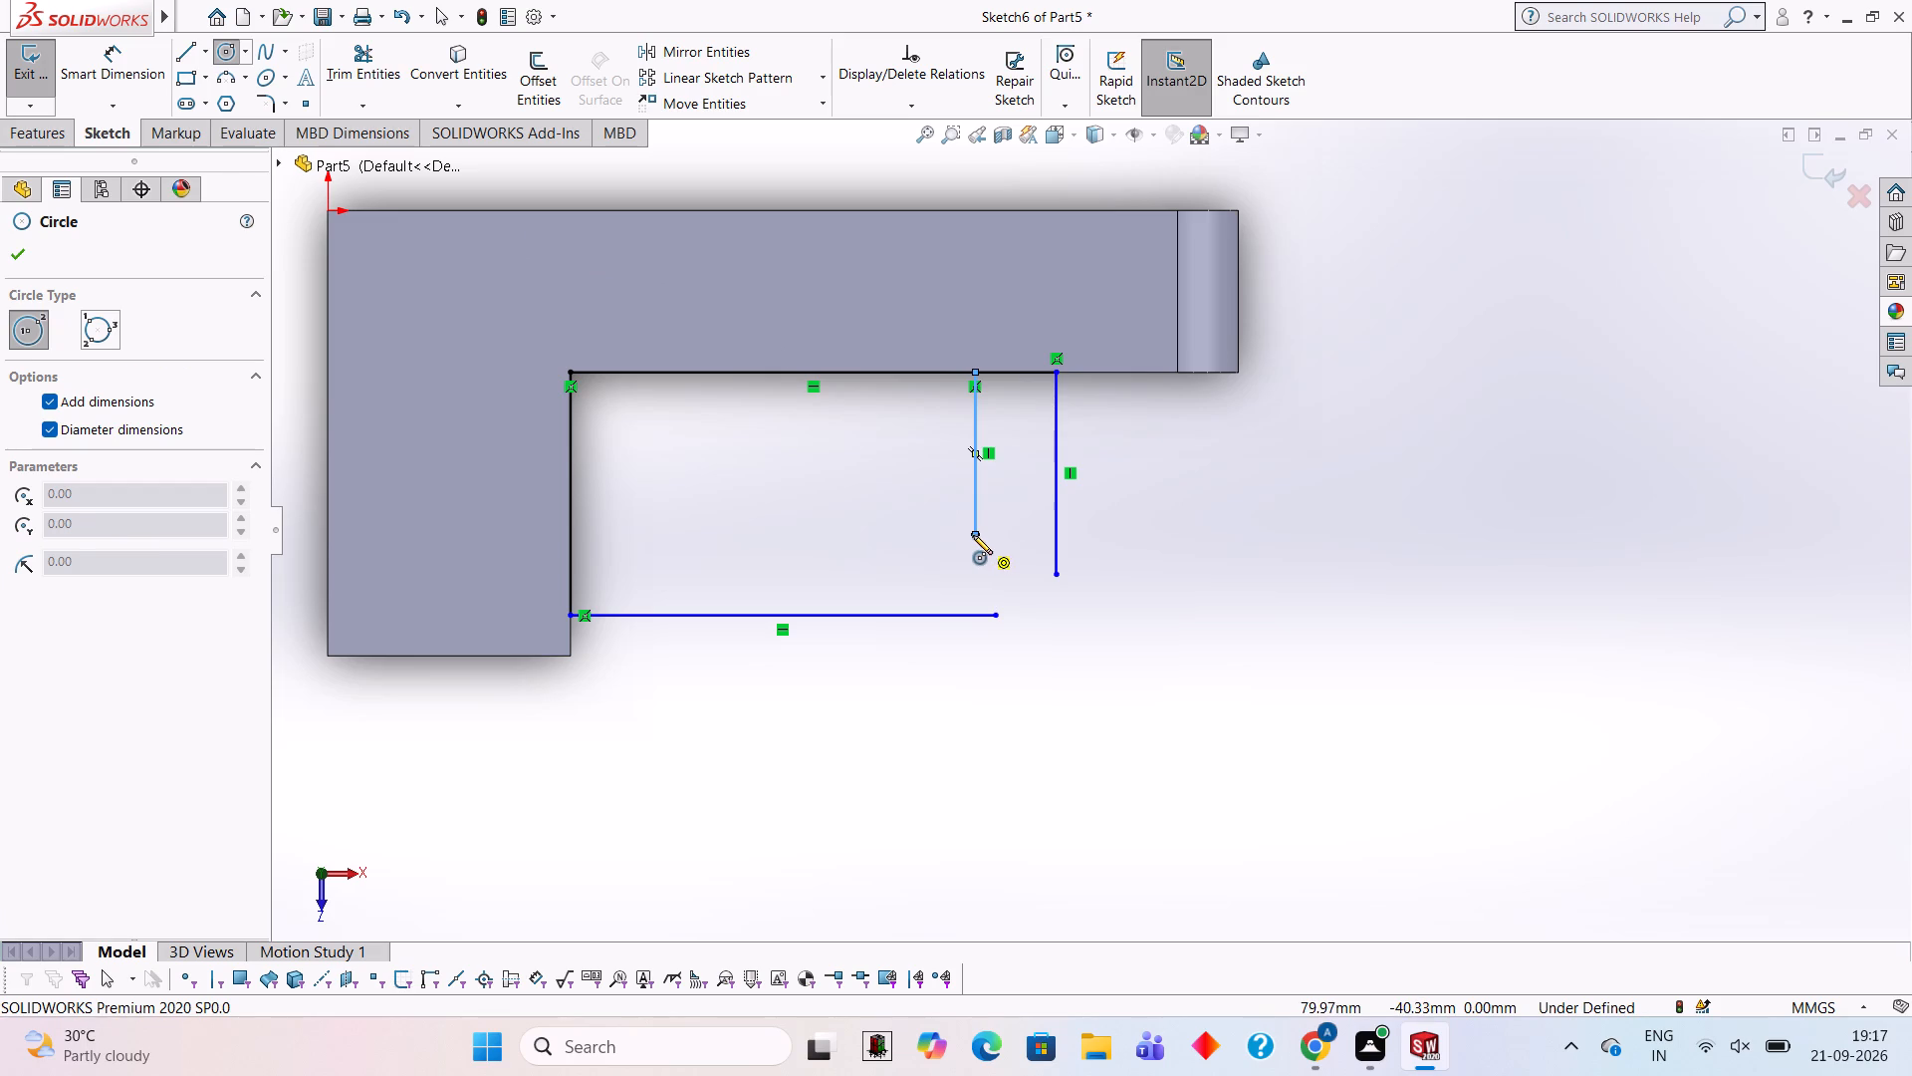
left_click(973, 535)
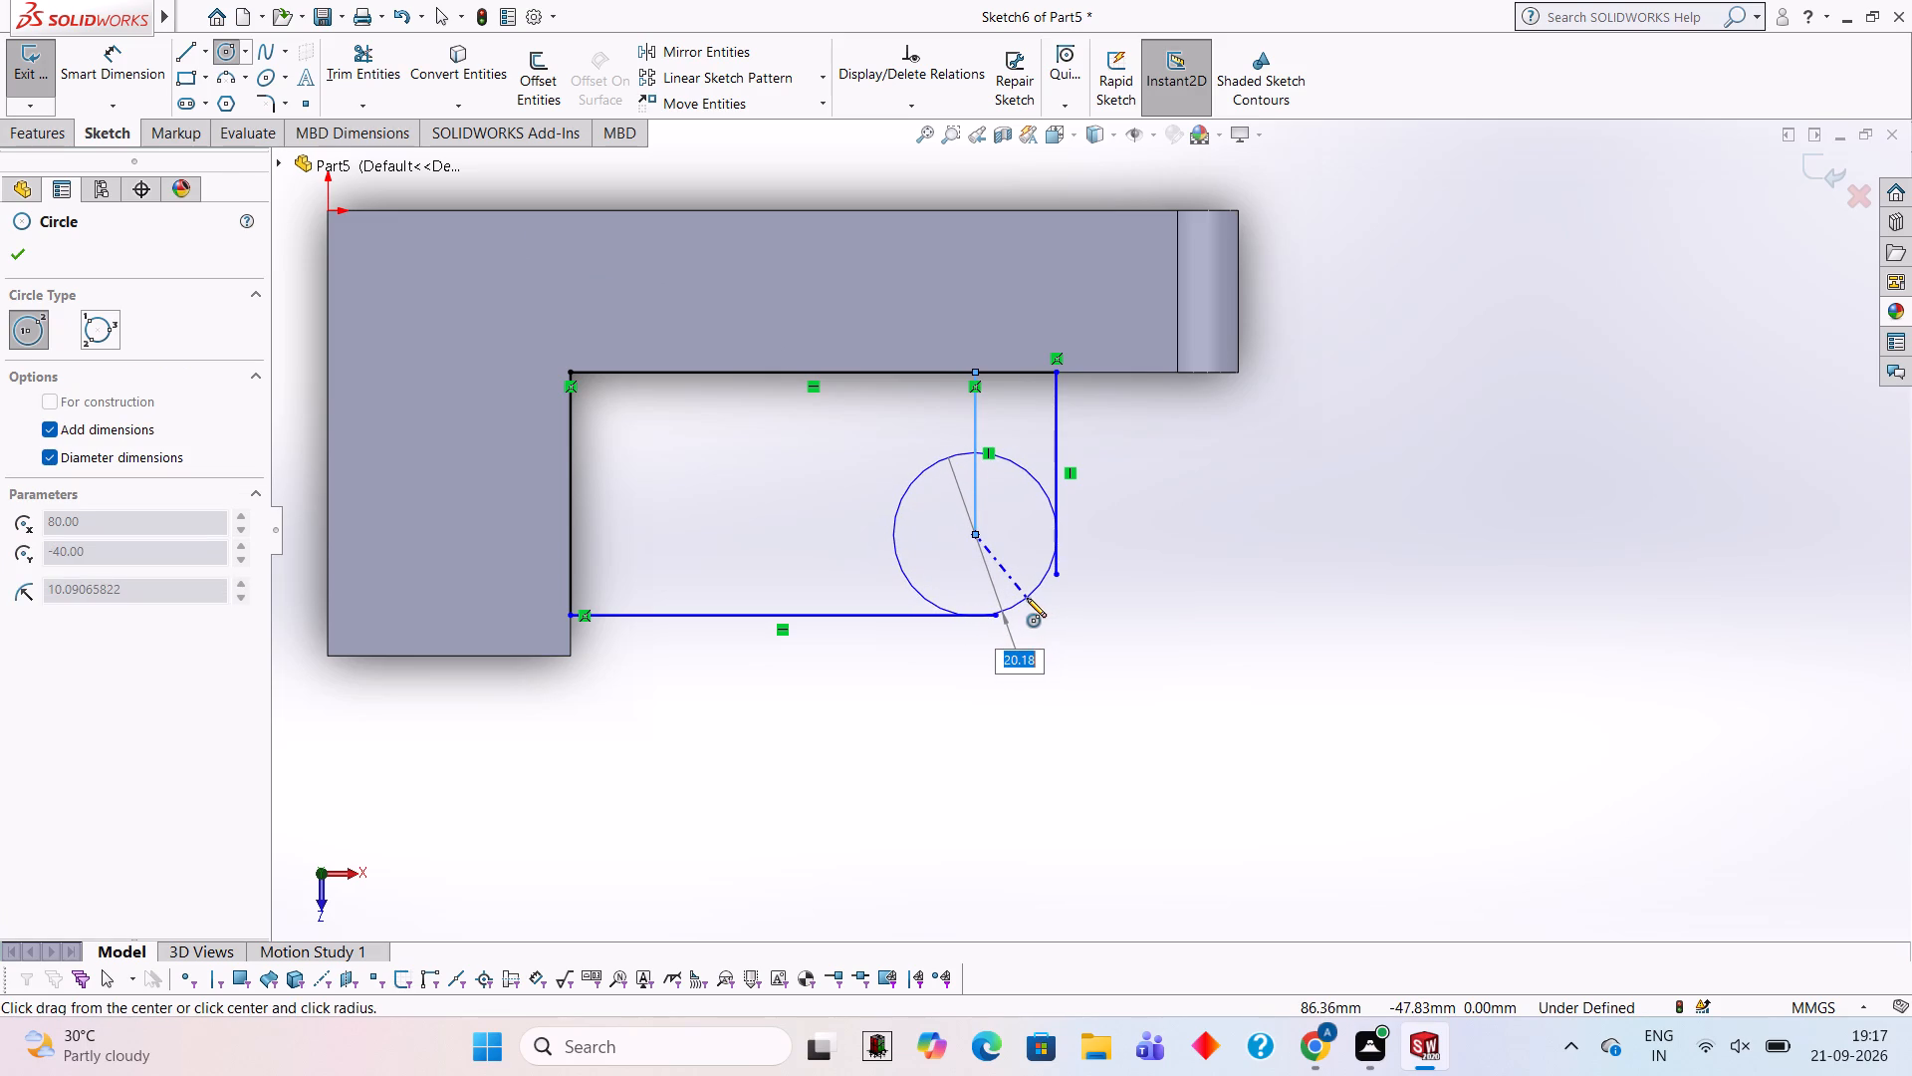
type("20")
key("Return")
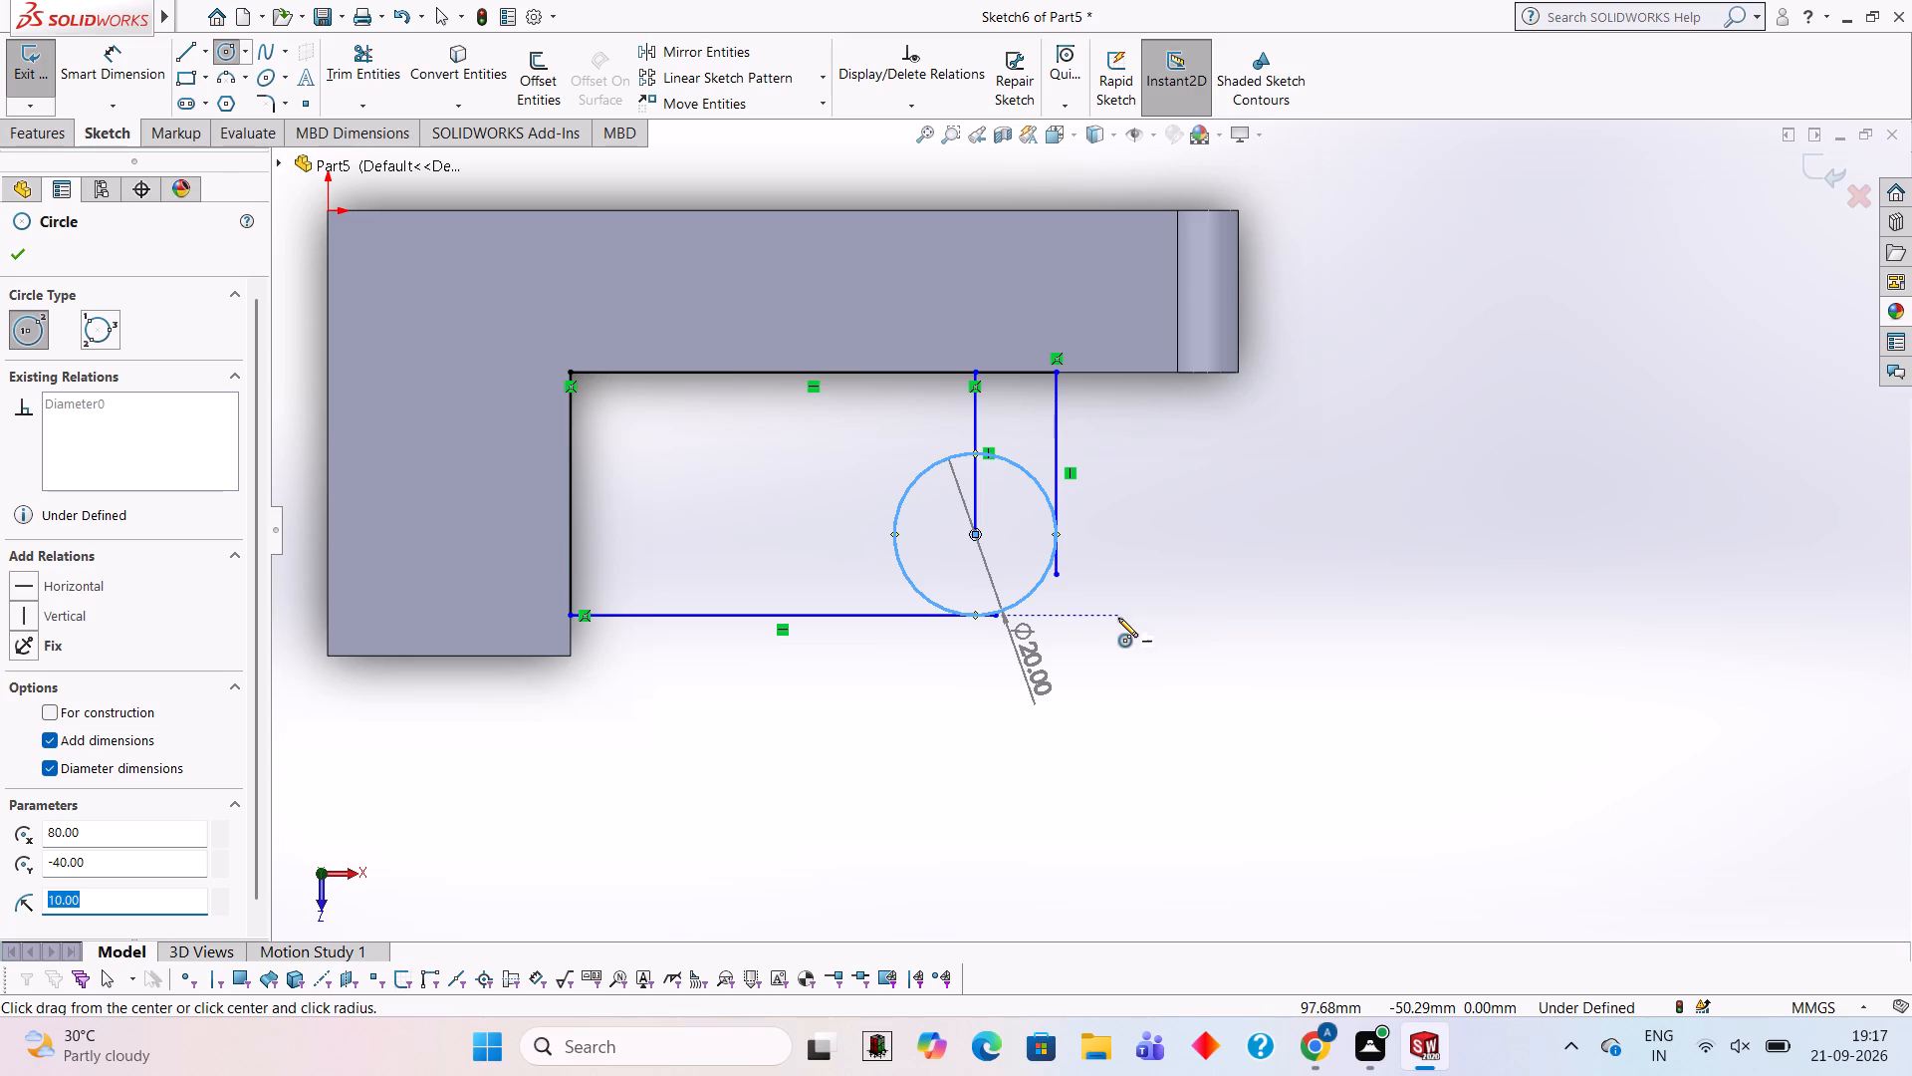
key("Escape")
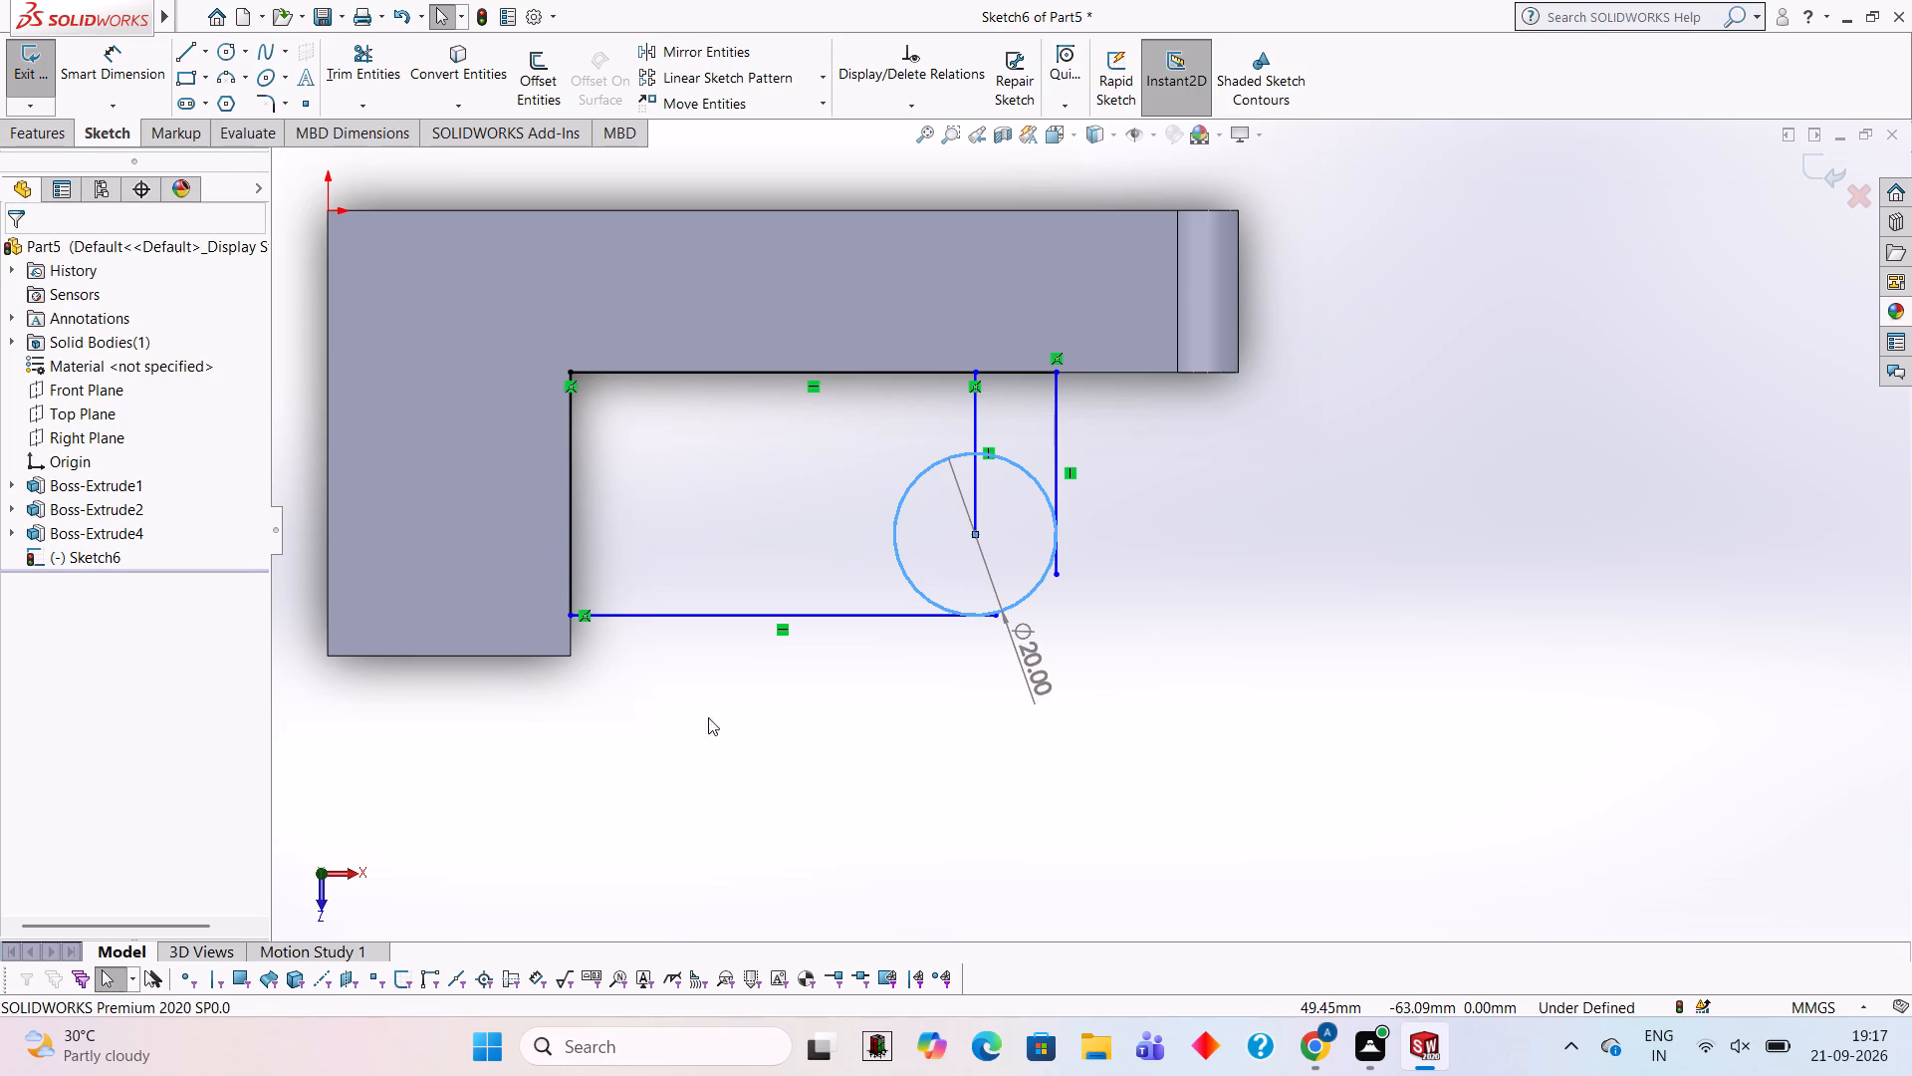
Trim the outer vertical line's excess below the circle's tangent point and remove the 20 mm vertical line leading to its centre.
left_click(349, 88)
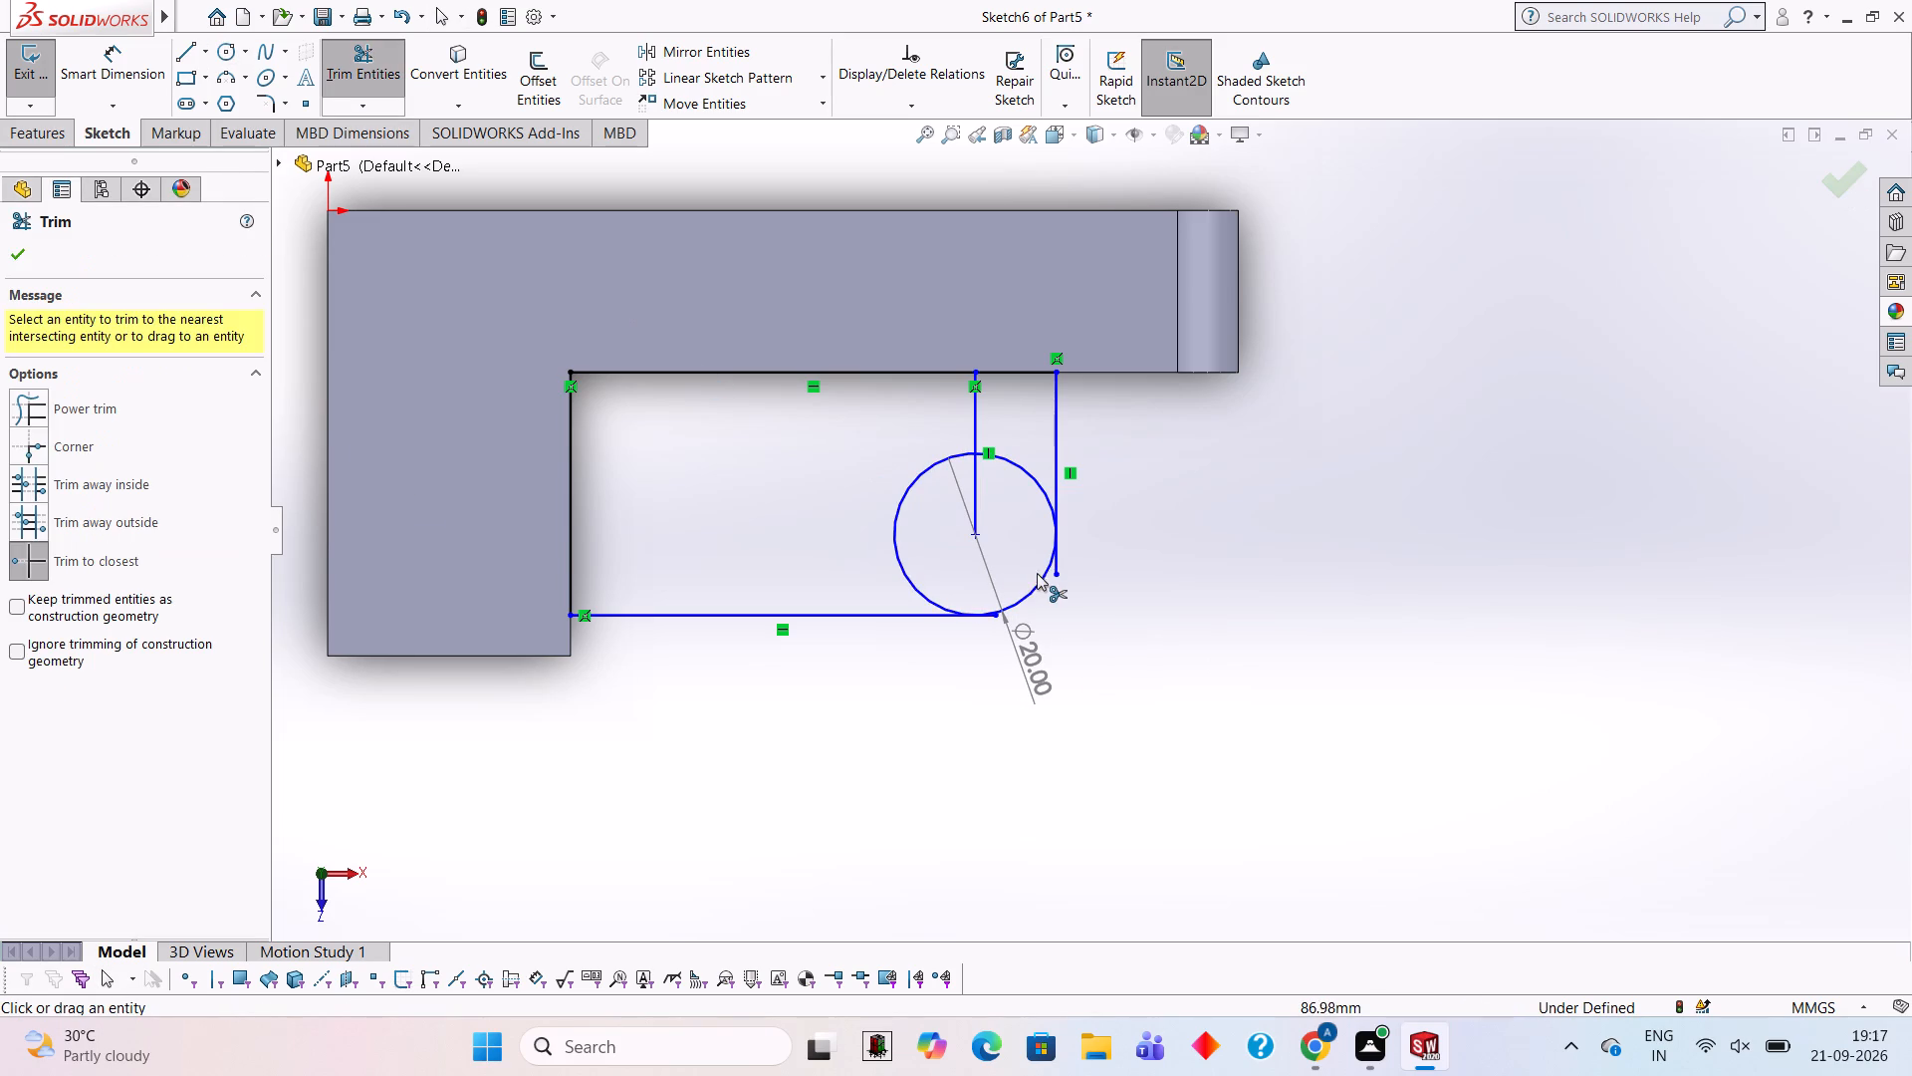
left_click(1055, 571)
left_click(977, 518)
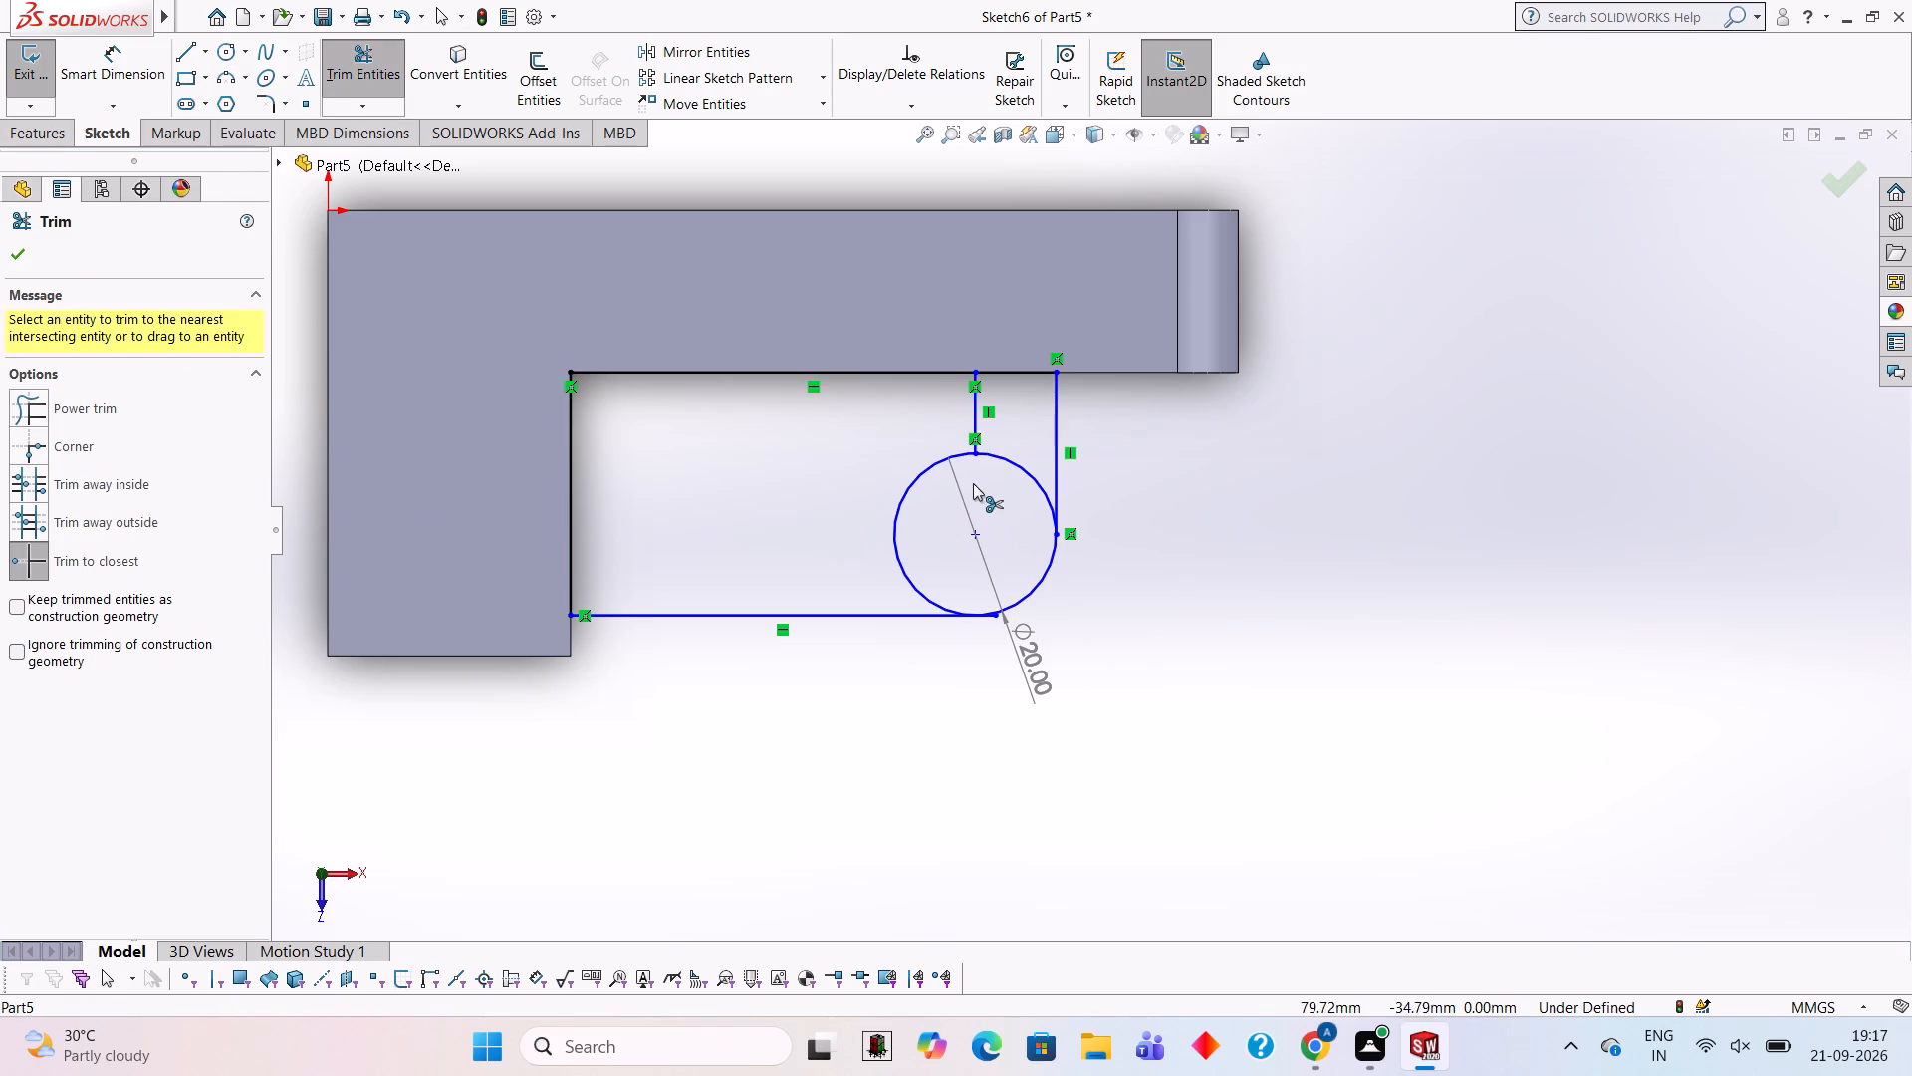
left_click(973, 421)
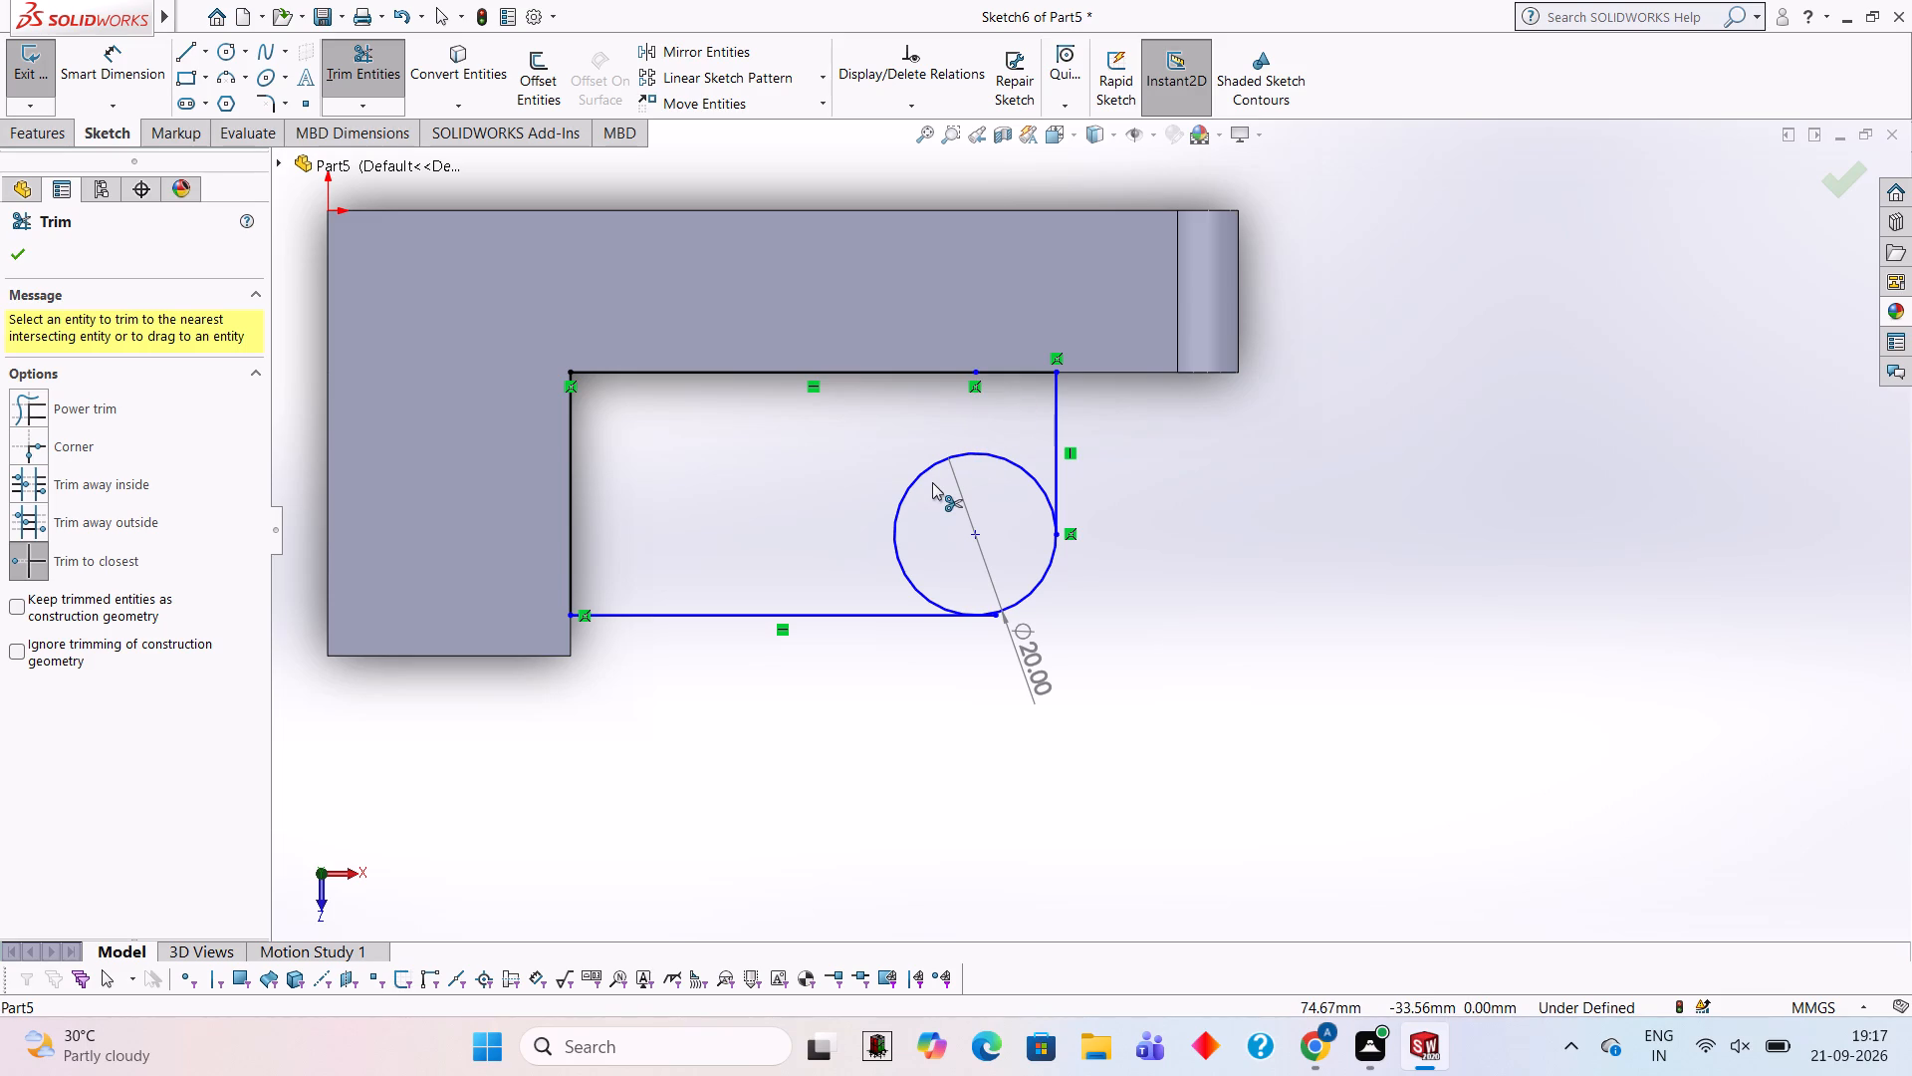
Sketch a horizontal and a vertical diameter line across the circle, dividing it into quarters.
left_click(188, 41)
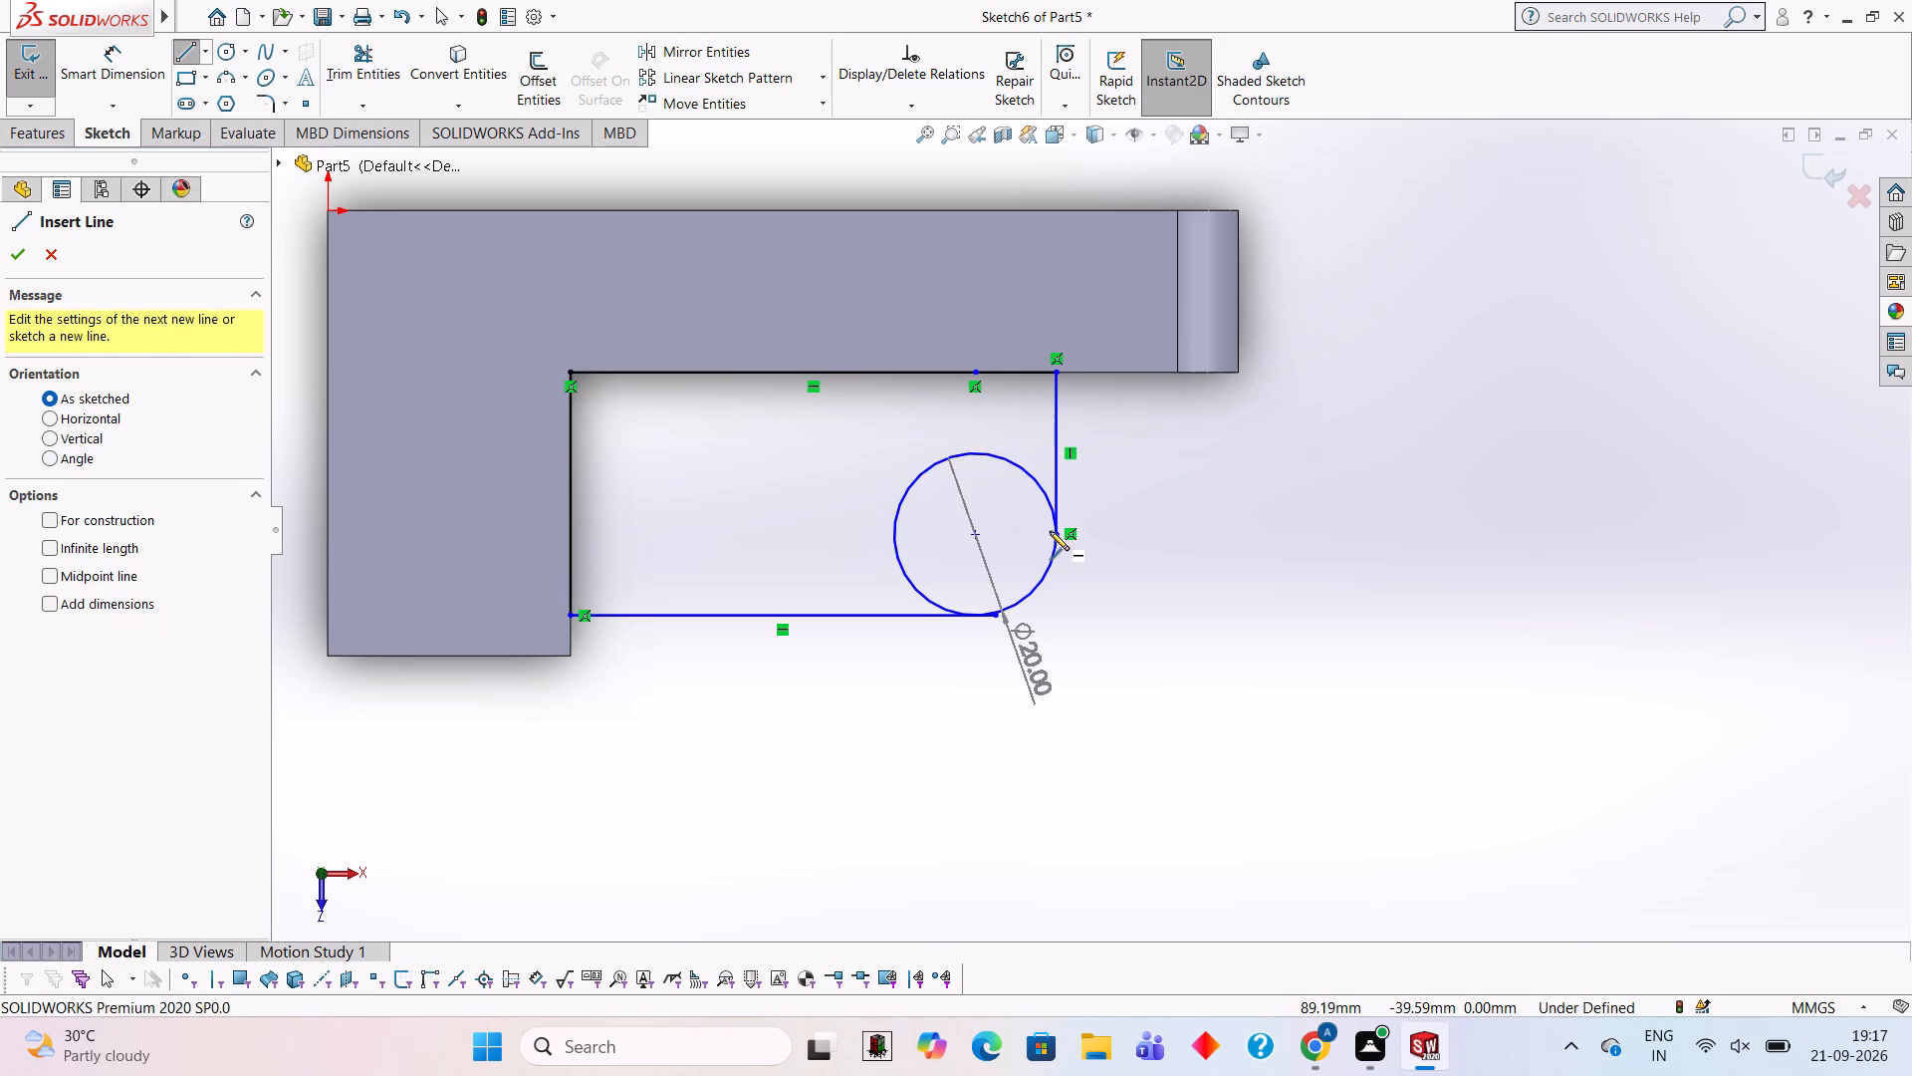
left_click(1054, 533)
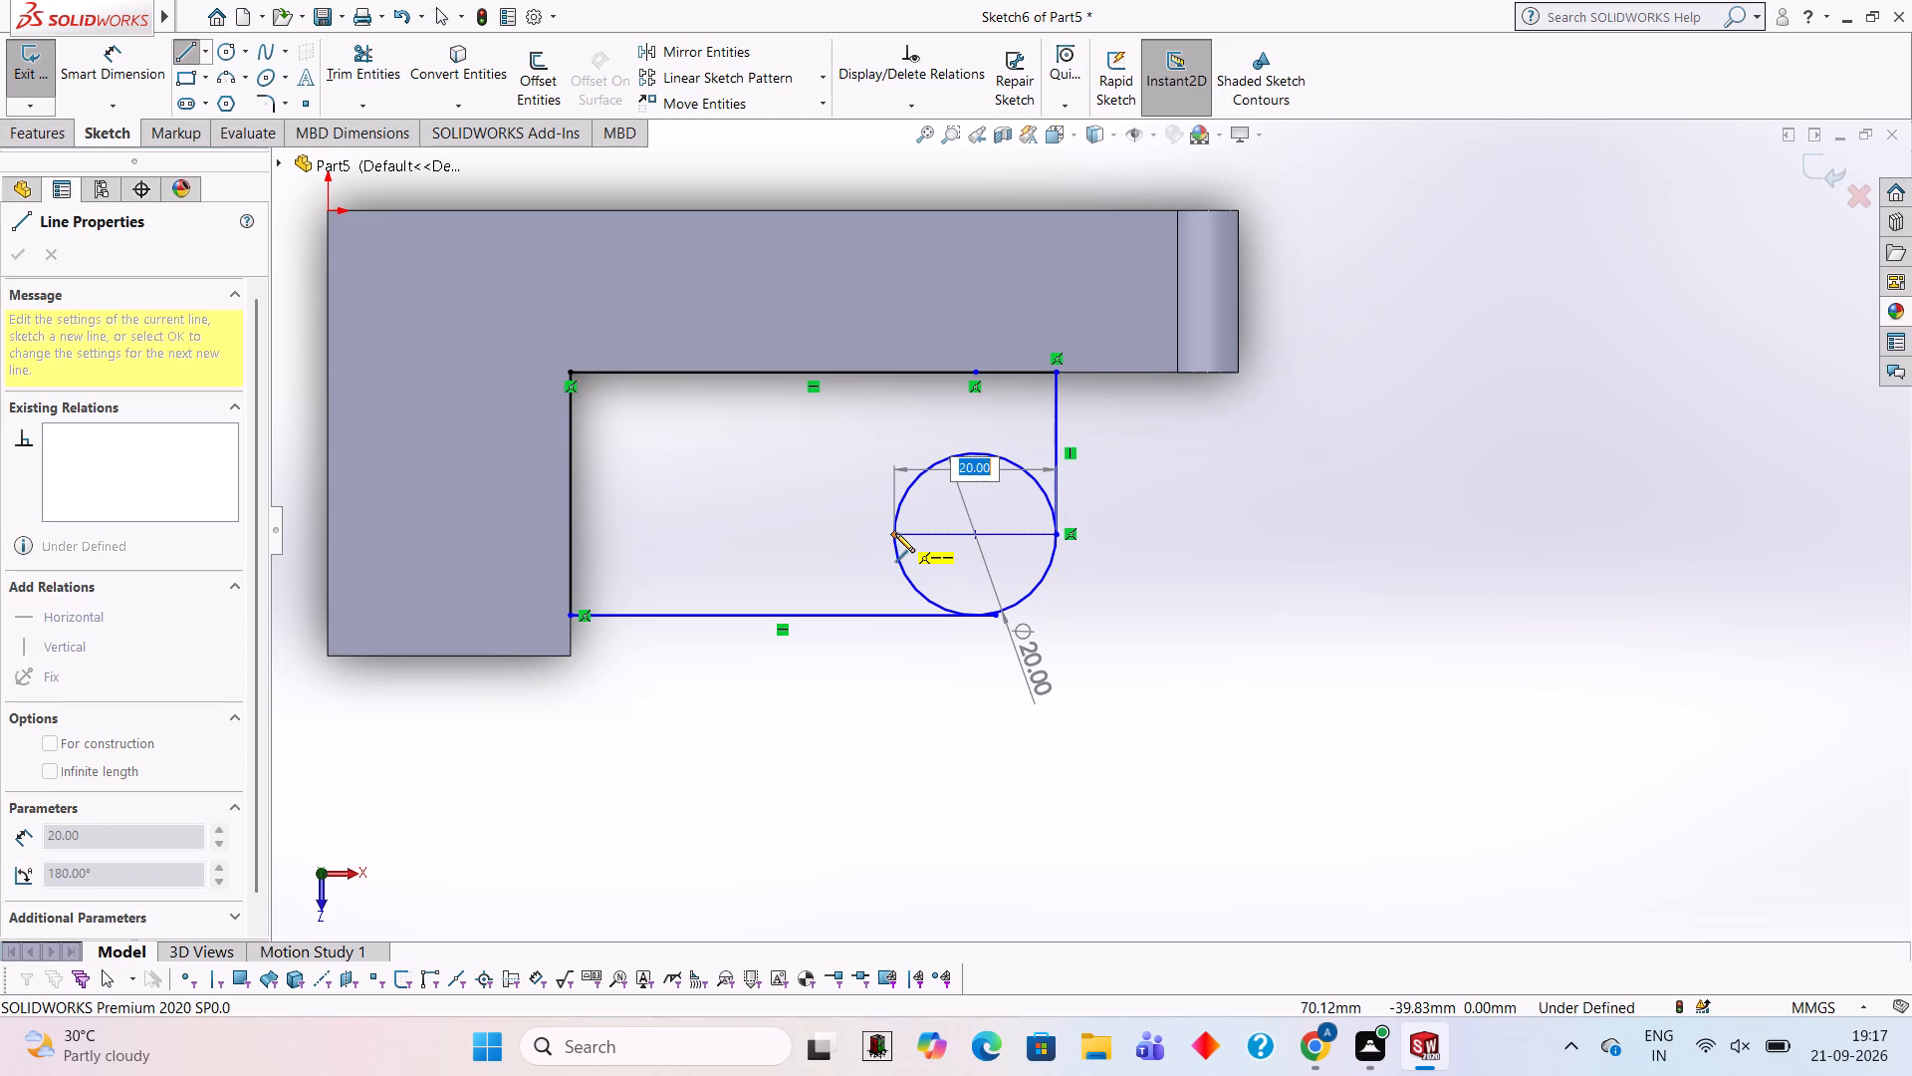
left_click(895, 533)
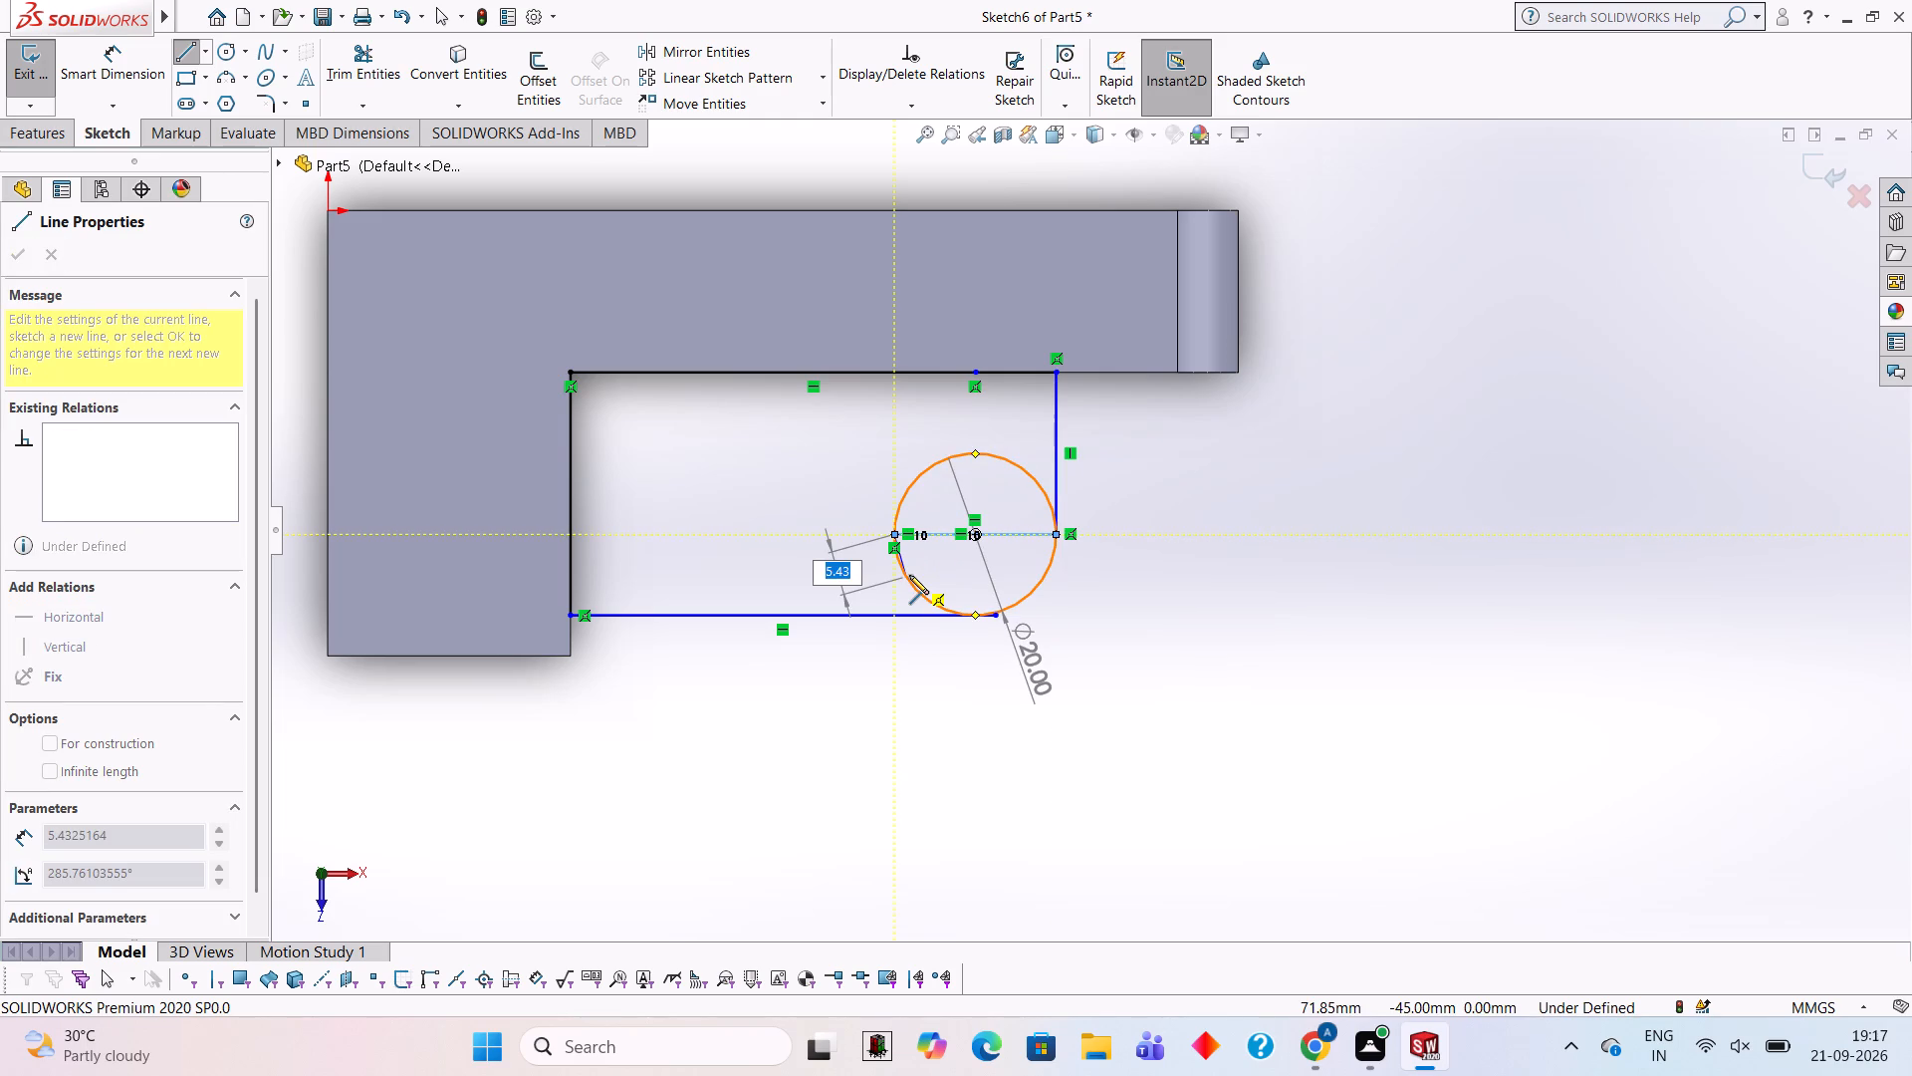
key("Escape")
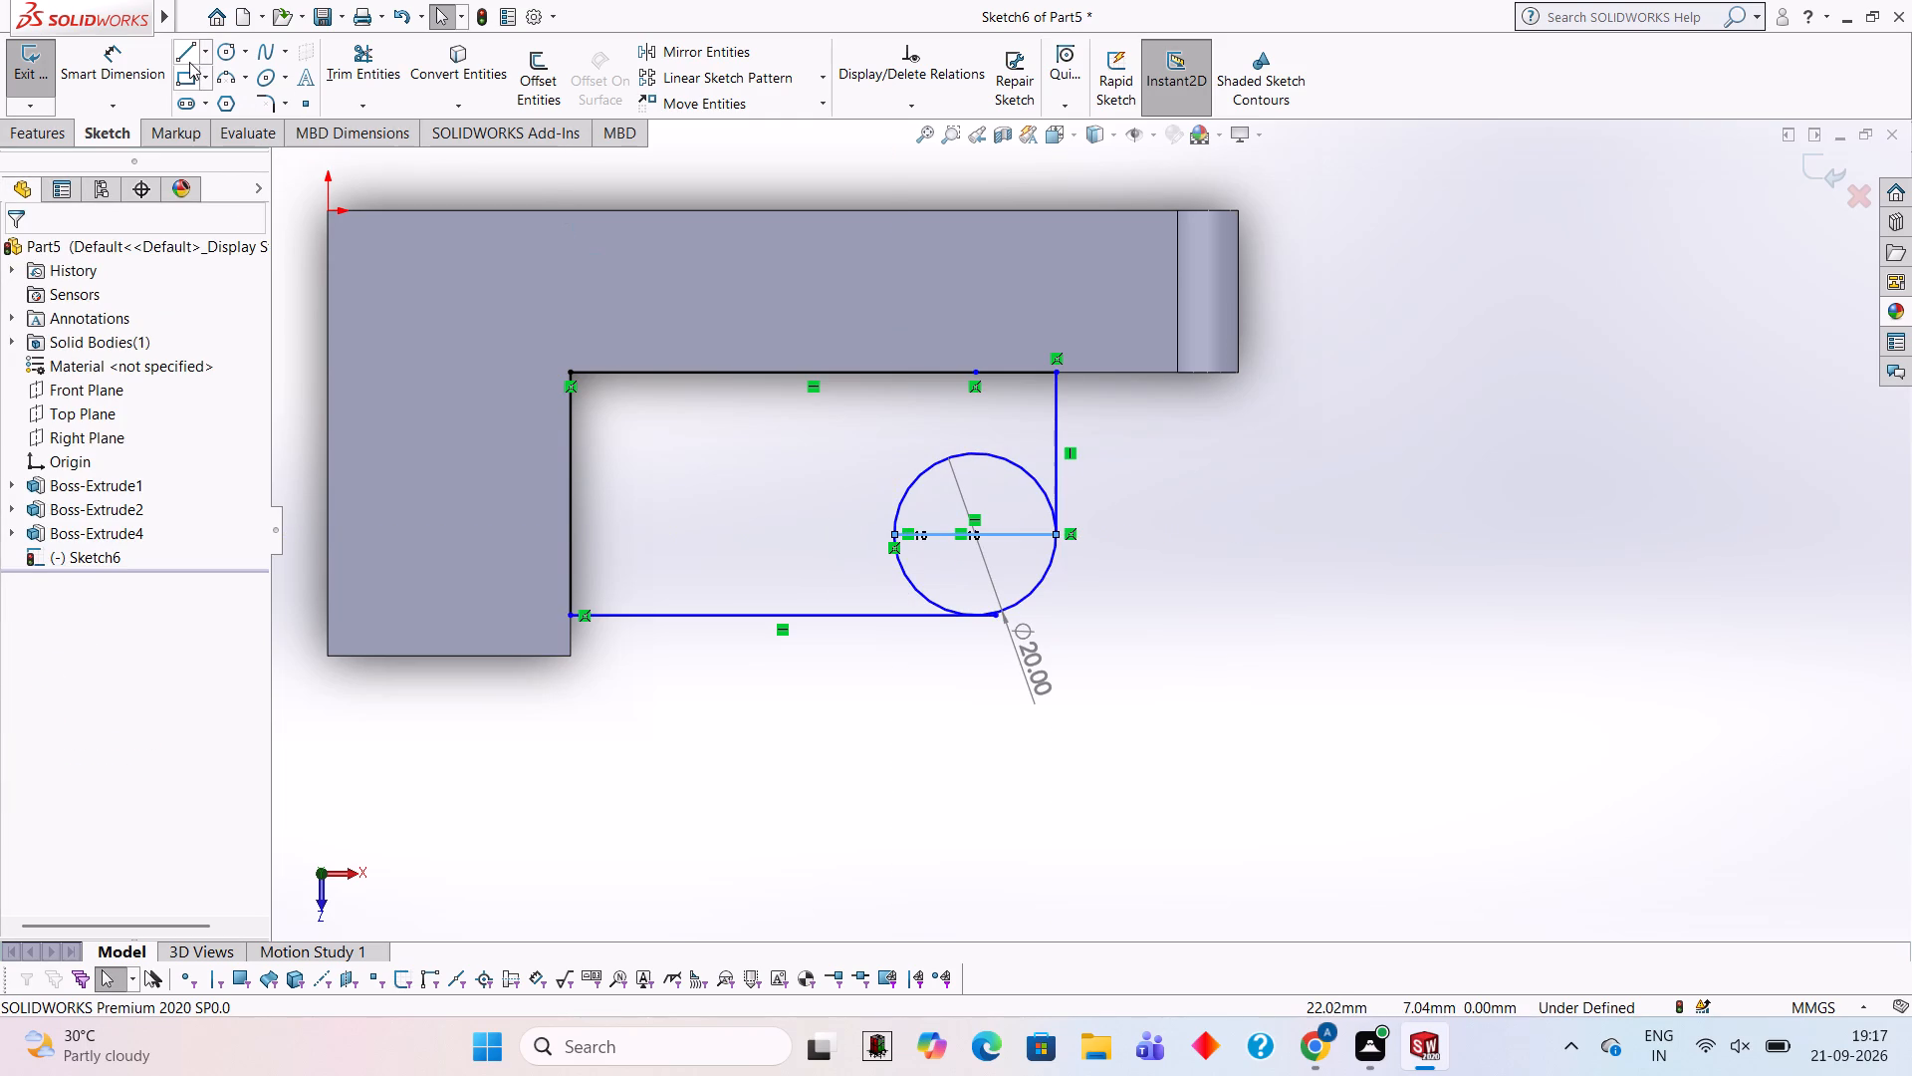
left_click(187, 62)
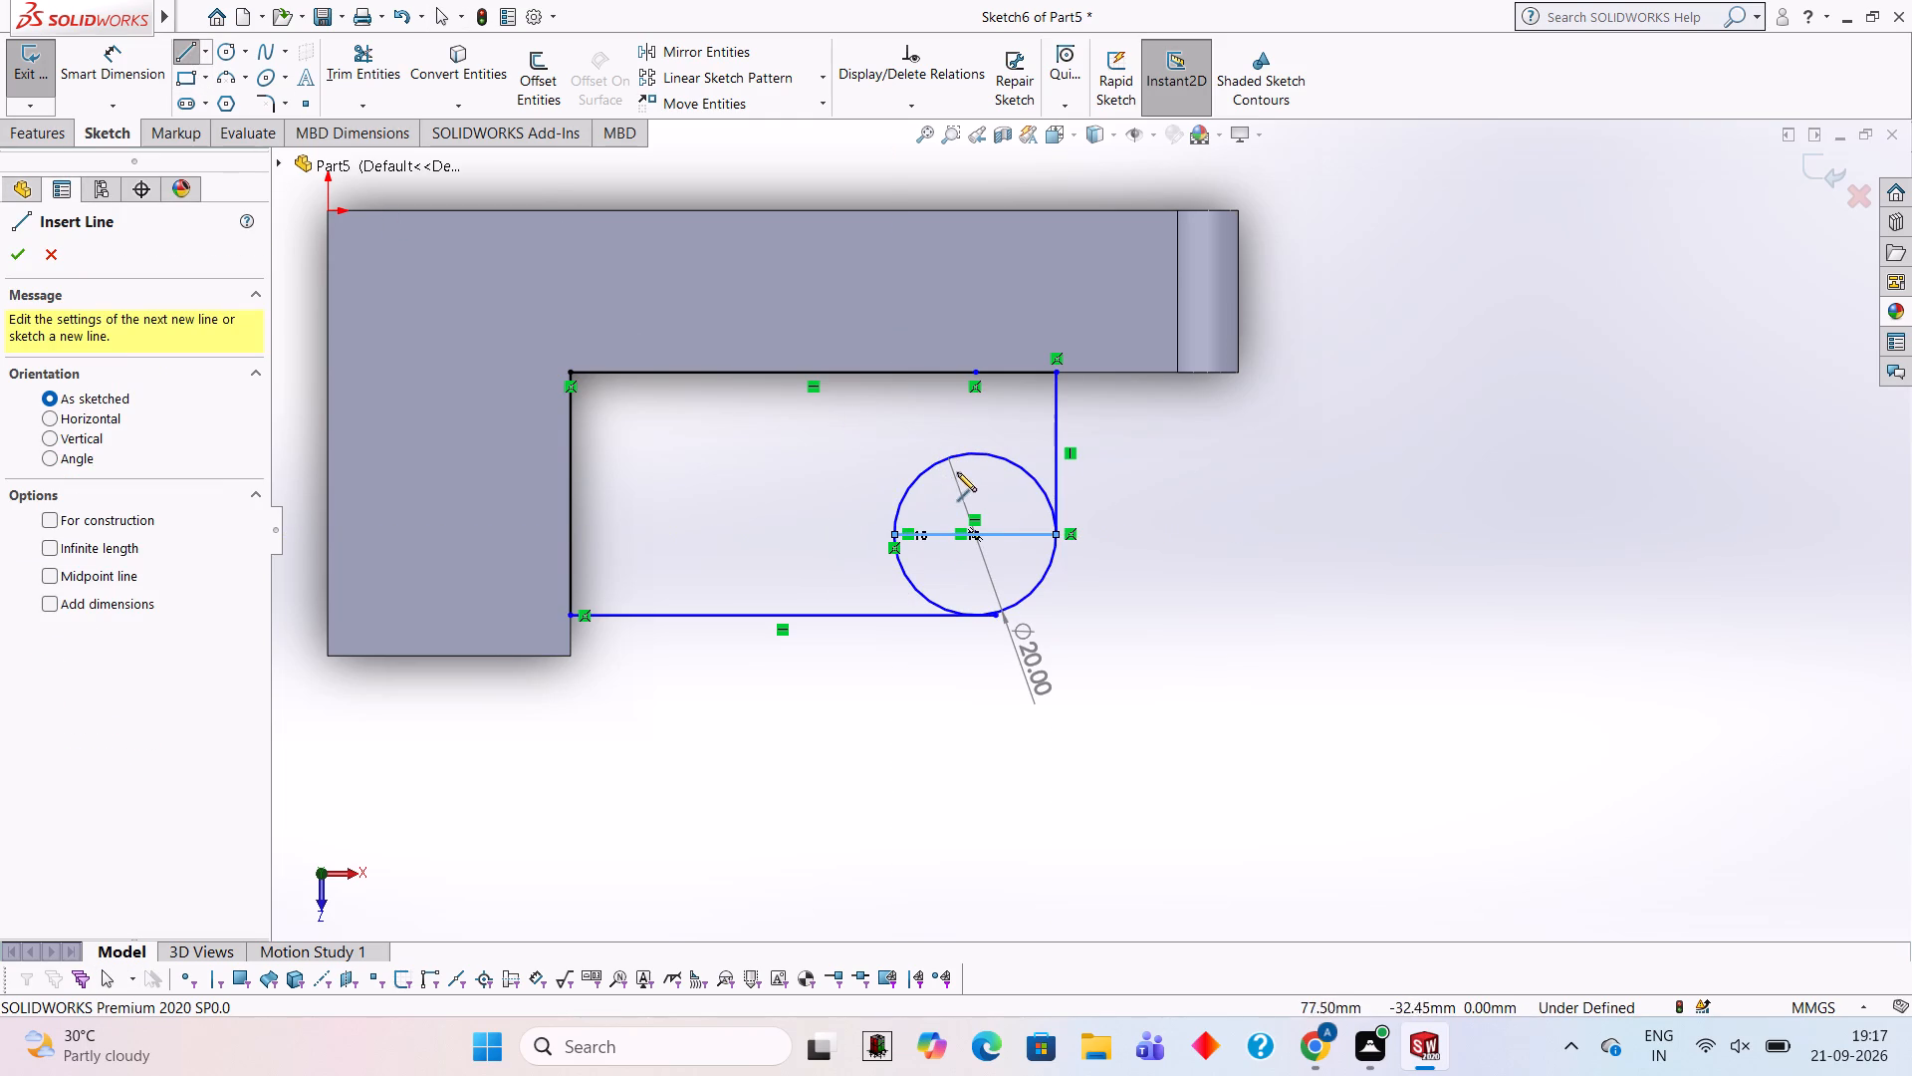
left_click(973, 454)
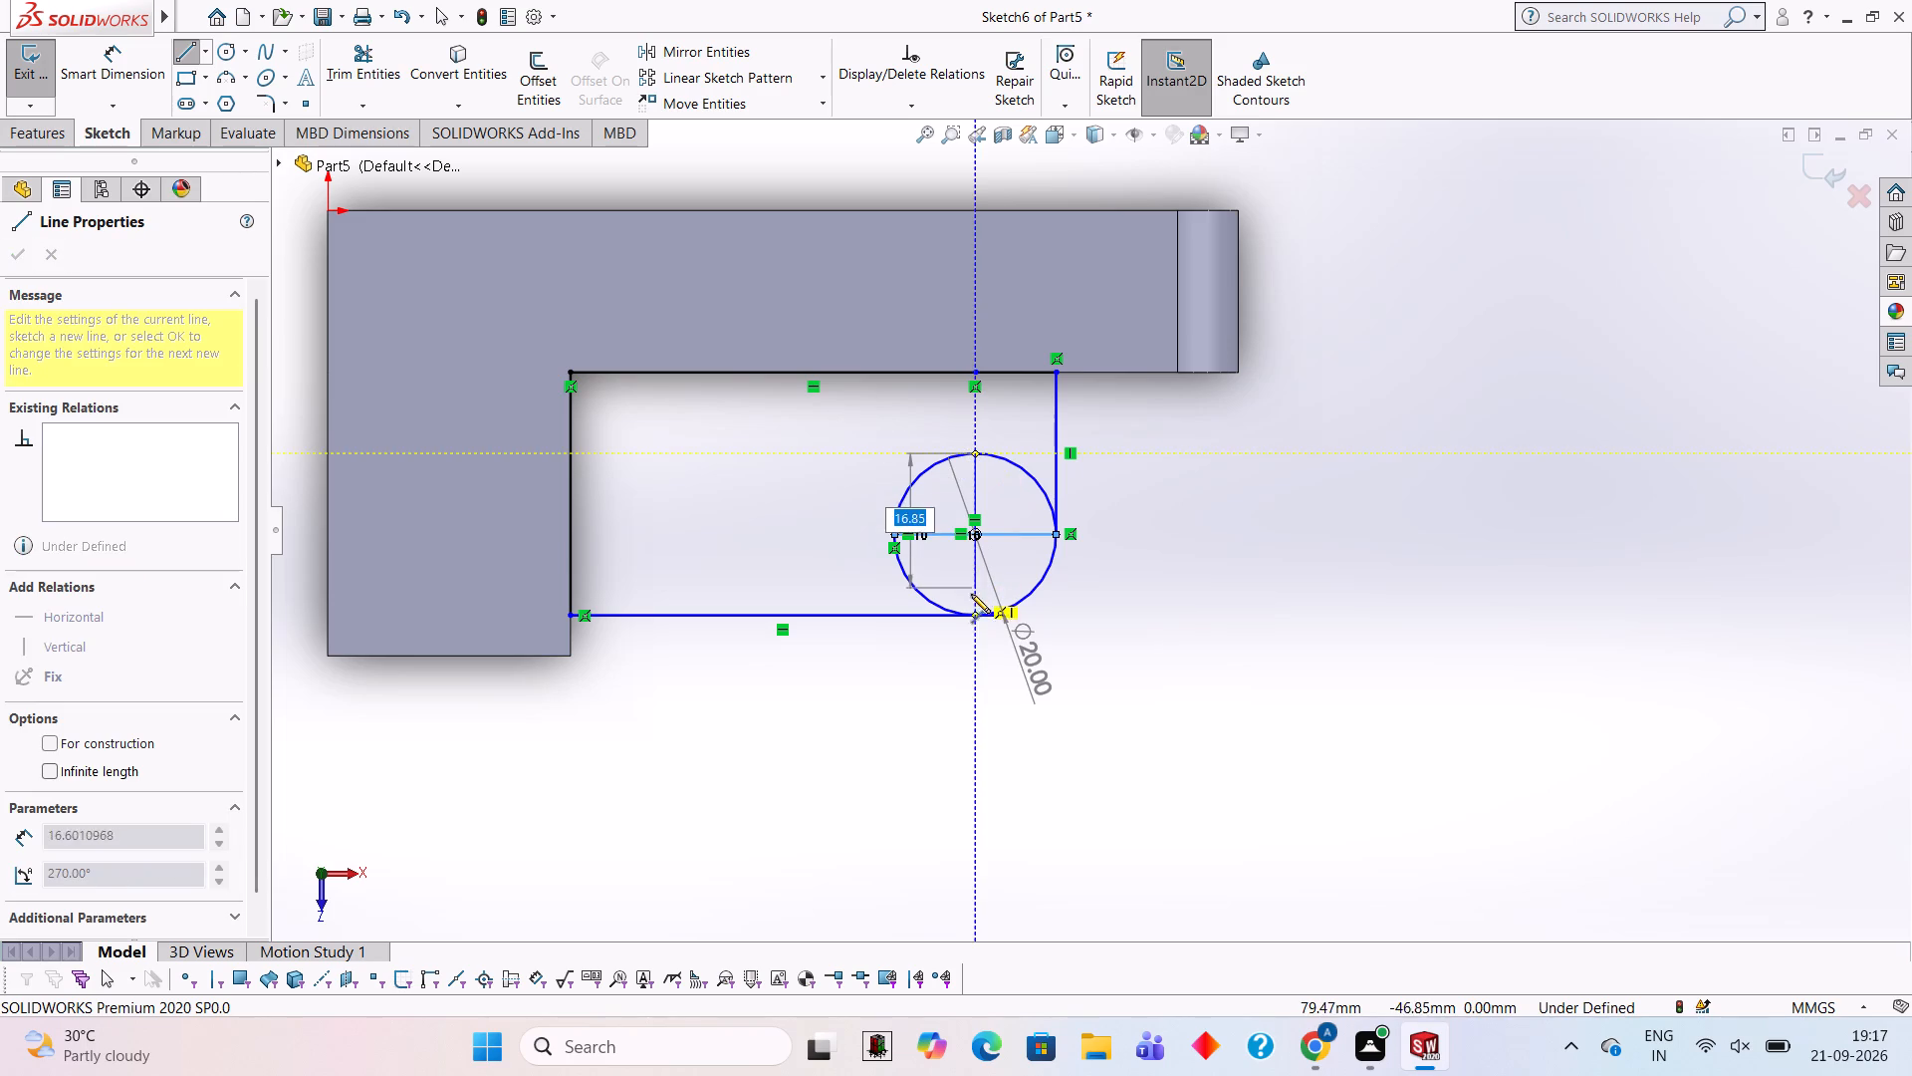
left_click(975, 612)
key("Escape")
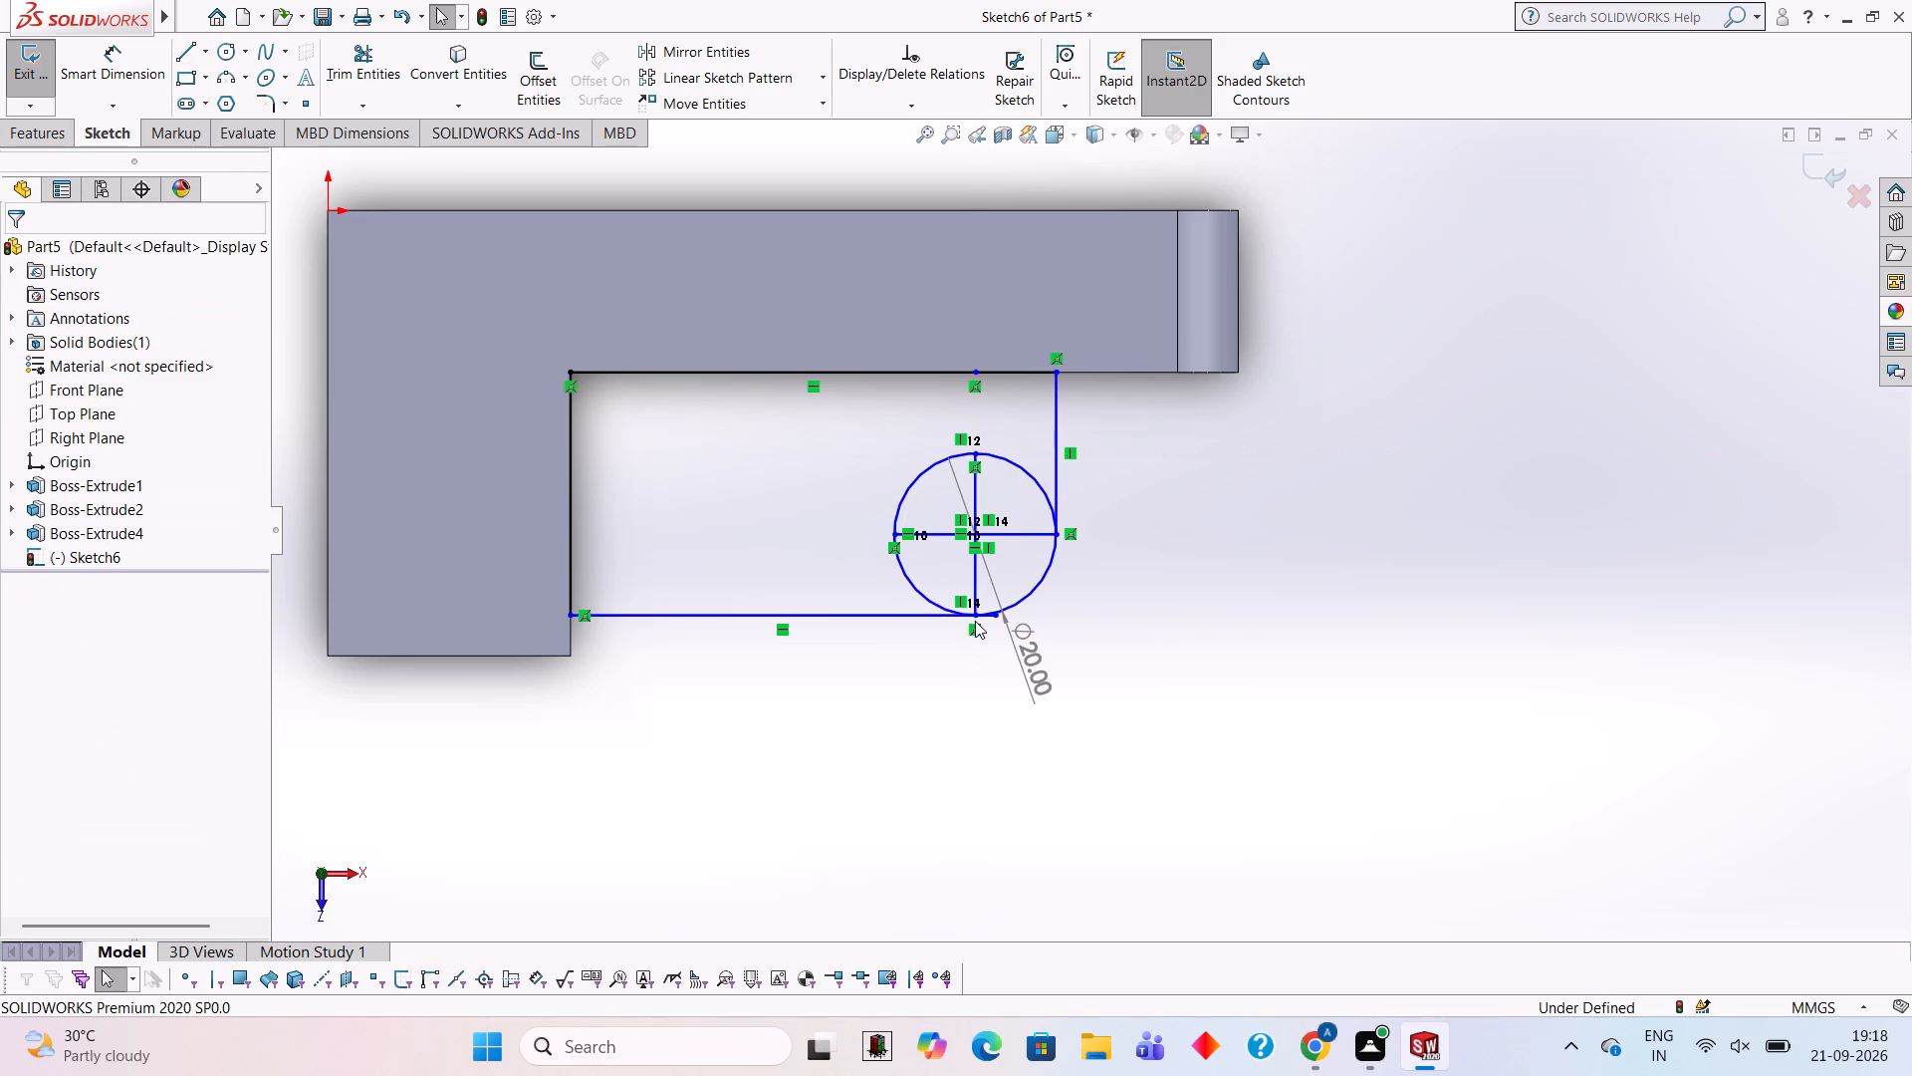
Trim the circle to its lower outer quarter arc and remove both diameter lines.
left_click(370, 76)
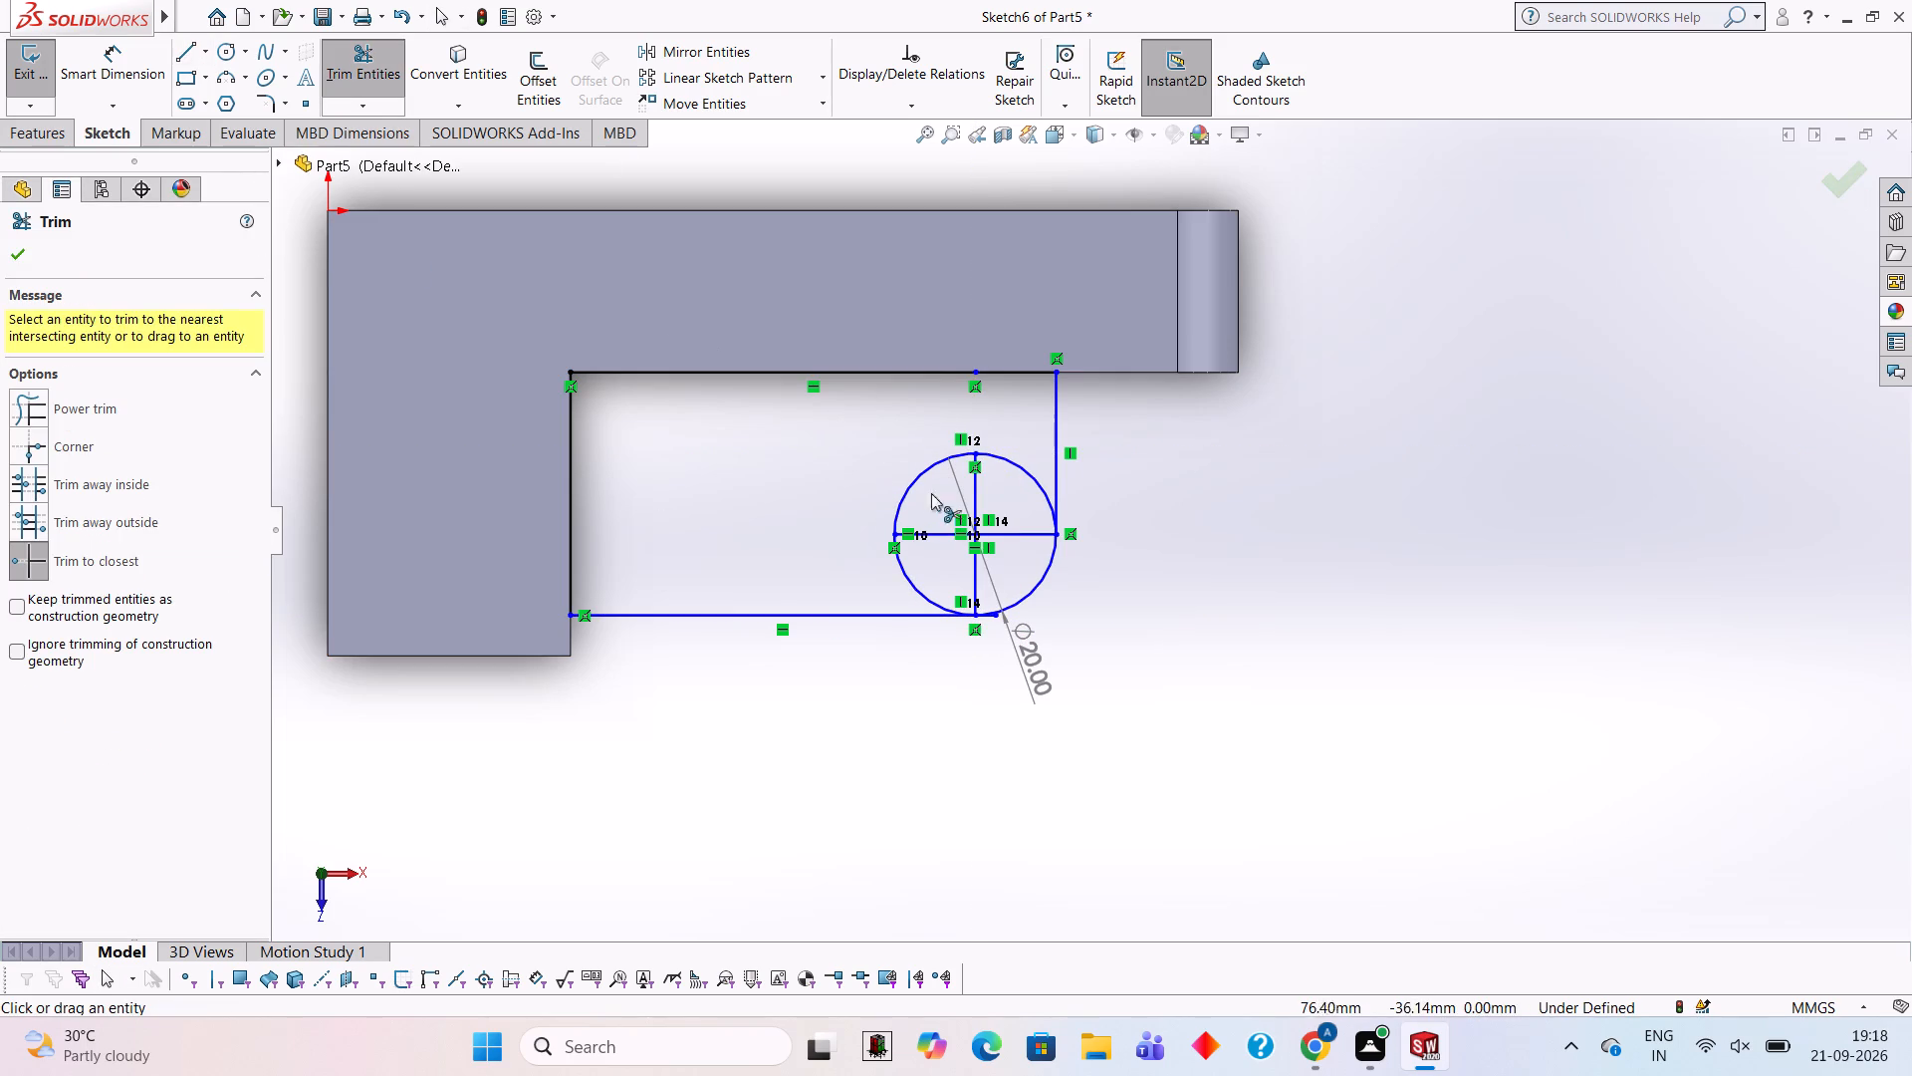
left_click(912, 480)
left_click(1009, 458)
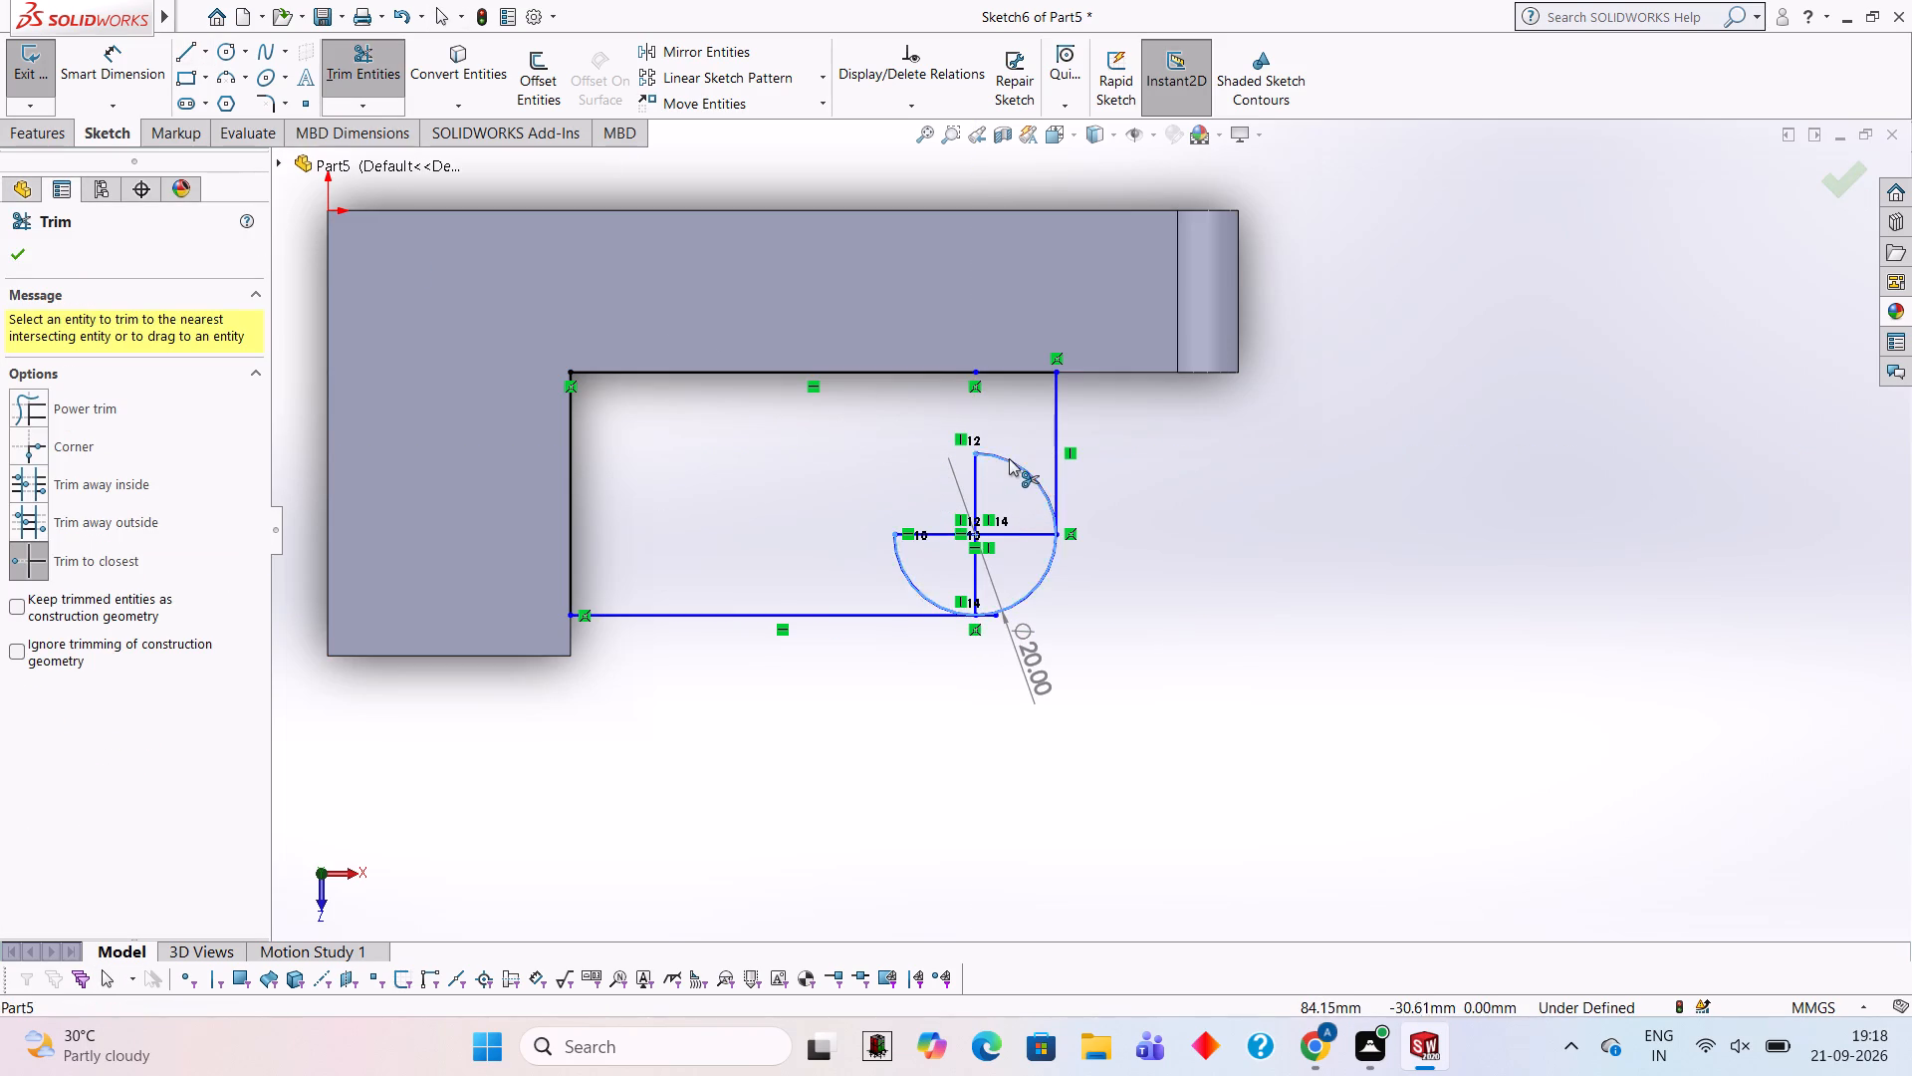
left_click(971, 467)
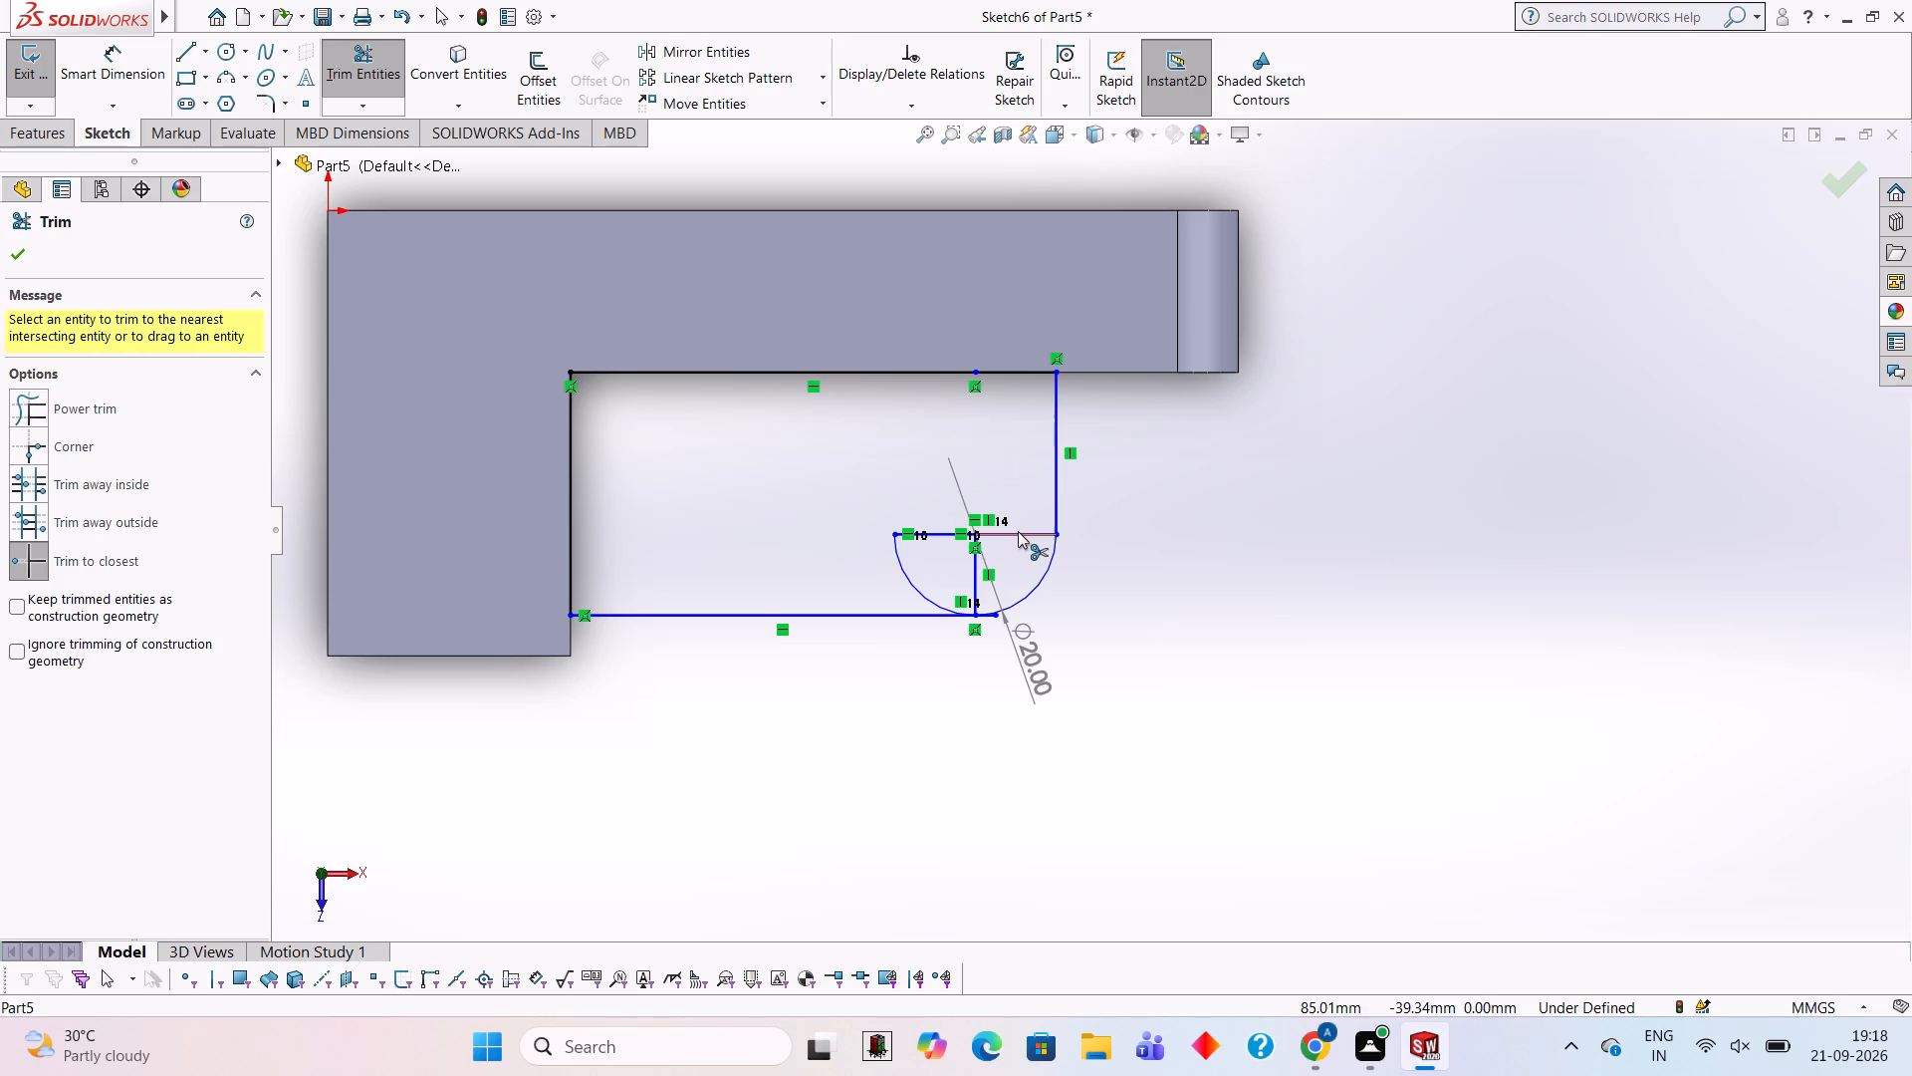
left_click(1018, 531)
left_click(942, 536)
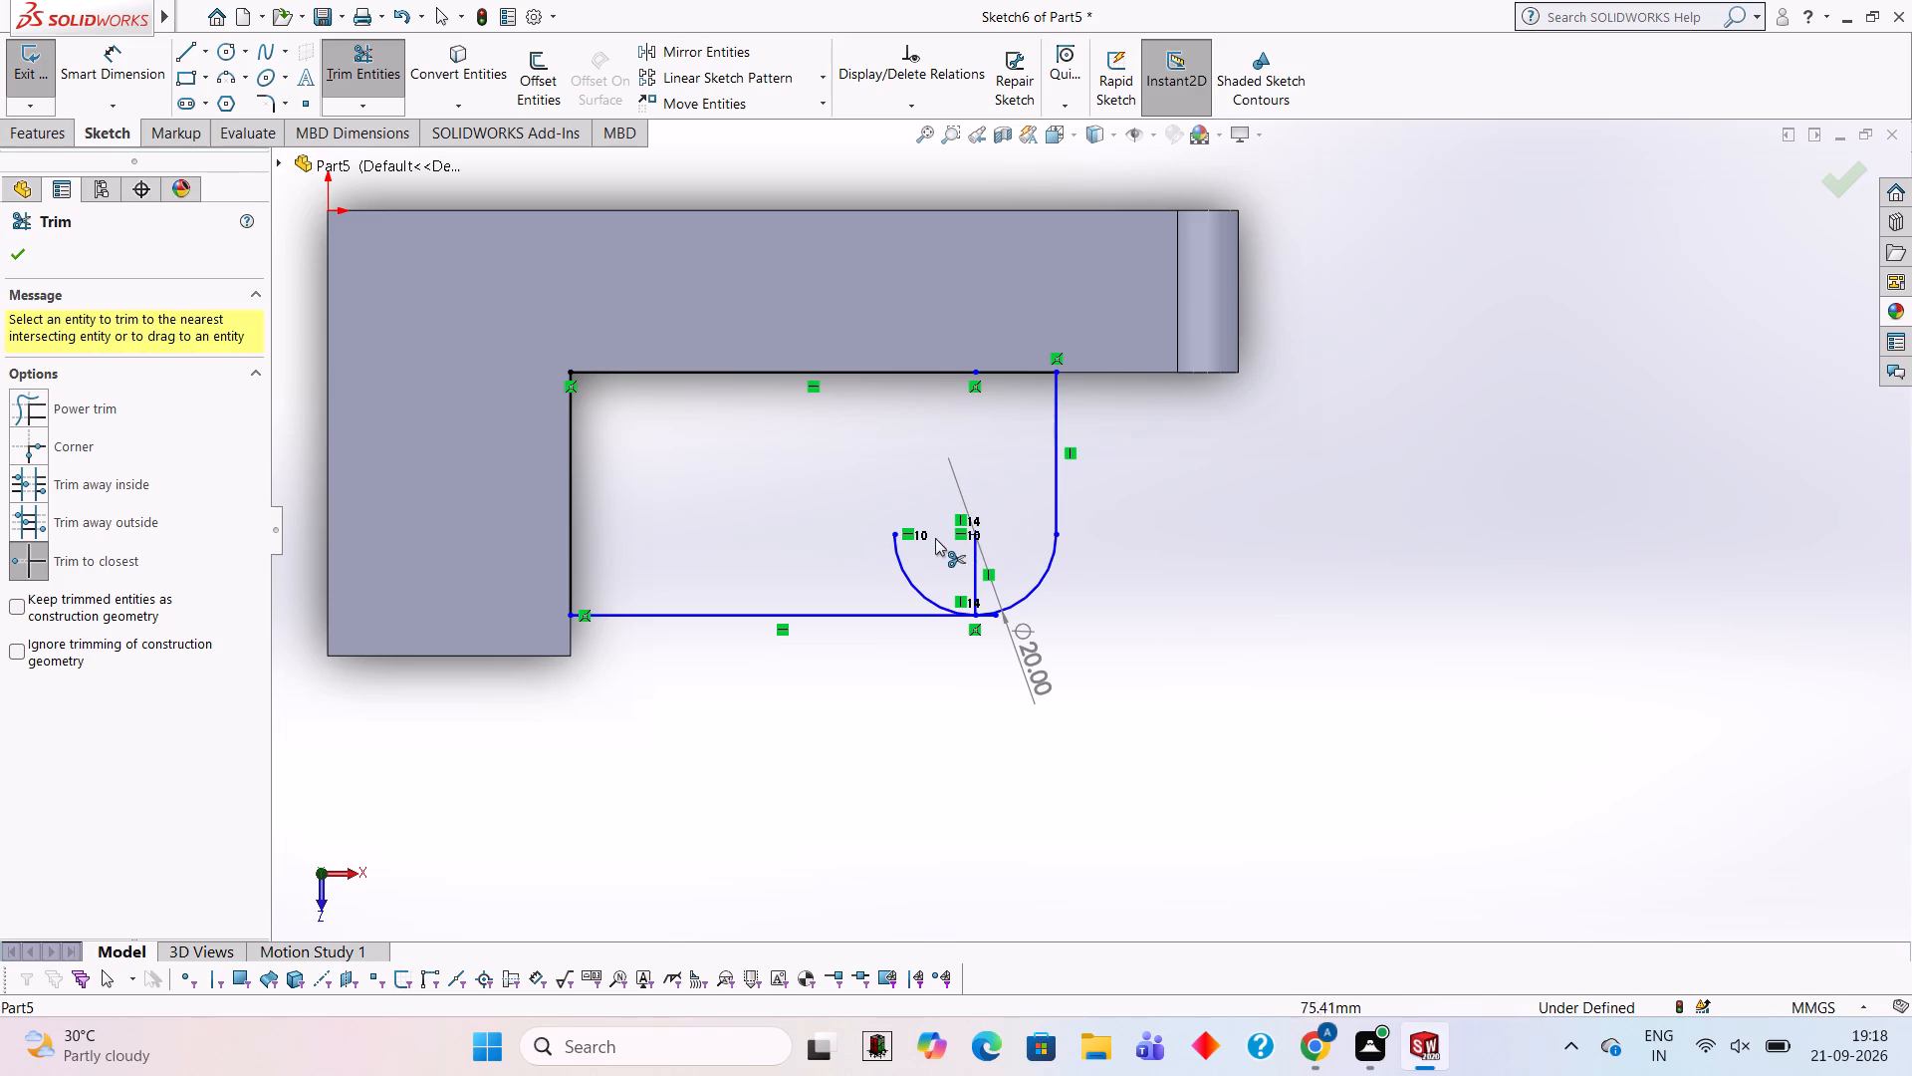
left_click(902, 561)
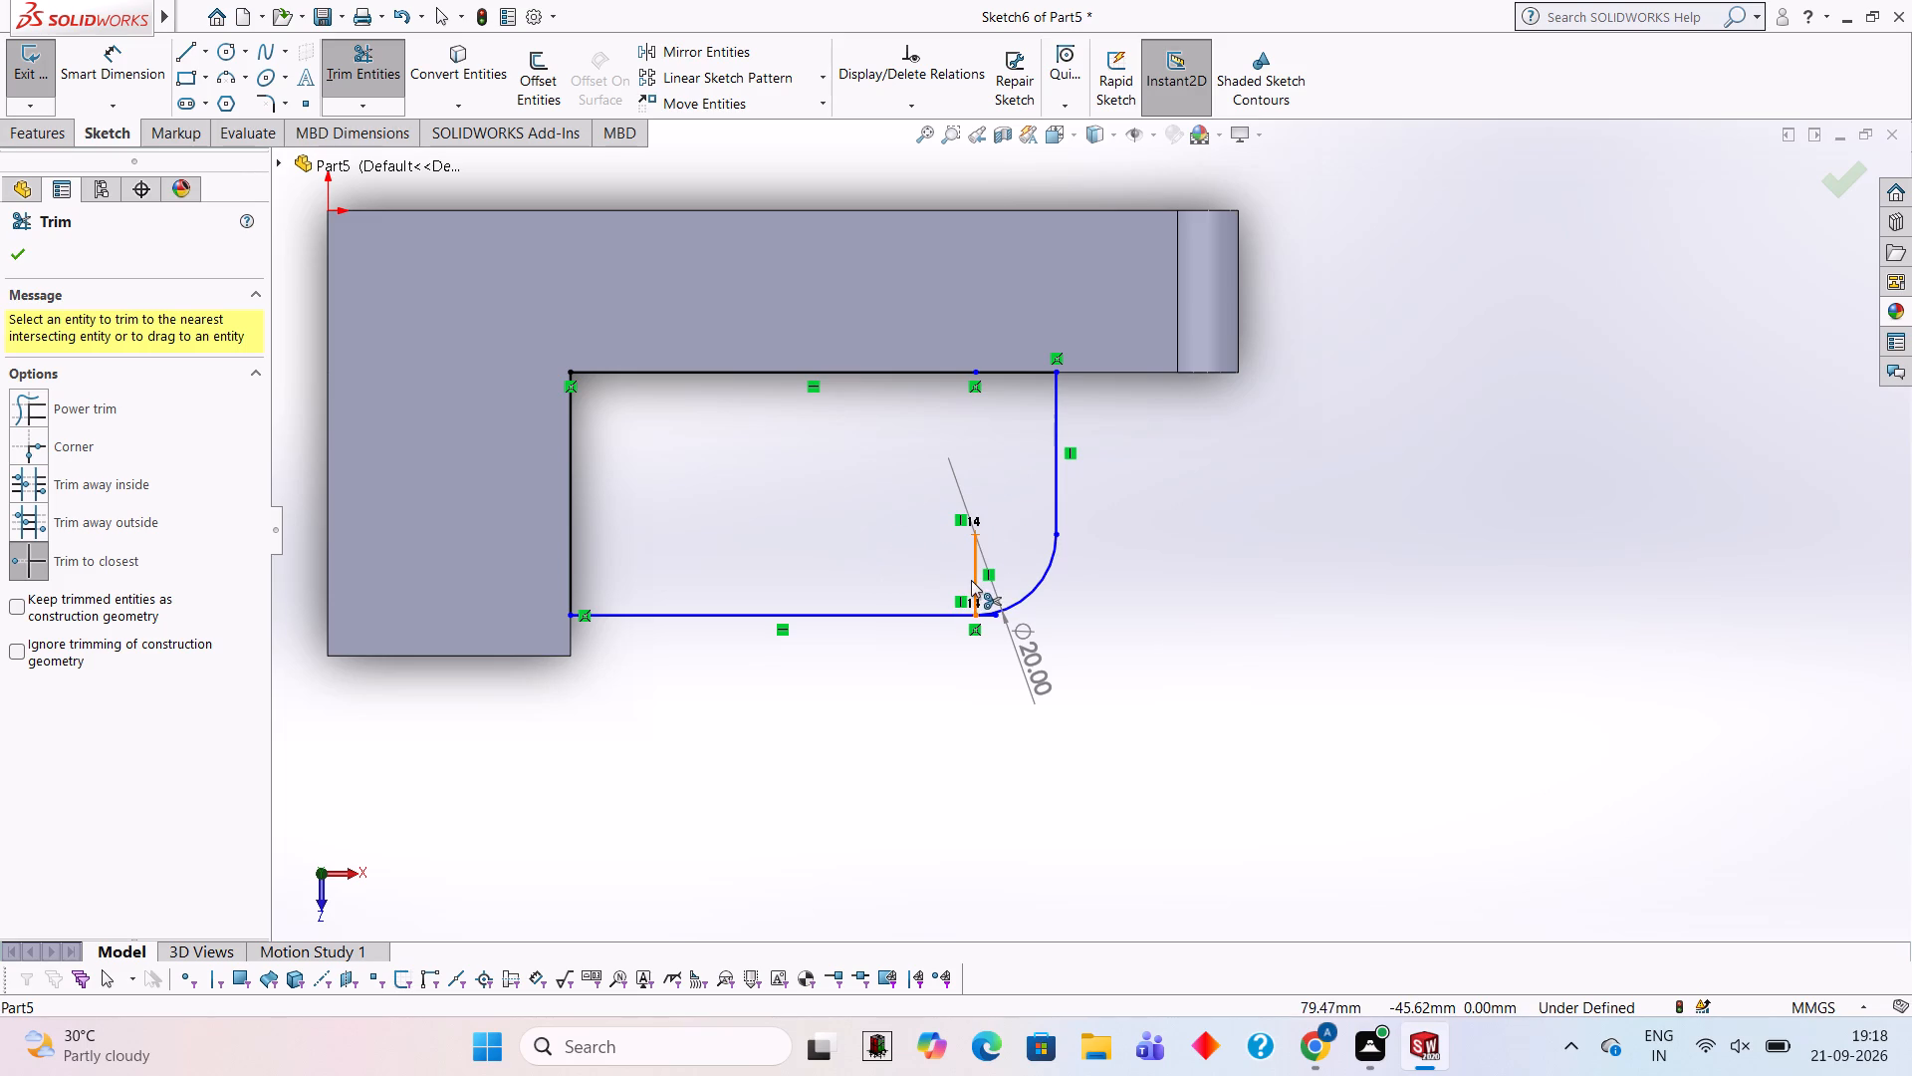
left_click(971, 580)
Trim the short overhang of the lower horizontal line beyond the start of the corner arc.
scroll(989, 588, "down", 5)
scroll(1174, 499, "down", 2)
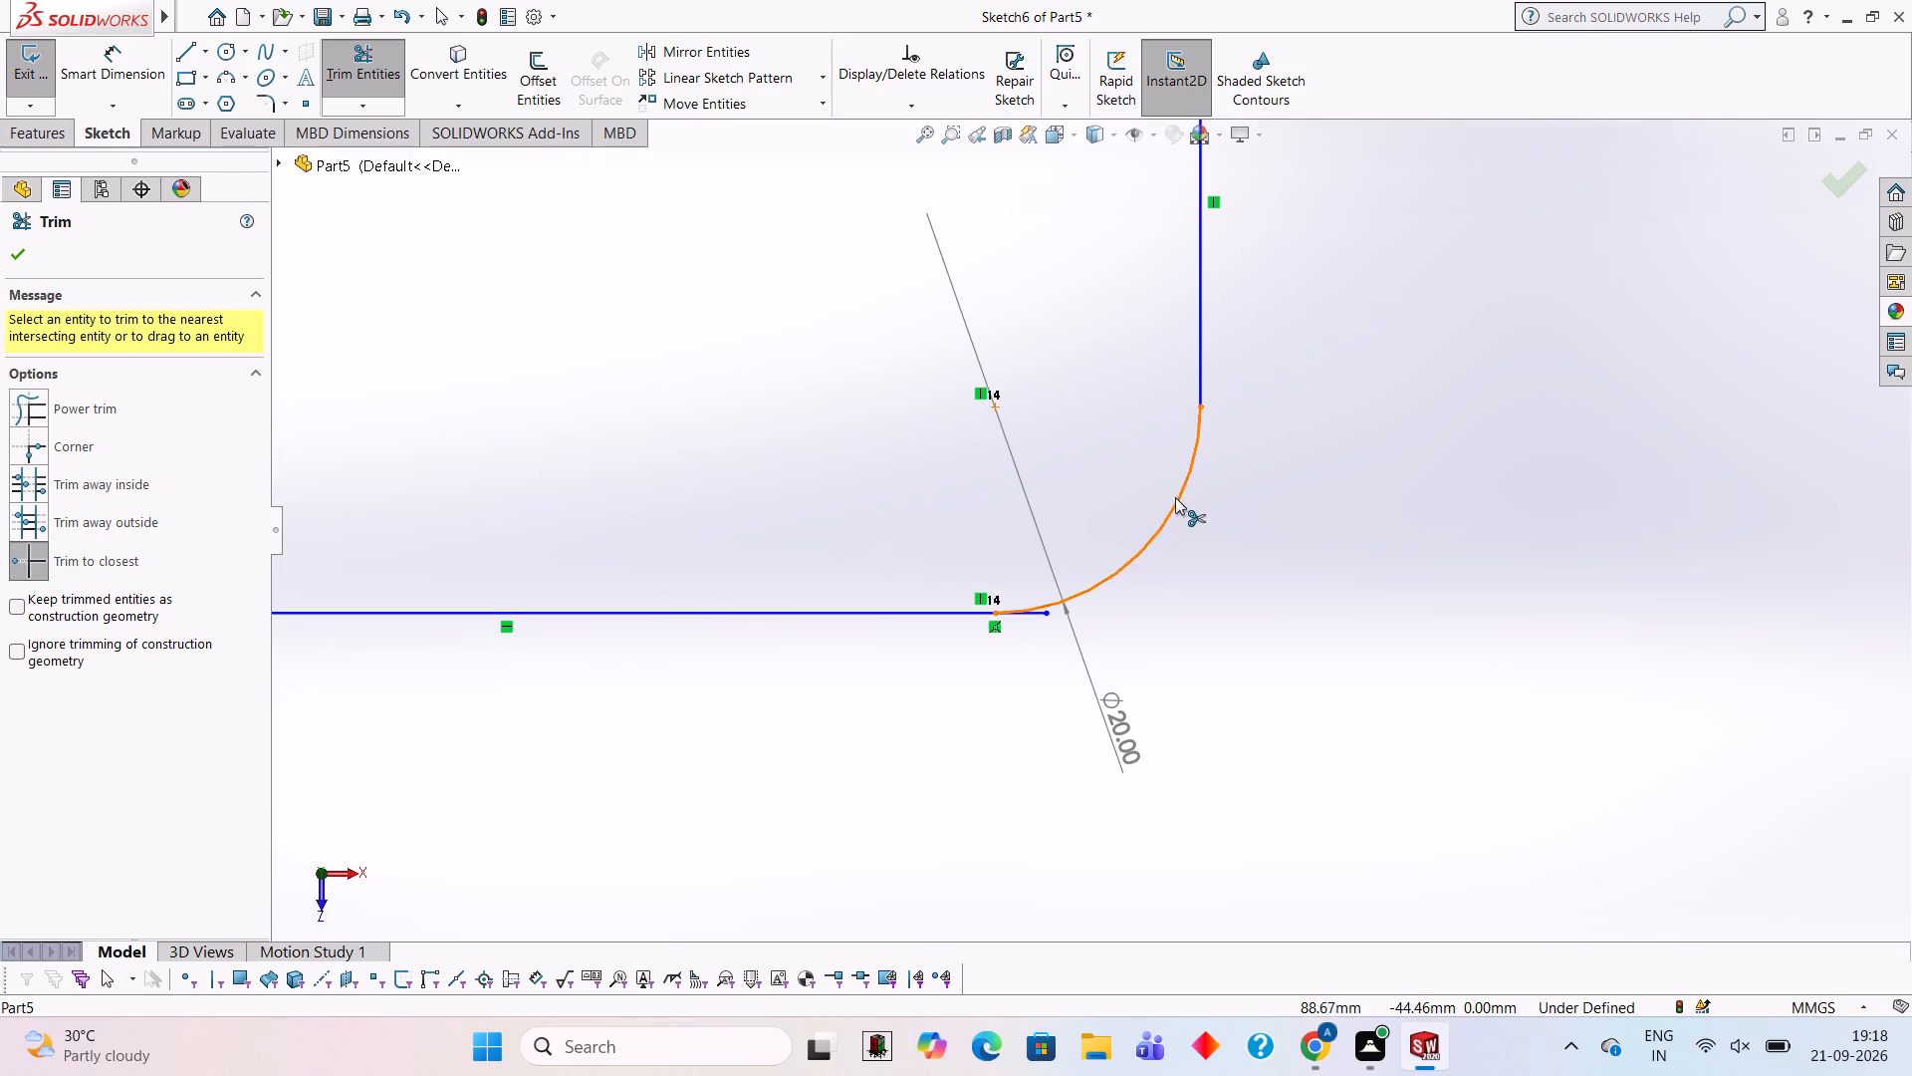
scroll(1175, 497, "down", 2)
scroll(1219, 414, "down", 4)
scroll(1055, 489, "up", 5)
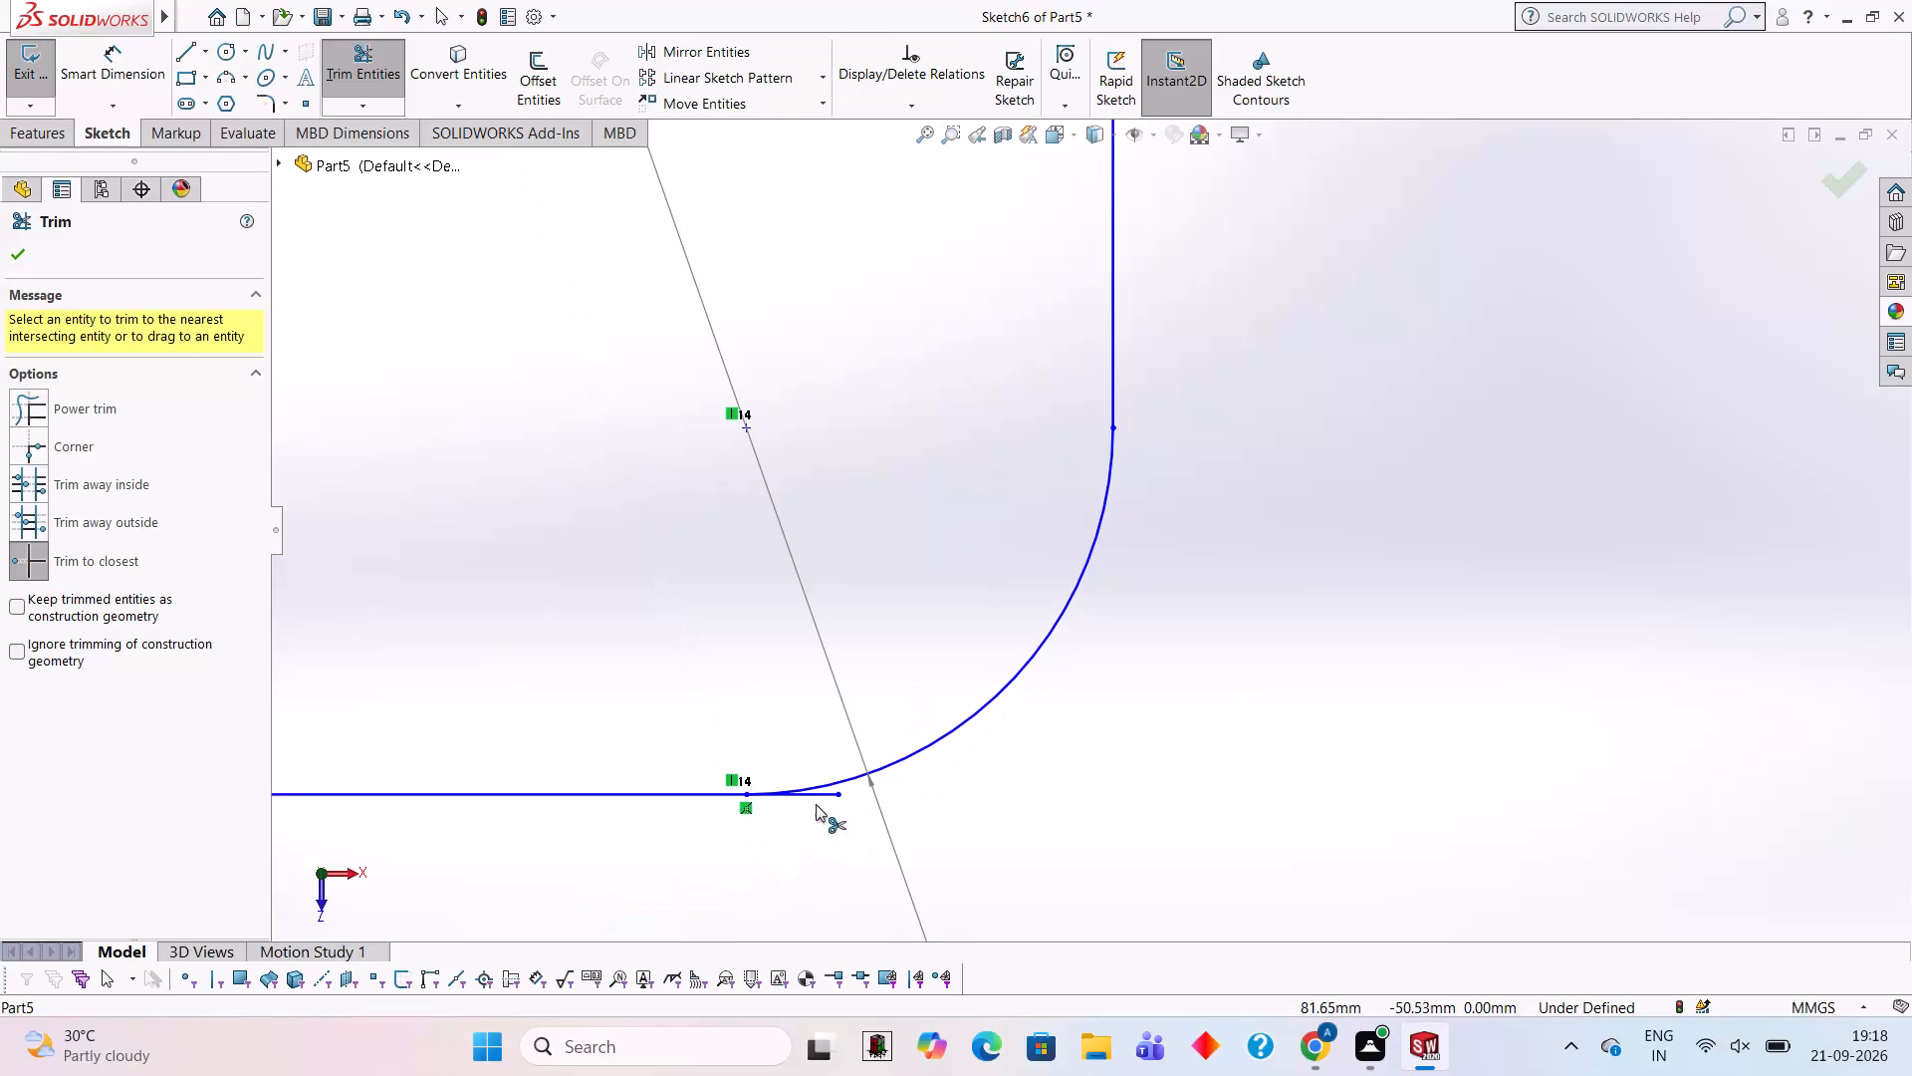
left_click(832, 791)
scroll(889, 747, "up", 8)
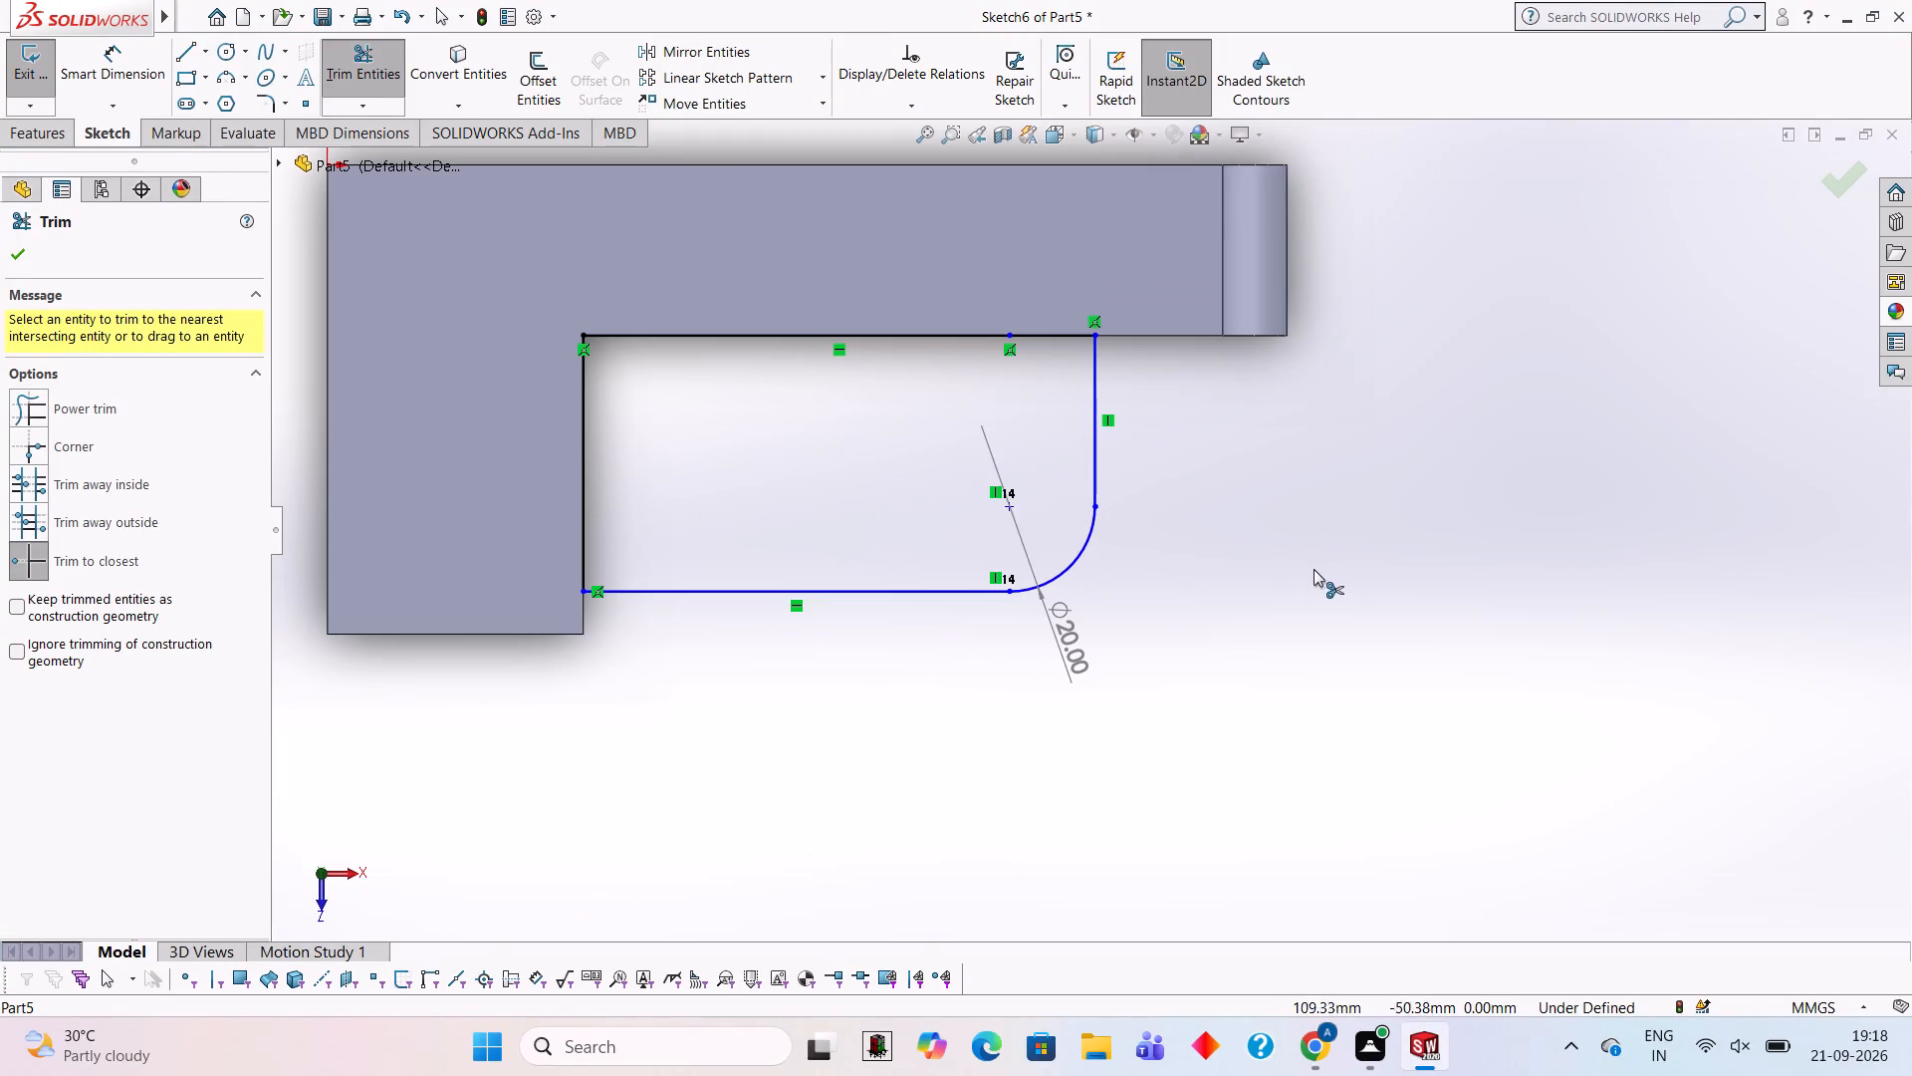
key("Escape")
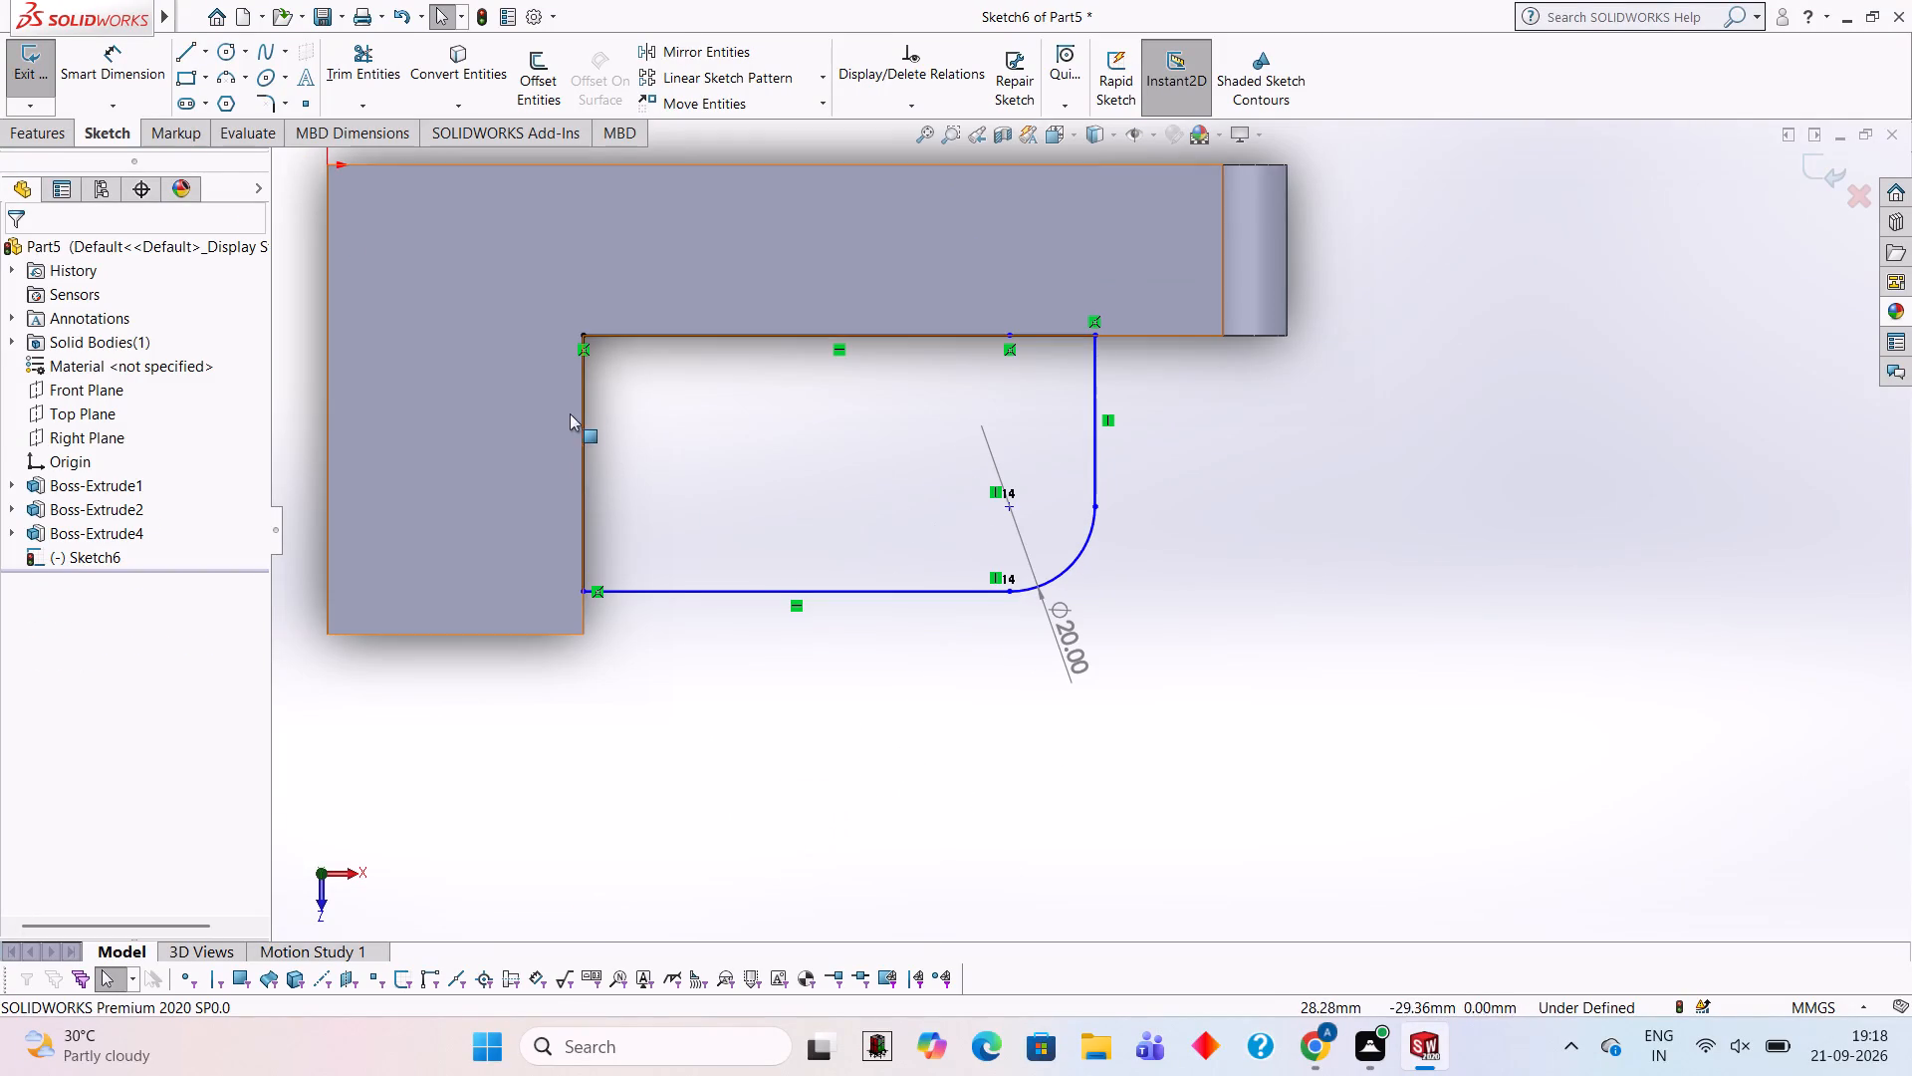
Extrude the enclosed rounded-corner profile as a merged boss 20 mm deep, with the direction reversed.
left_click(55, 134)
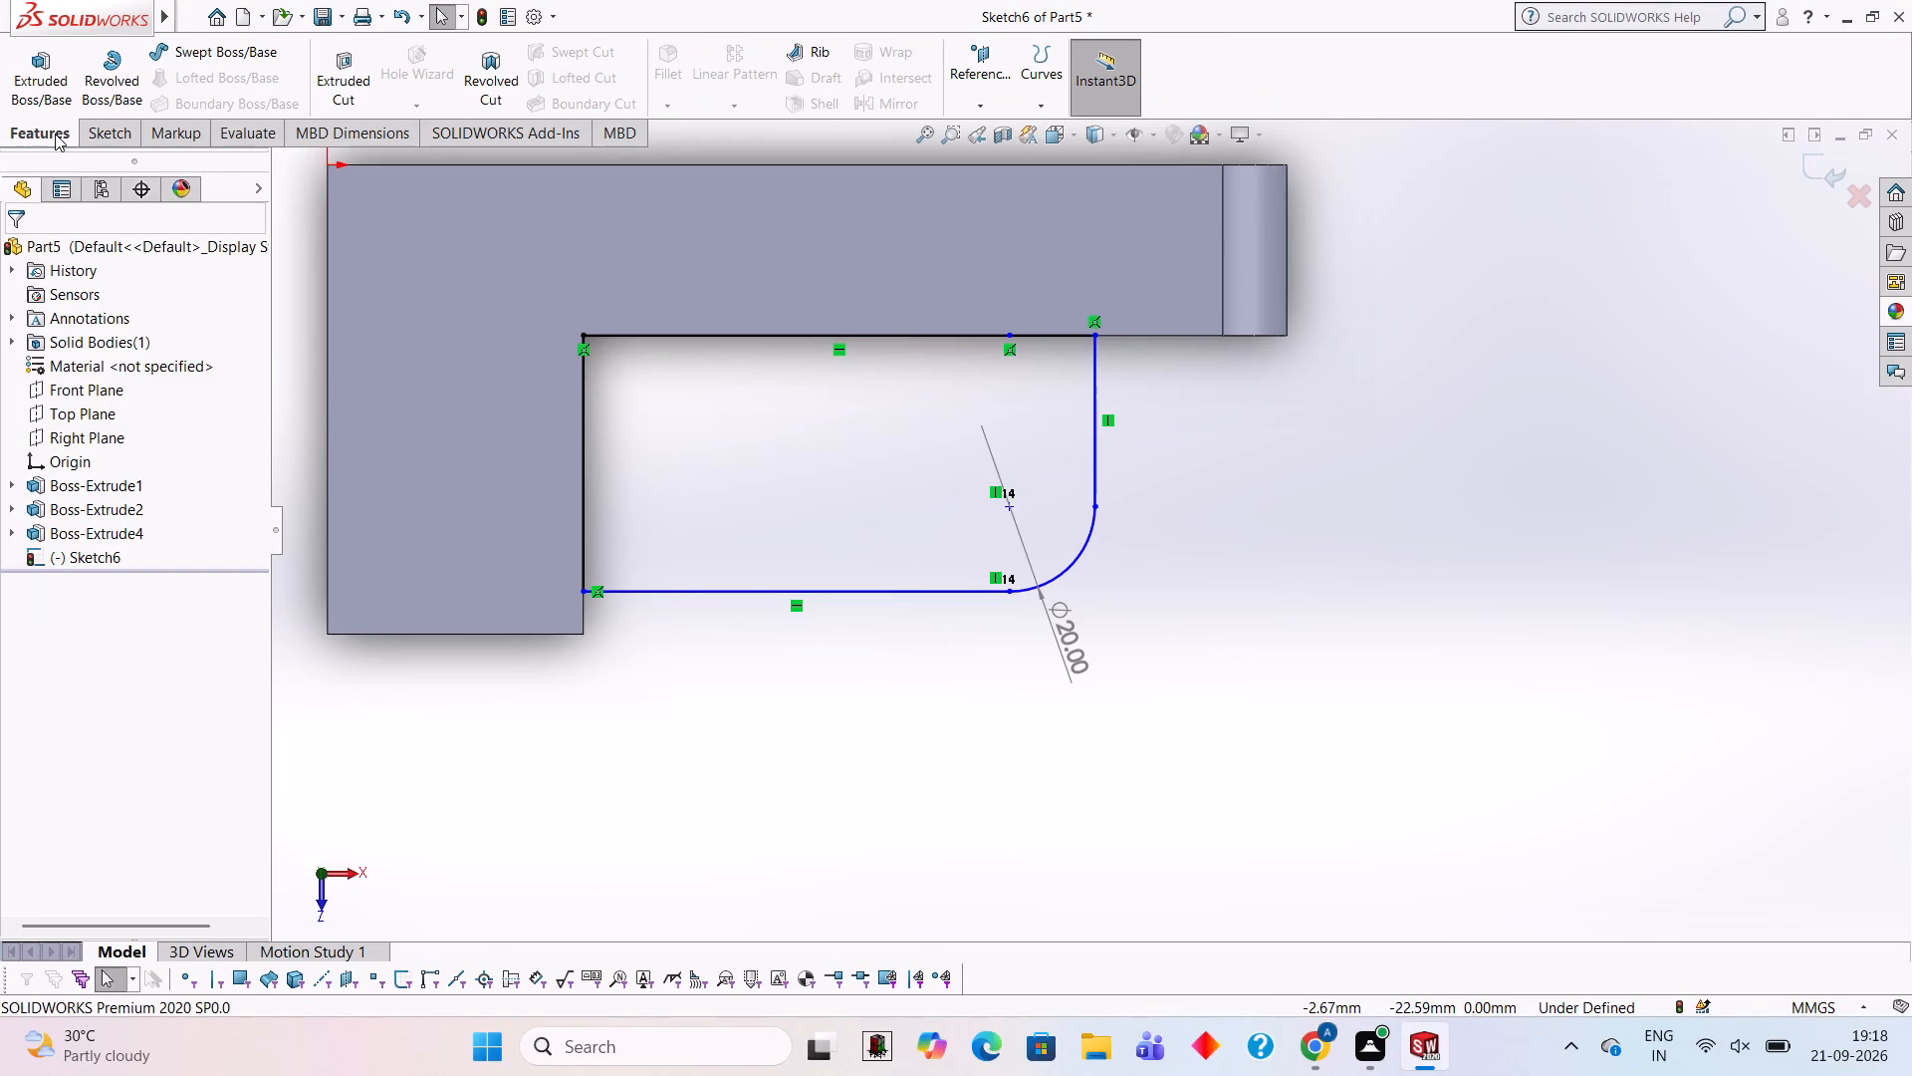
left_click(62, 97)
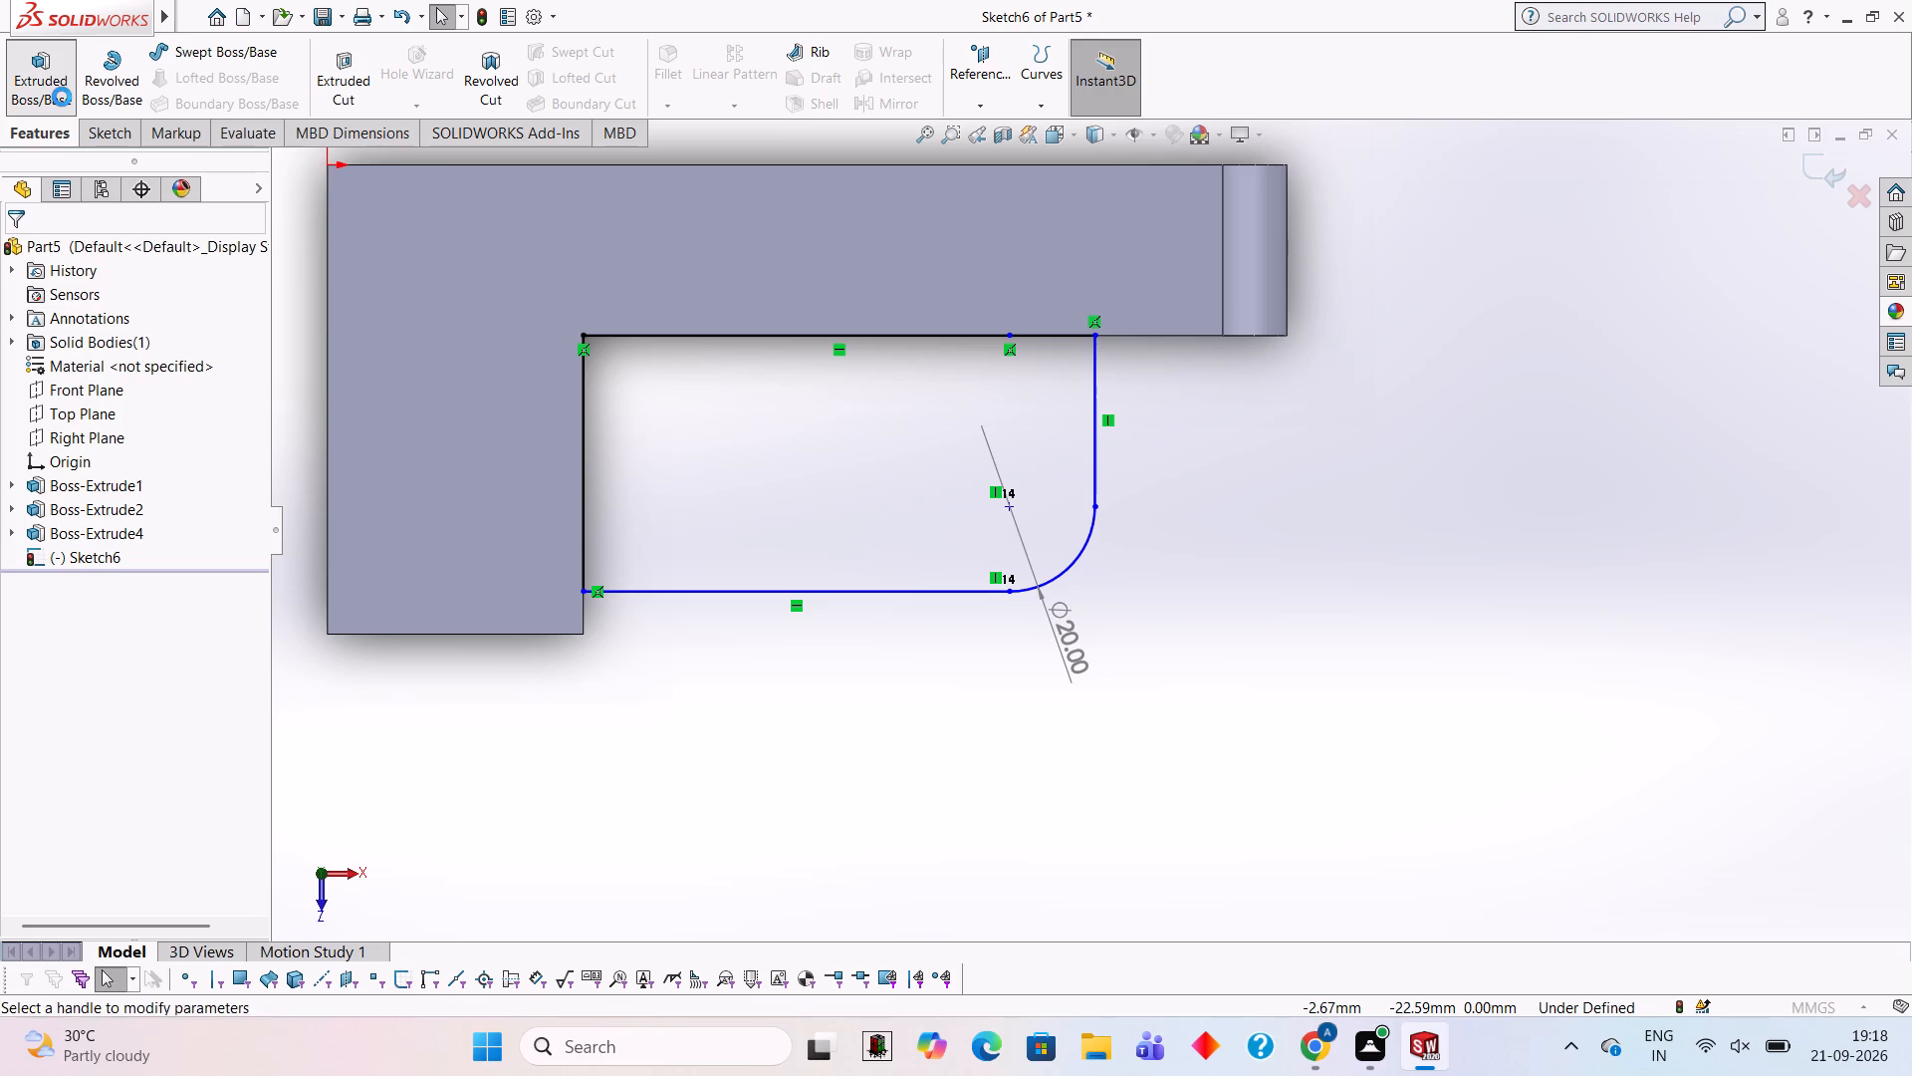
left_click(662, 425)
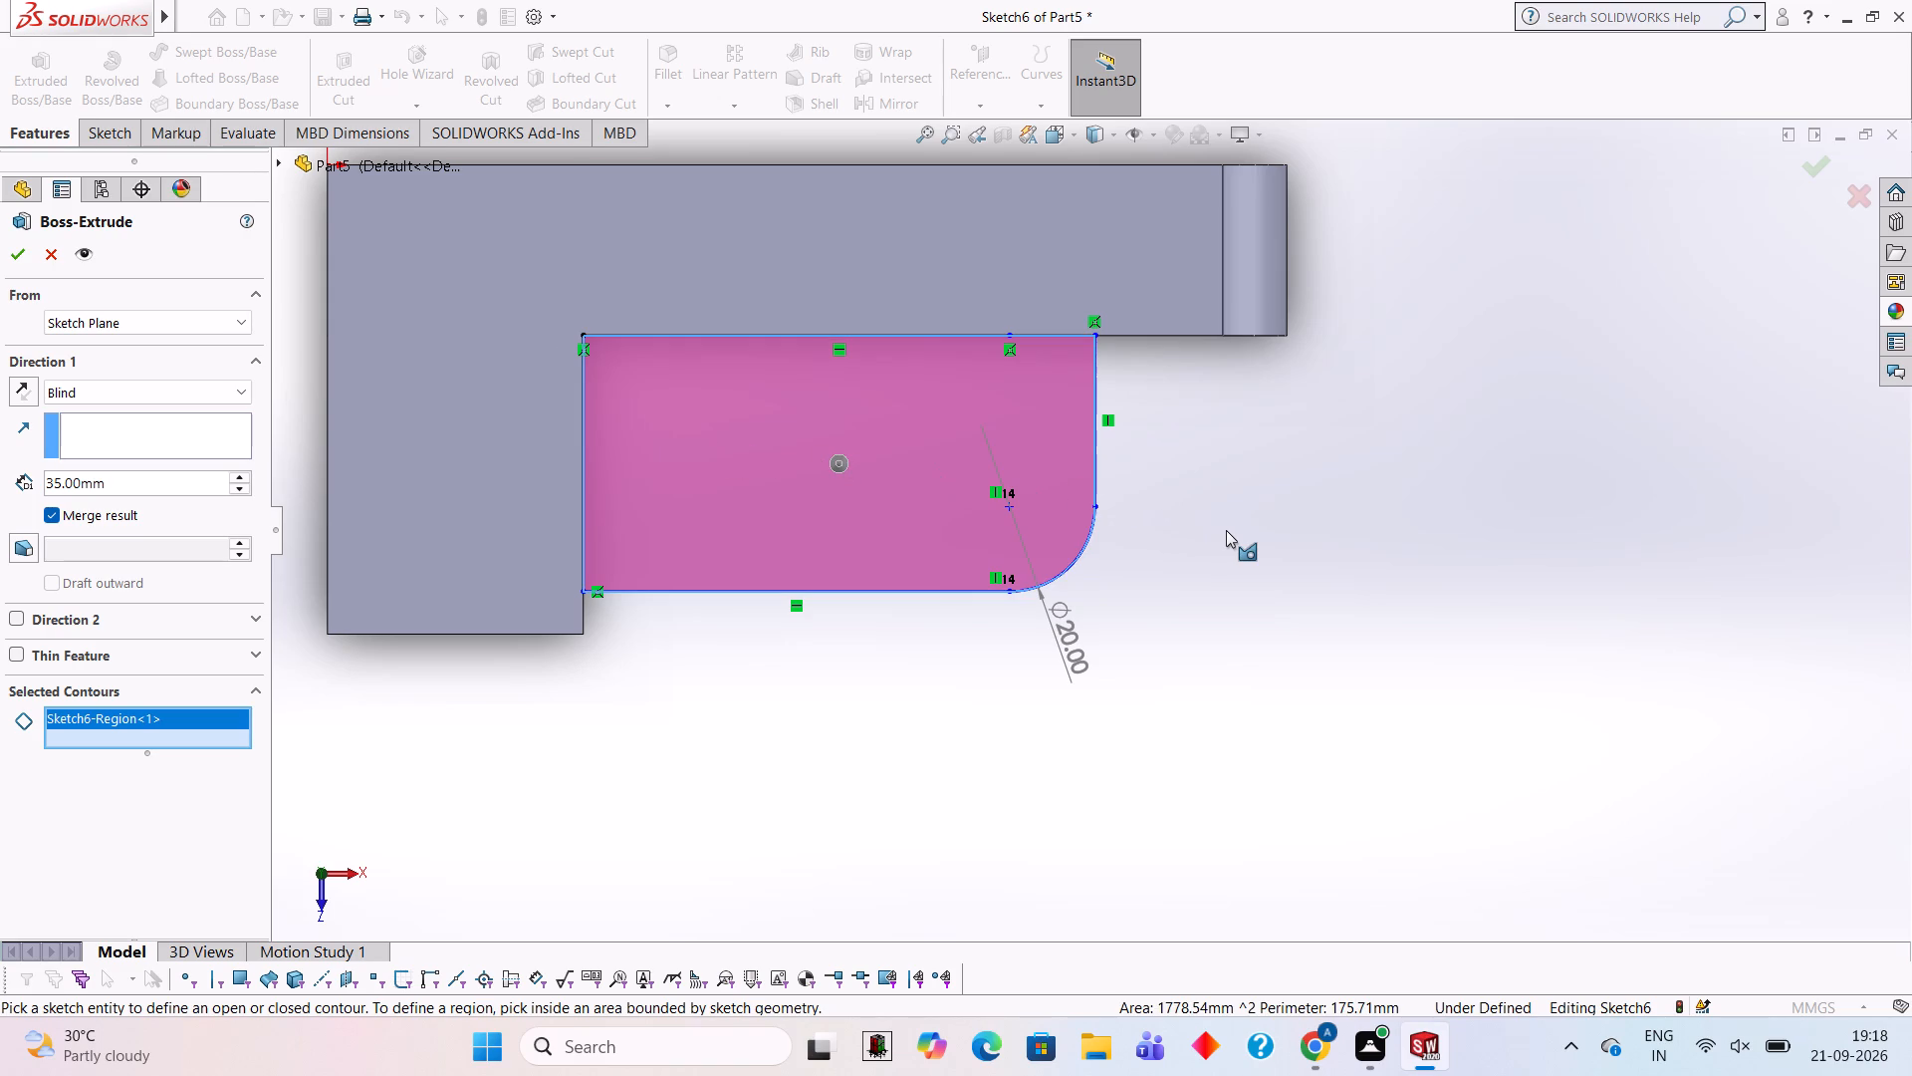
left_click(181, 480)
key("BackSpace")
key("BackSpace")
key("BackSpace")
key("BackSpace")
key("BackSpace")
key("BackSpace")
key("BackSpace")
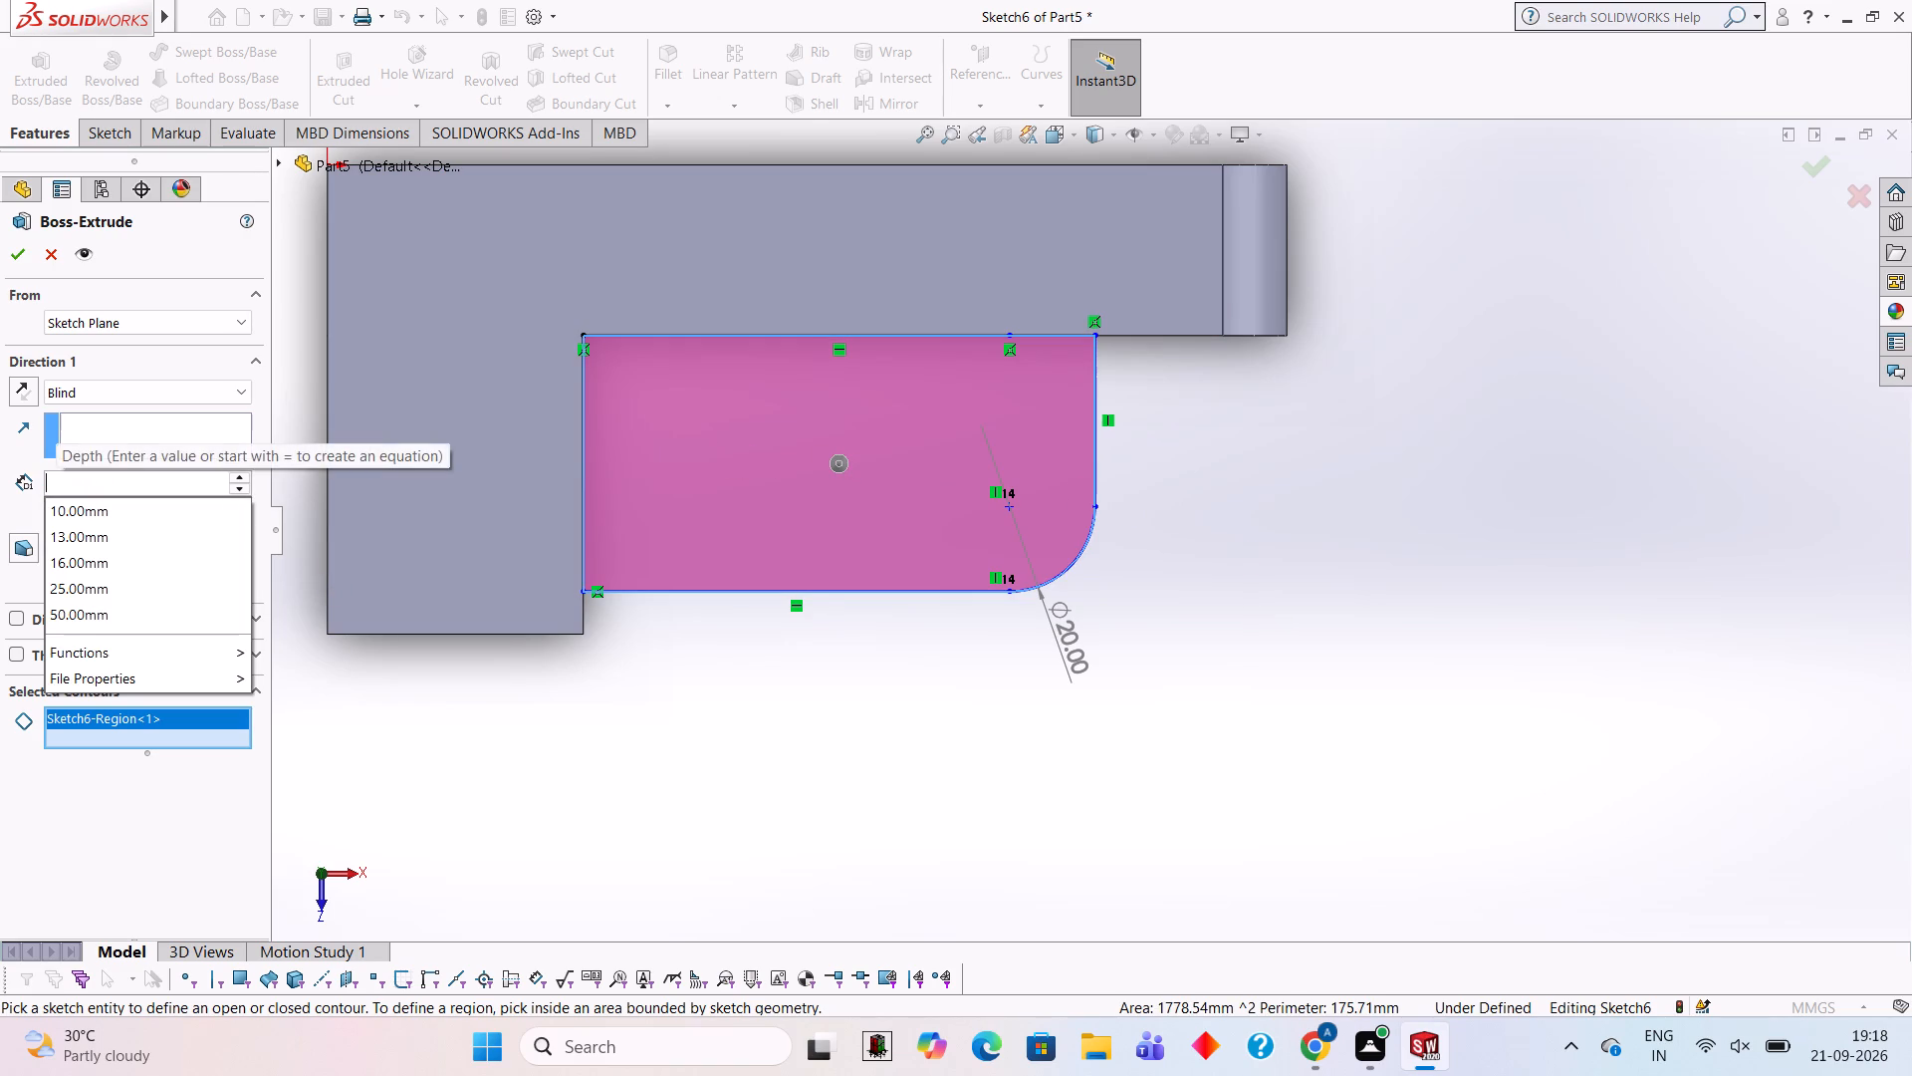
type("20")
key("Return")
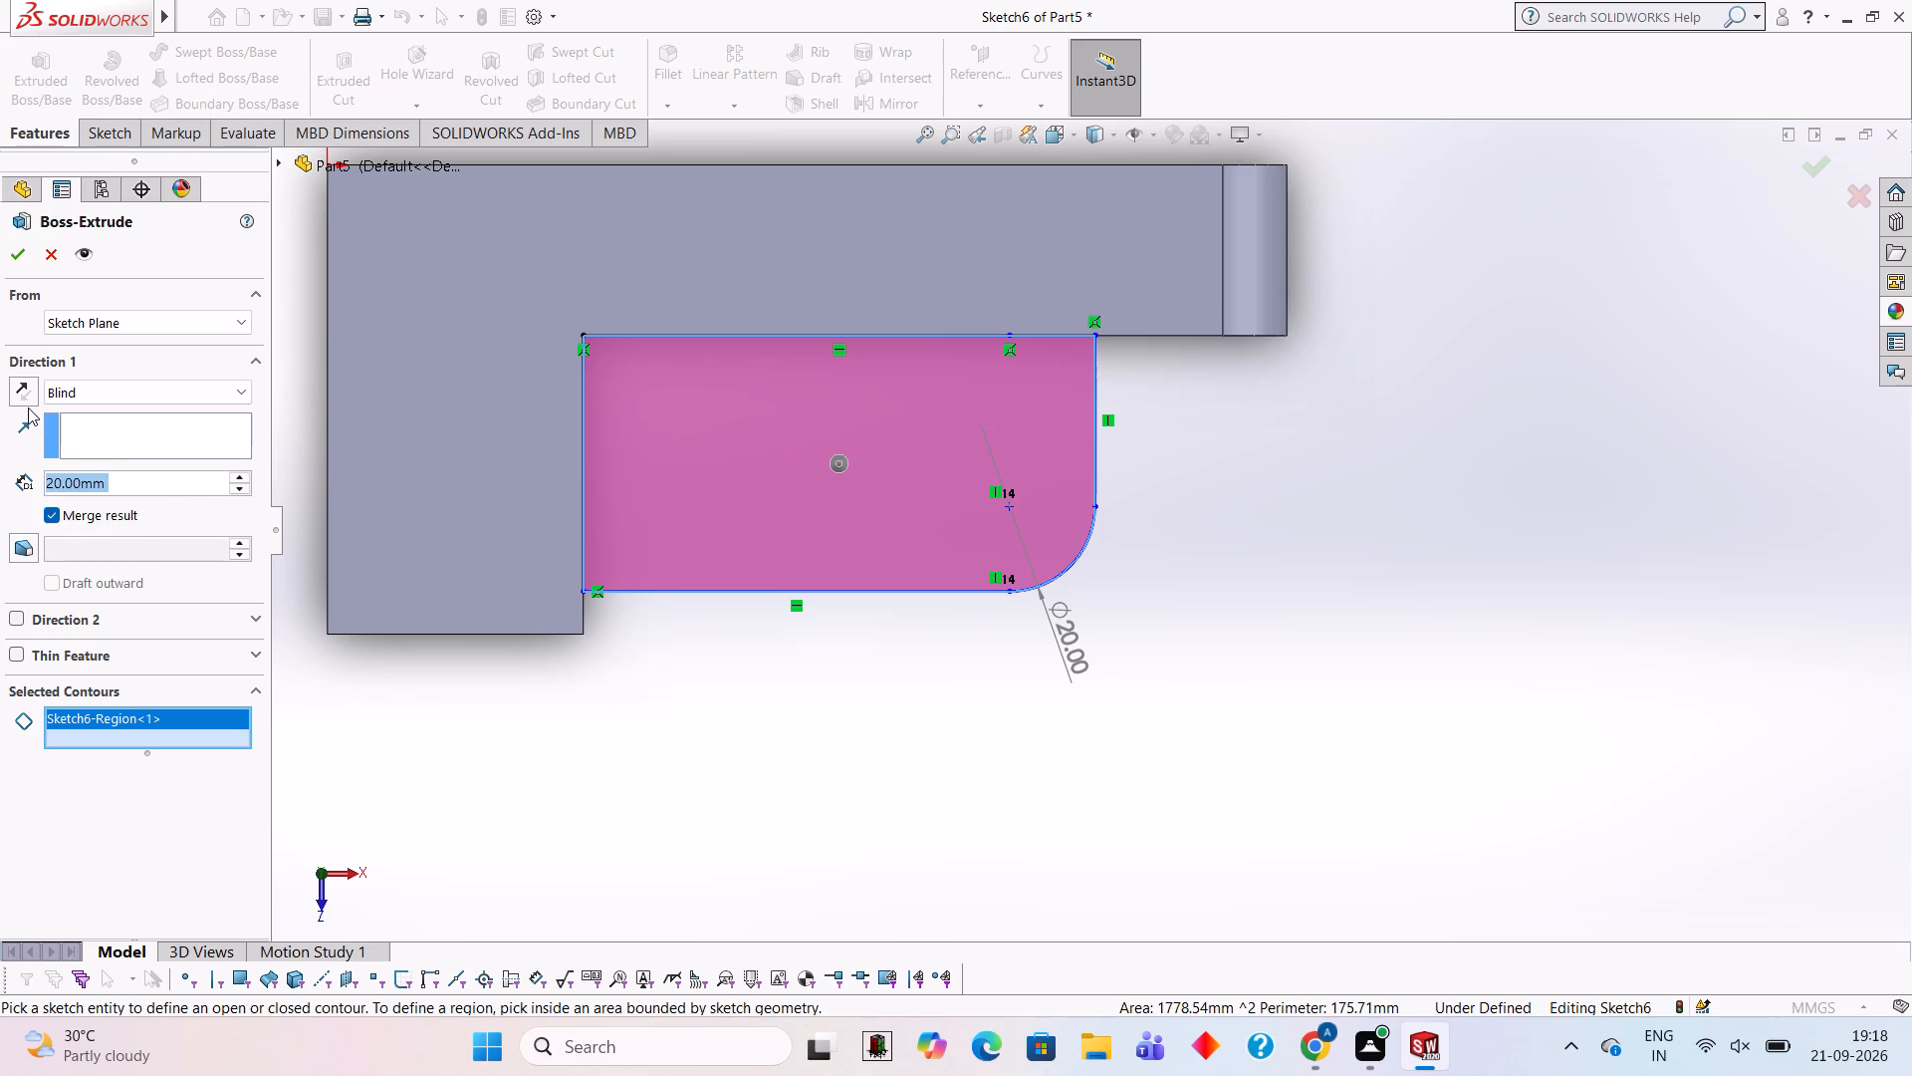
left_click(4, 391)
left_click(34, 396)
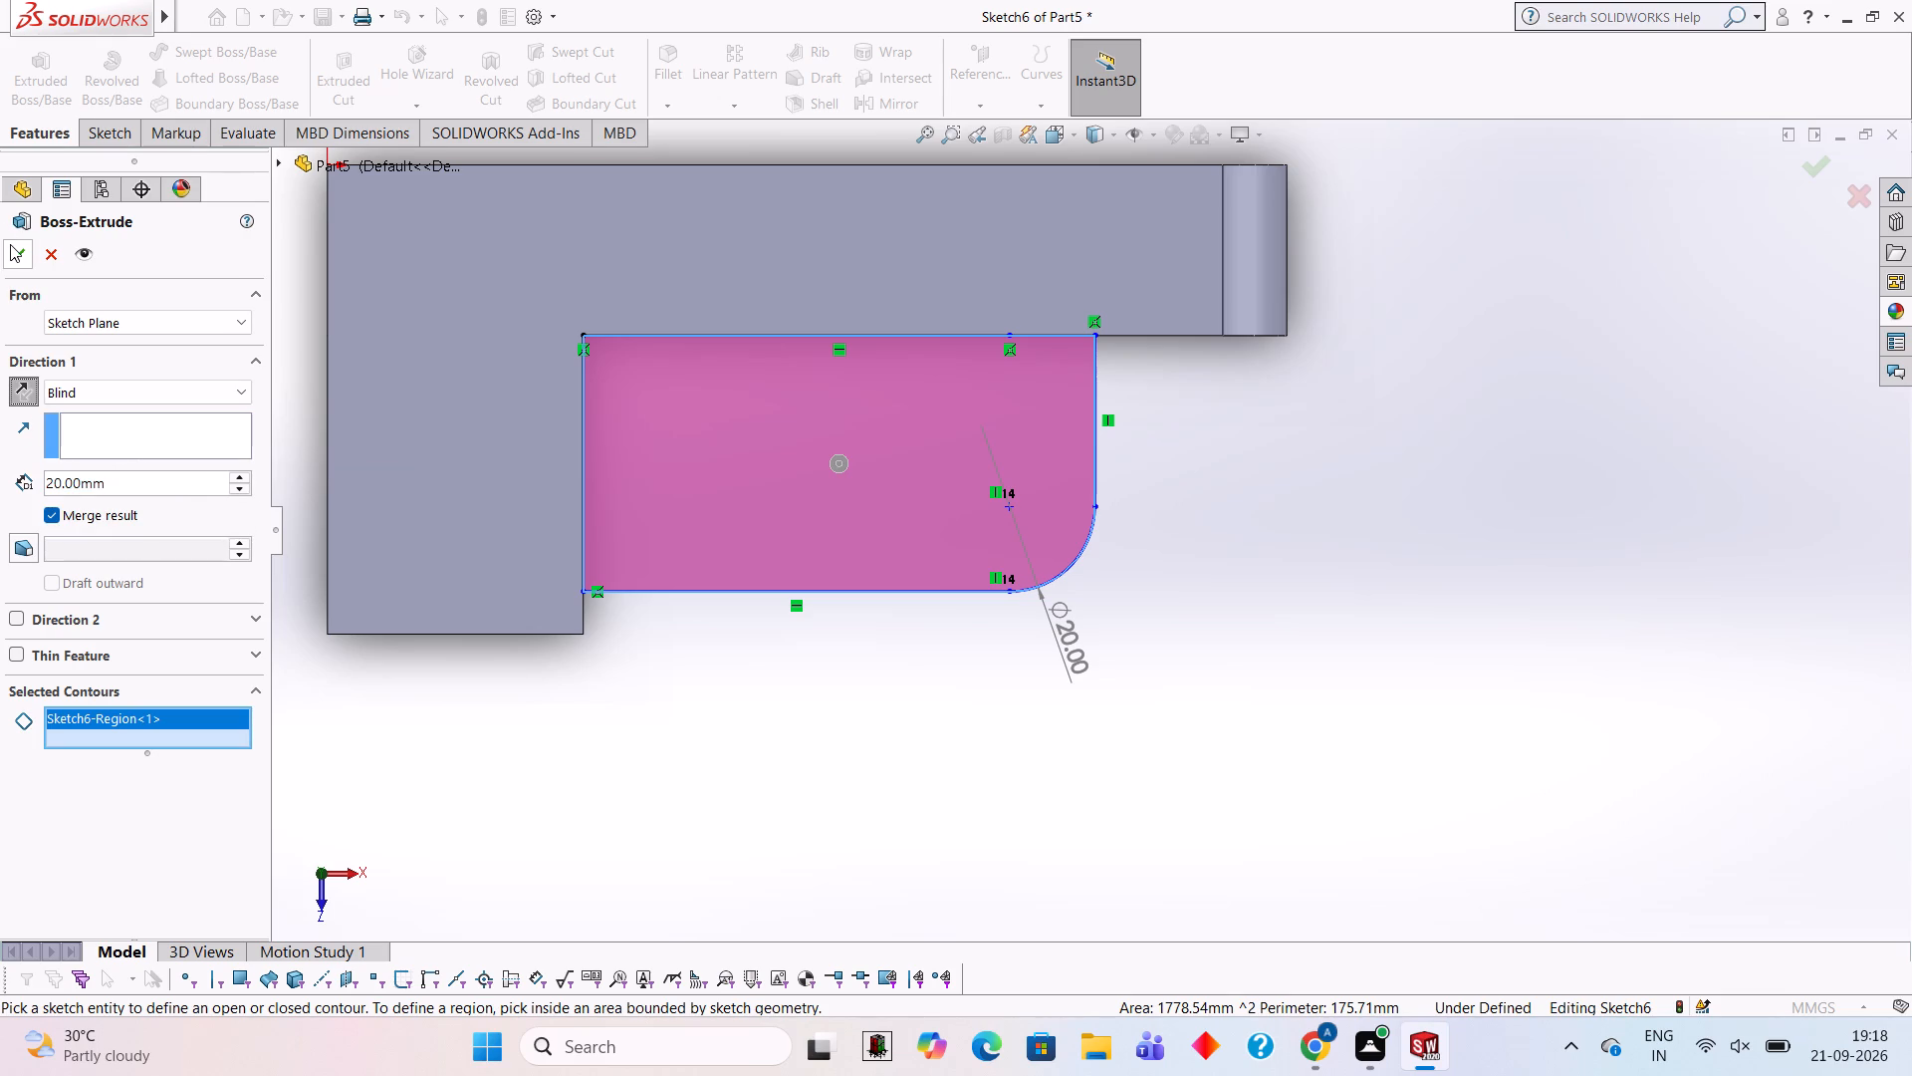
left_click(10, 244)
left_click(1111, 390)
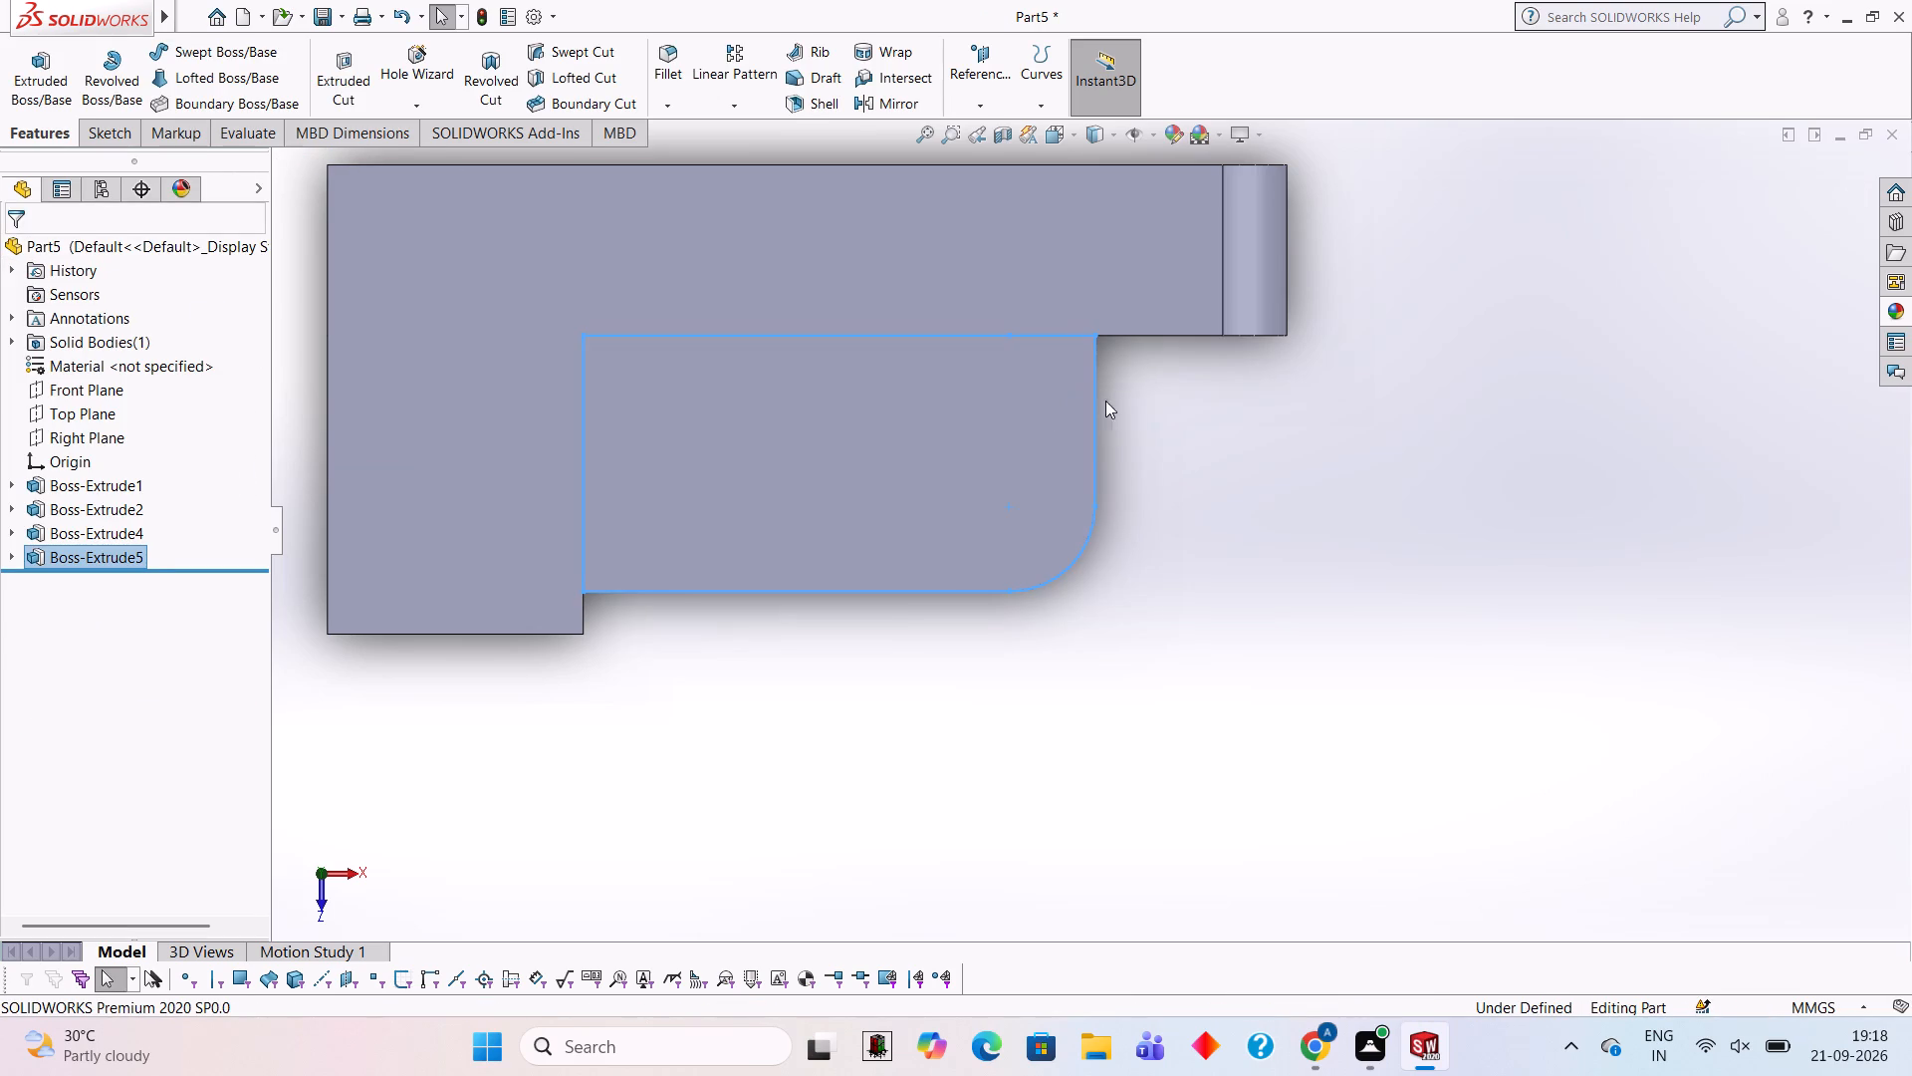
Examine the part from several sides, including its underside and the new rounded-corner boss.
middle_click_drag(1021, 759, 928, 252)
scroll(1026, 759, "up", 1)
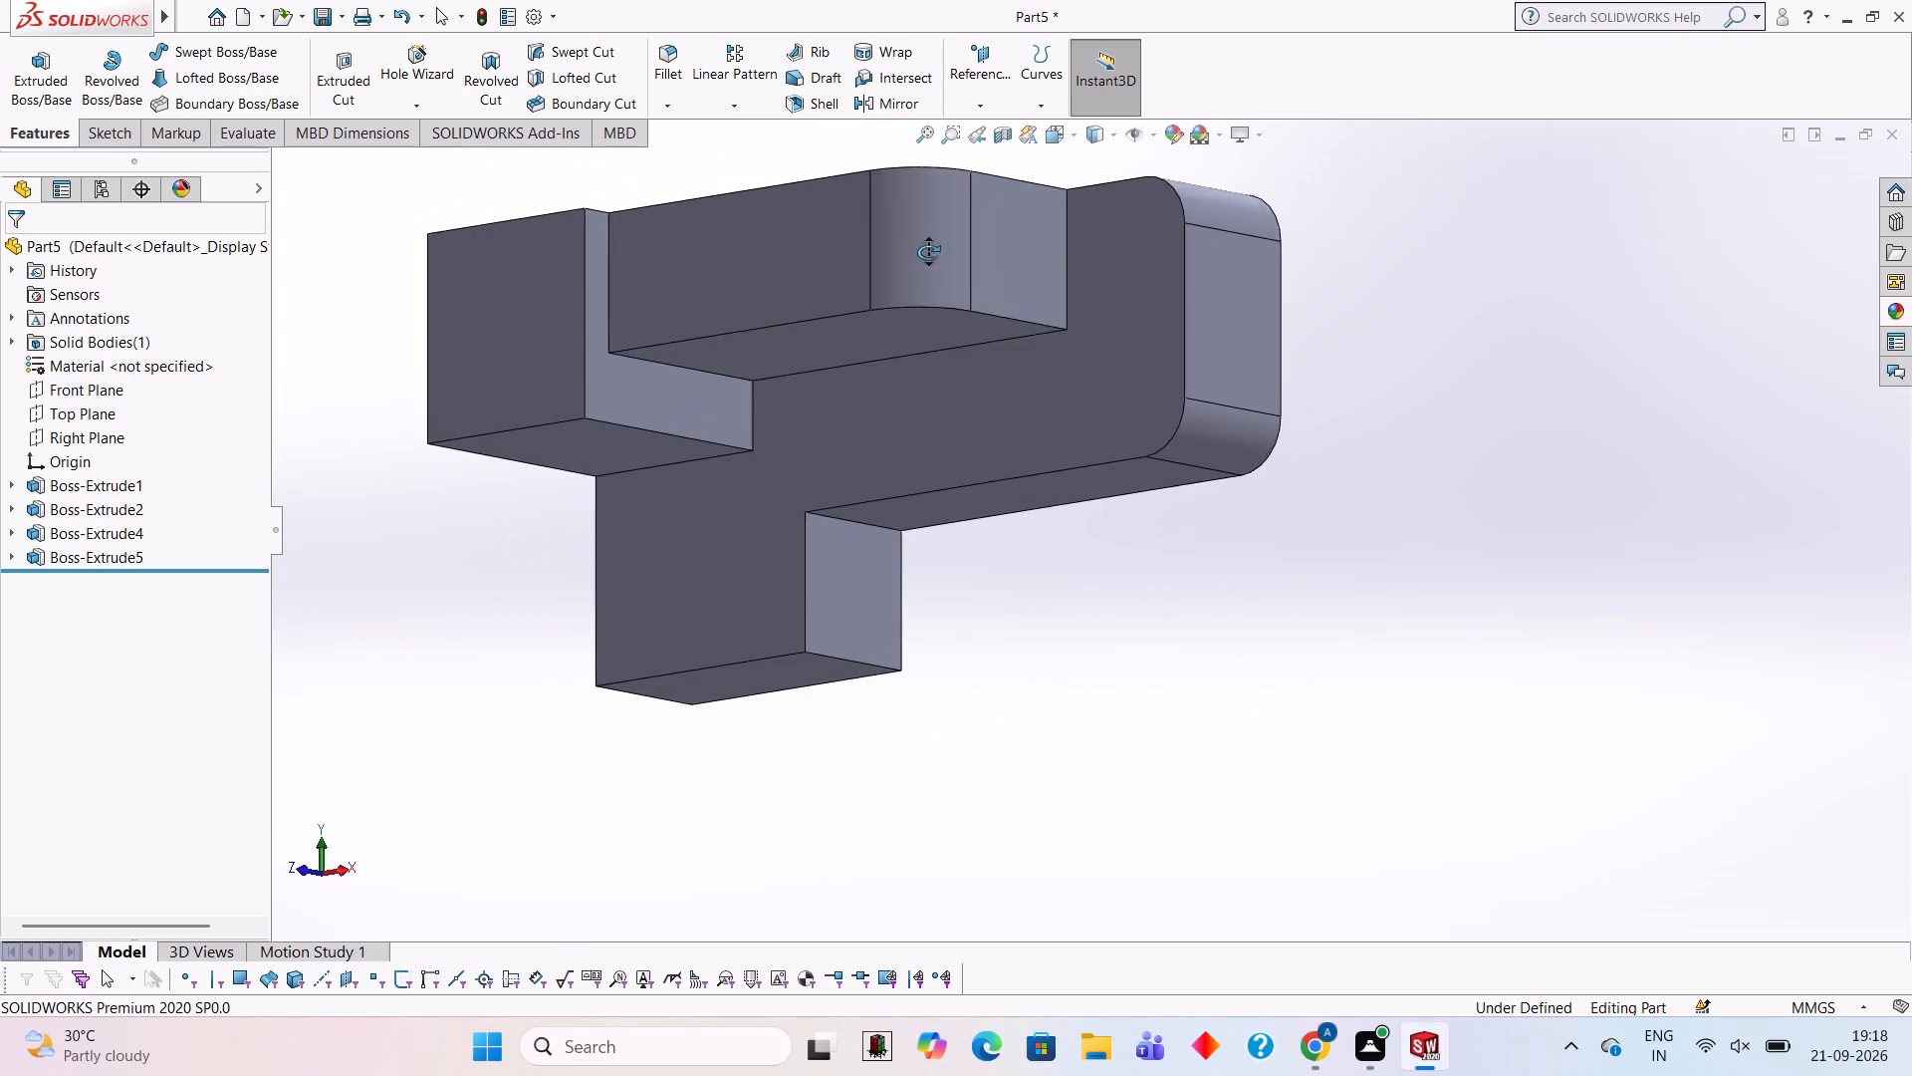
middle_click_drag(928, 252, 933, 252)
scroll(1272, 621, "up", 1)
middle_click_drag(1272, 621, 1305, 555)
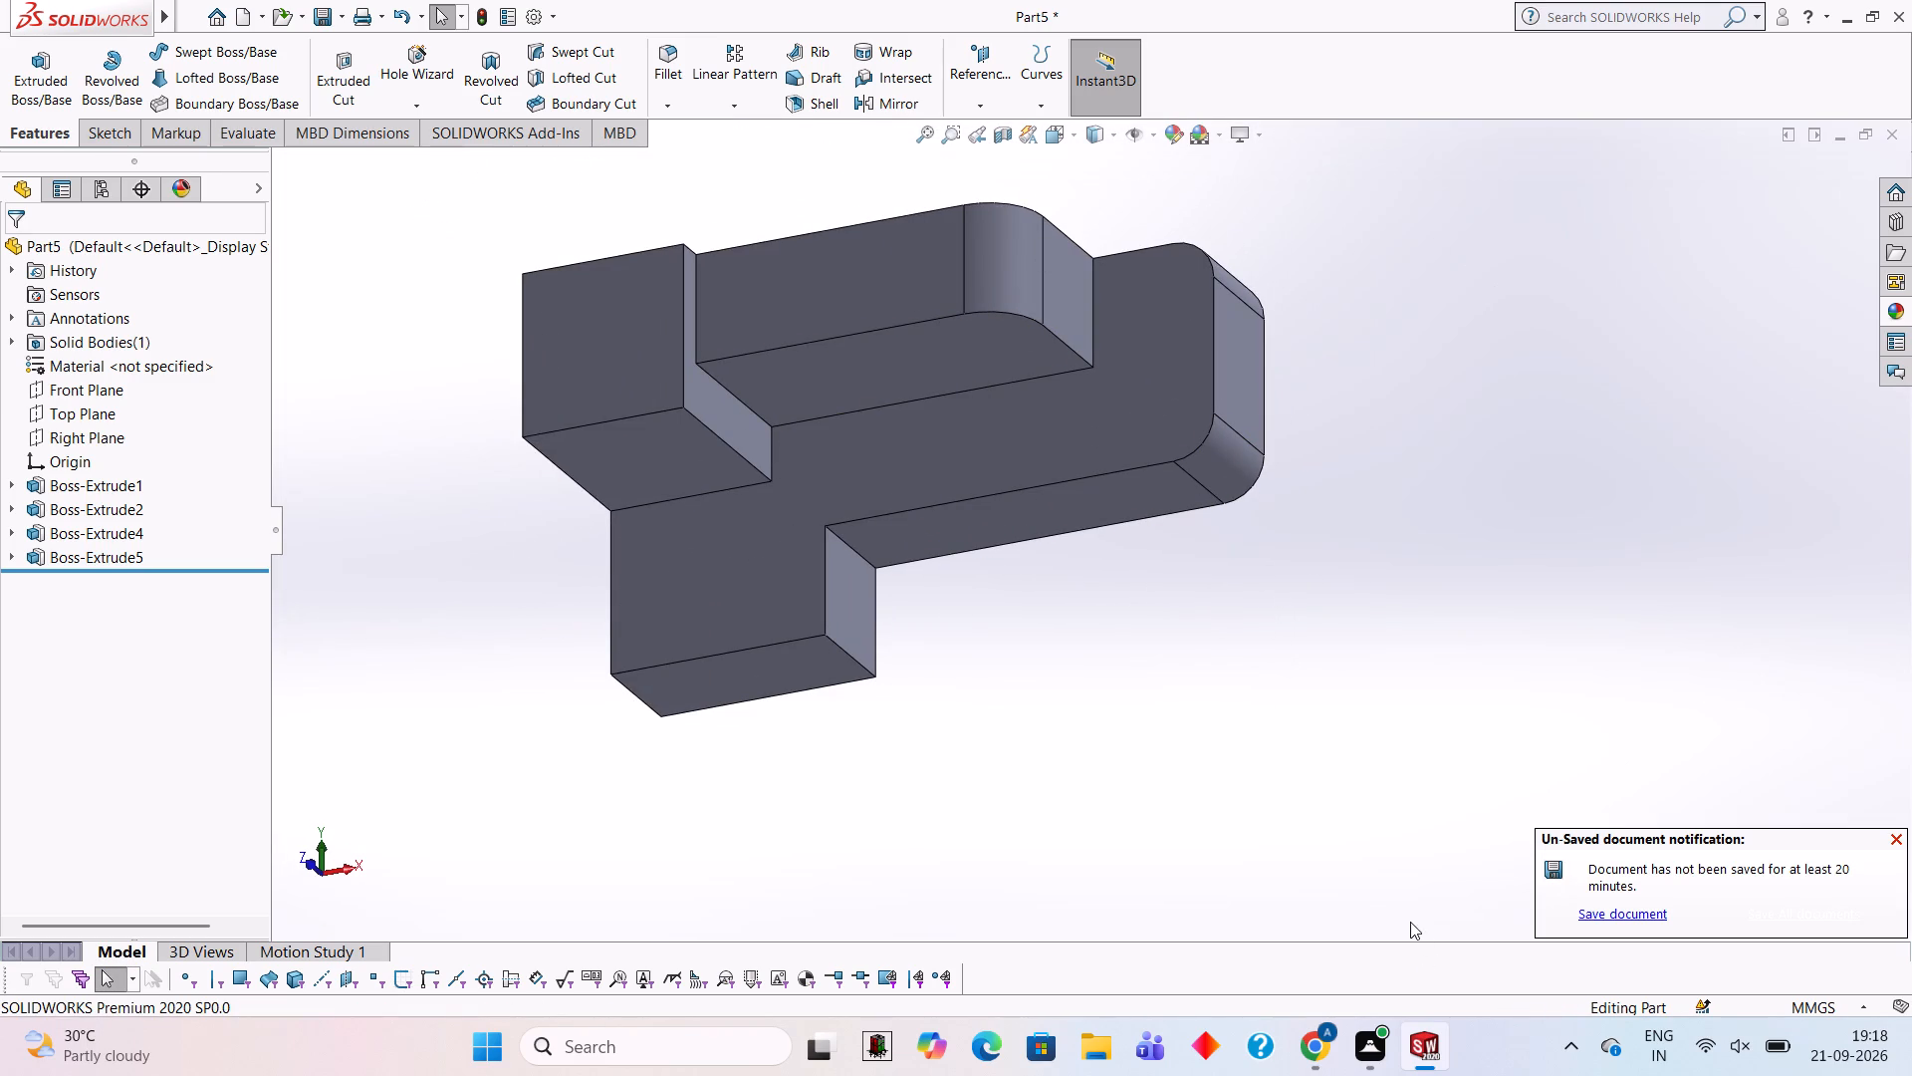
middle_click_drag(1487, 571, 1570, 528)
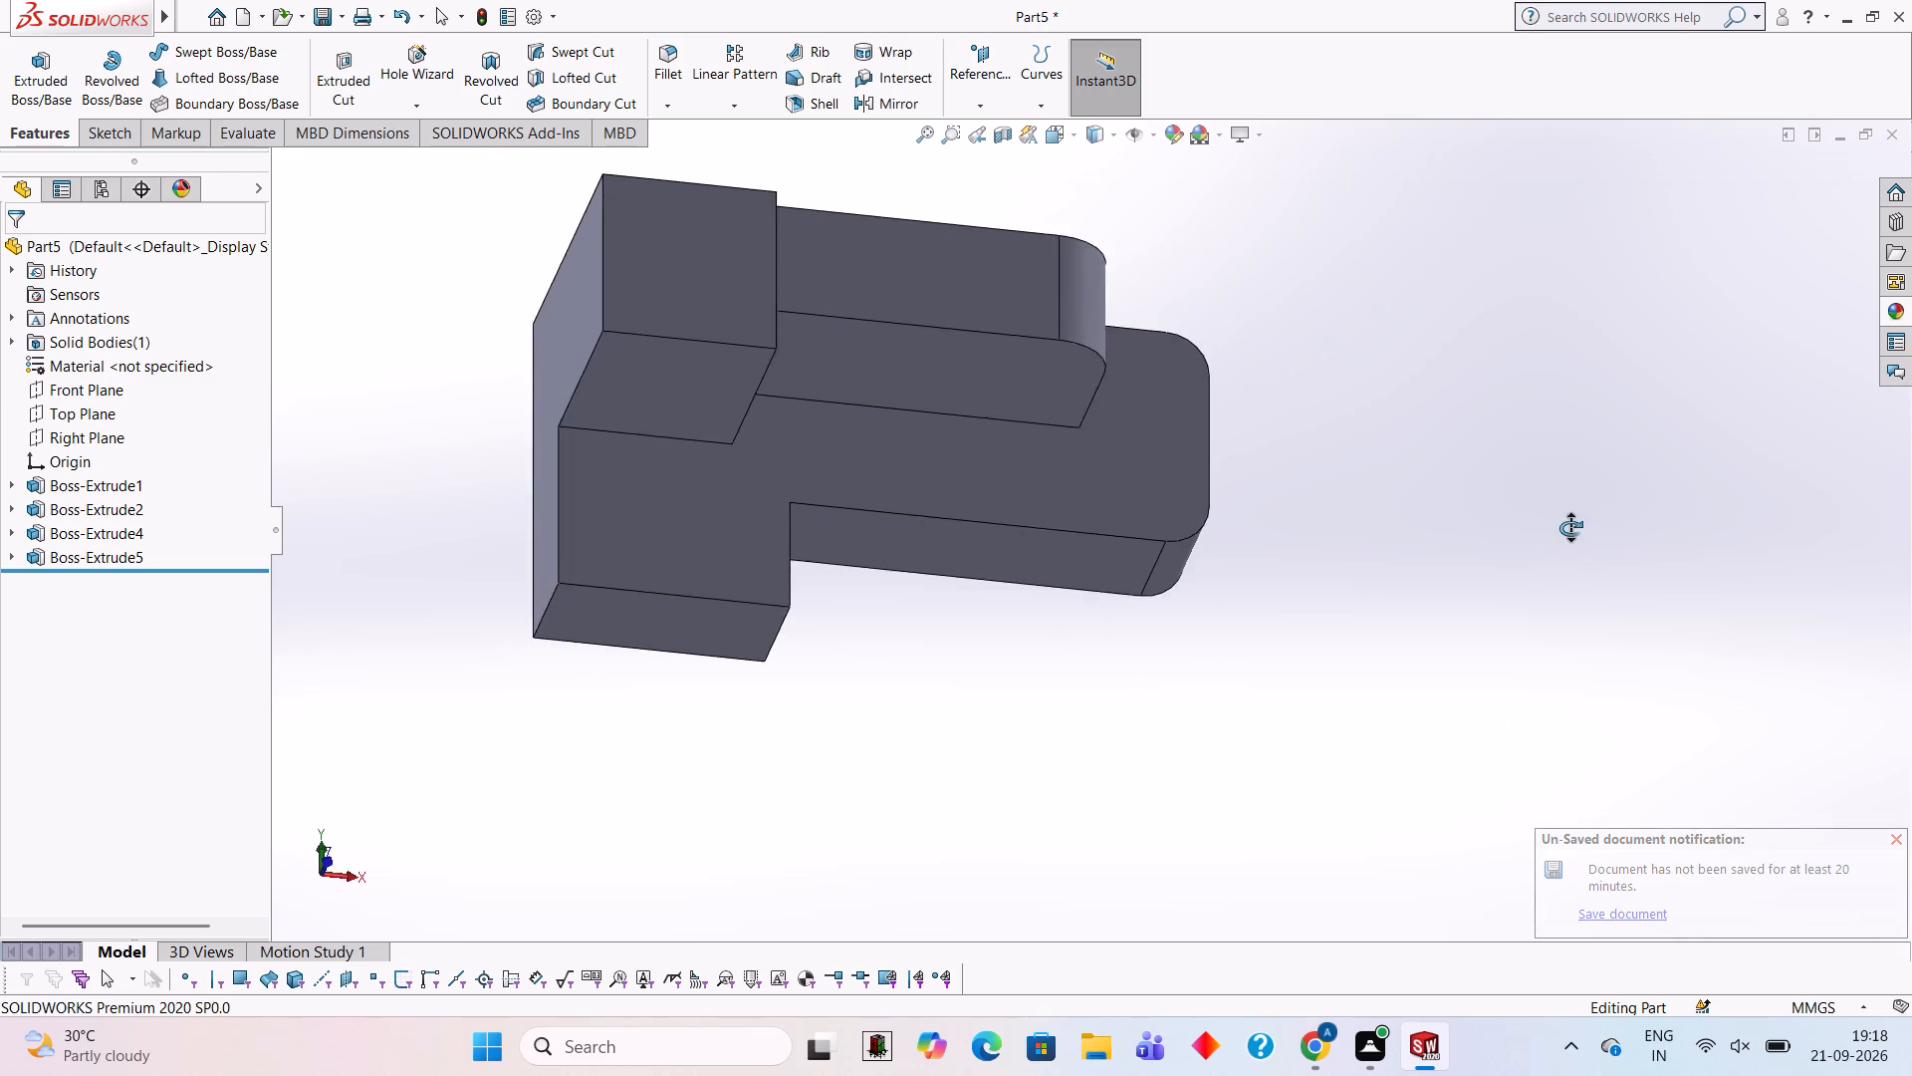
middle_click_drag(1570, 528, 1553, 358)
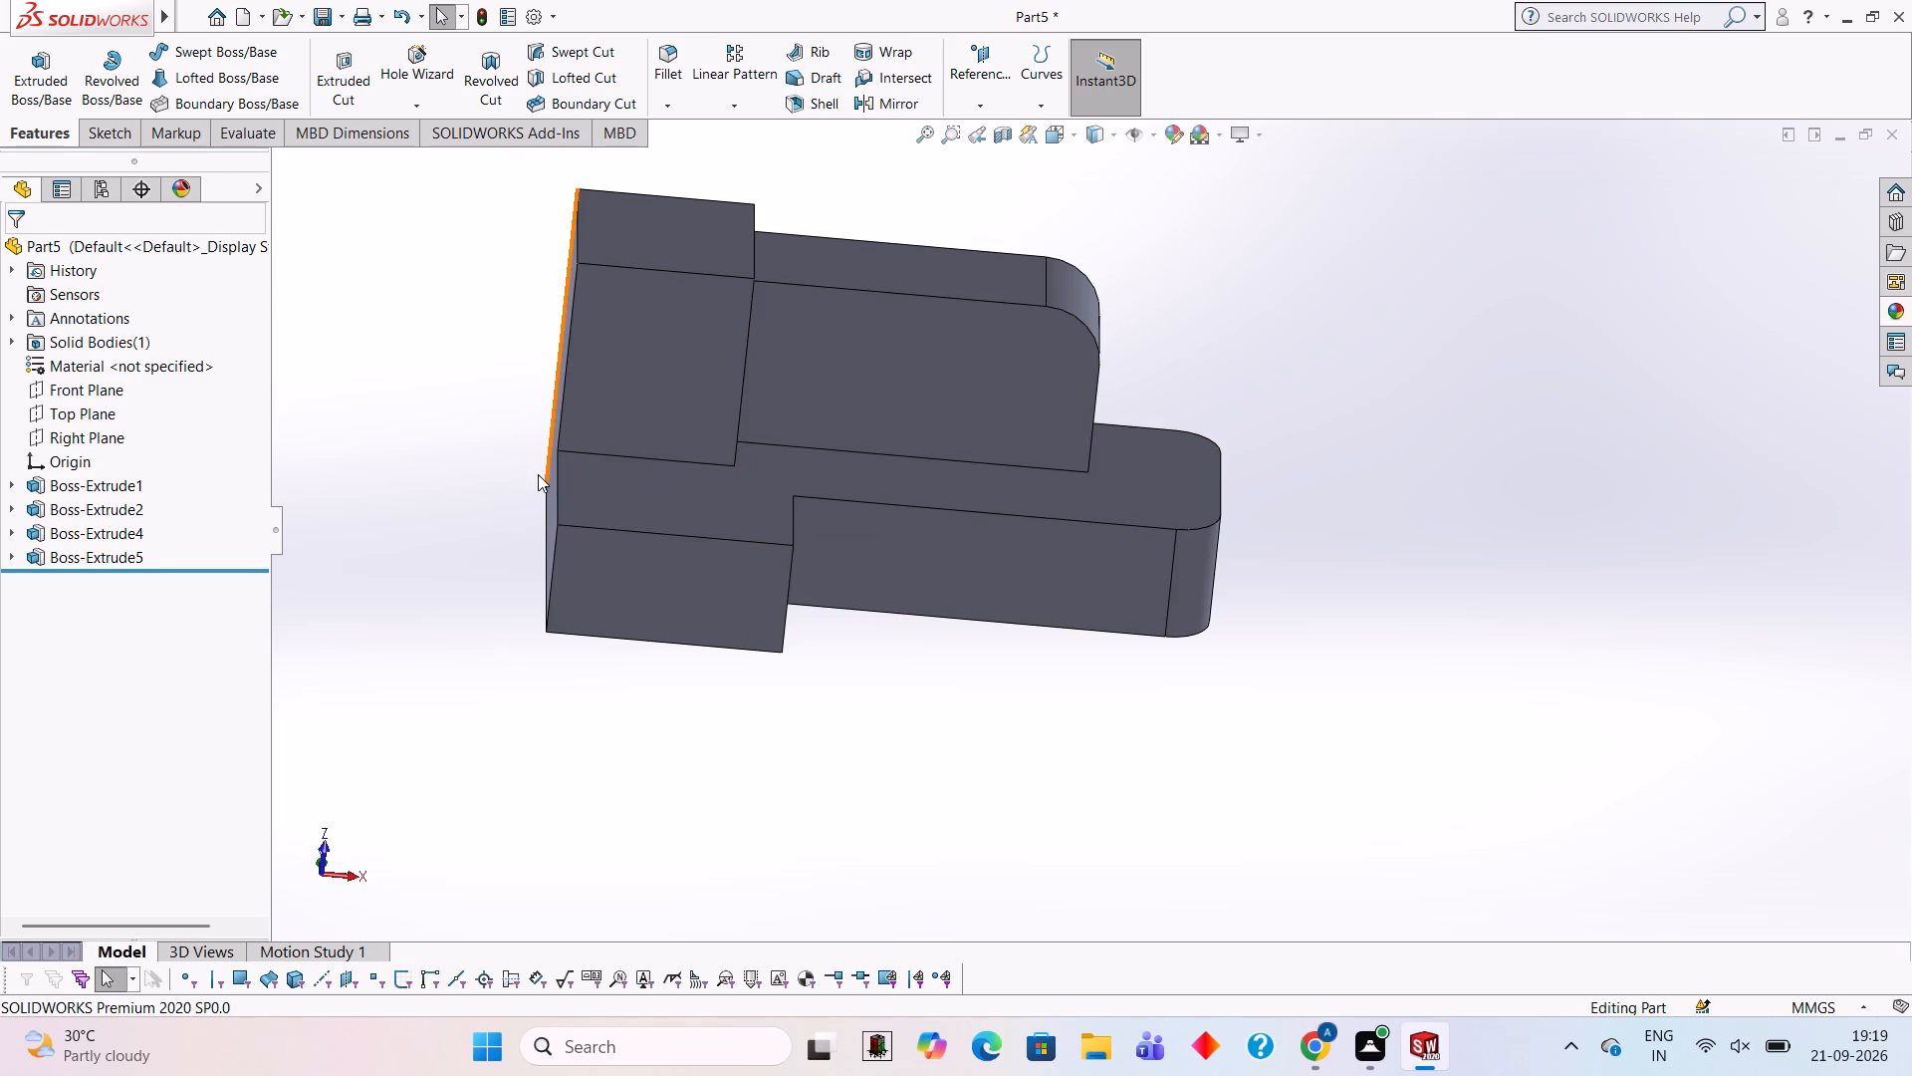
middle_click_drag(860, 438, 1020, 558)
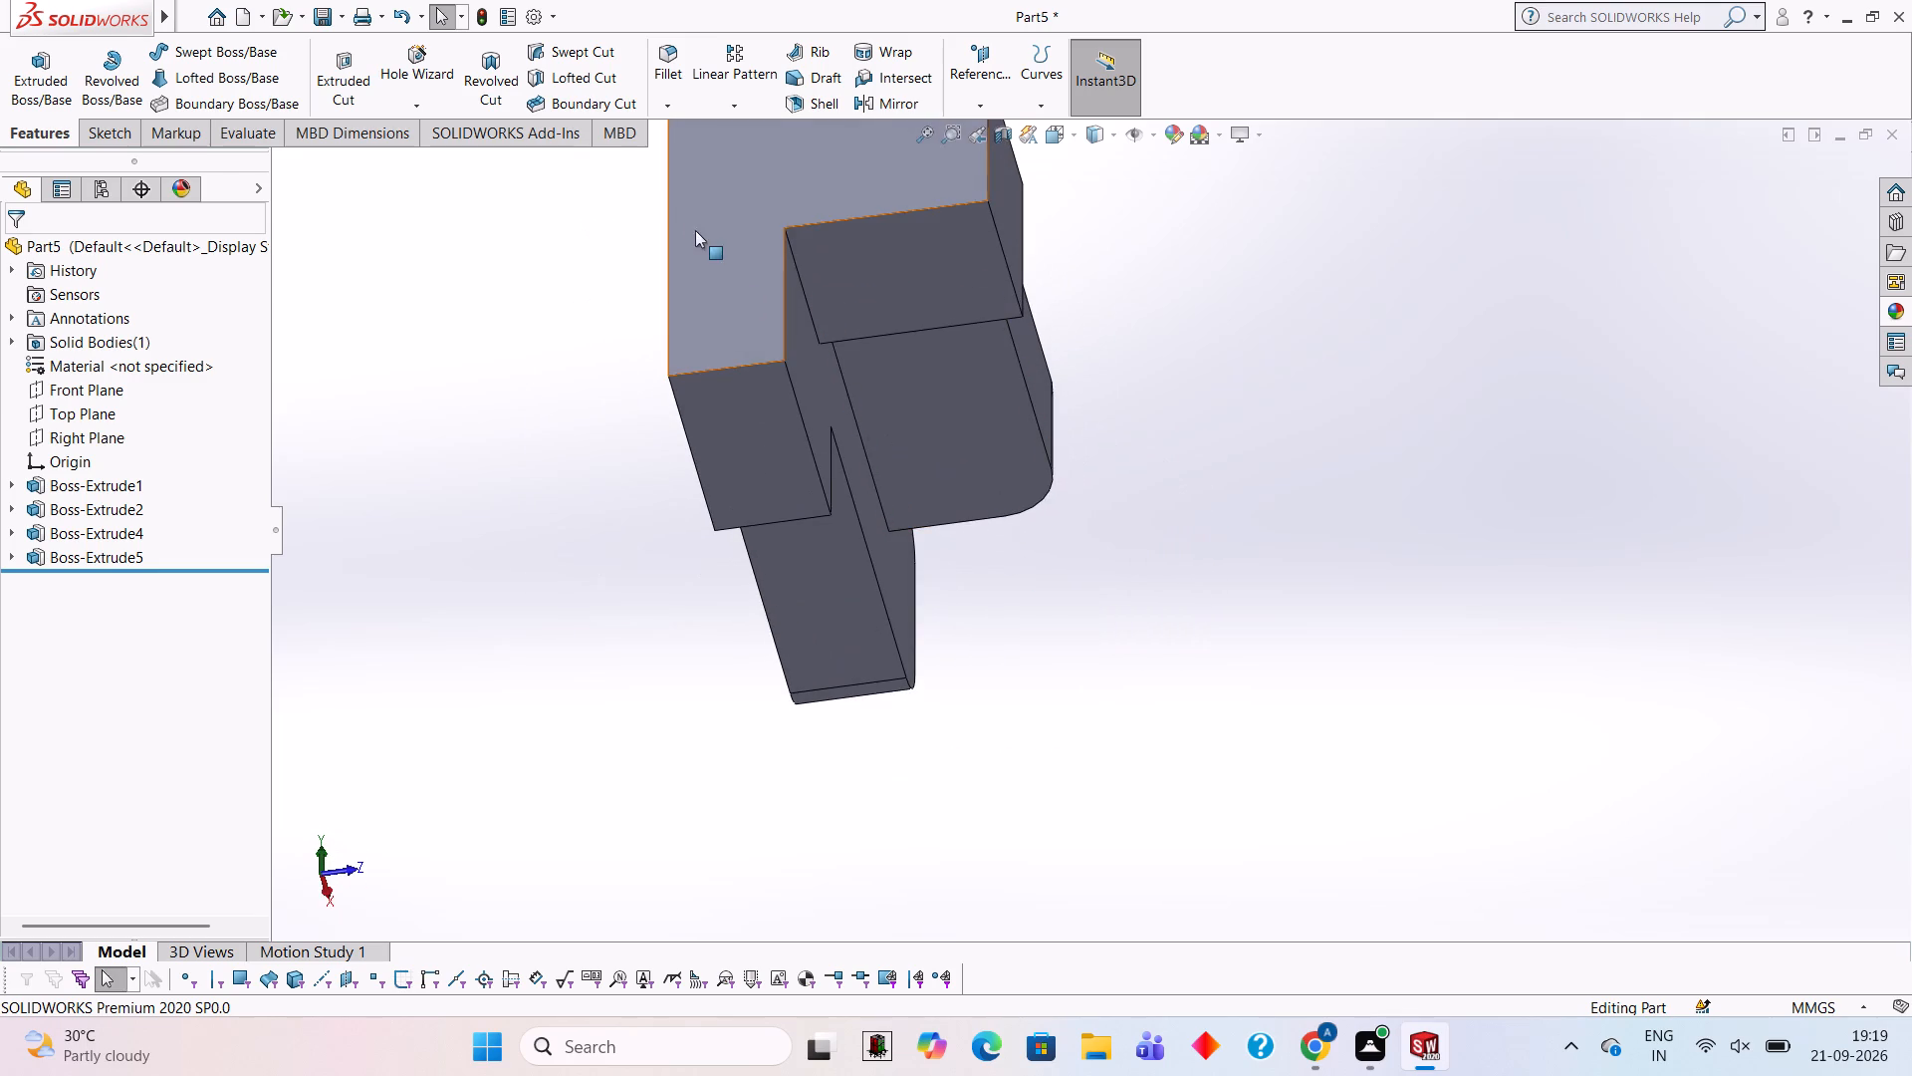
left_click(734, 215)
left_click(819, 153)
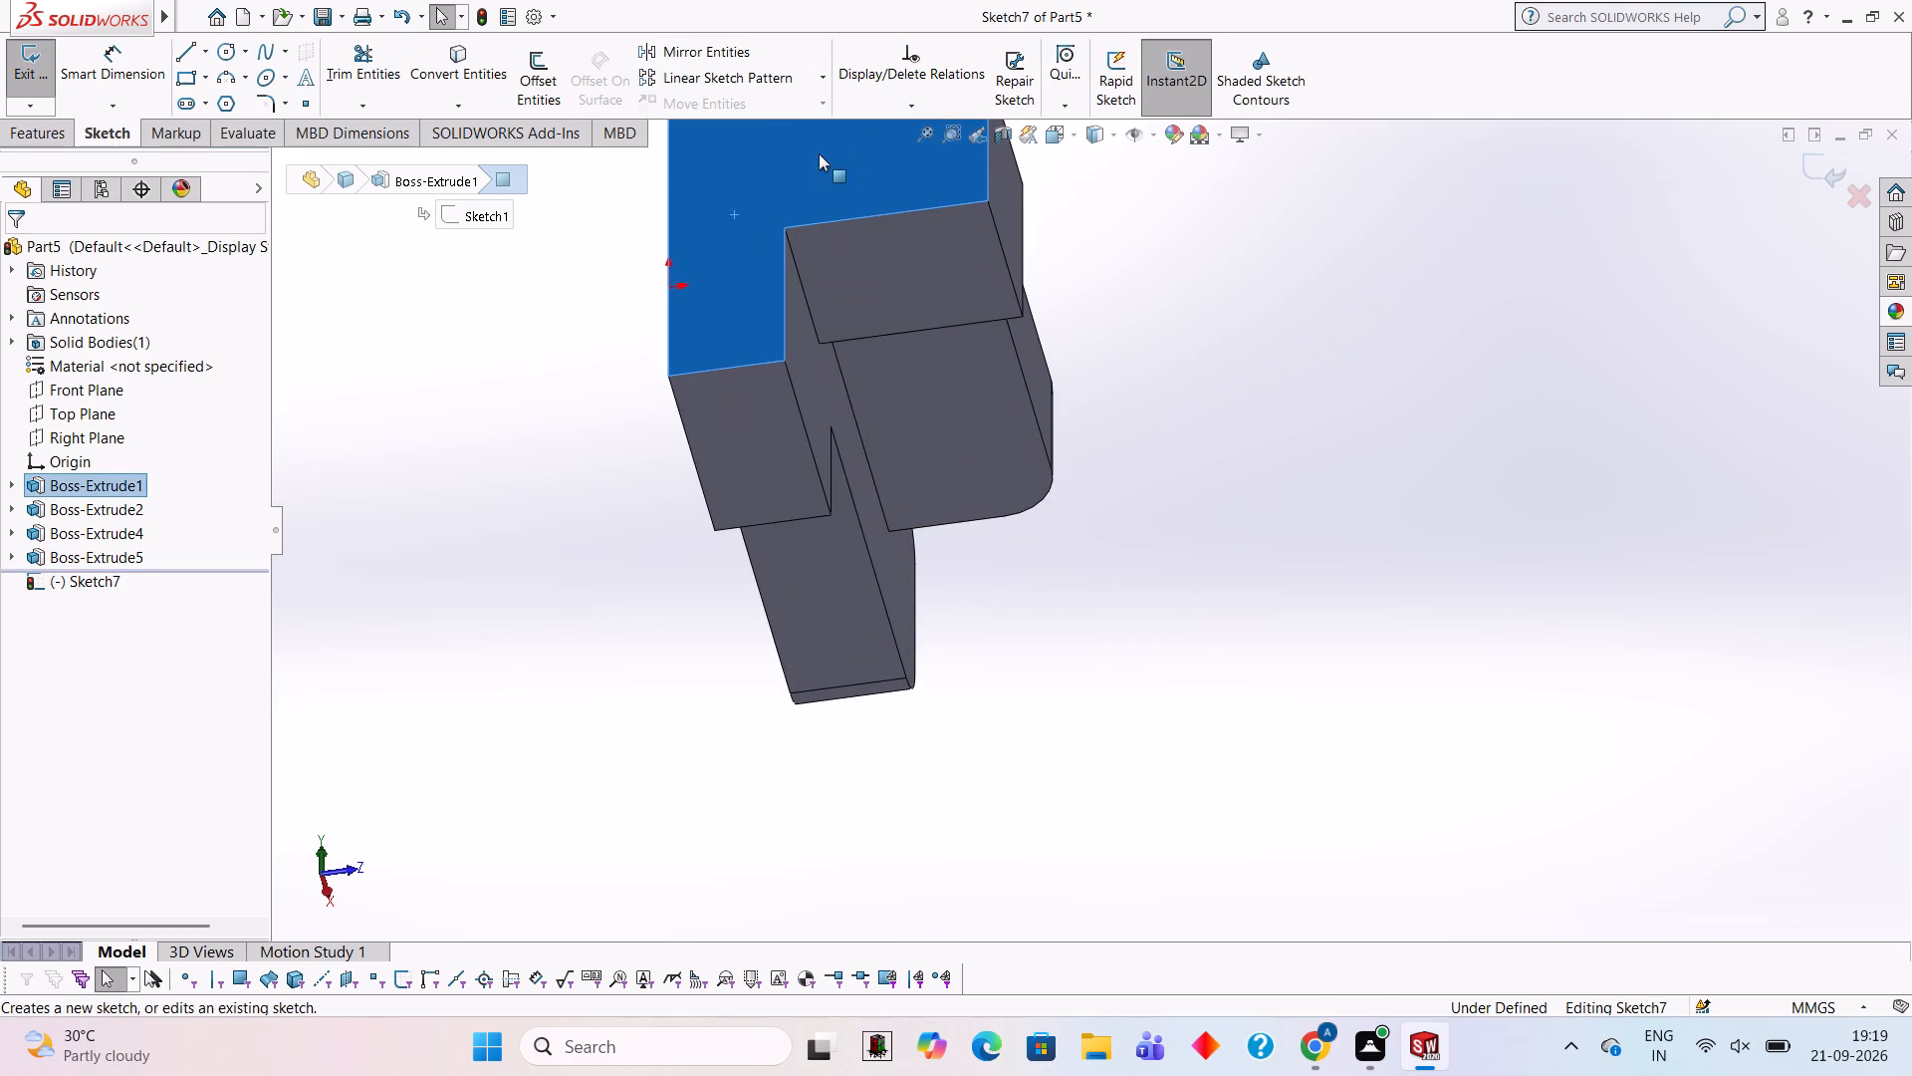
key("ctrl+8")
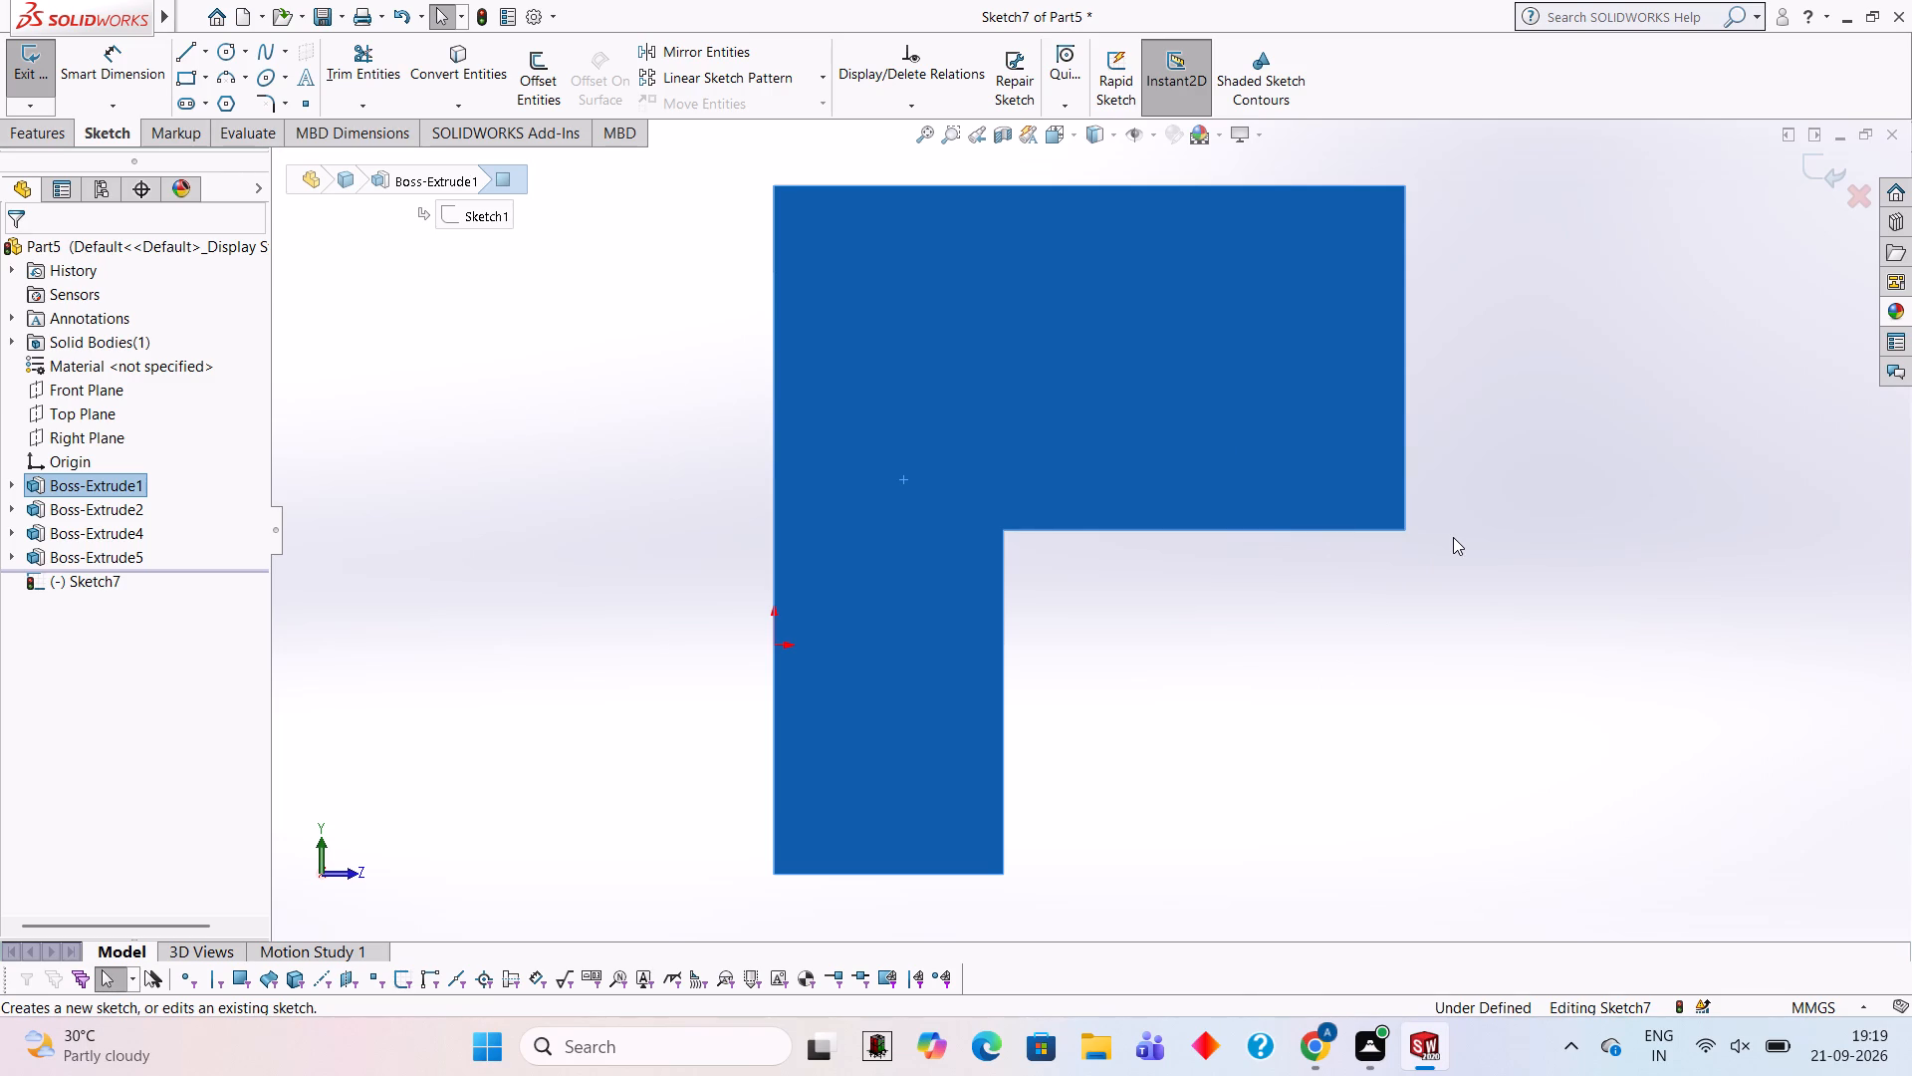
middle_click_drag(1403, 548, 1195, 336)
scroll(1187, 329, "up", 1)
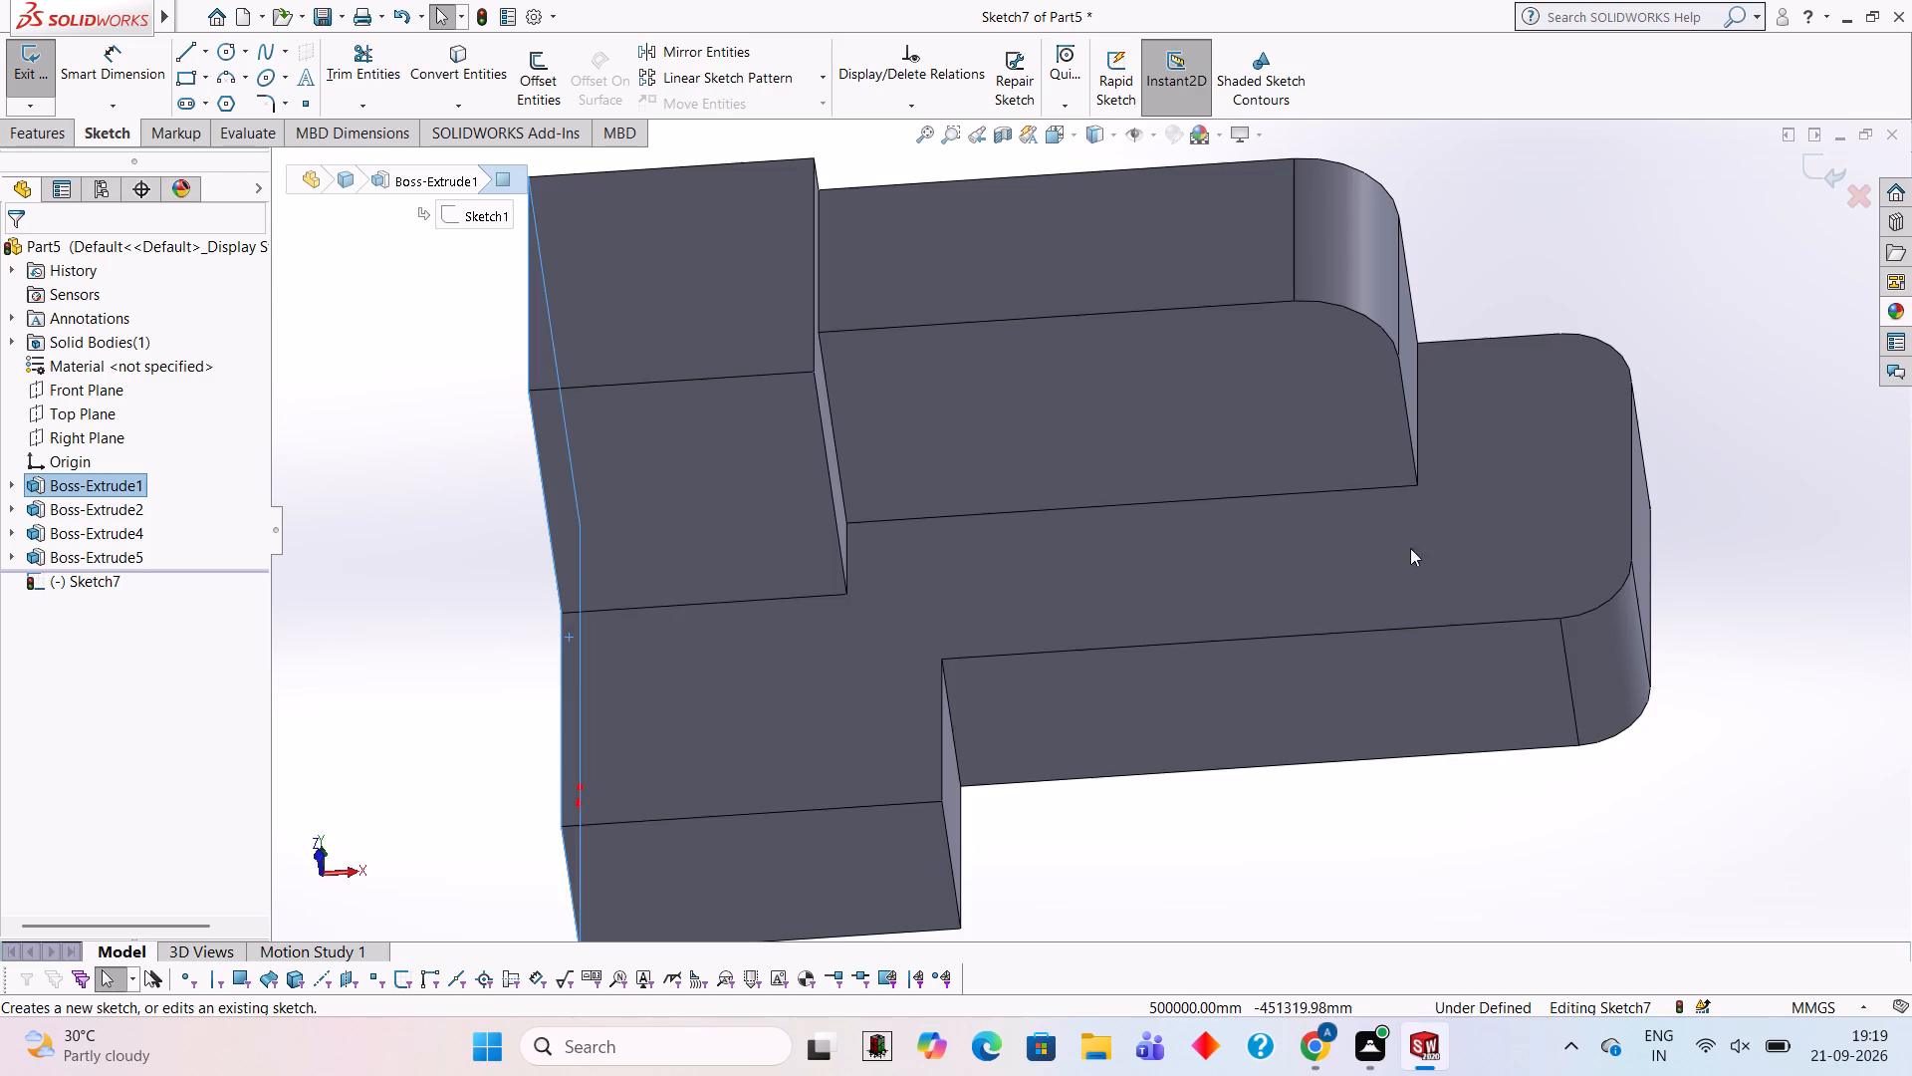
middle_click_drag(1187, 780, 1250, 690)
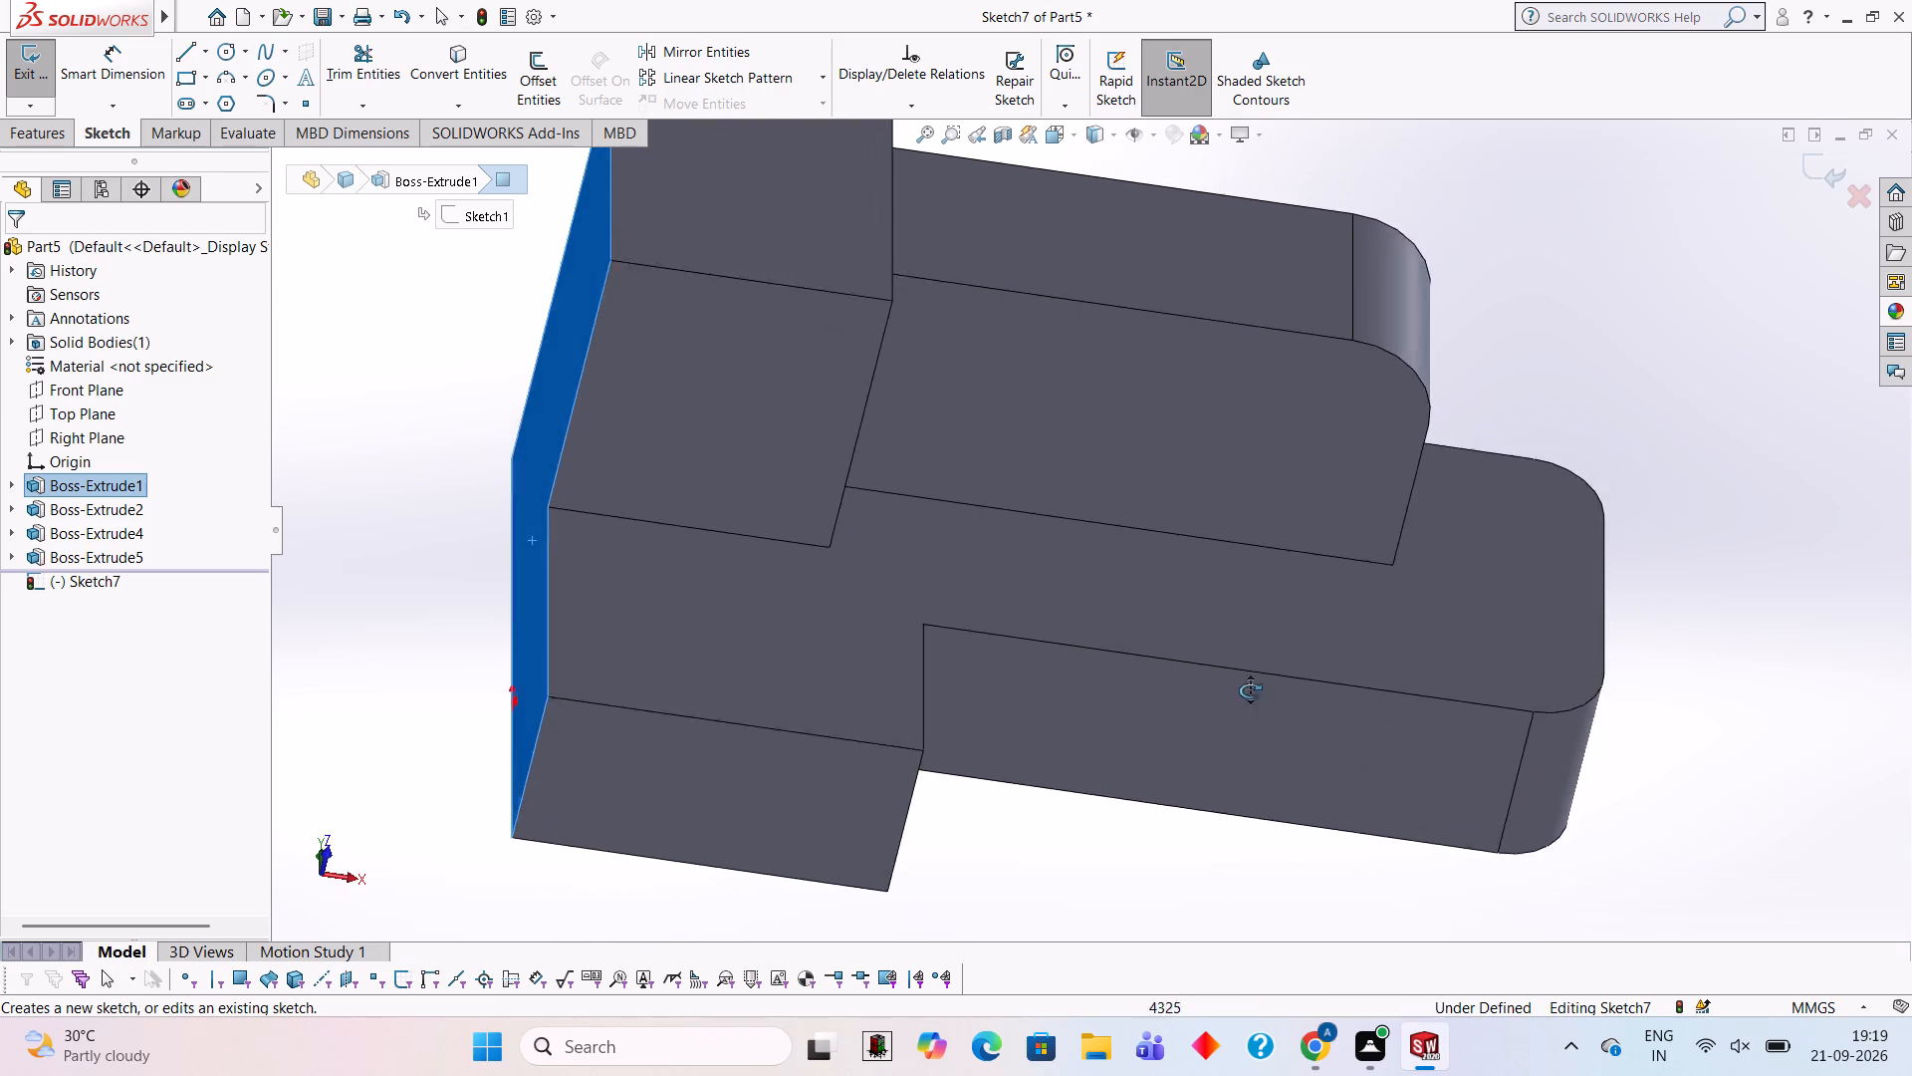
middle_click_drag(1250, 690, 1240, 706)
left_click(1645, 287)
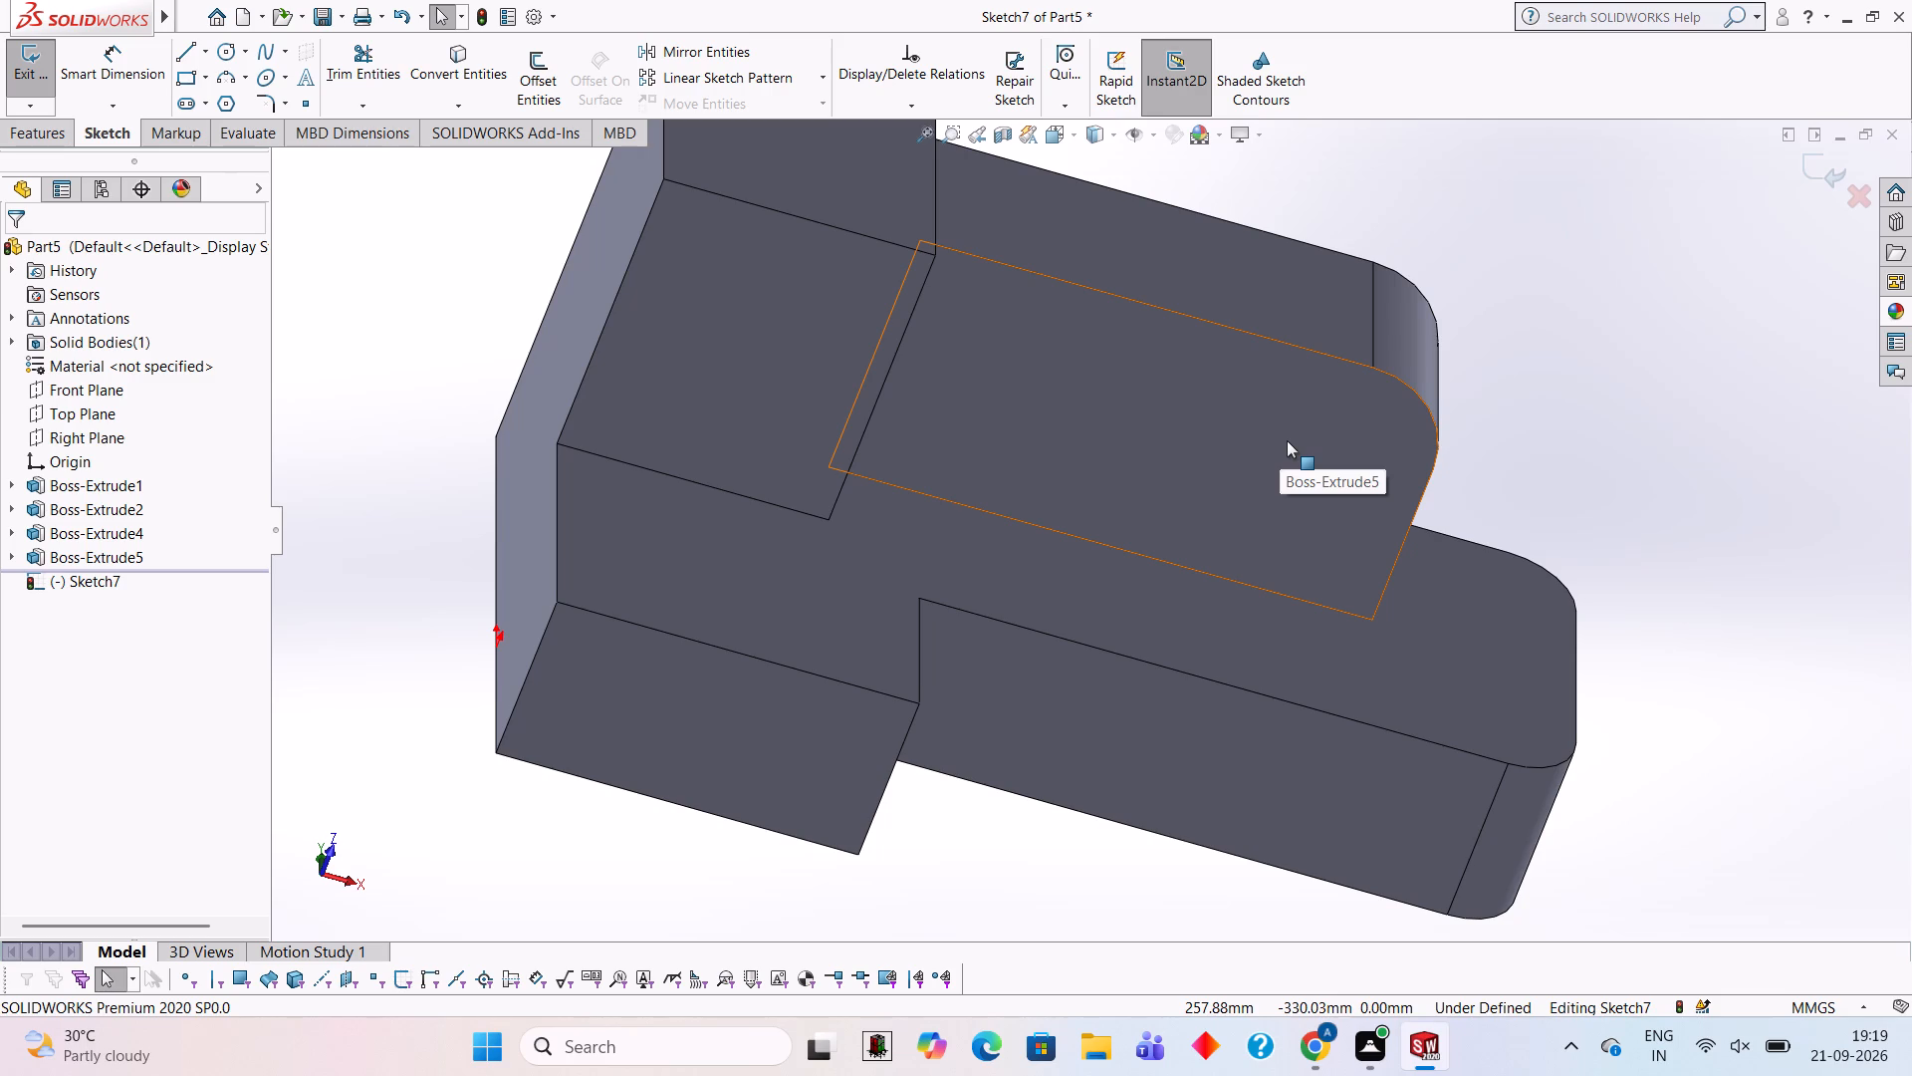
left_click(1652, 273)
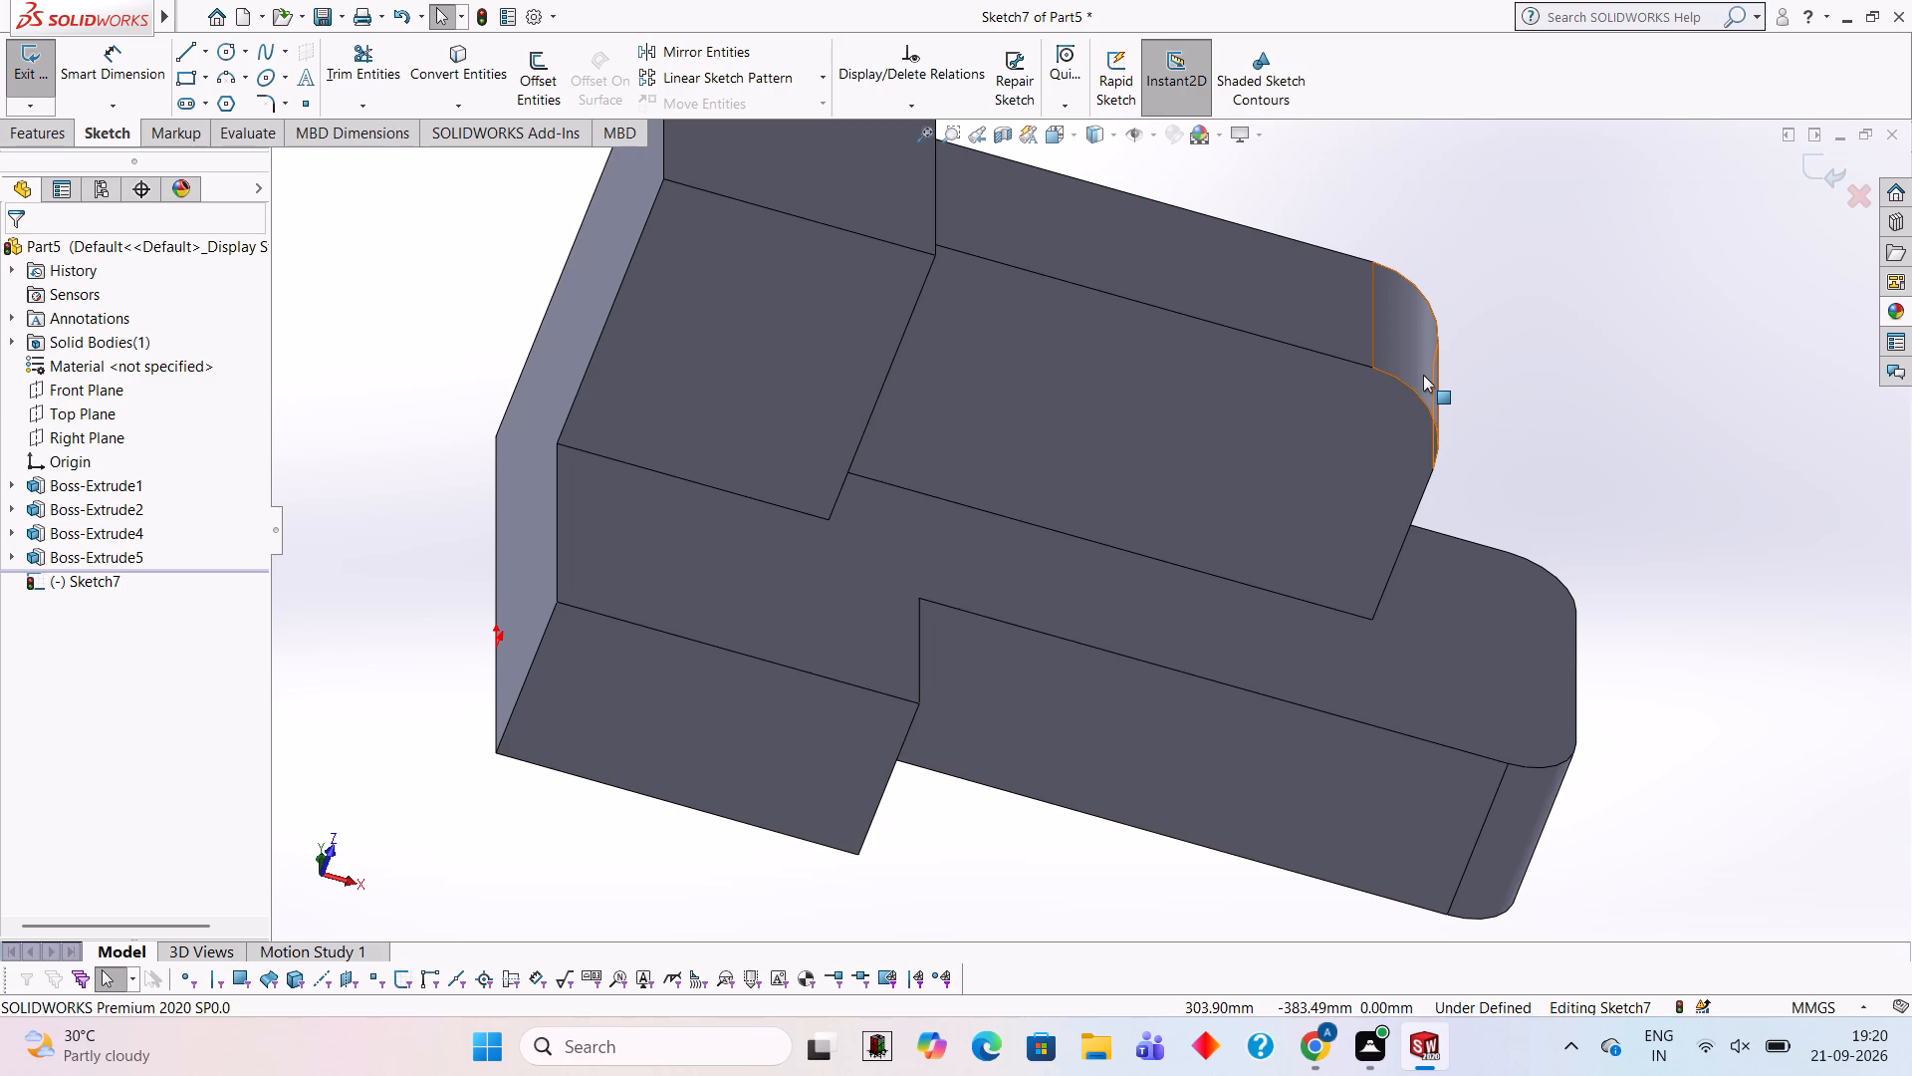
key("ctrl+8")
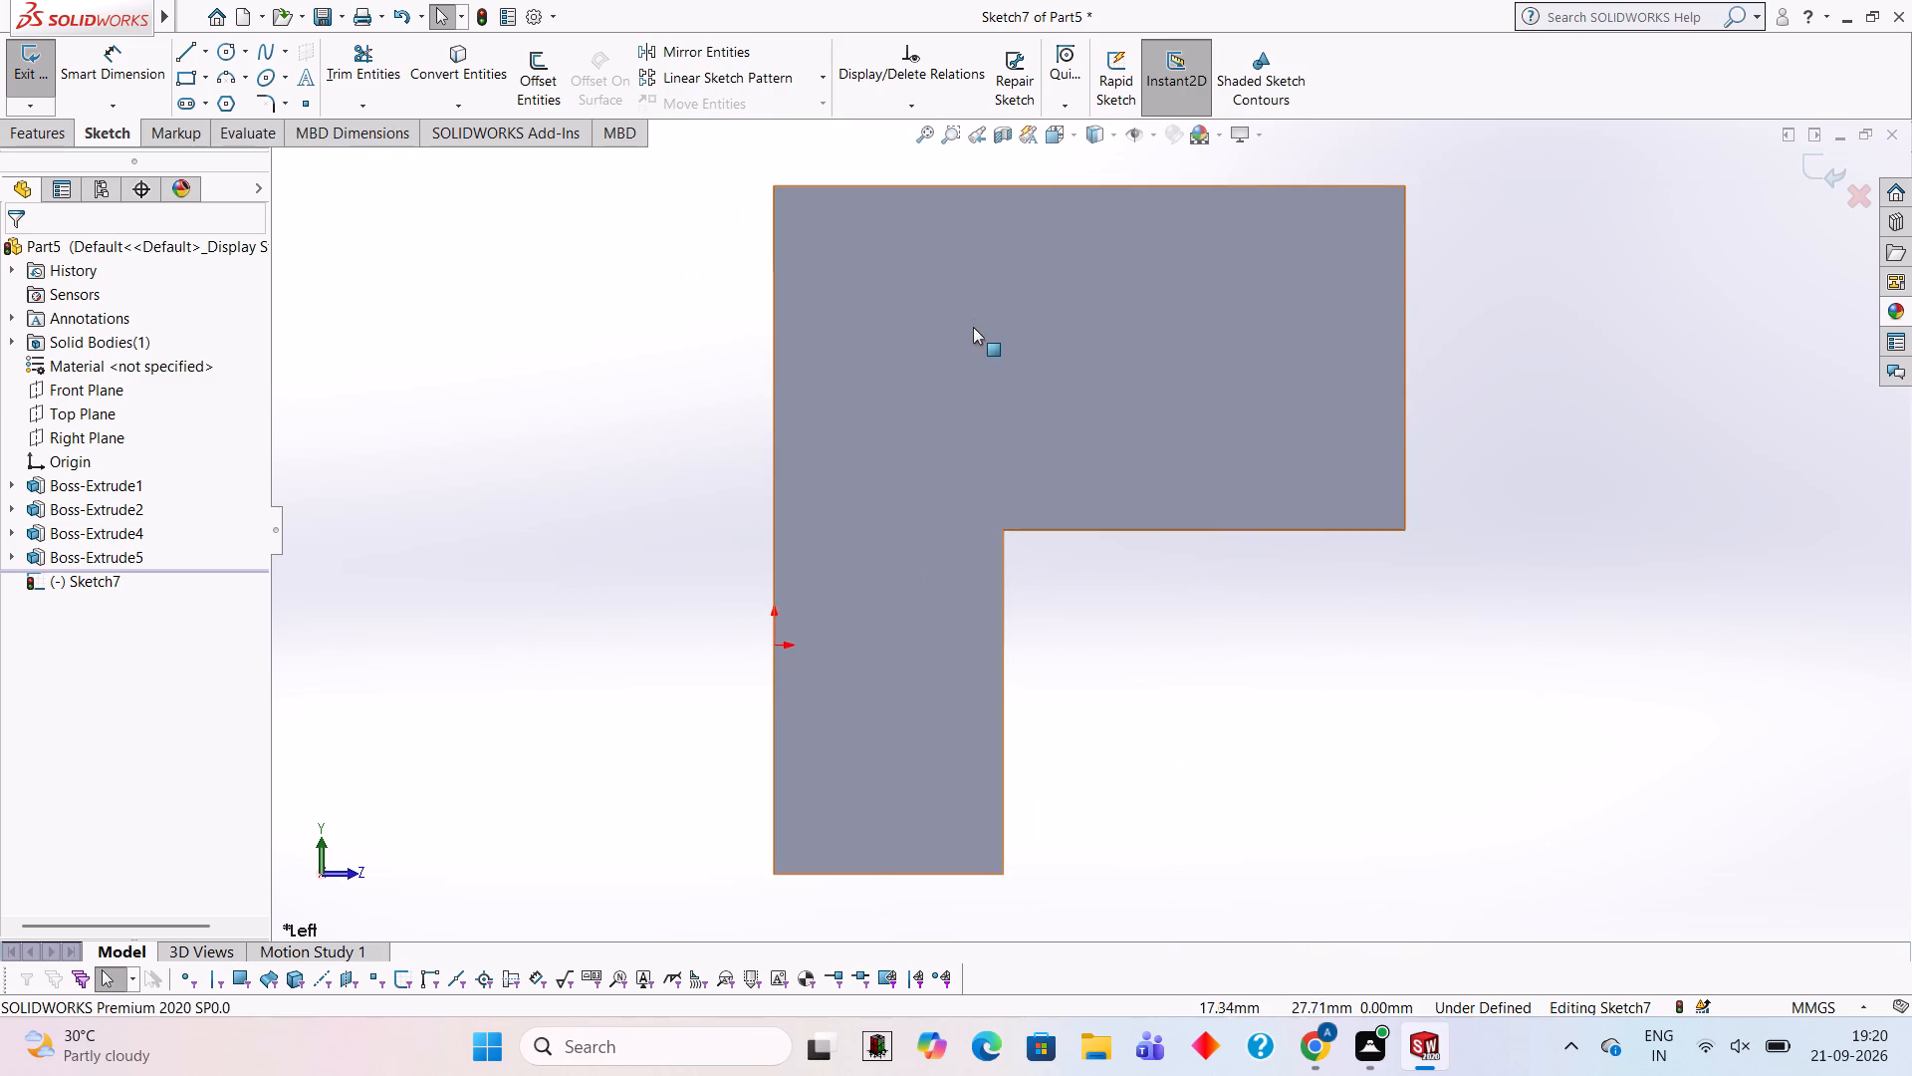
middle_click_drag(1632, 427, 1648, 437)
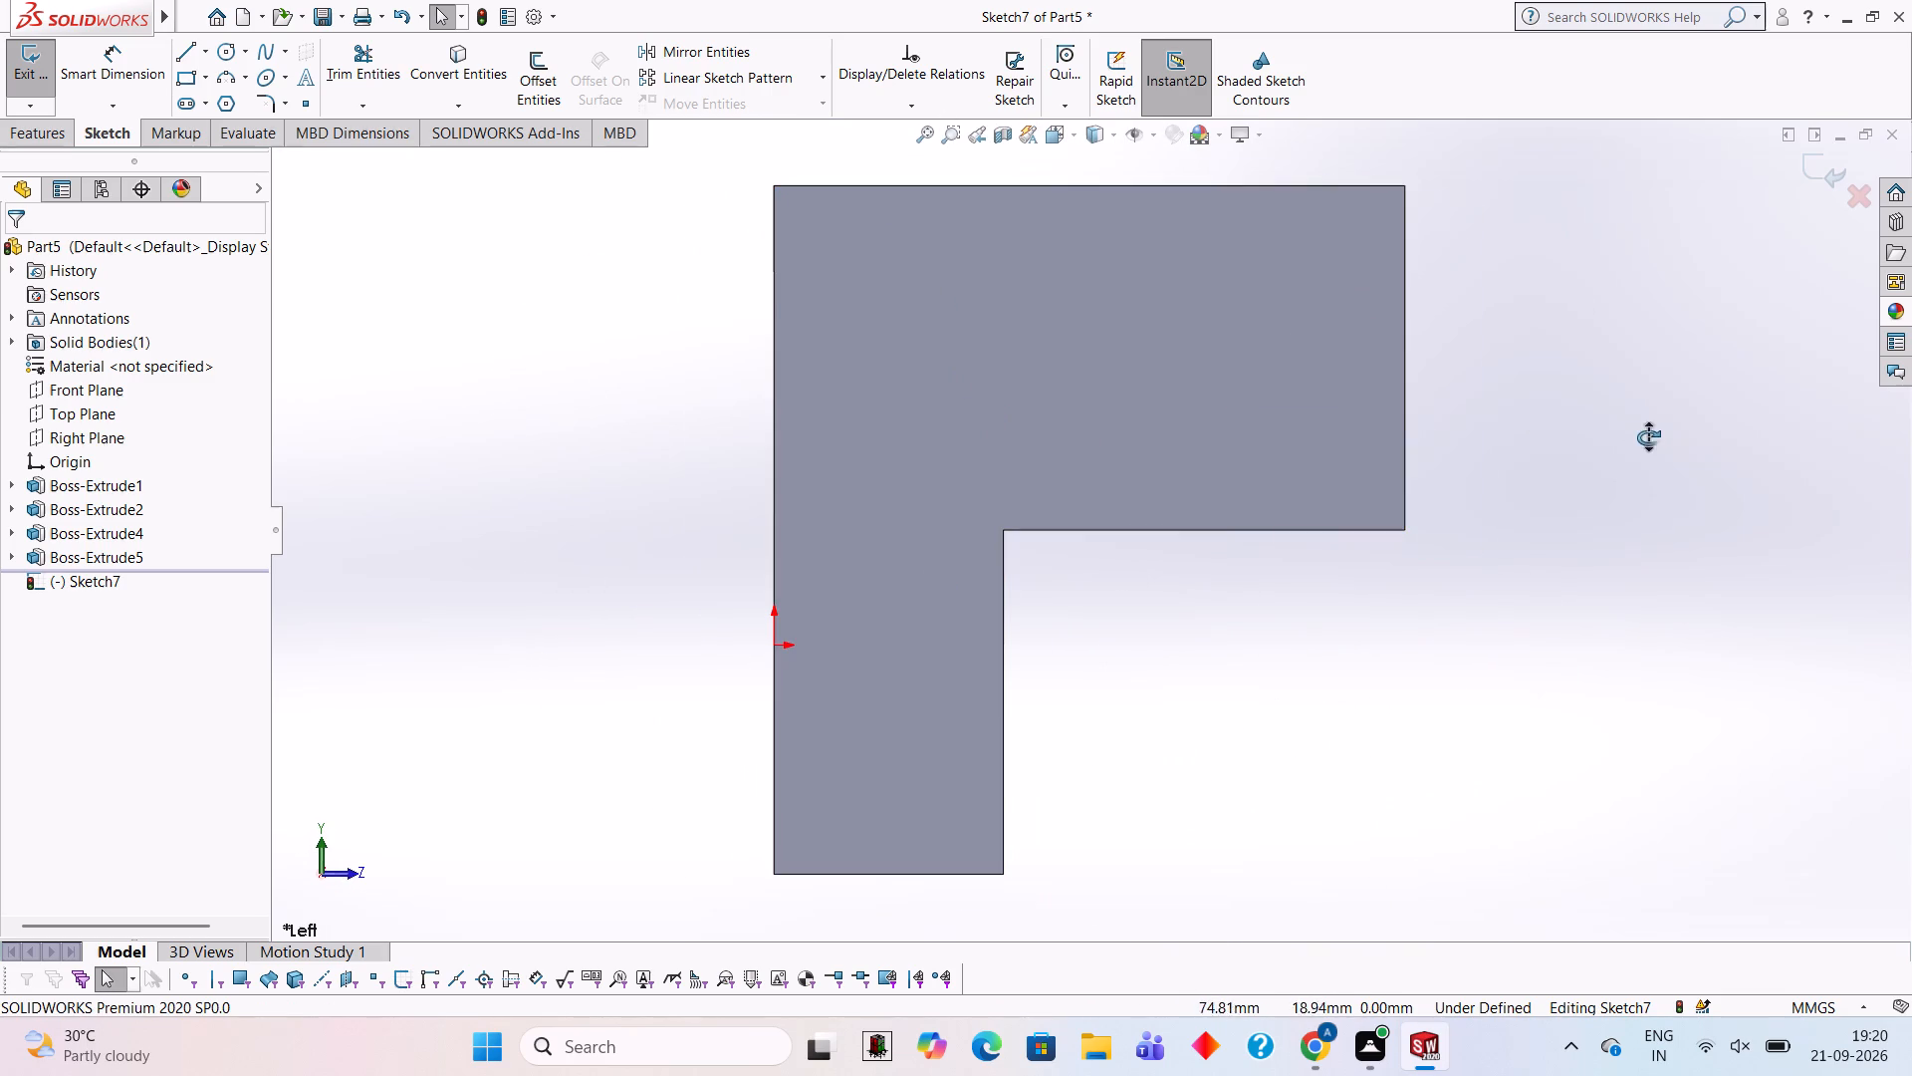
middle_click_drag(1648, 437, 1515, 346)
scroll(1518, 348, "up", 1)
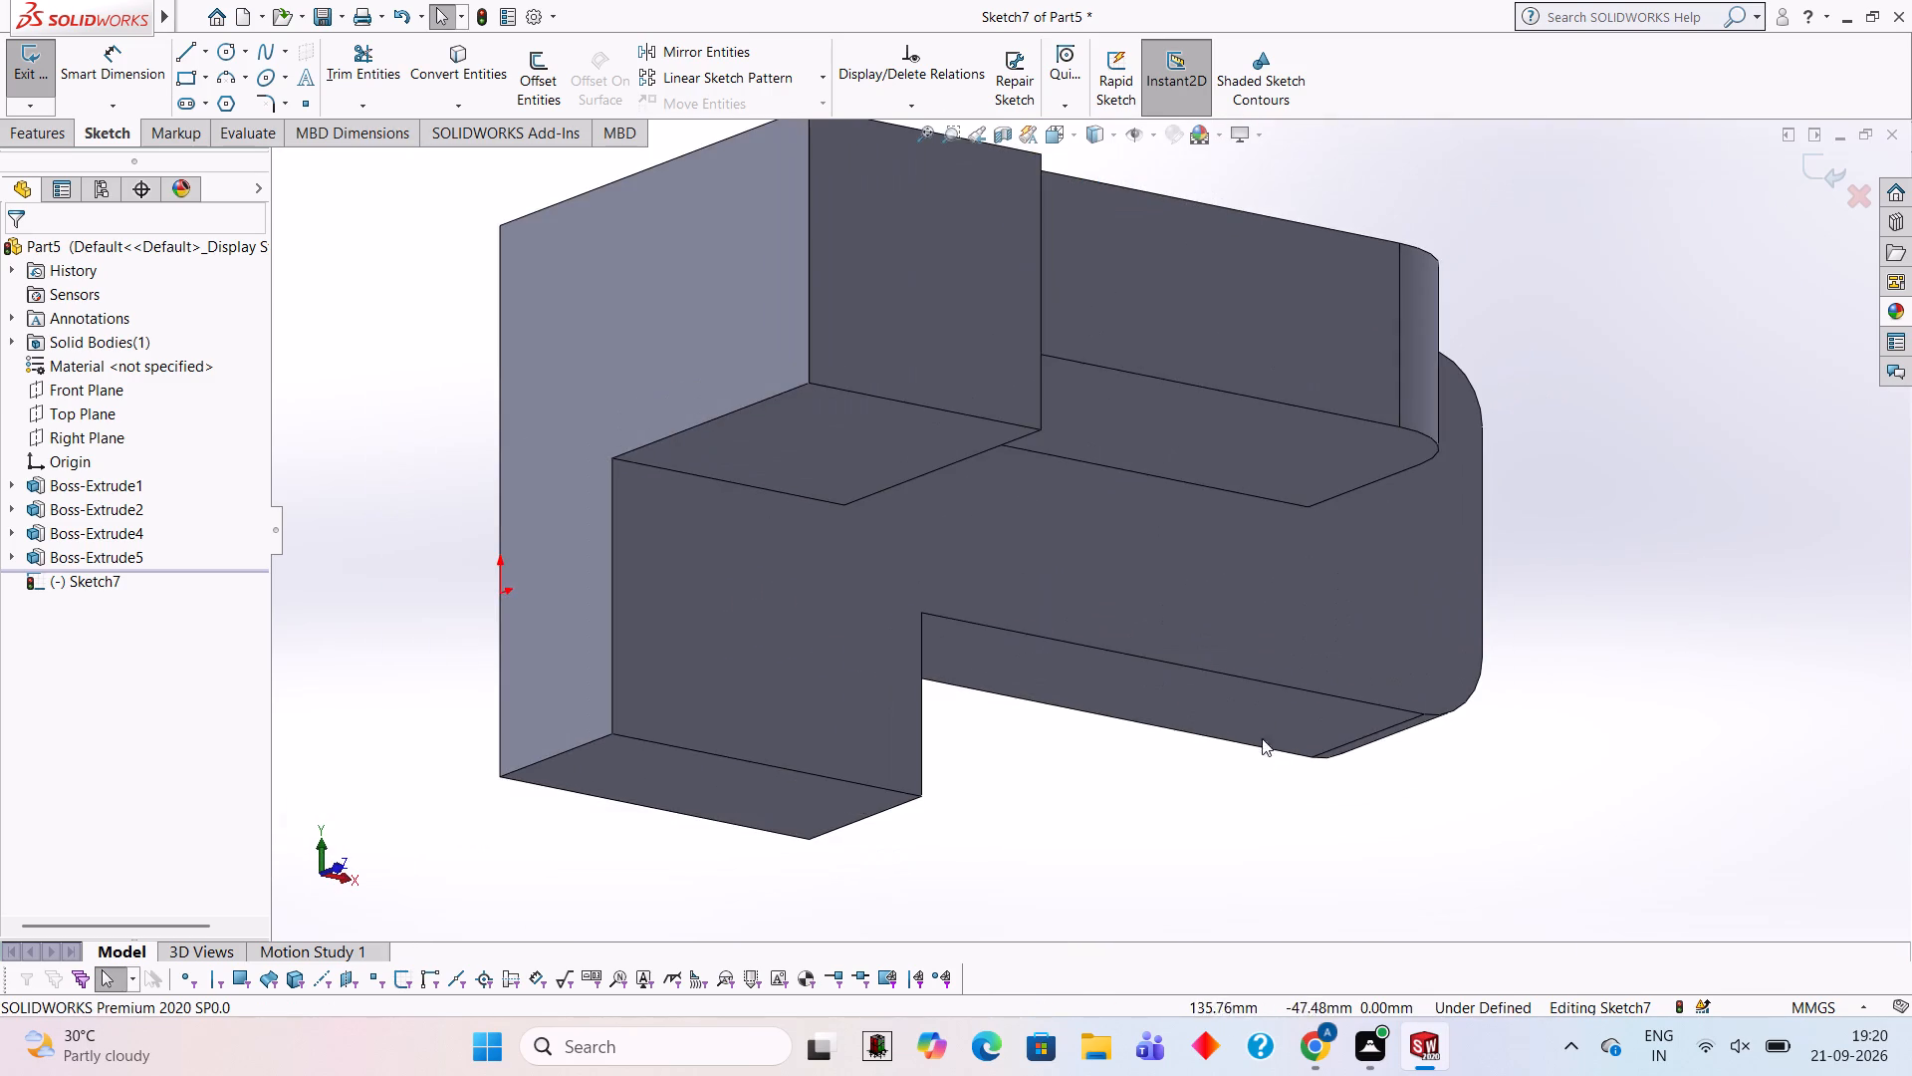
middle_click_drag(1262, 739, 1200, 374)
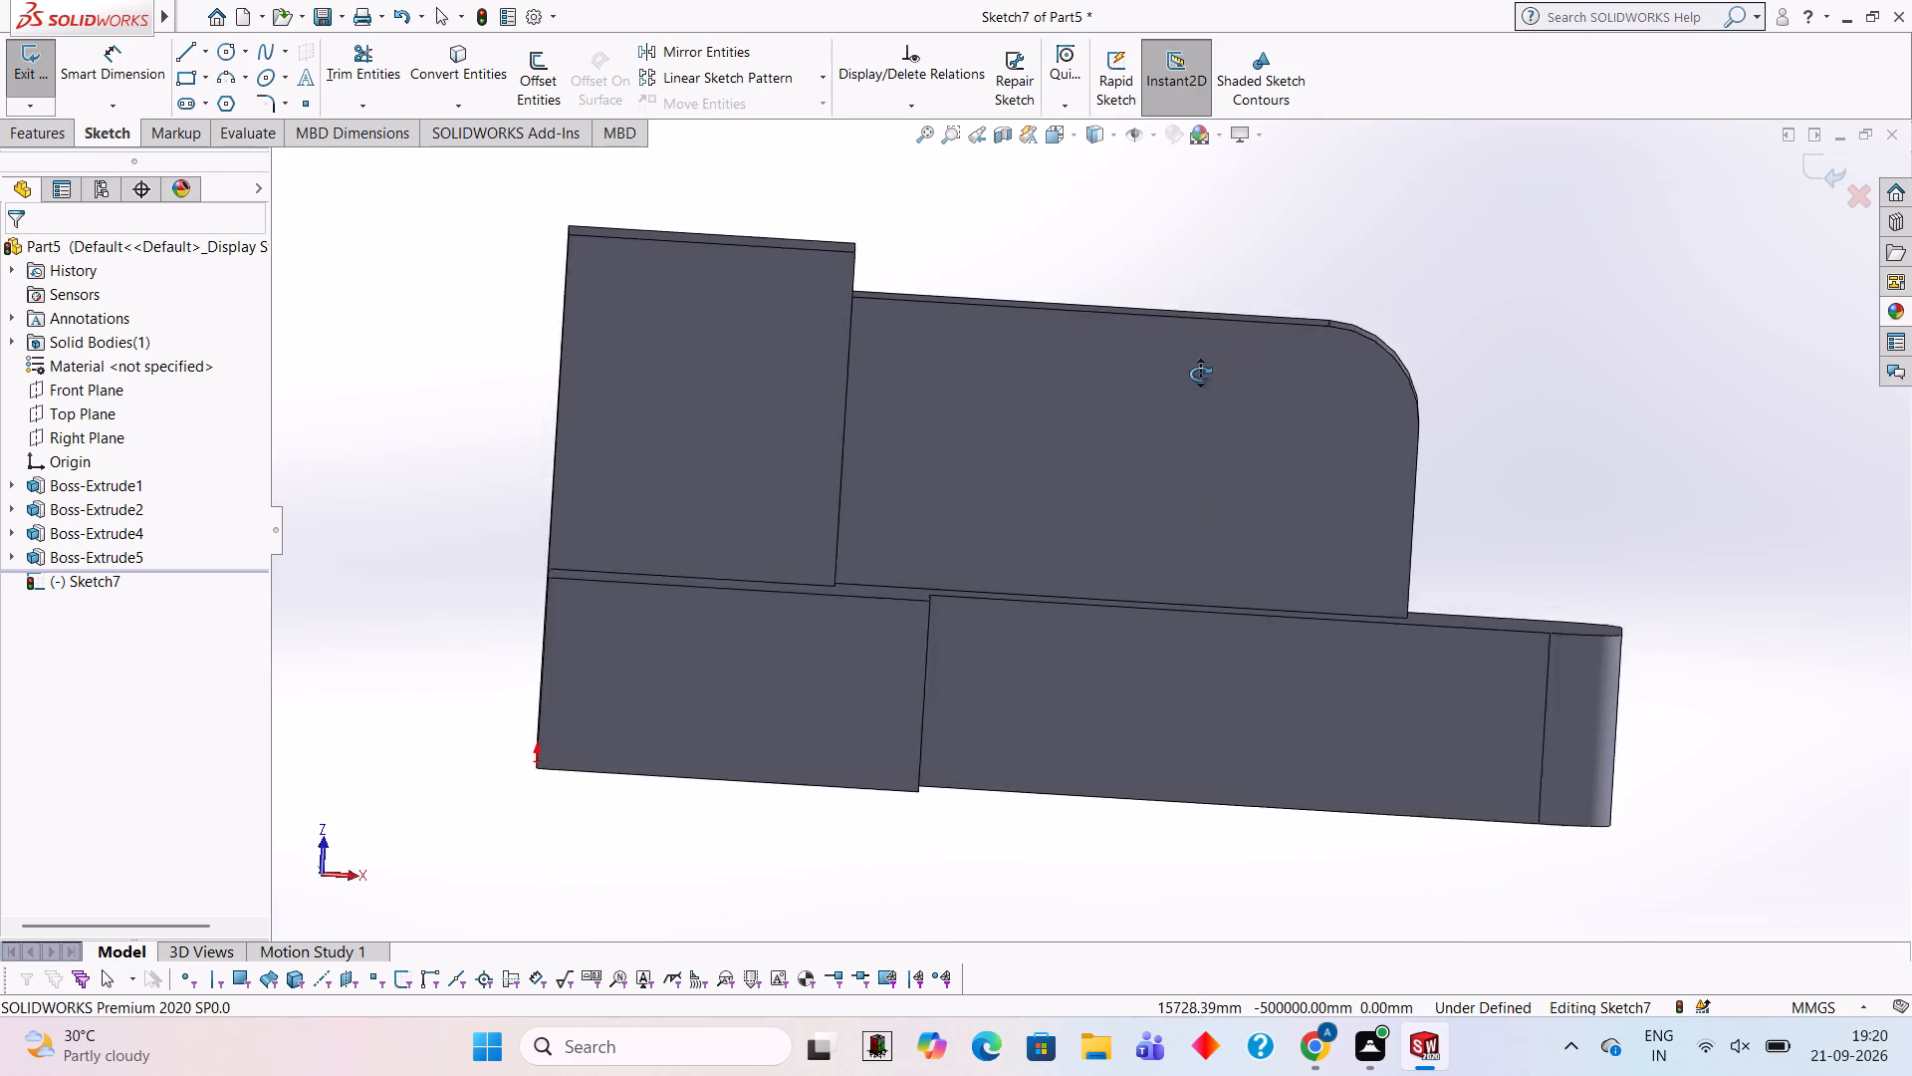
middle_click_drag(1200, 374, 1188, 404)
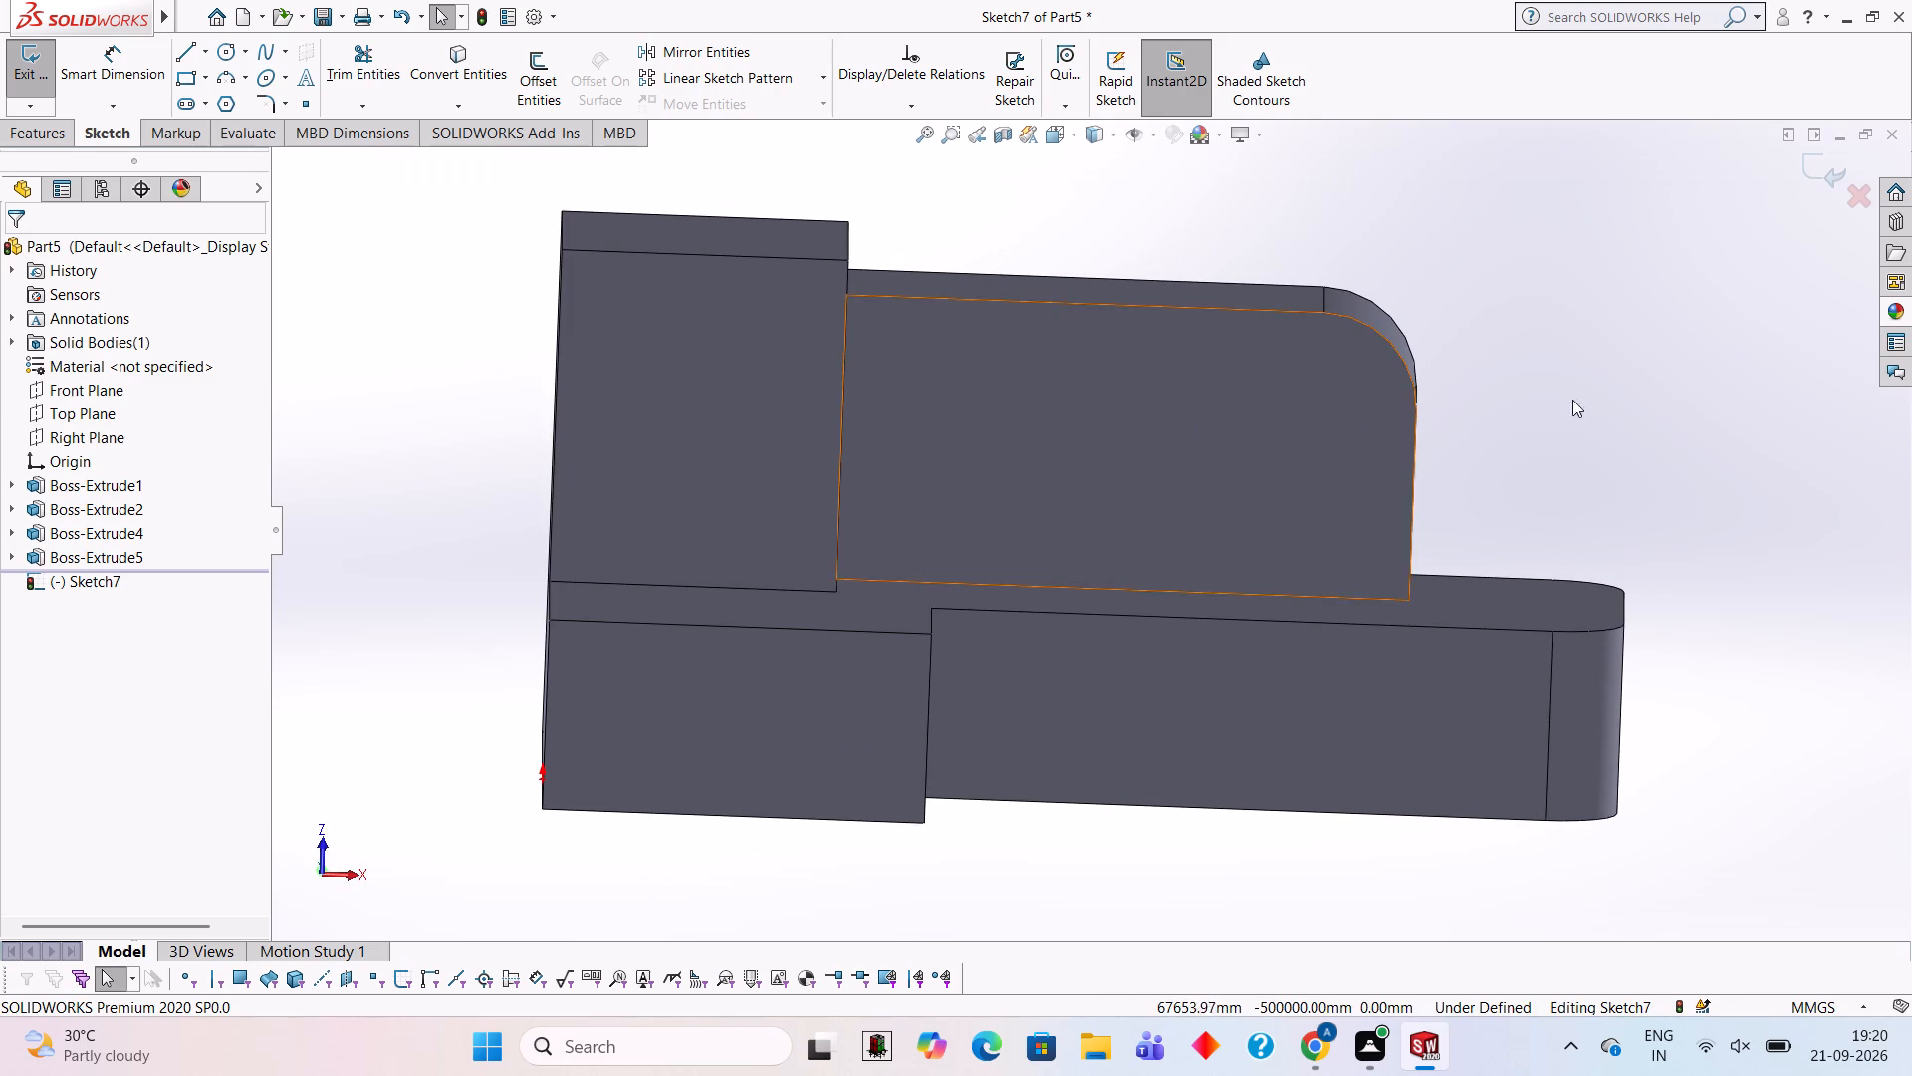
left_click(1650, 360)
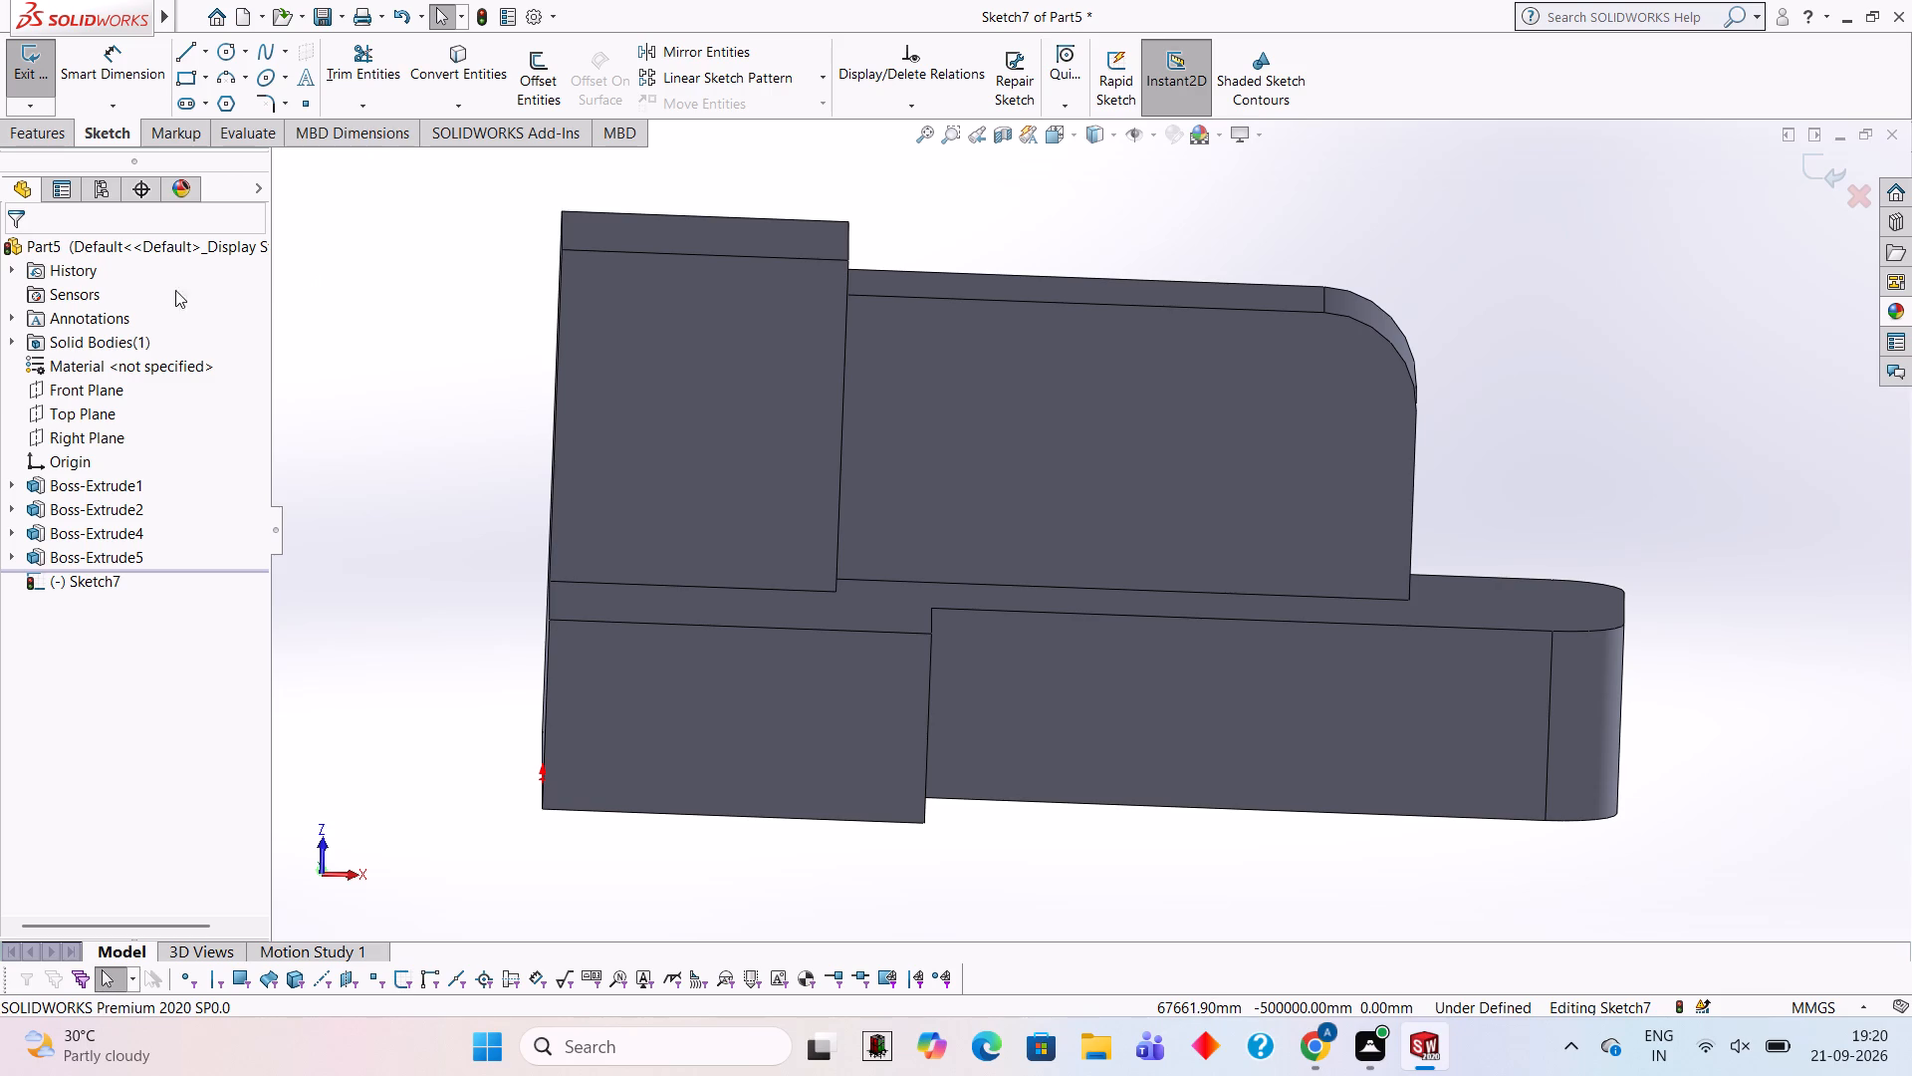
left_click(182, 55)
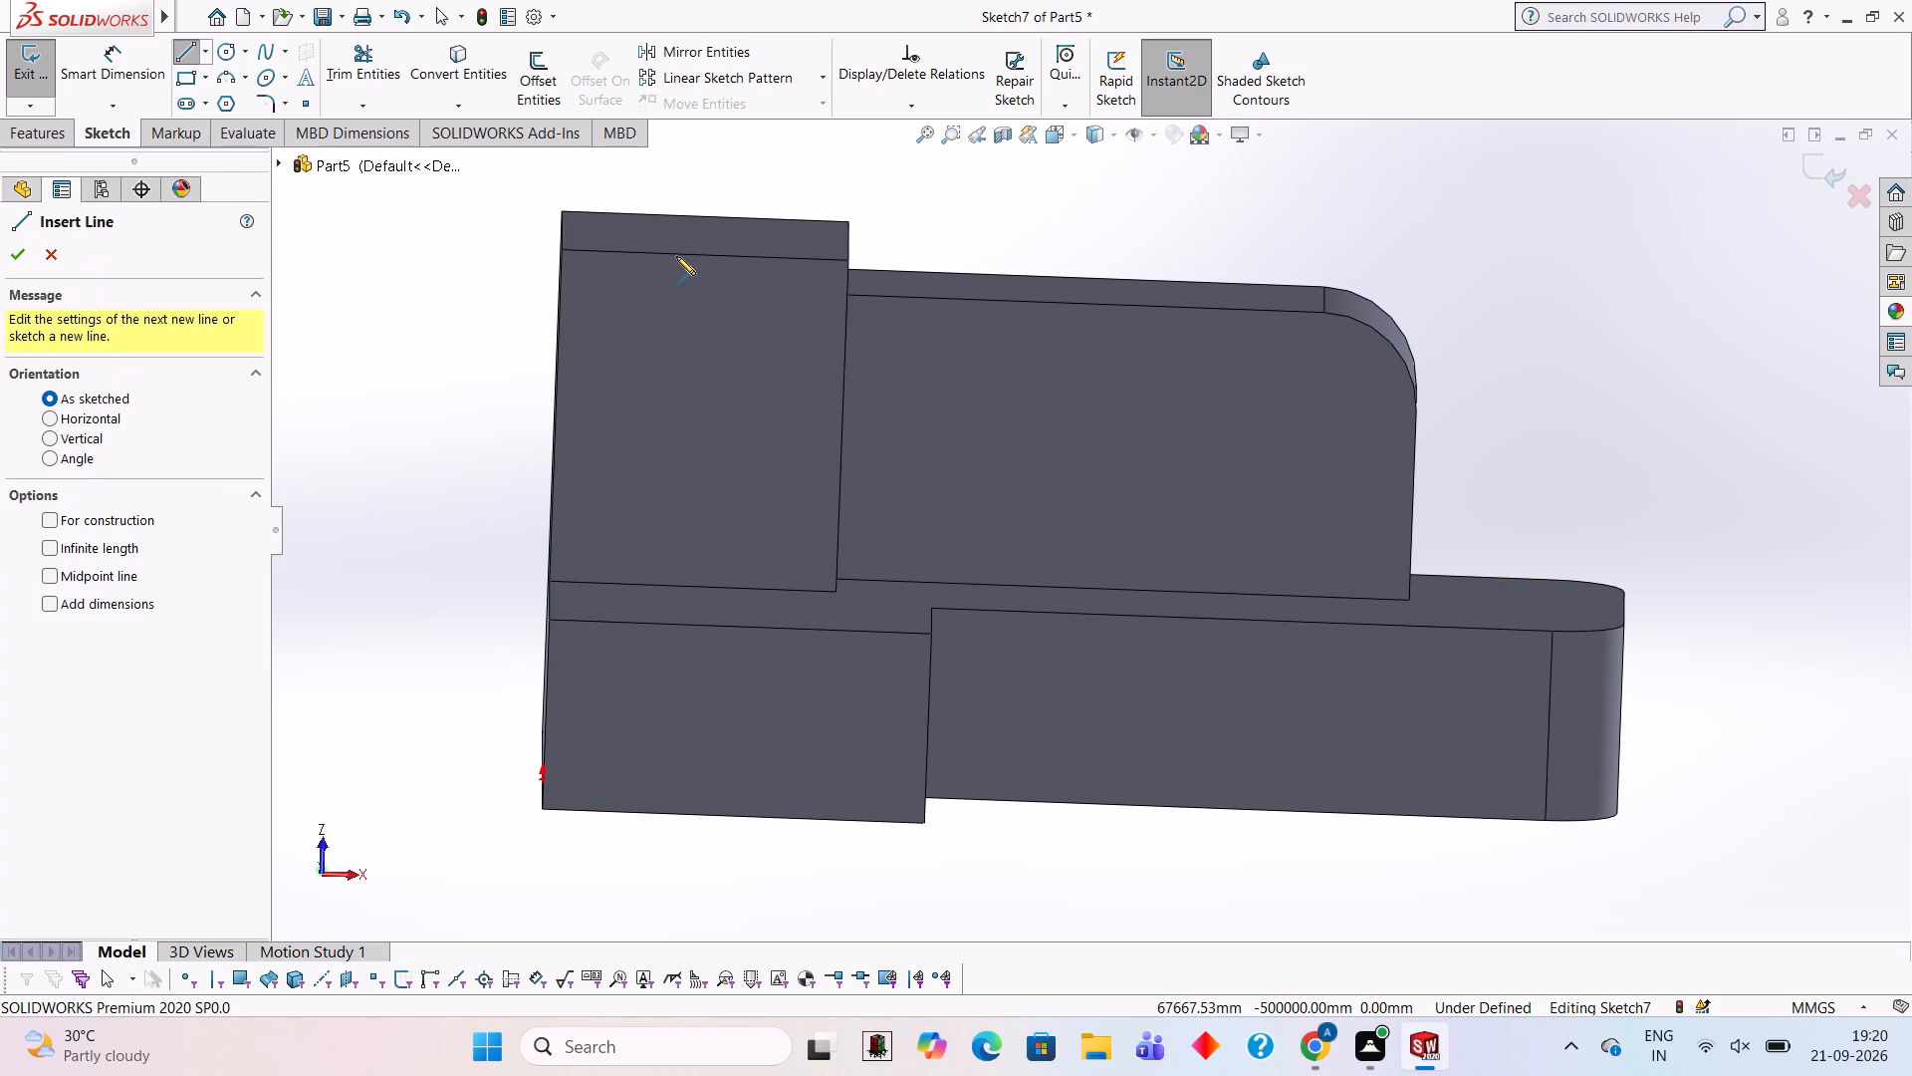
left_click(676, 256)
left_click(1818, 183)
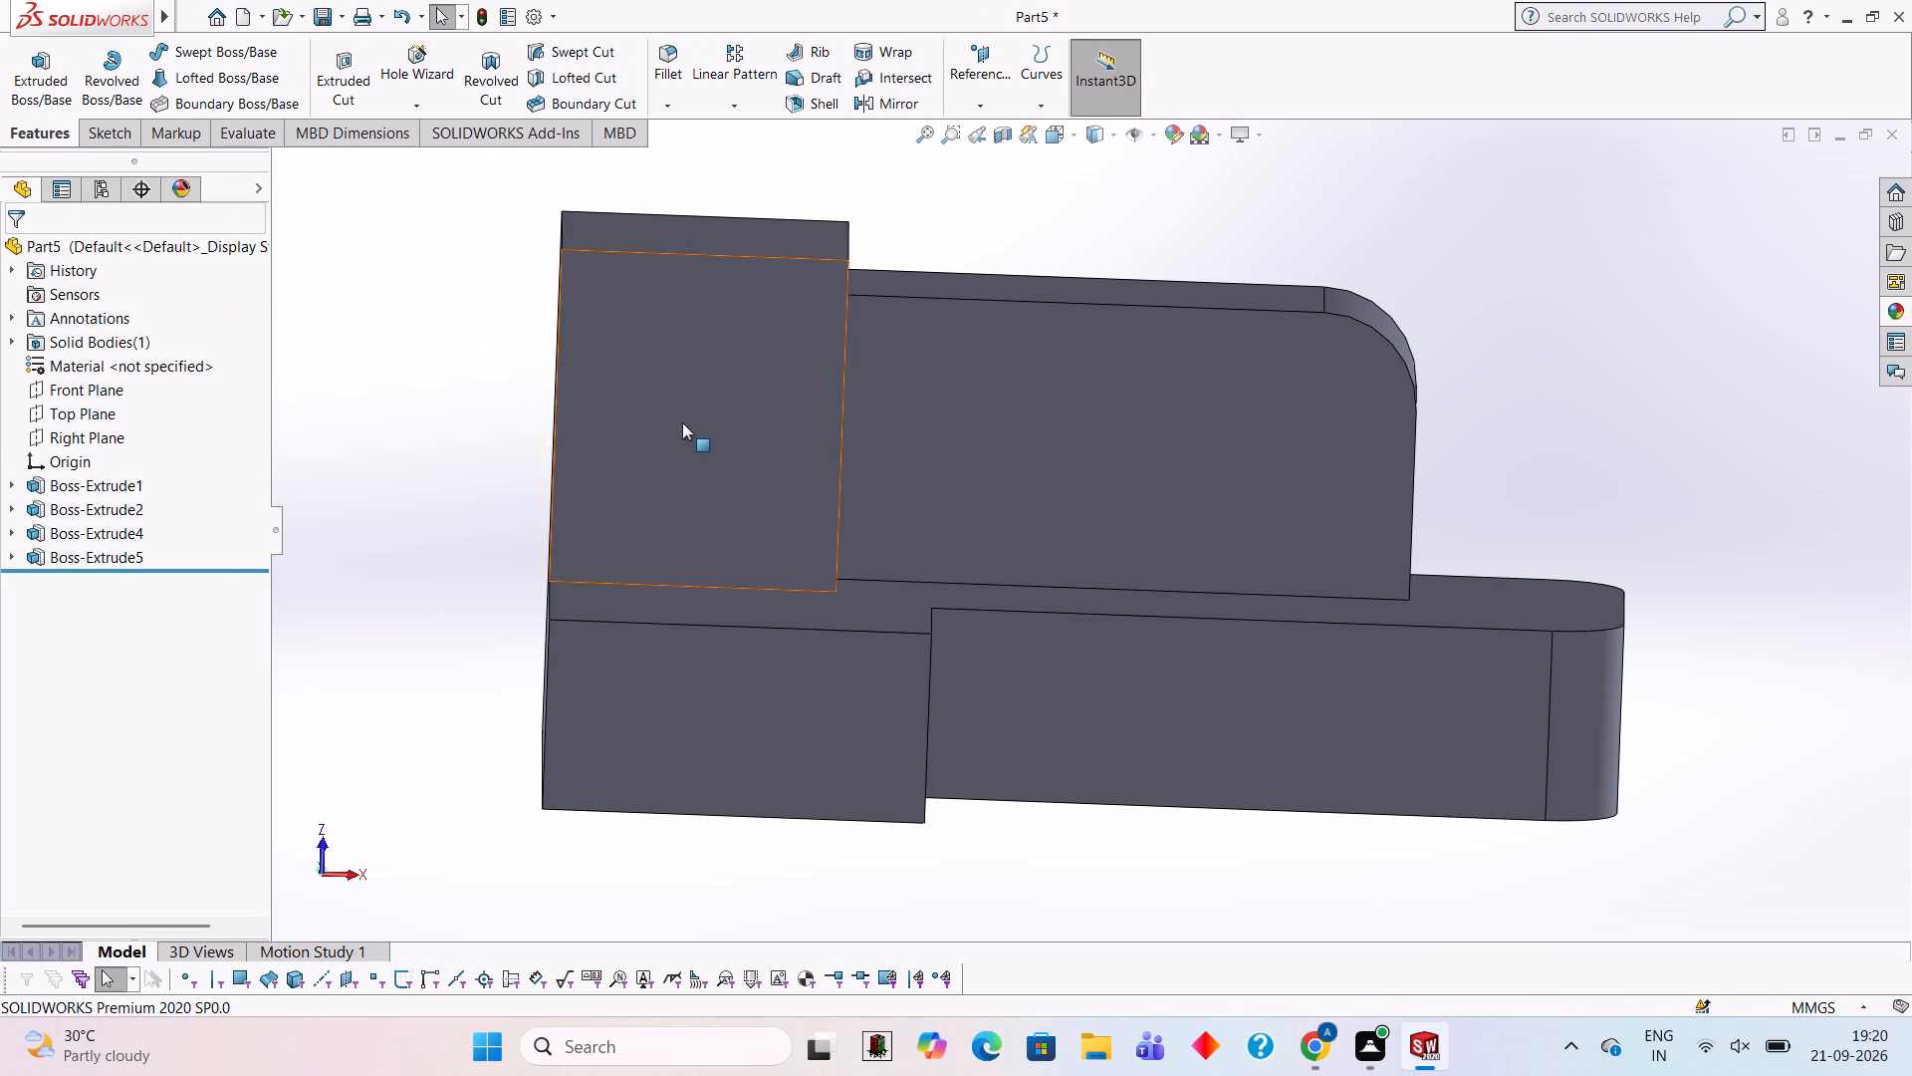
Open a new sketch on the underside face of the square boss, viewed face-on.
left_click(682, 422)
left_click(771, 375)
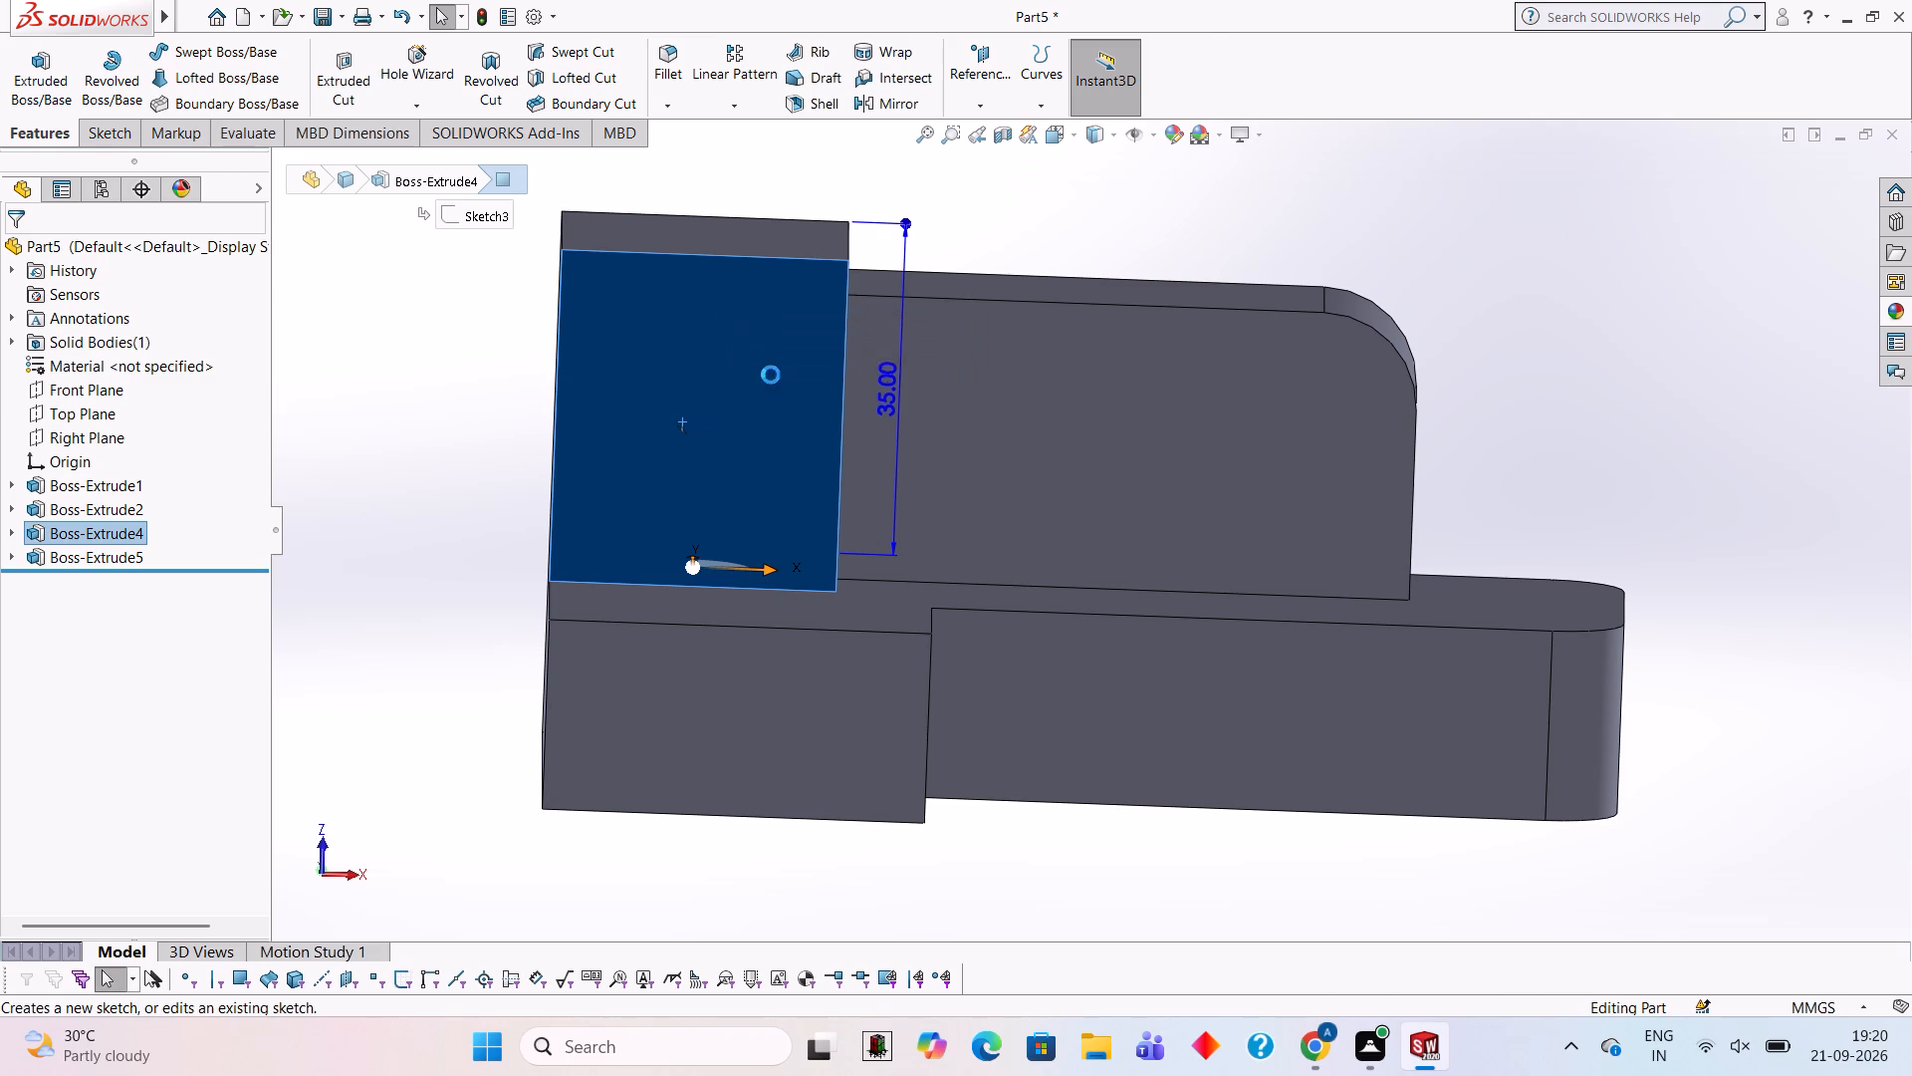
key("ctrl+8")
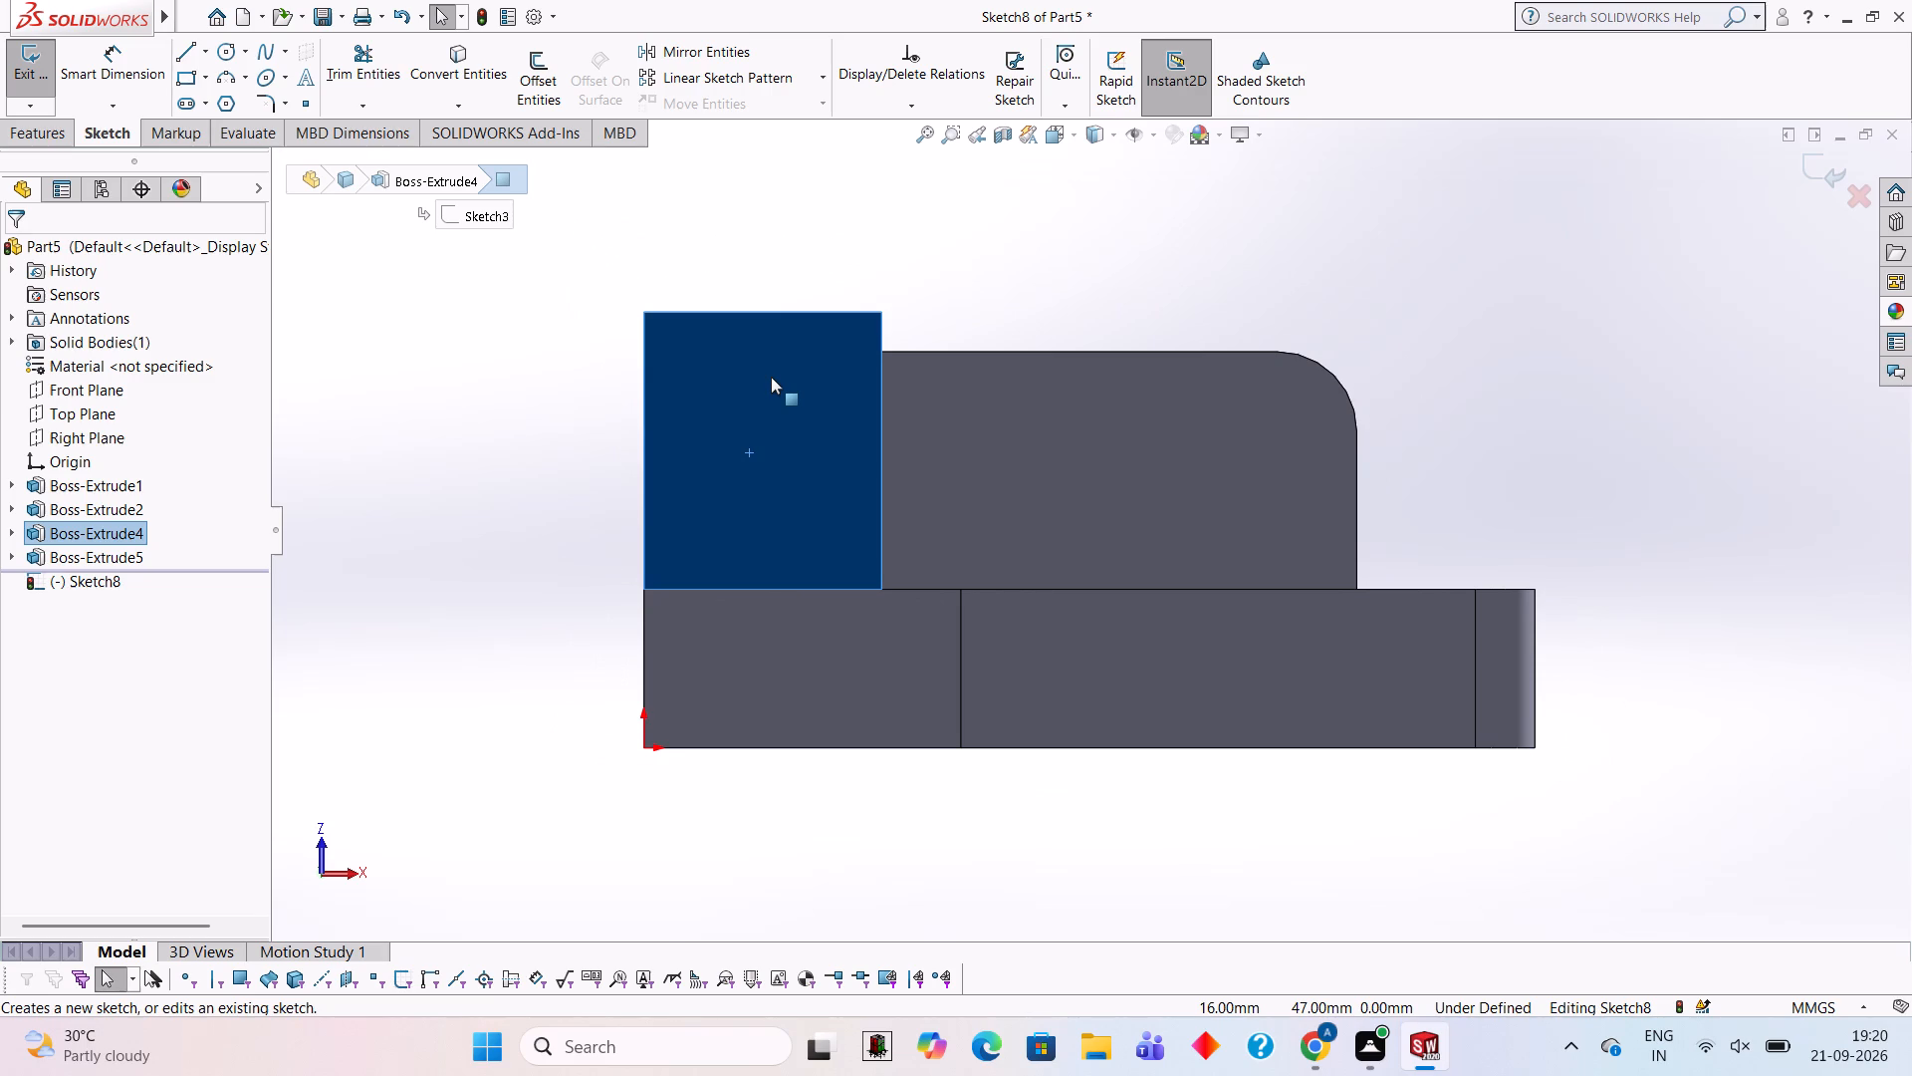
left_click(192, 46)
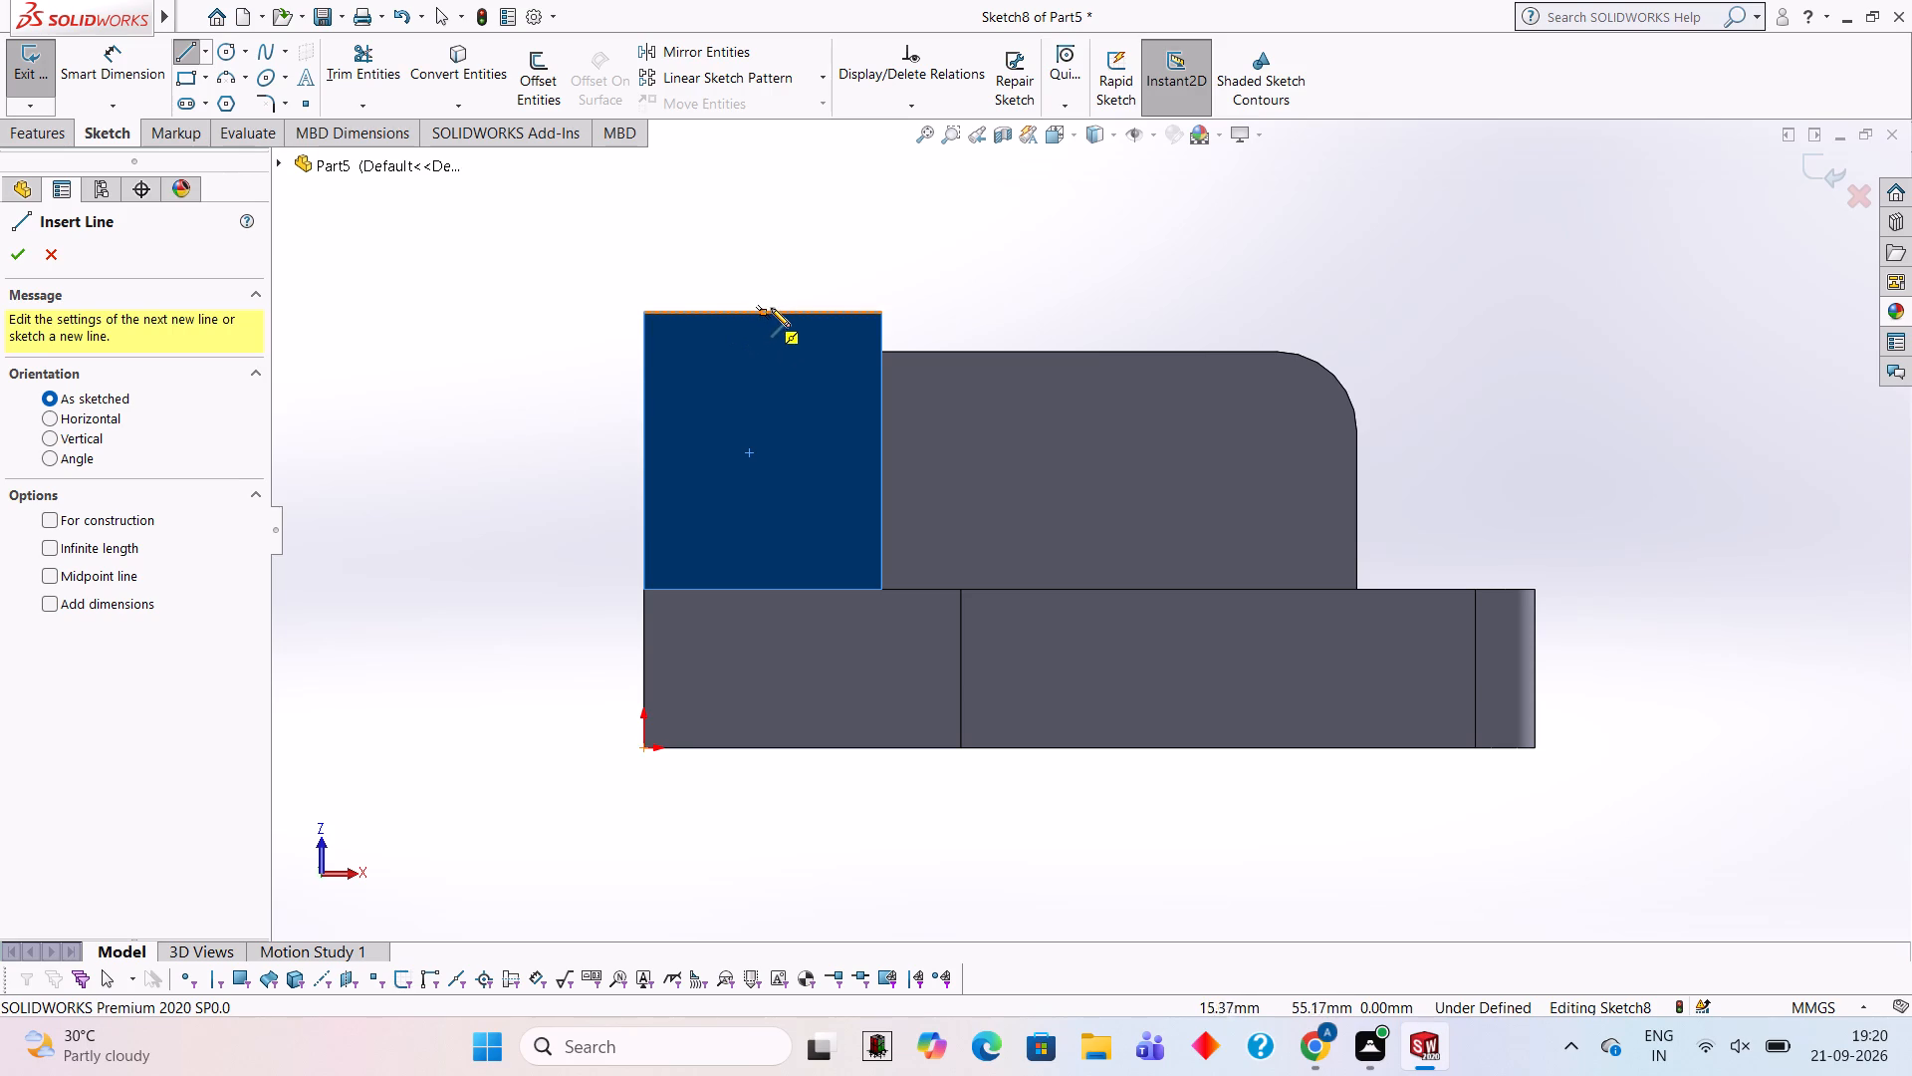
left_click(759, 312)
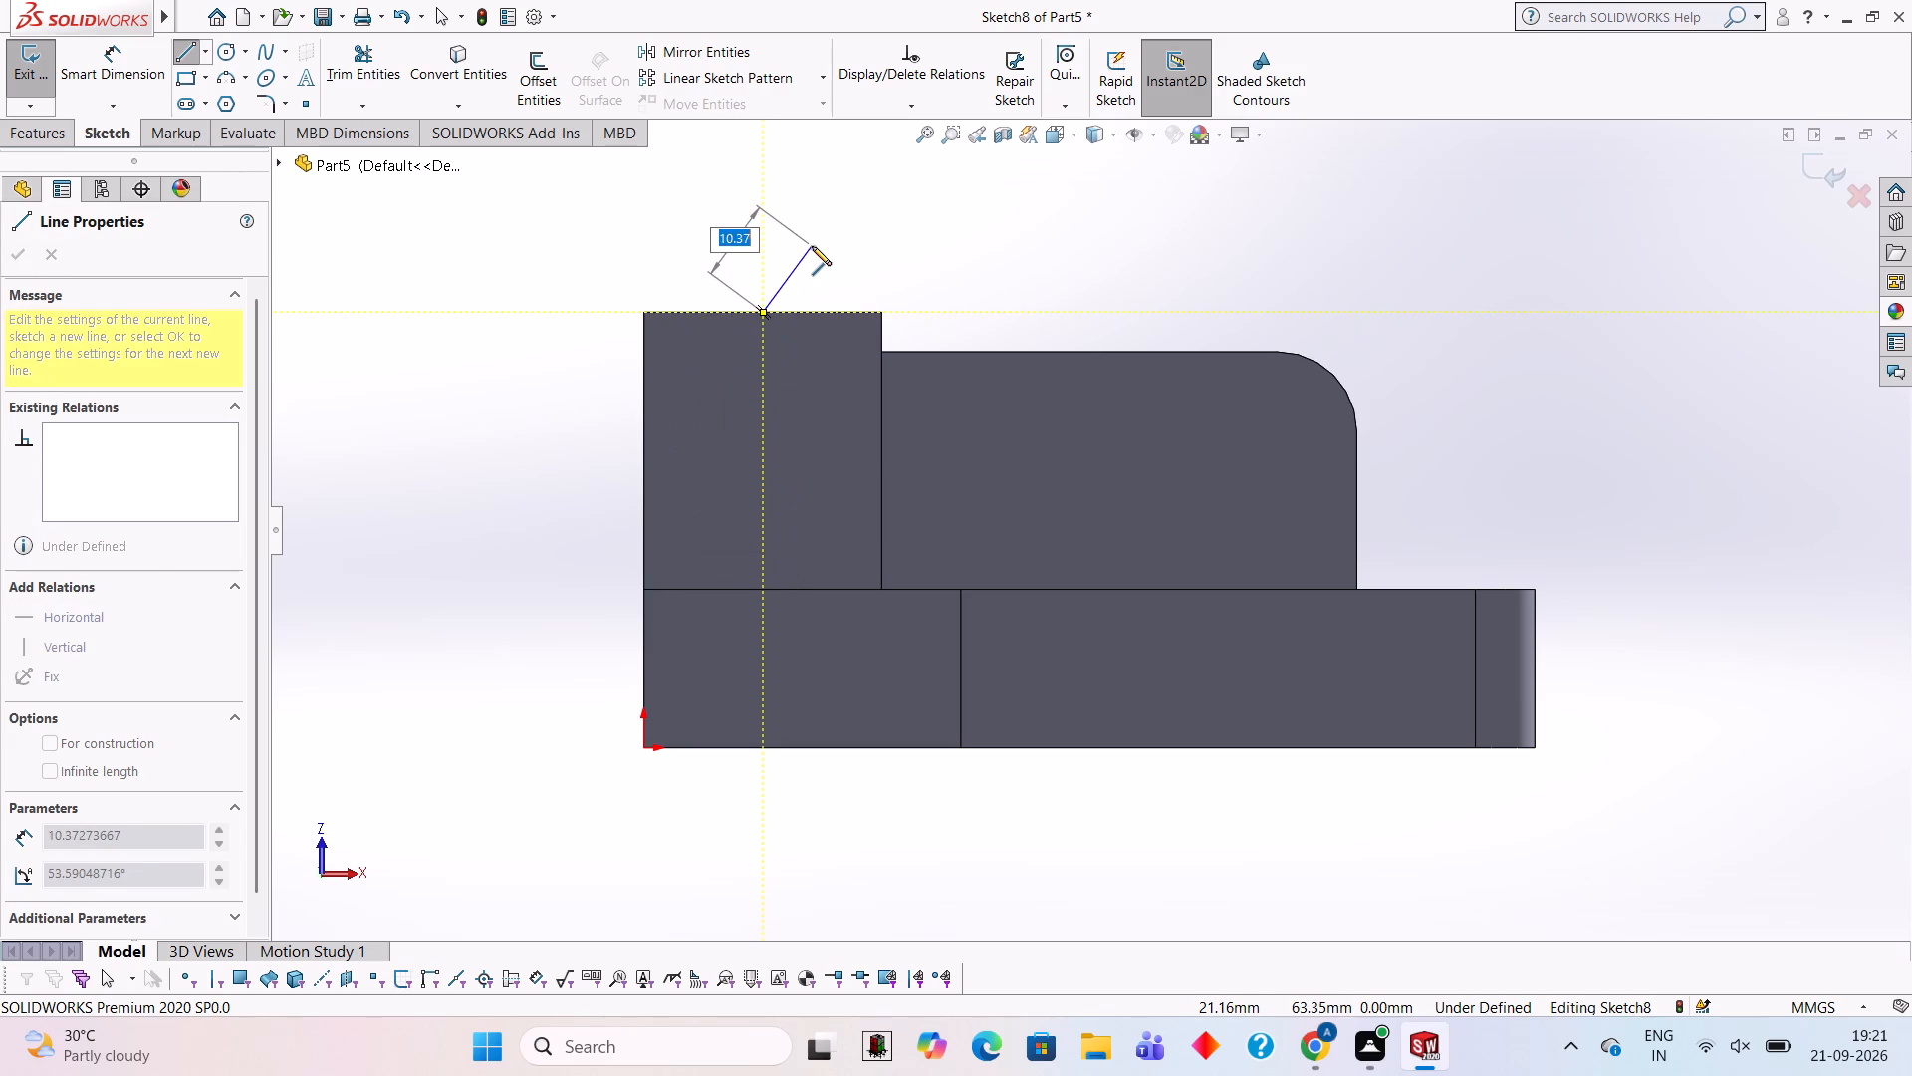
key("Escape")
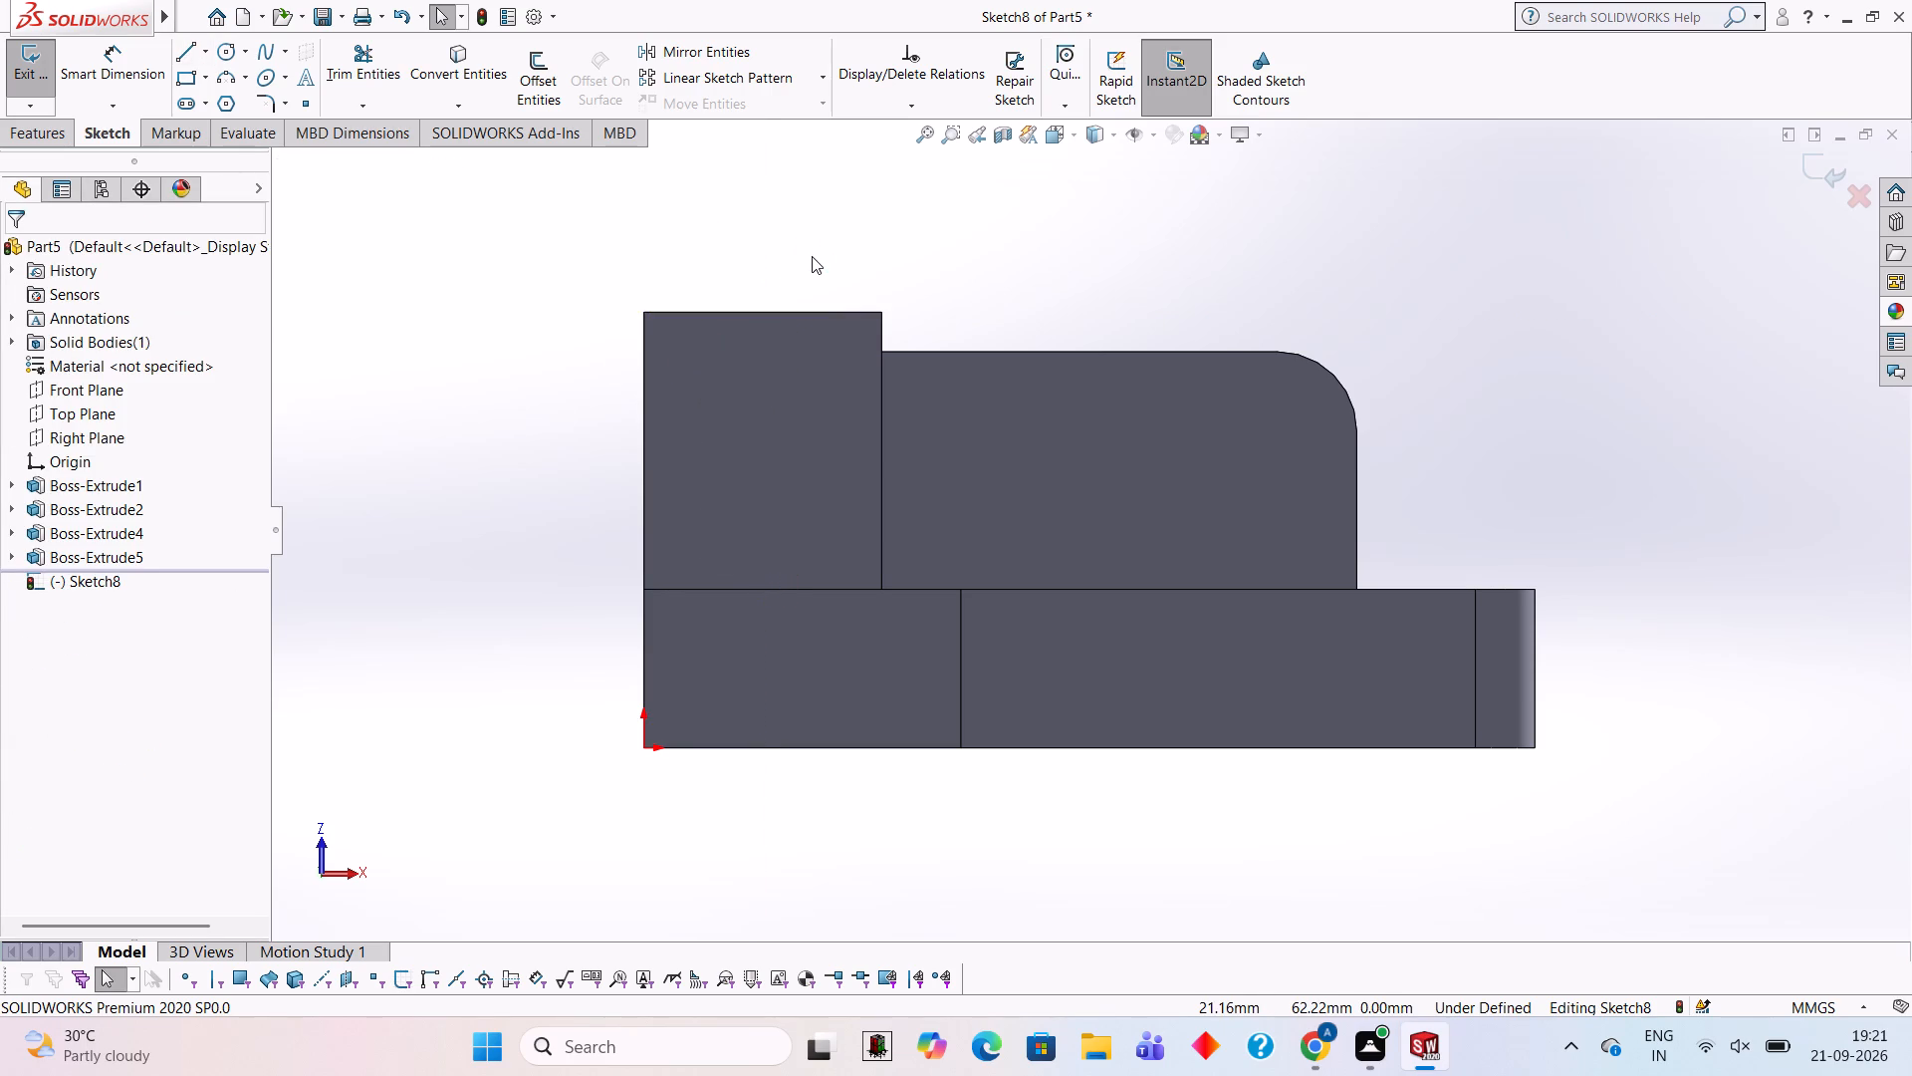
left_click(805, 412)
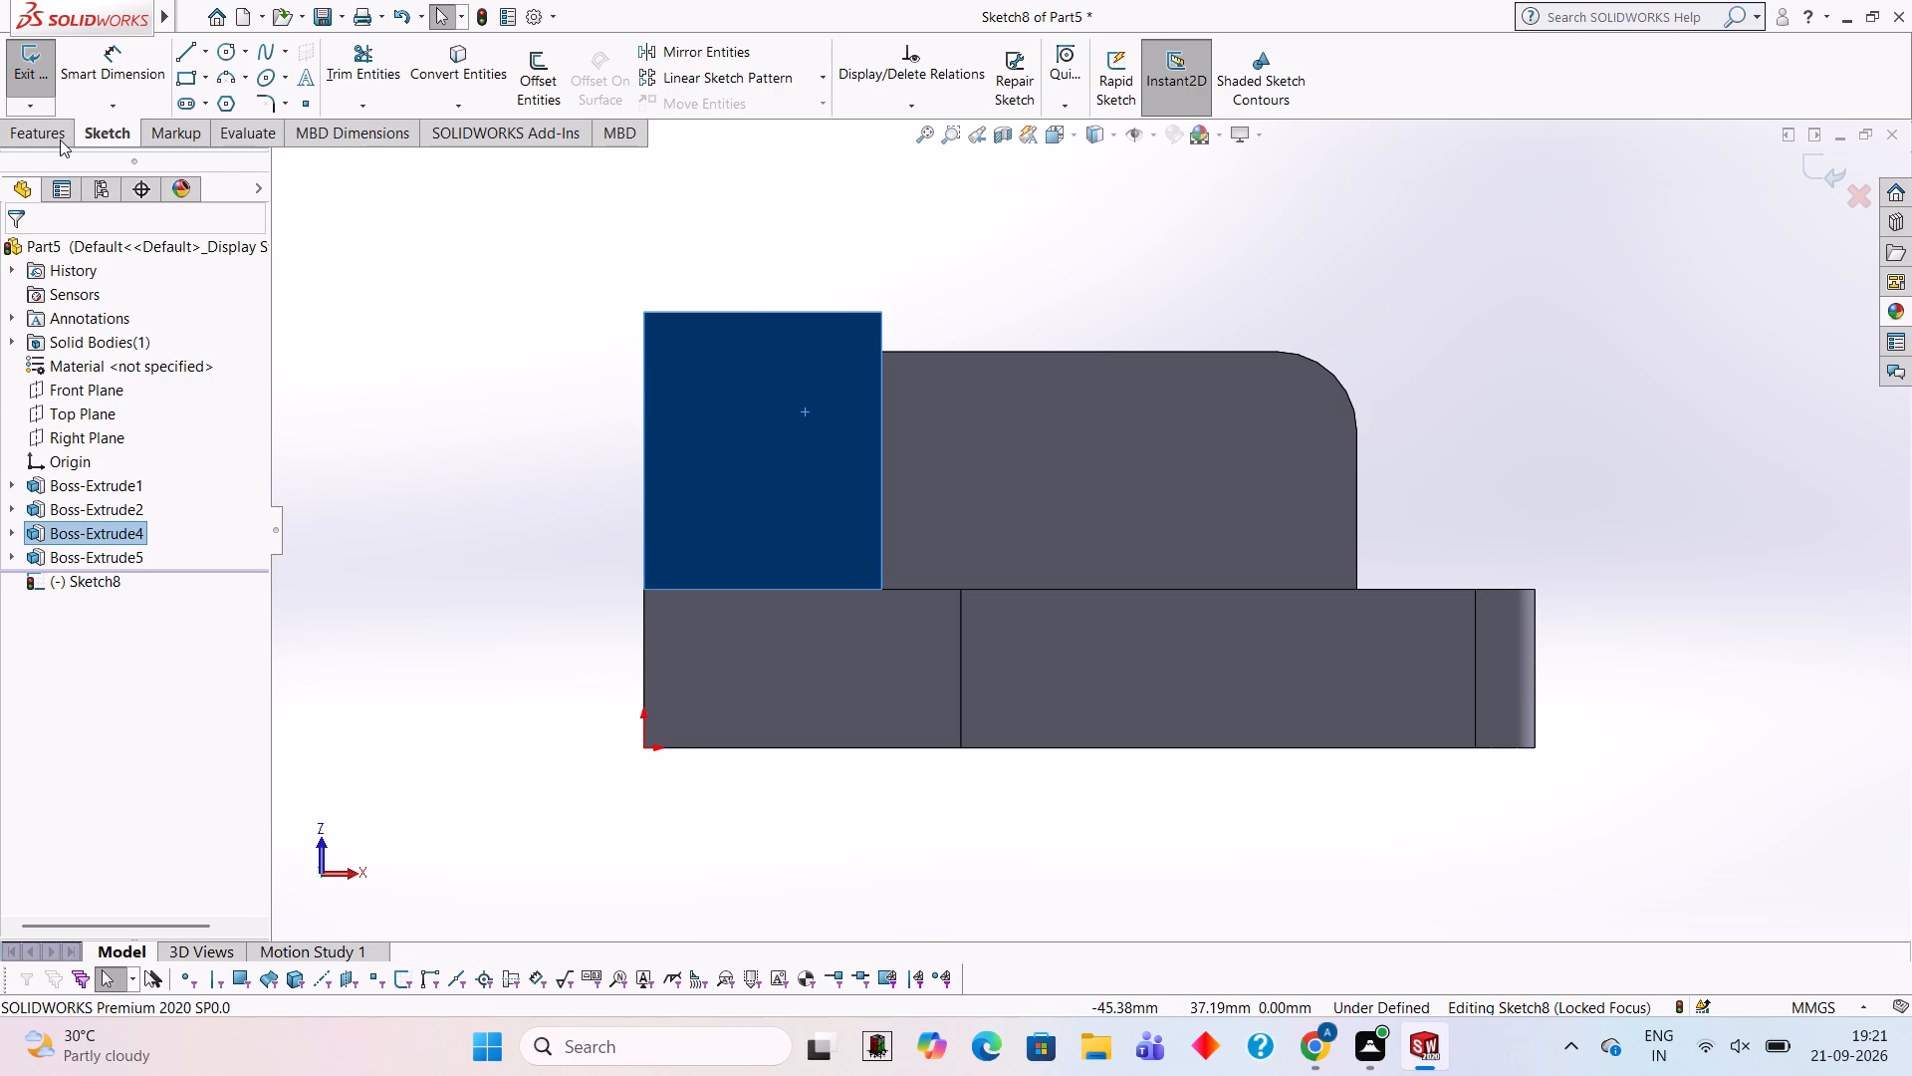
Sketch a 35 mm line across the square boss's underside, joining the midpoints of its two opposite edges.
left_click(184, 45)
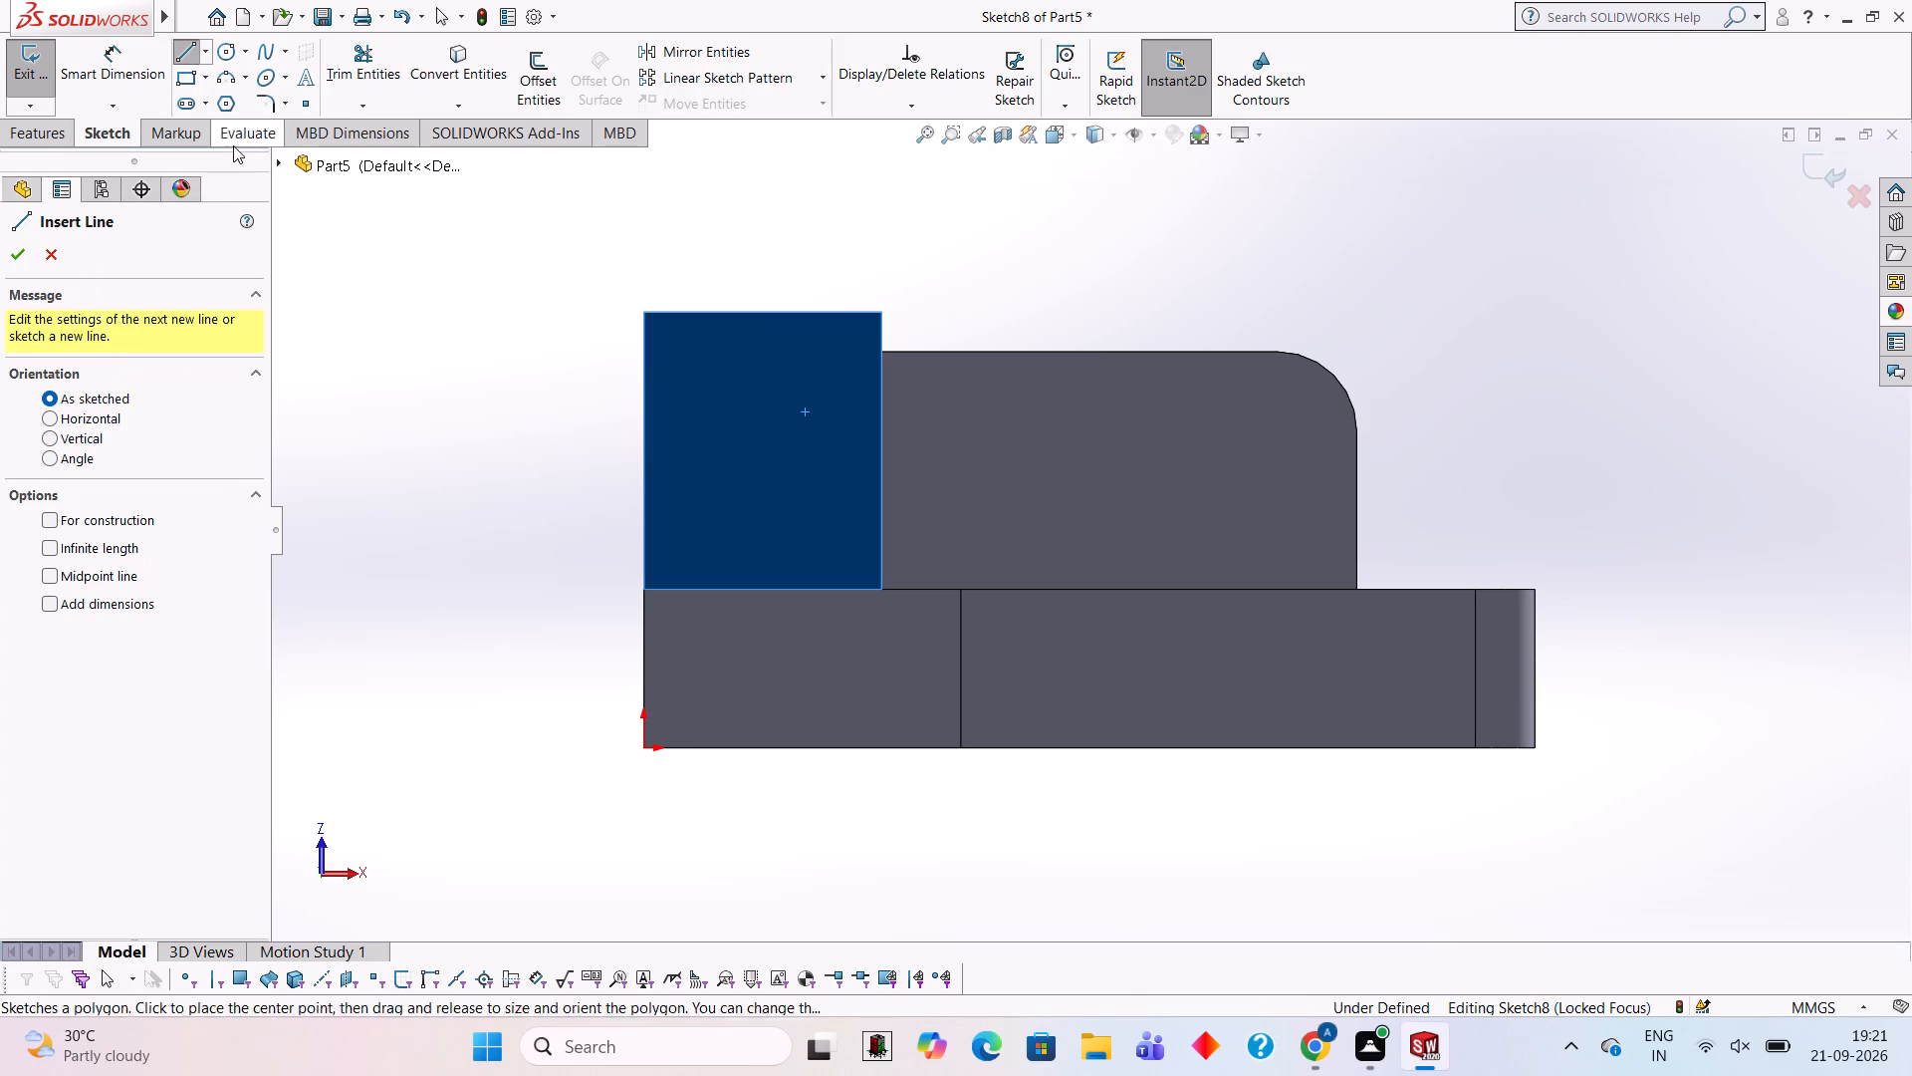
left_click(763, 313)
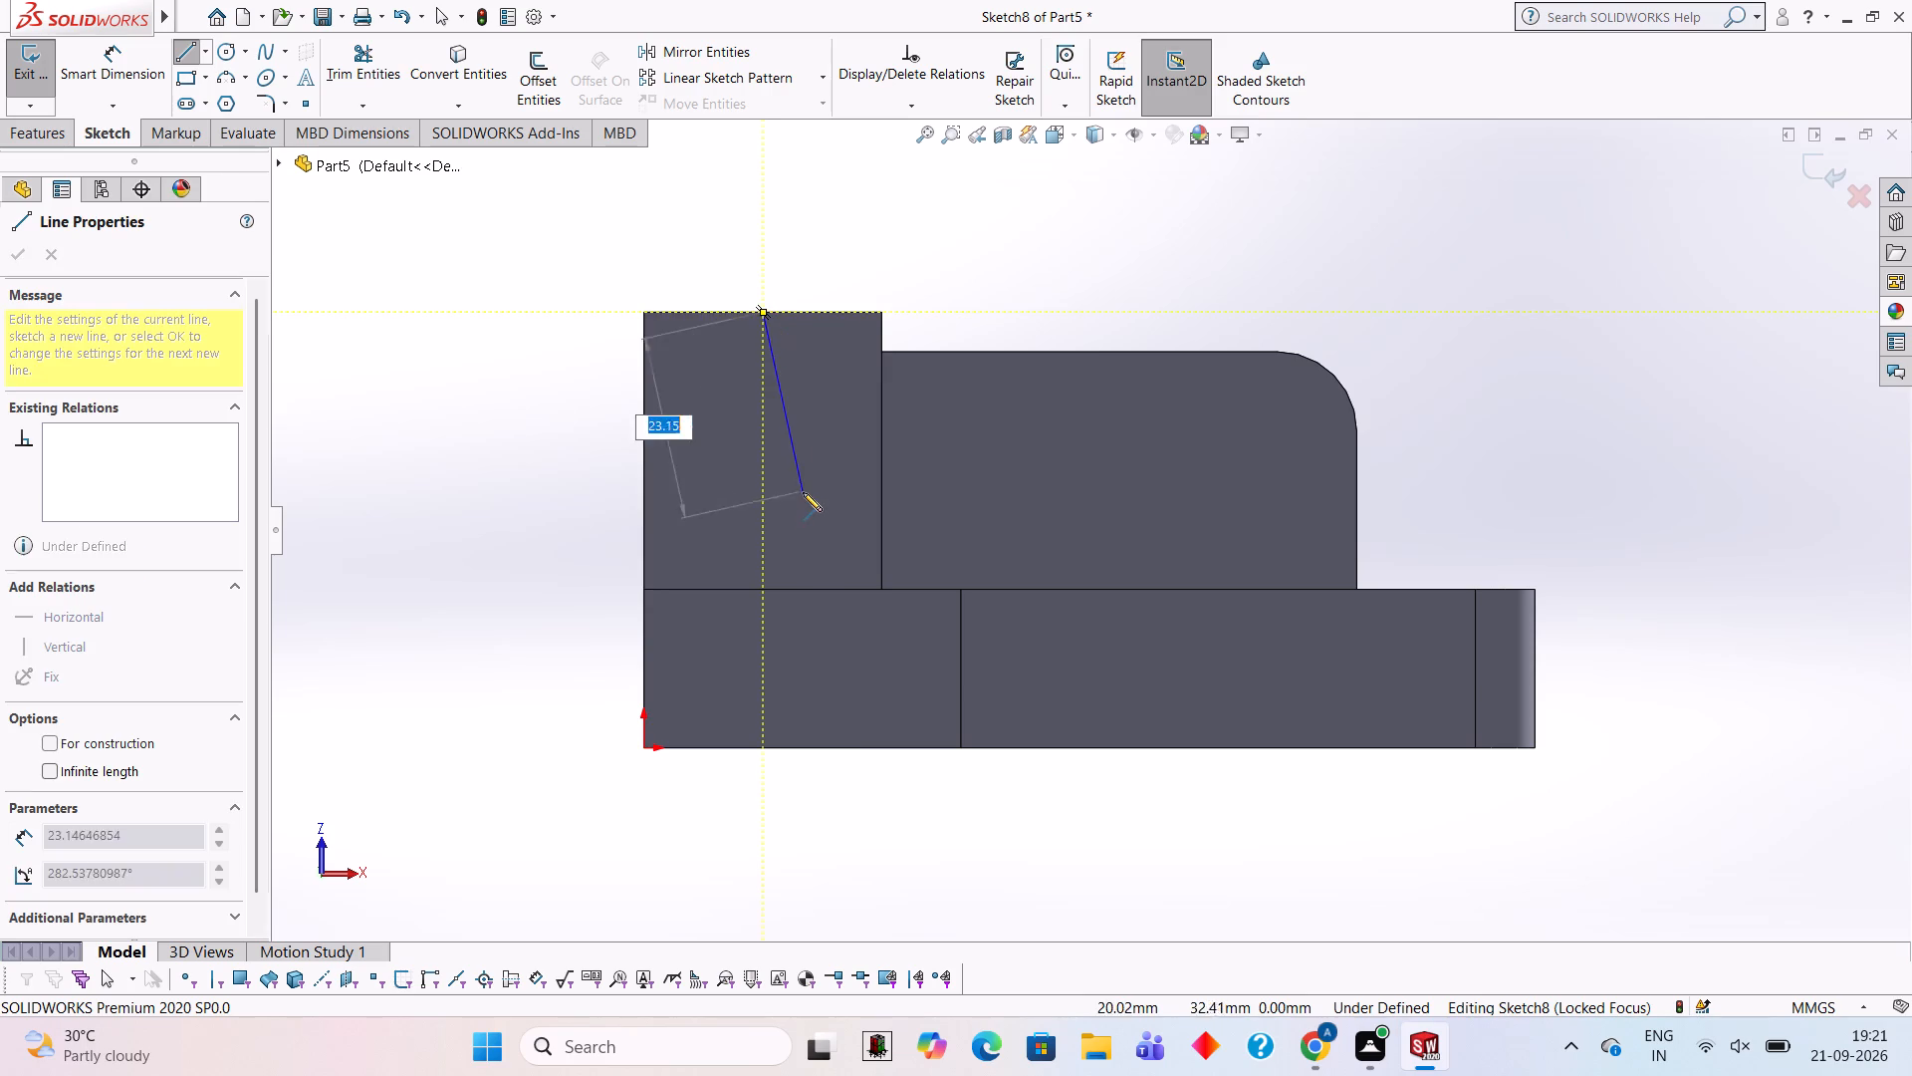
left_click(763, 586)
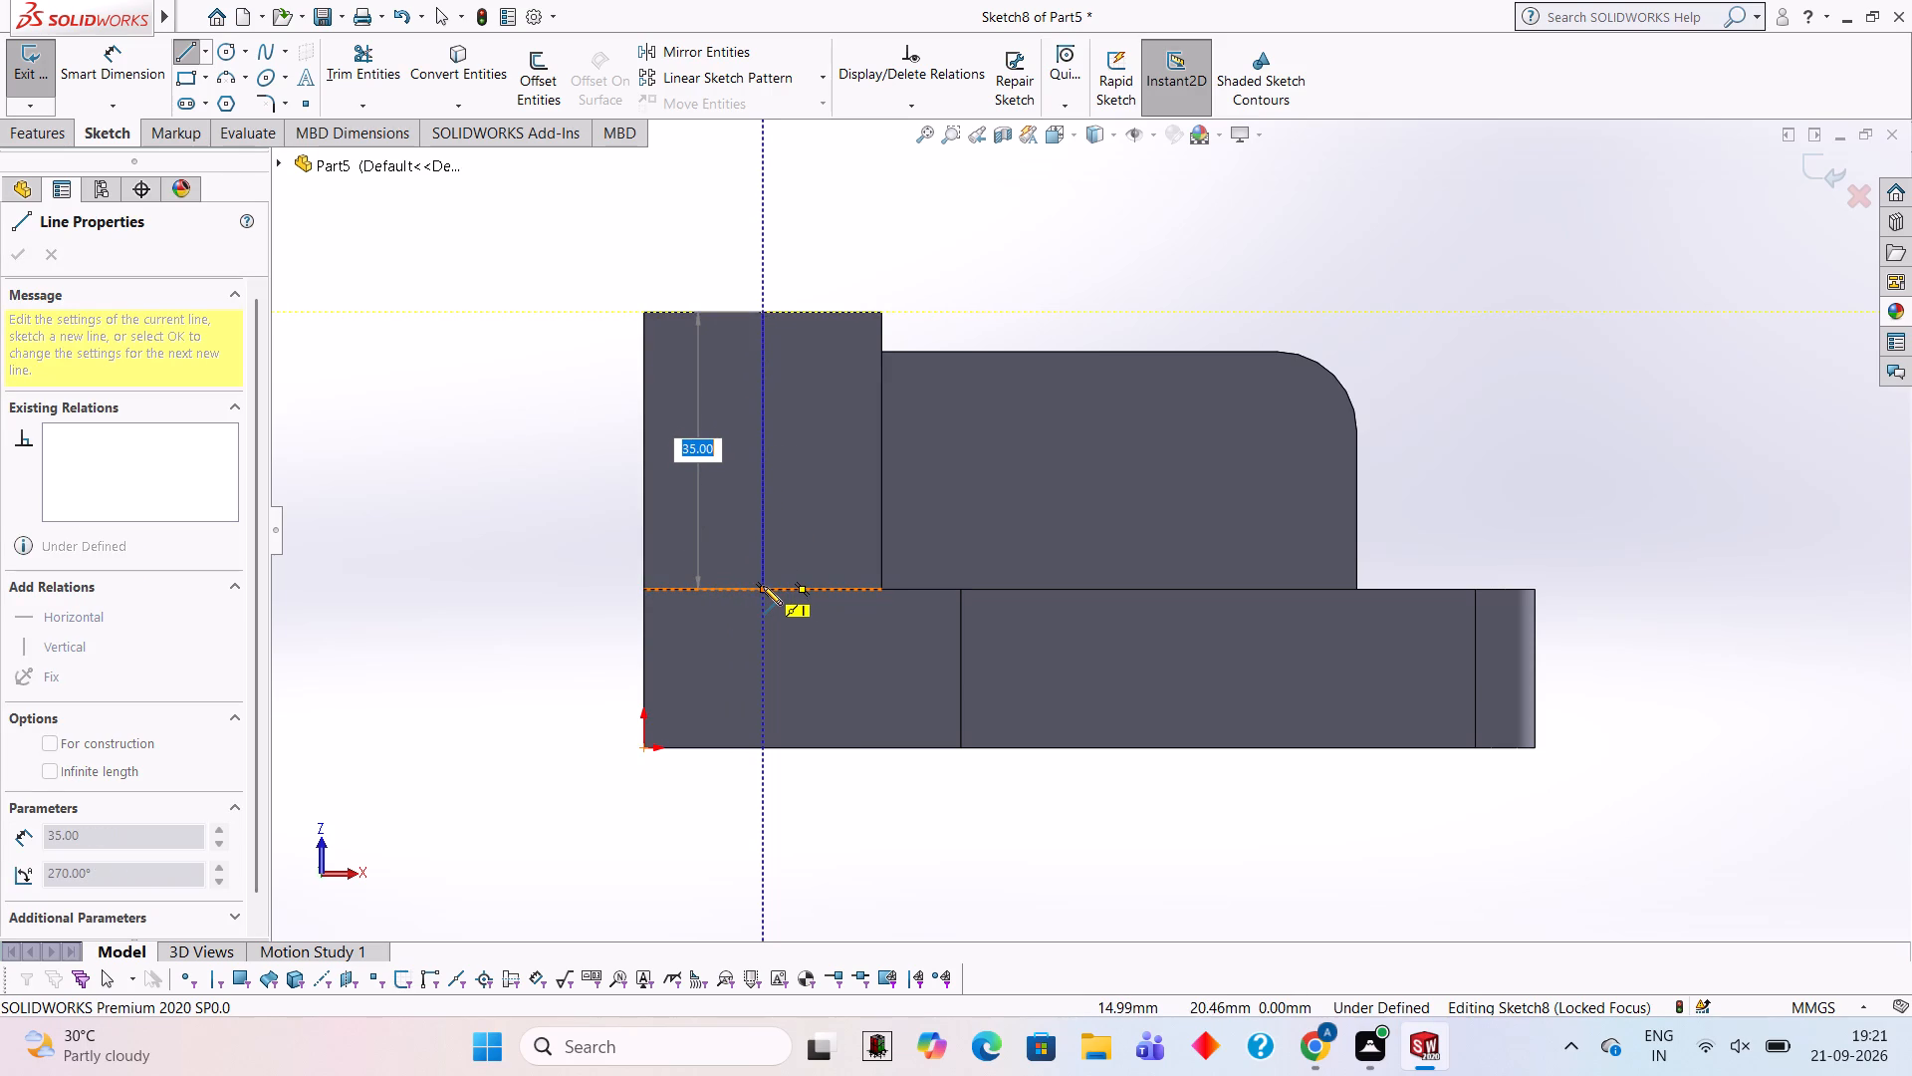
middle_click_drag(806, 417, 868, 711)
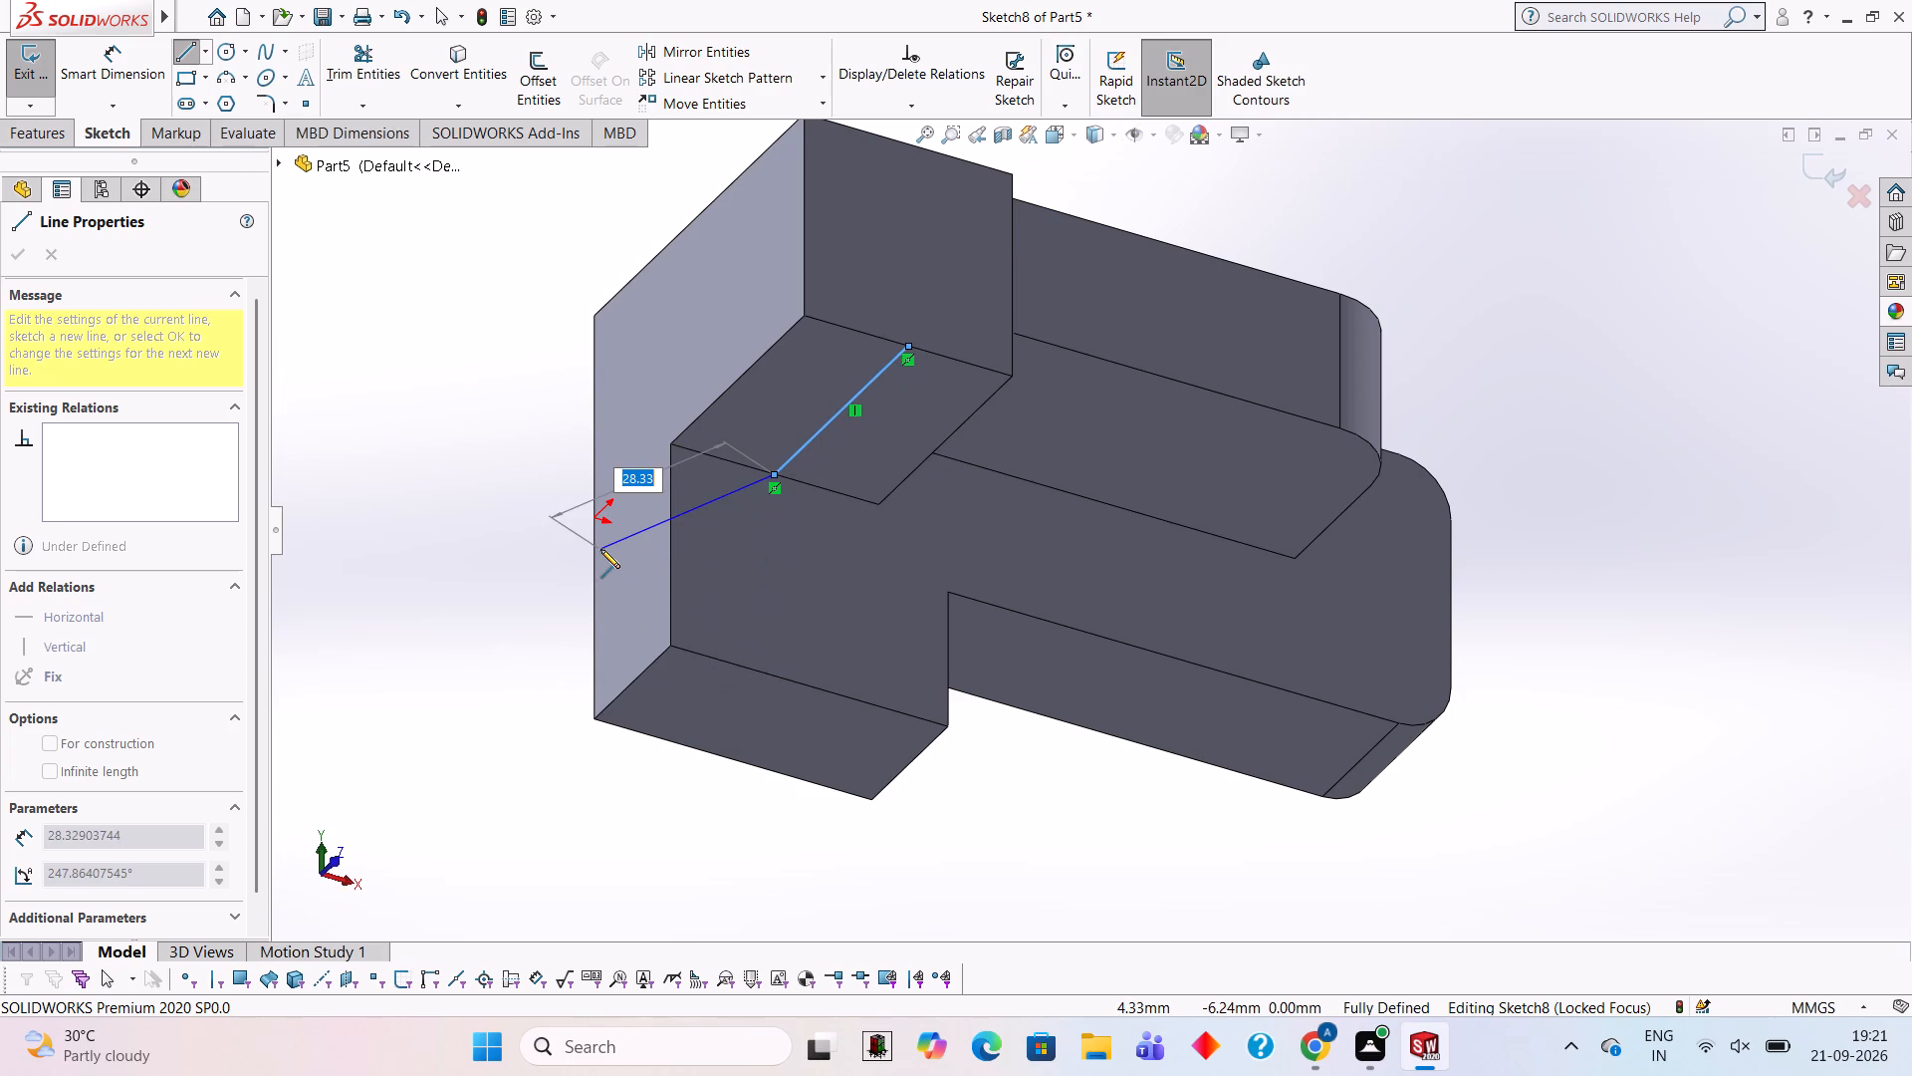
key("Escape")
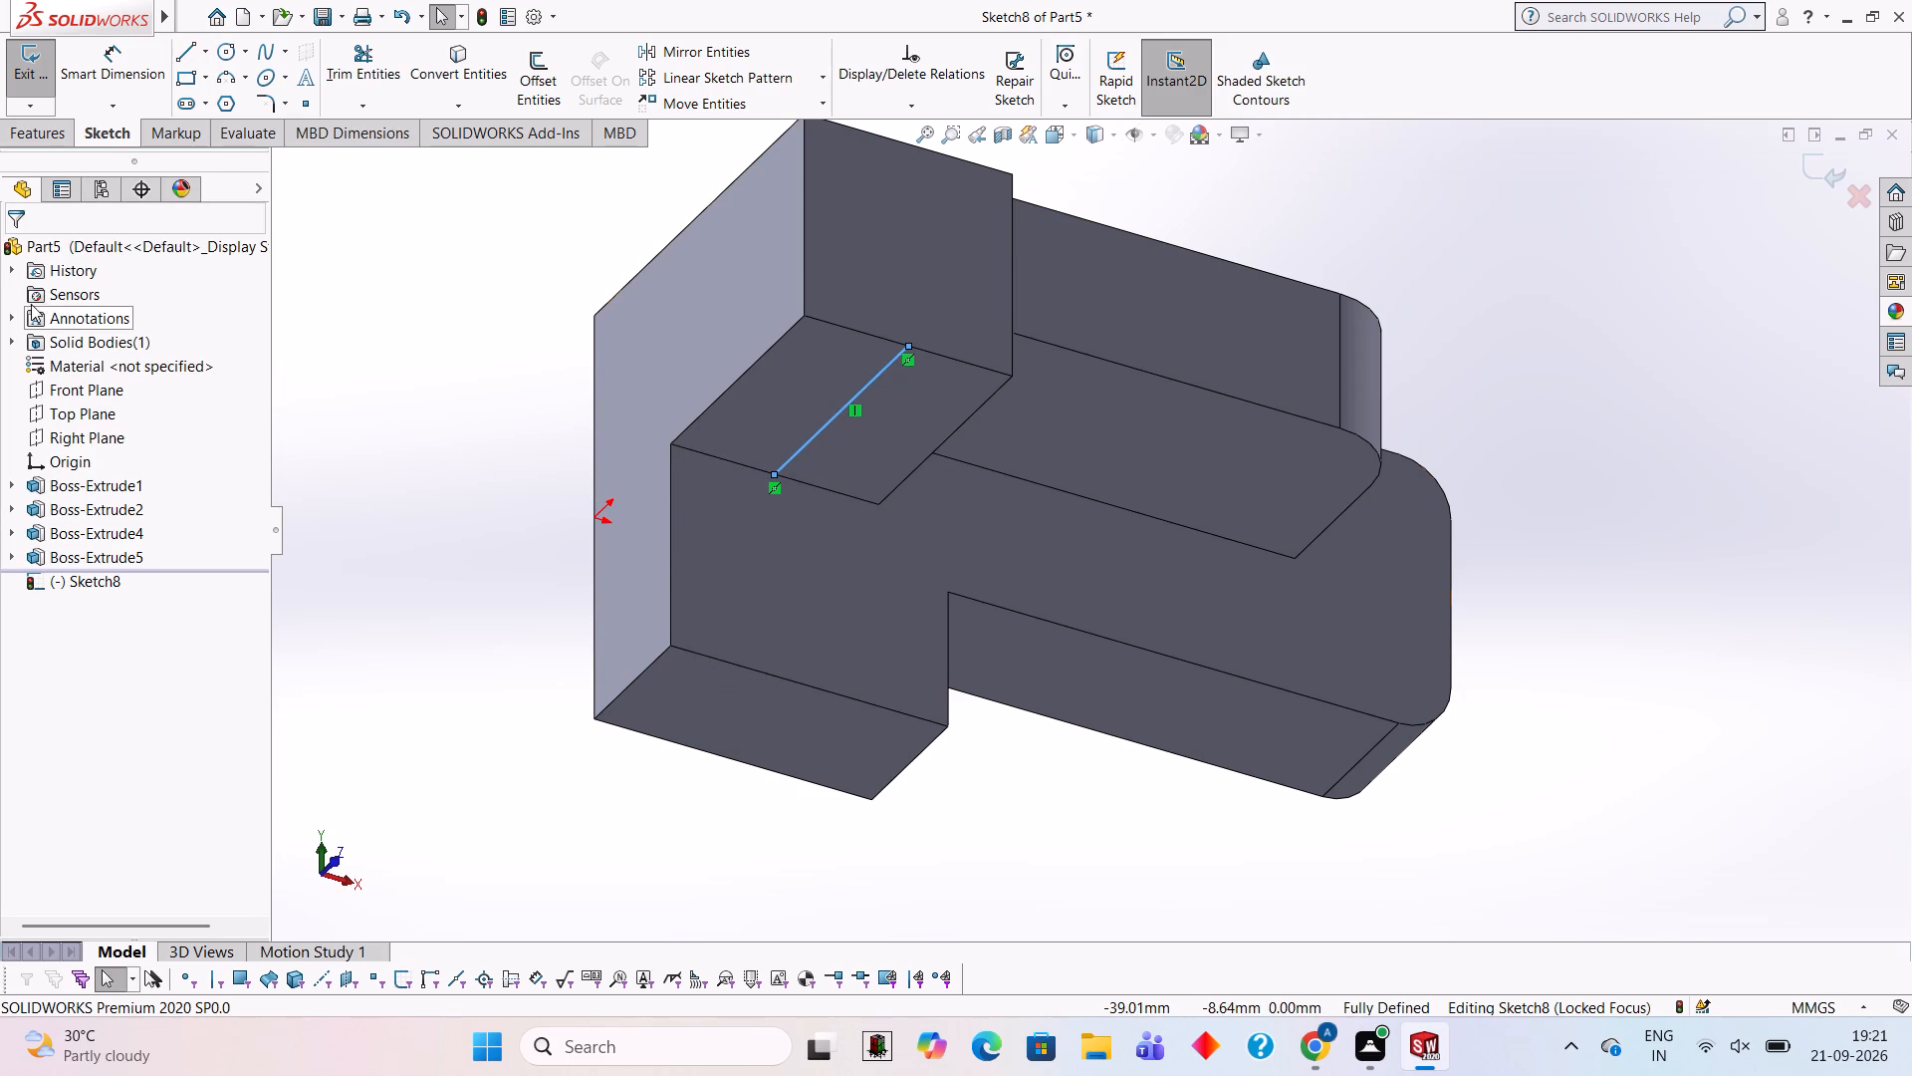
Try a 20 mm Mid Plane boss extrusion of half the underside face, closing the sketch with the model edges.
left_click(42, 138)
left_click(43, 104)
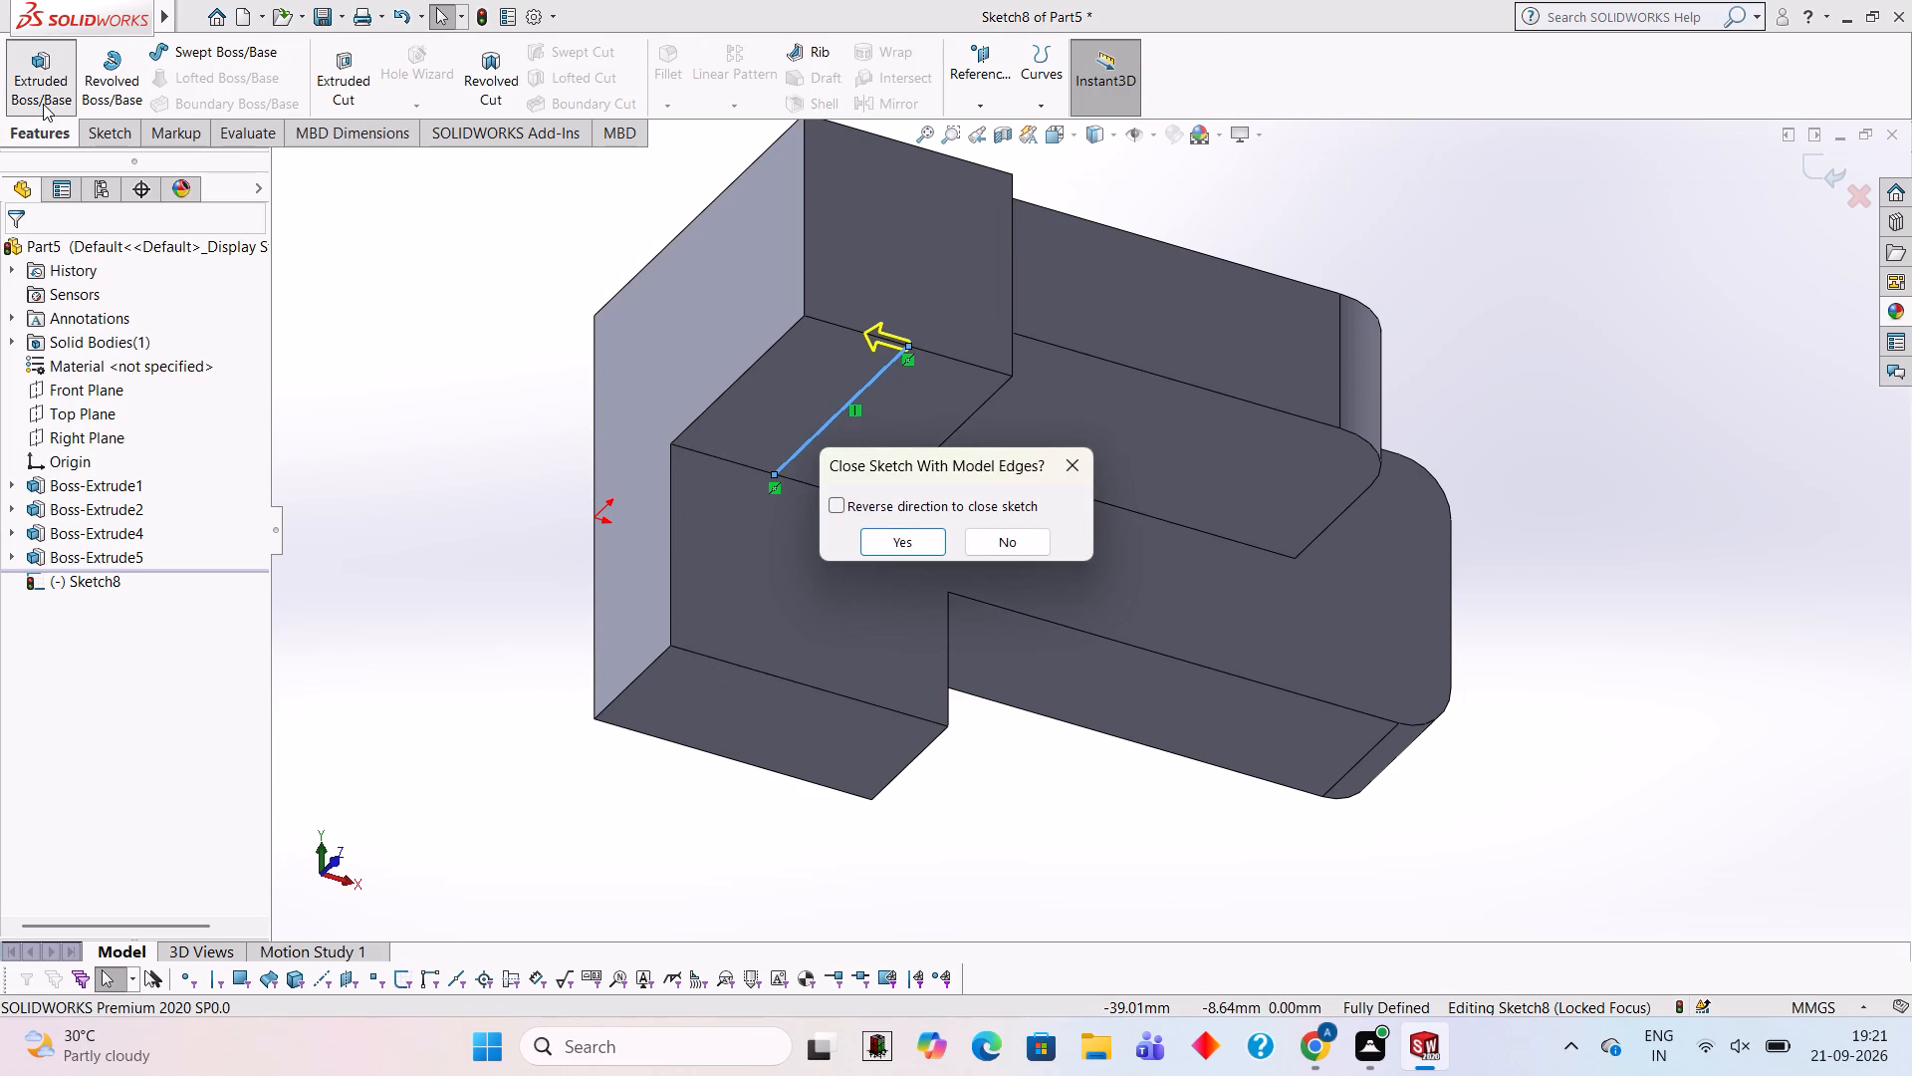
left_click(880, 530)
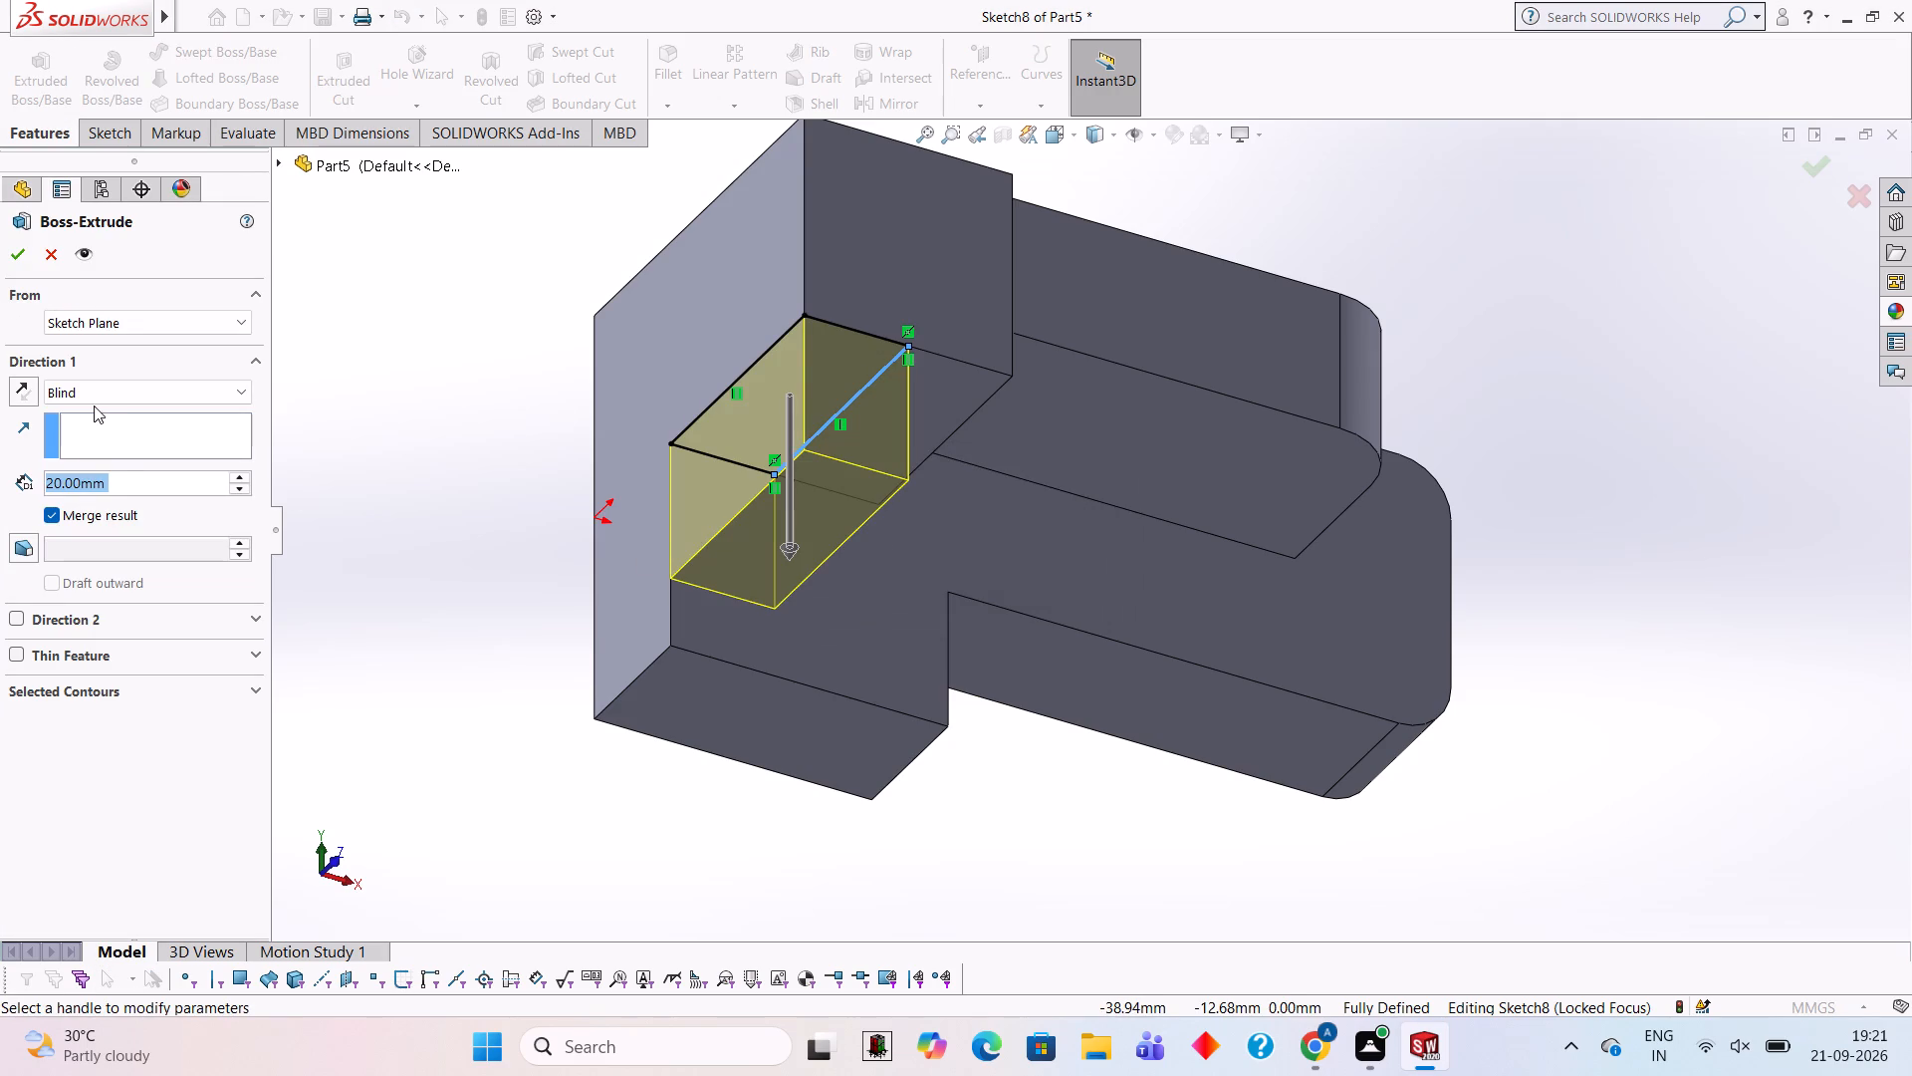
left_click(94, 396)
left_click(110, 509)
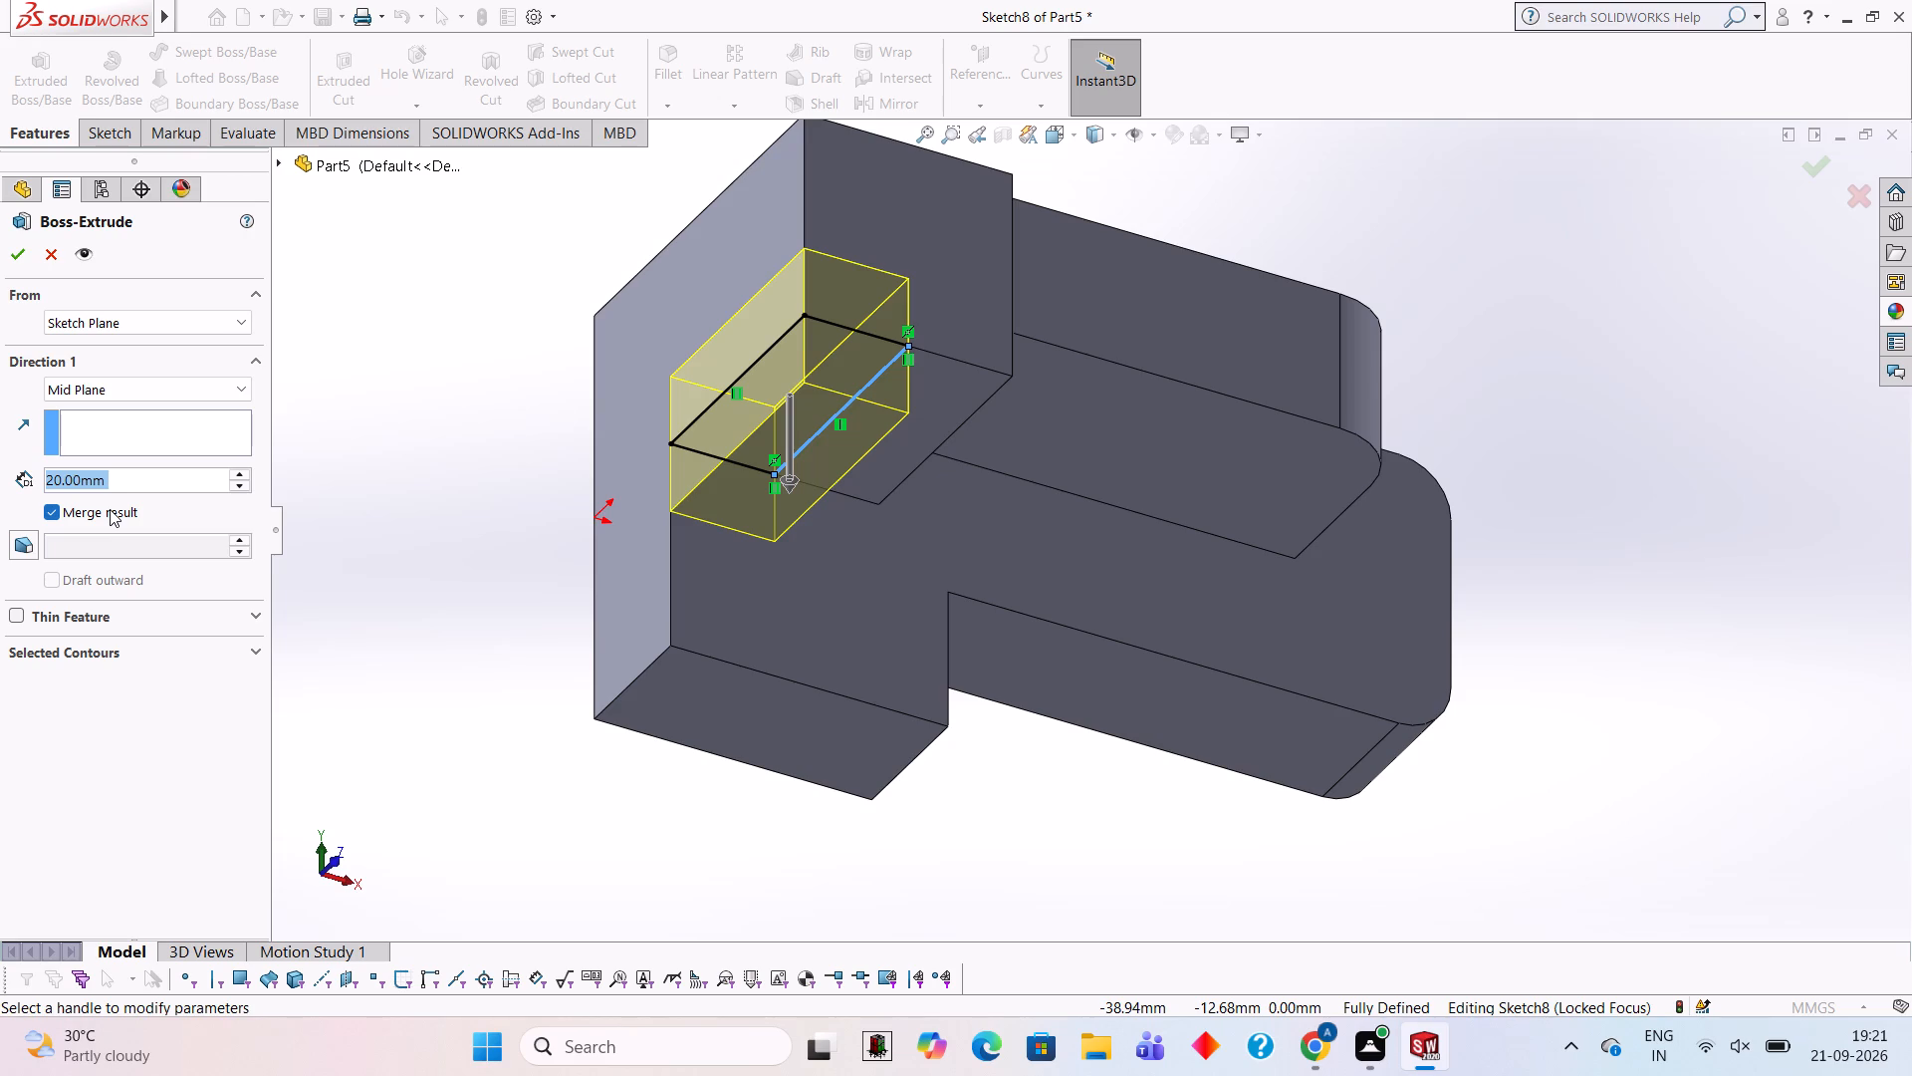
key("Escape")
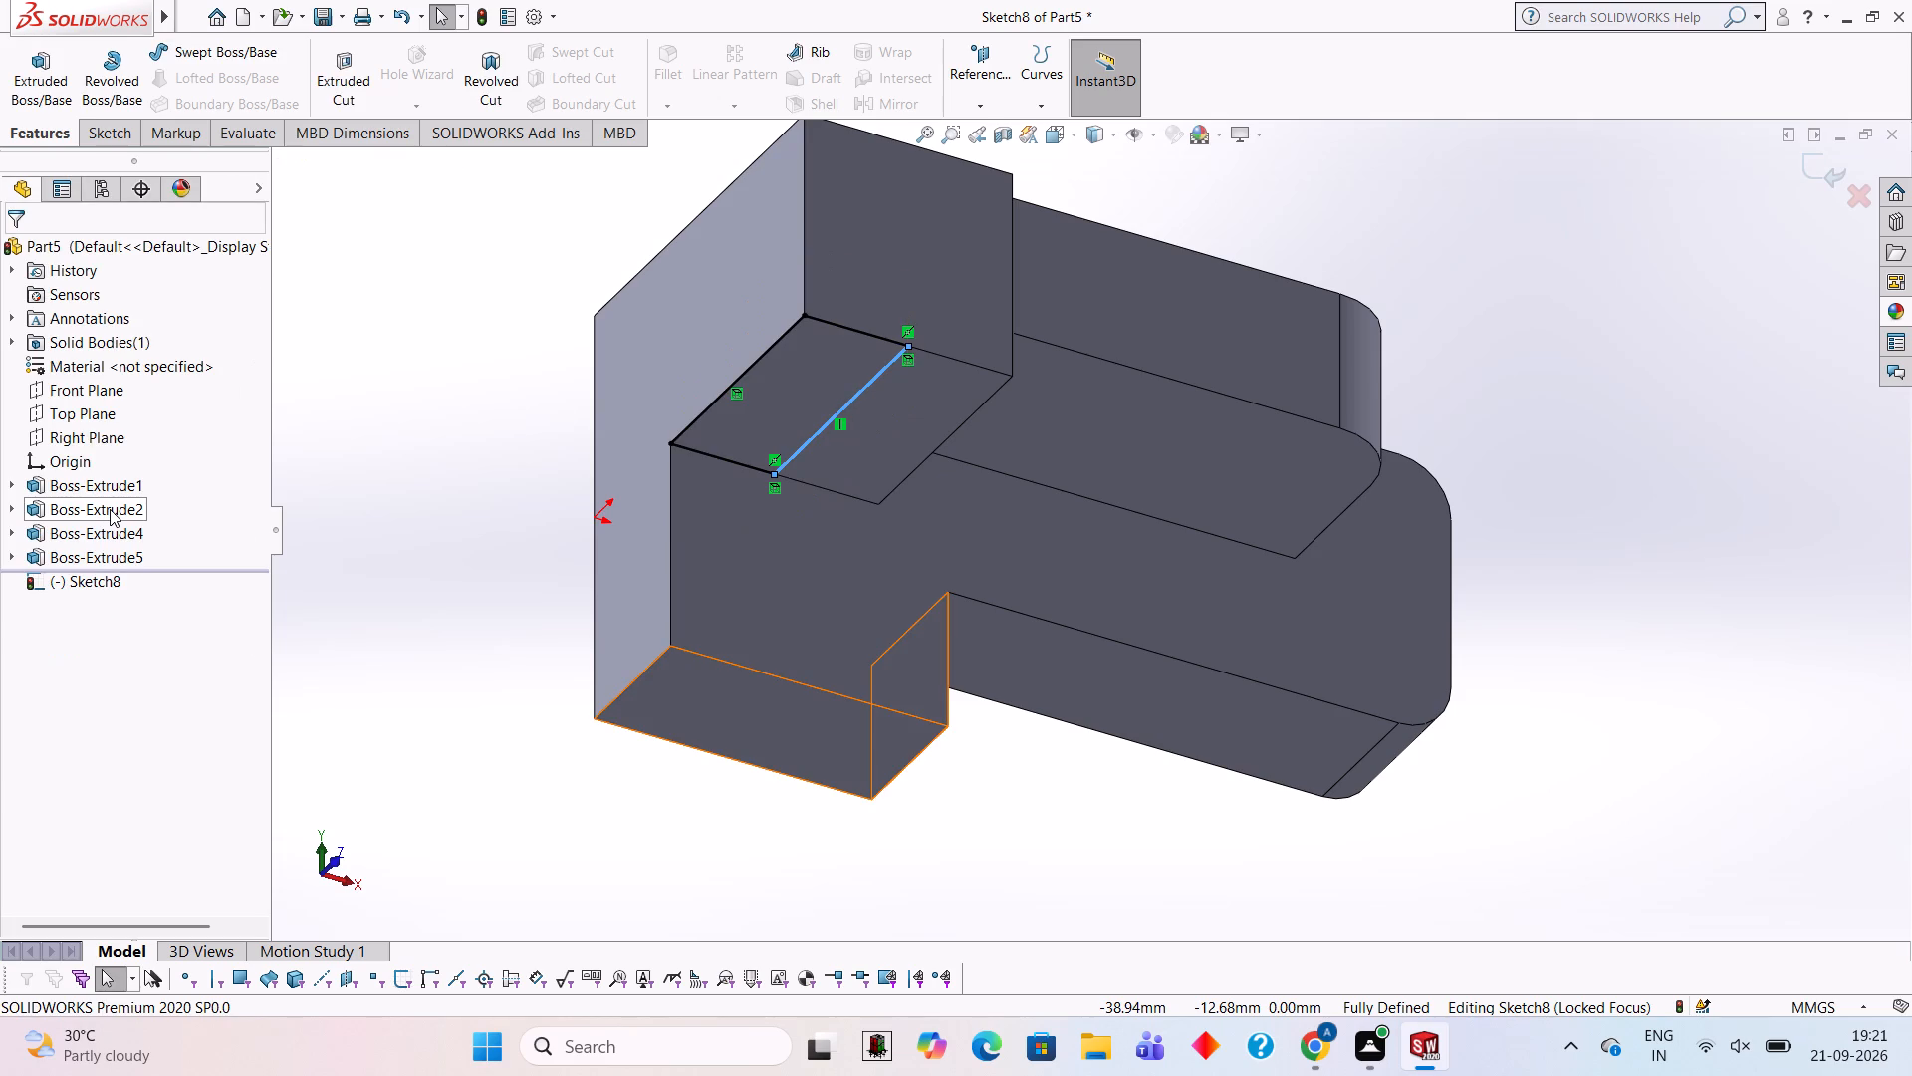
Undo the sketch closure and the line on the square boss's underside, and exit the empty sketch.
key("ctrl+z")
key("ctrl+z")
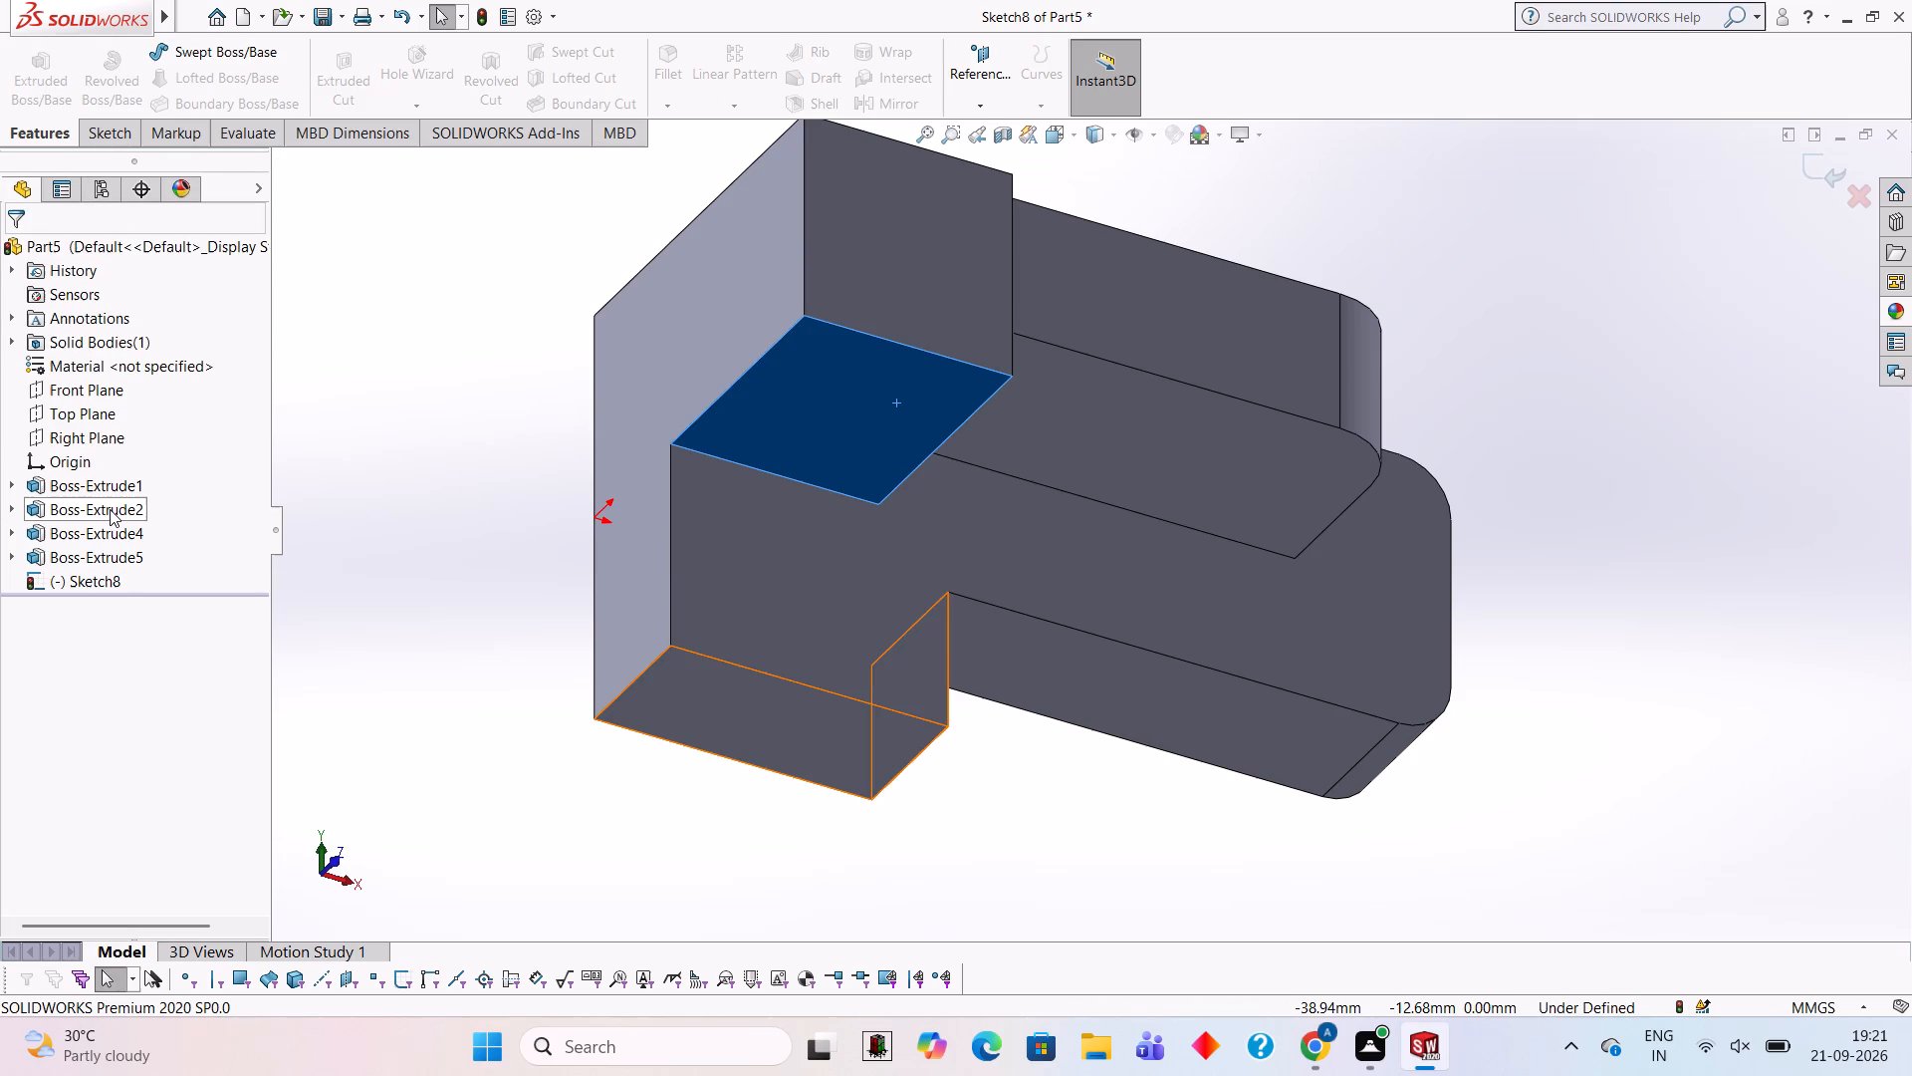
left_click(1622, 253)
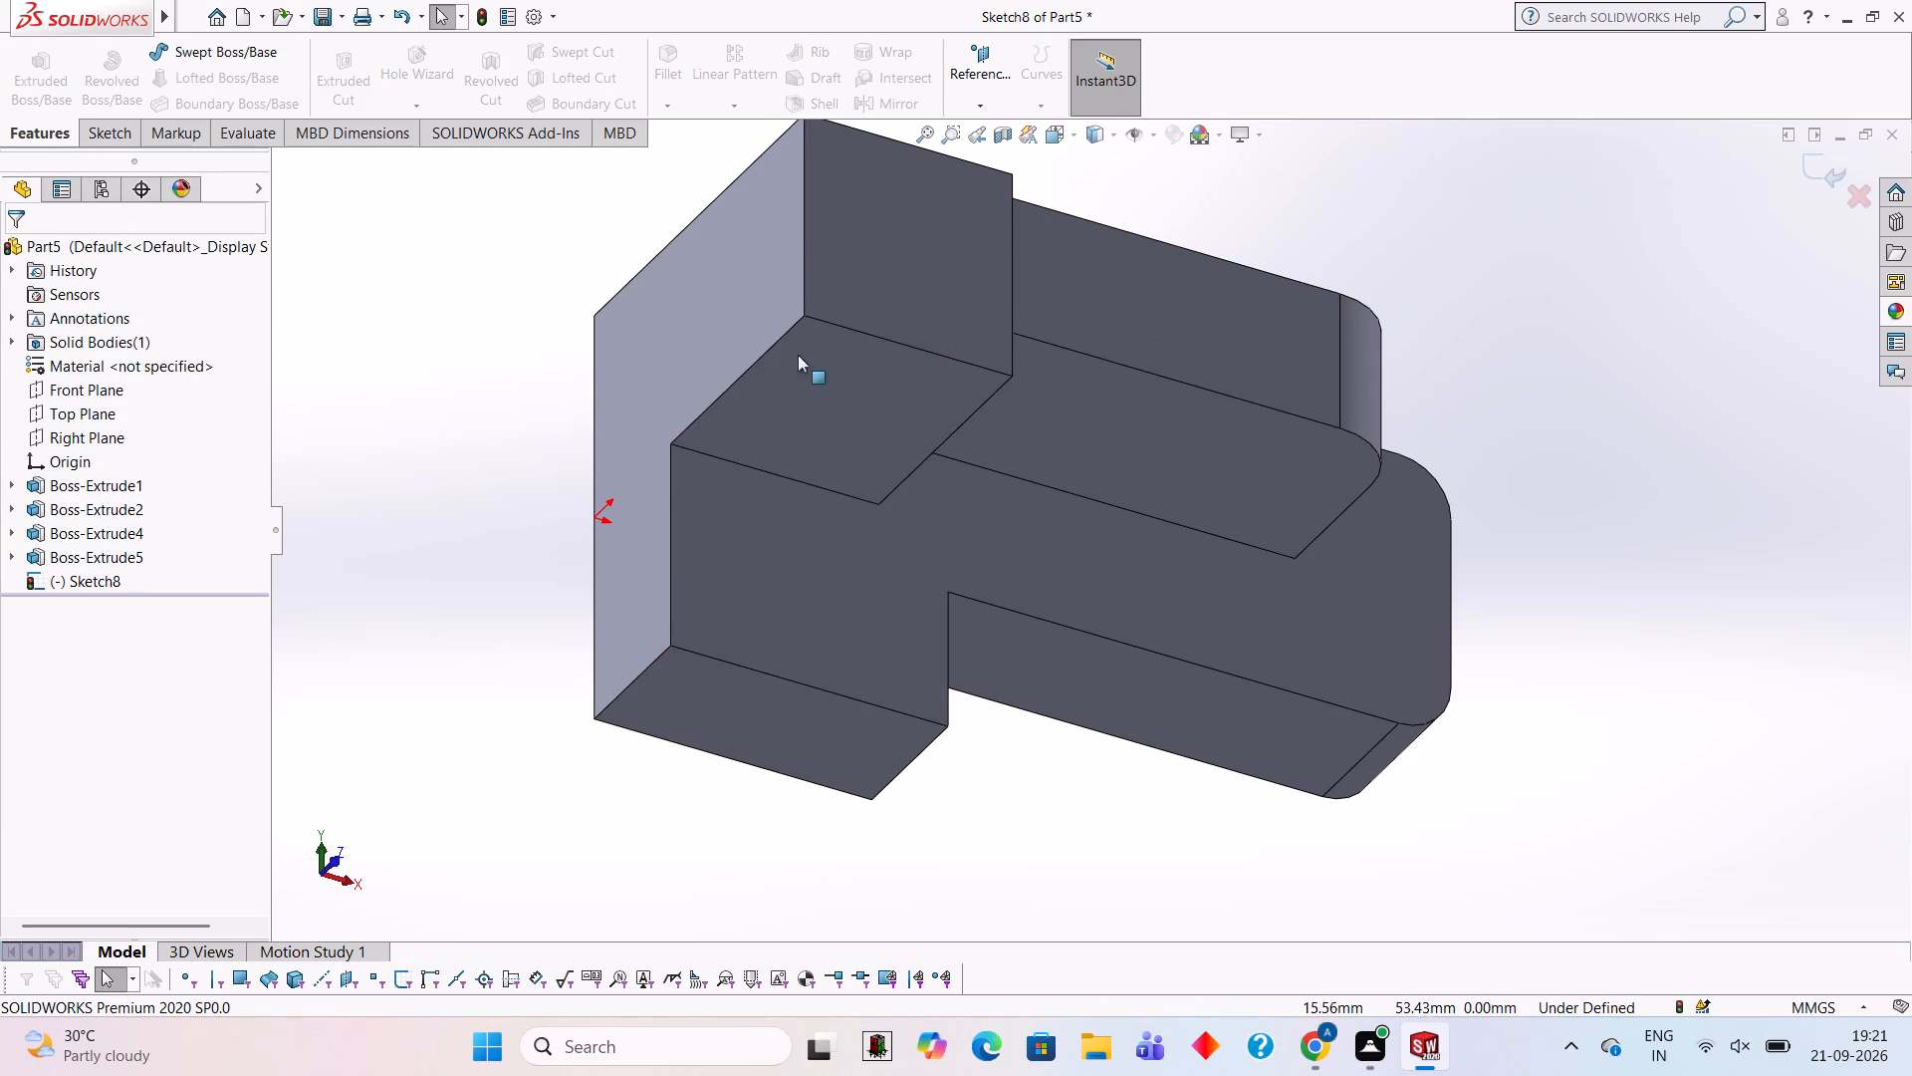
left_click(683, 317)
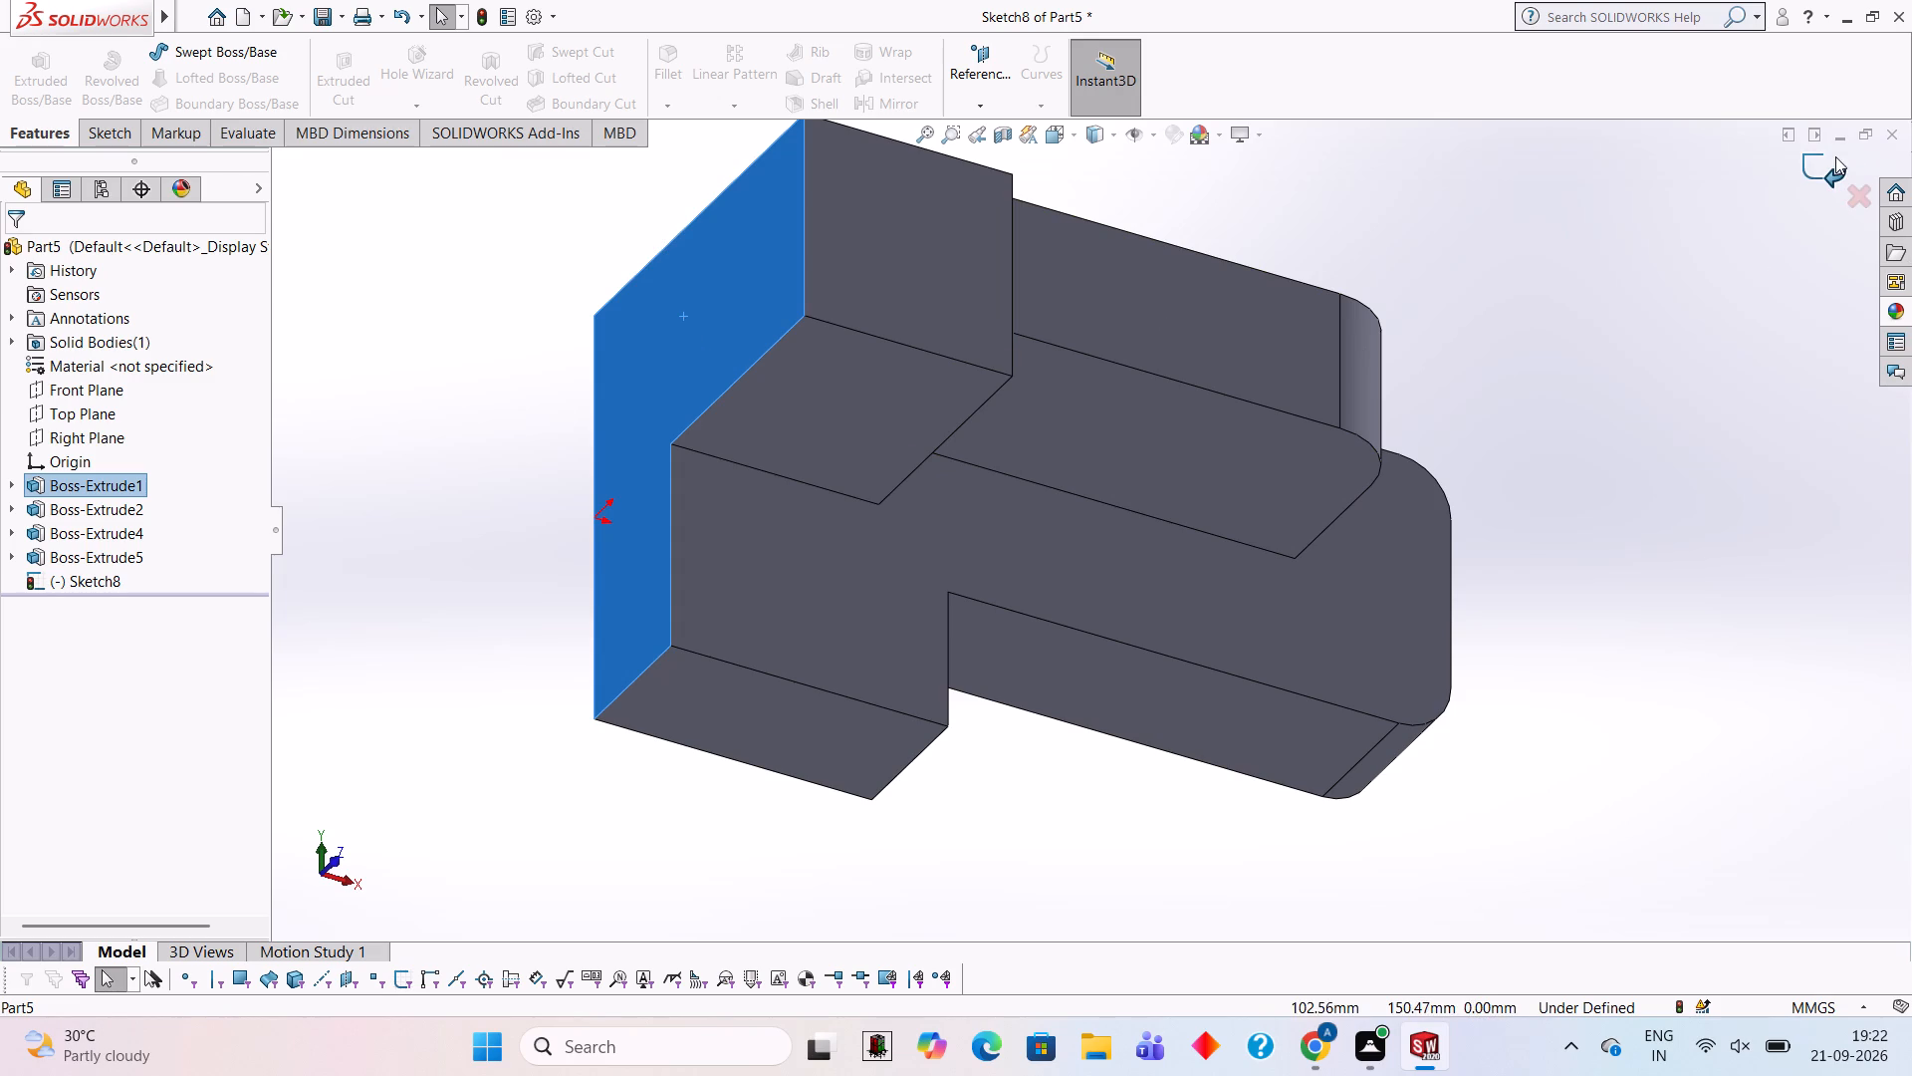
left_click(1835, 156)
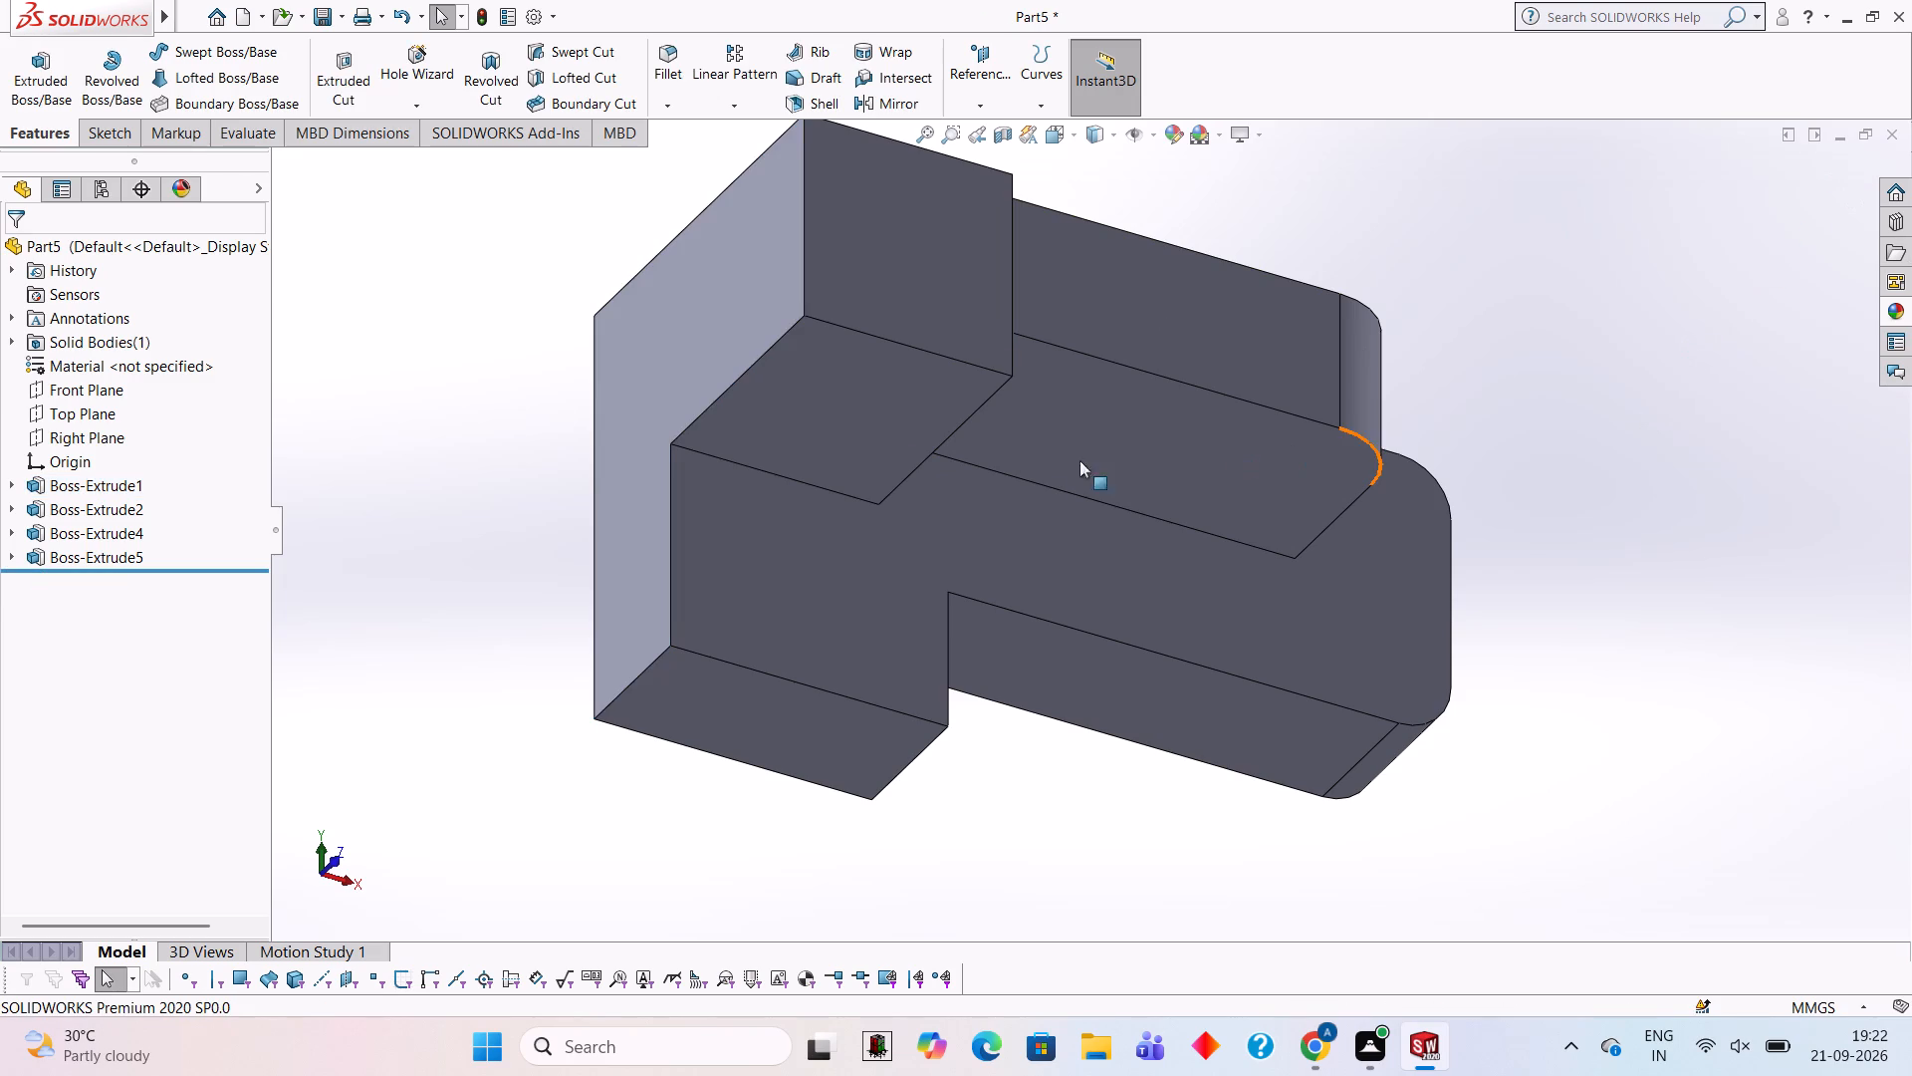
Open a new sketch on the L-shaped end face beside the leg and square boss, viewed face-on.
left_click(694, 335)
left_click(784, 285)
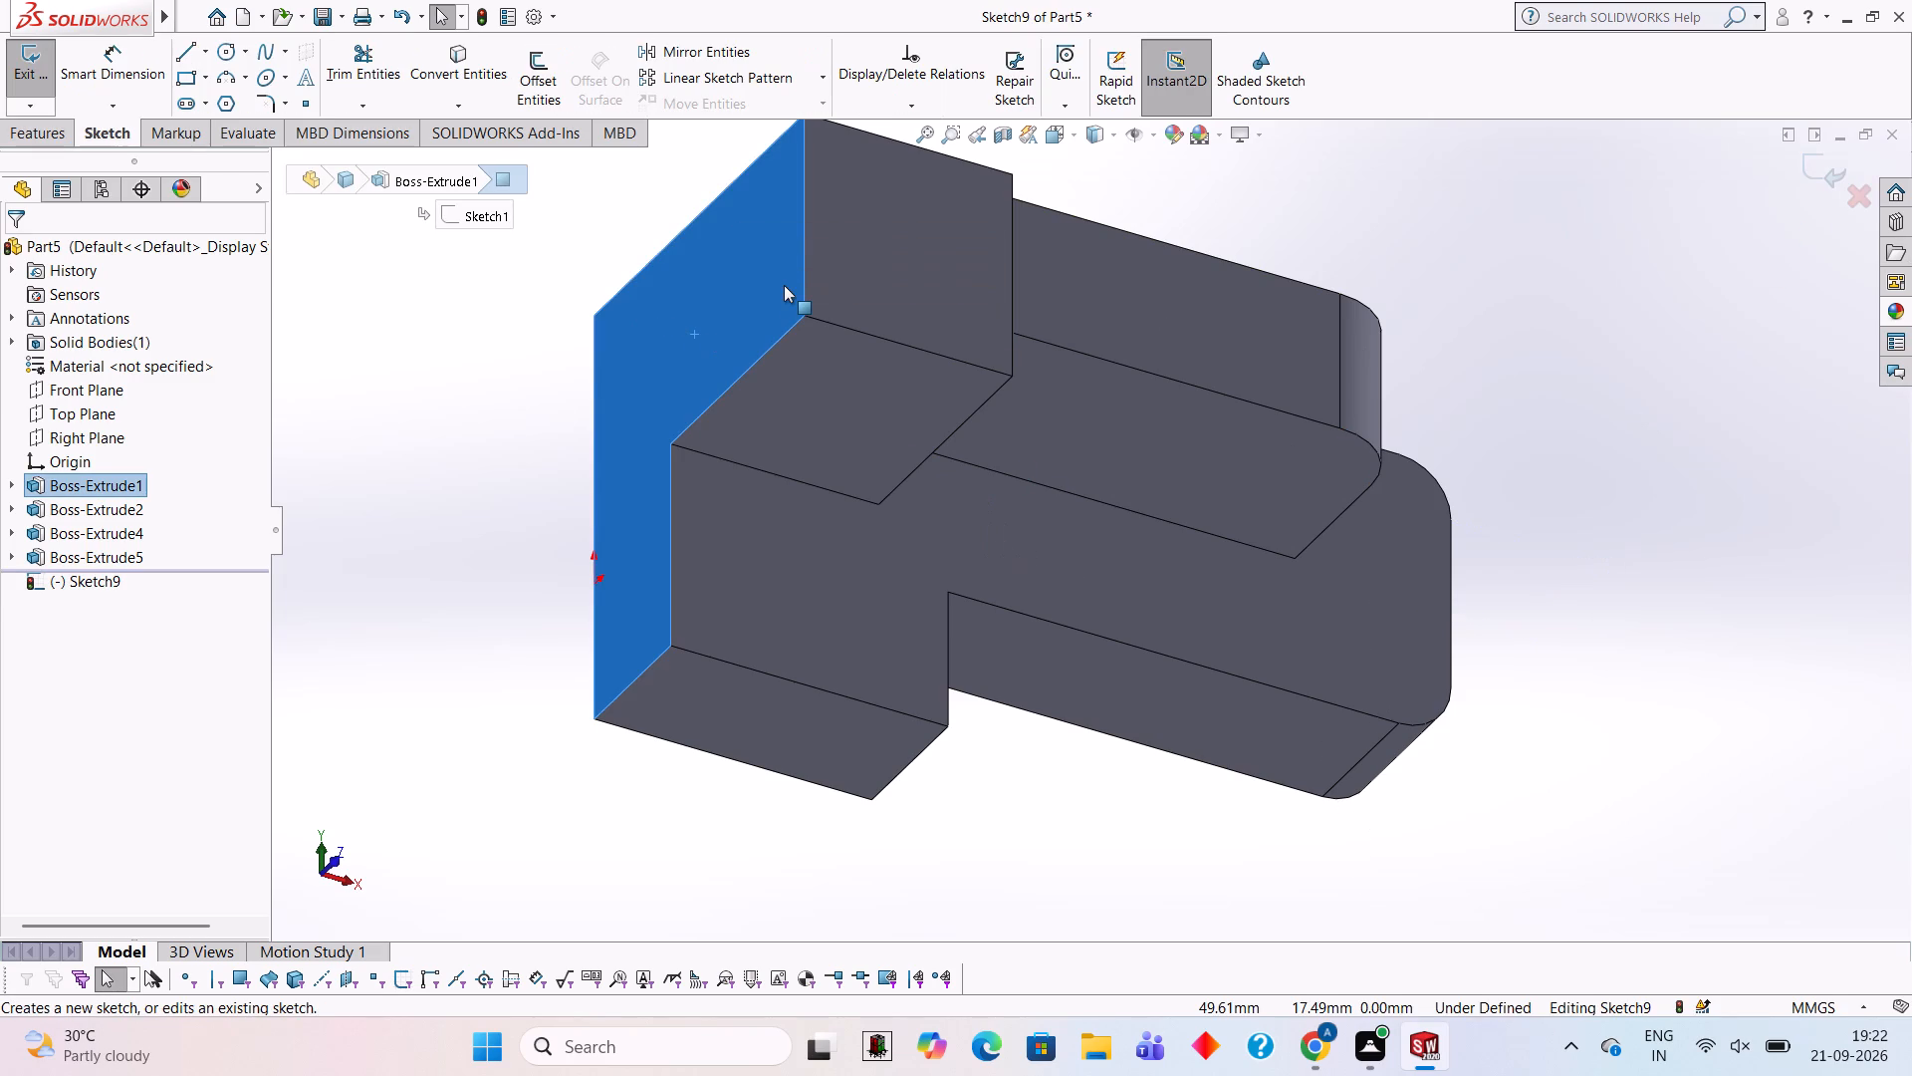
key("ctrl+8")
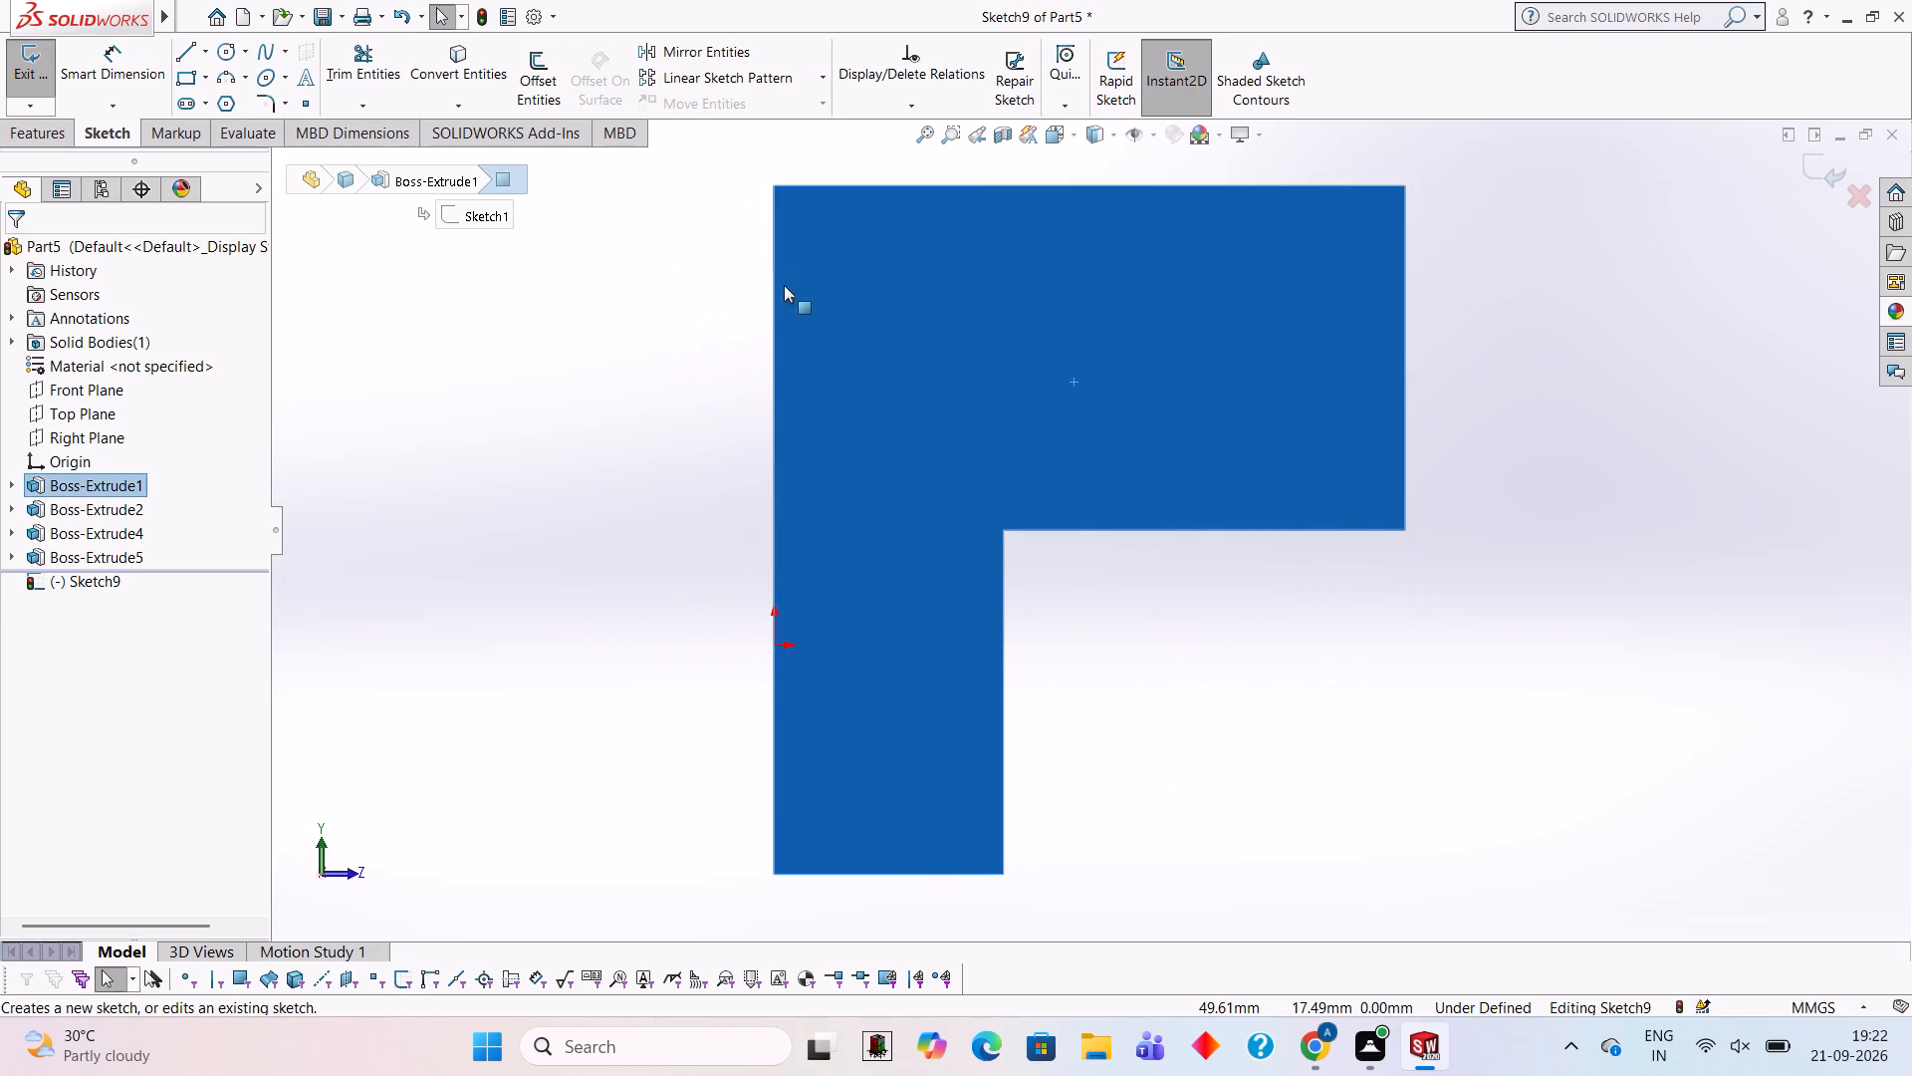
Sketch a closed right triangle in the L-face's inner corner, 35 mm along the boss underside and 30 mm down the leg.
left_click(195, 60)
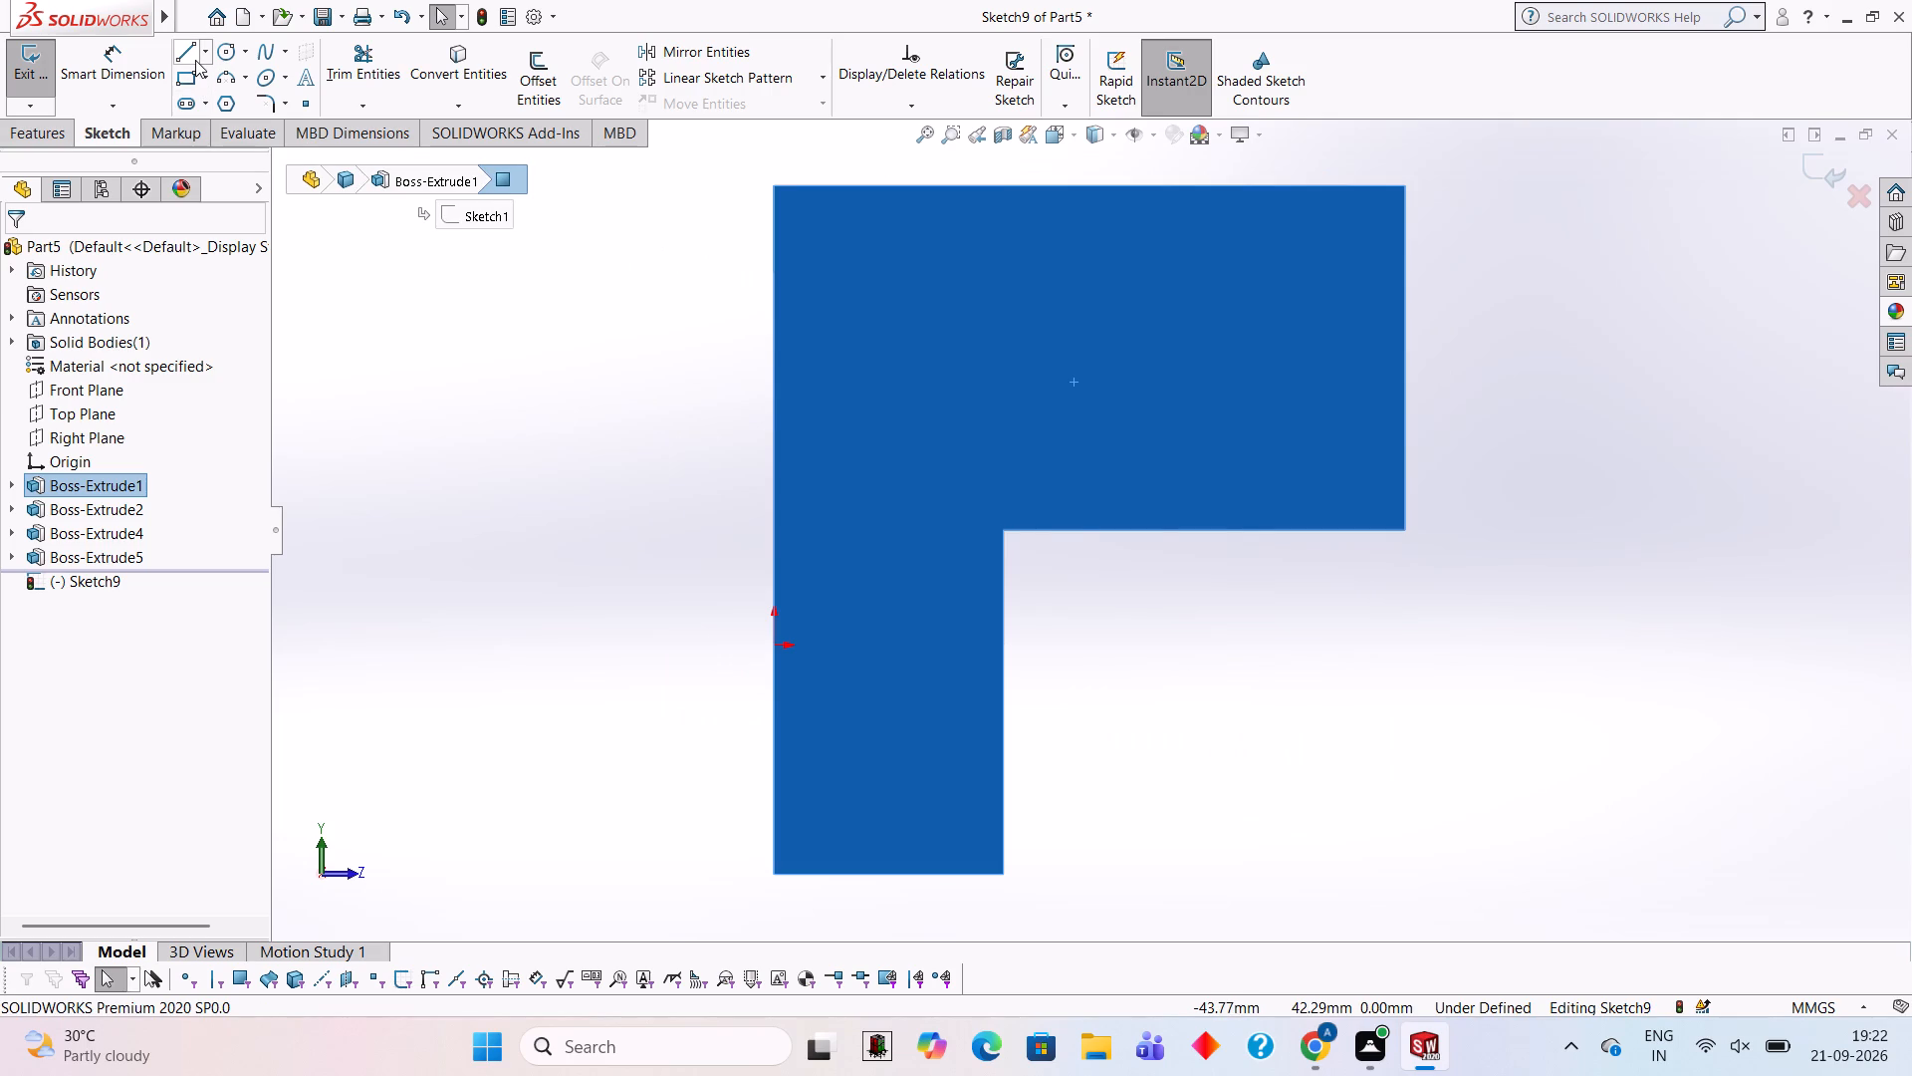
left_click(1005, 529)
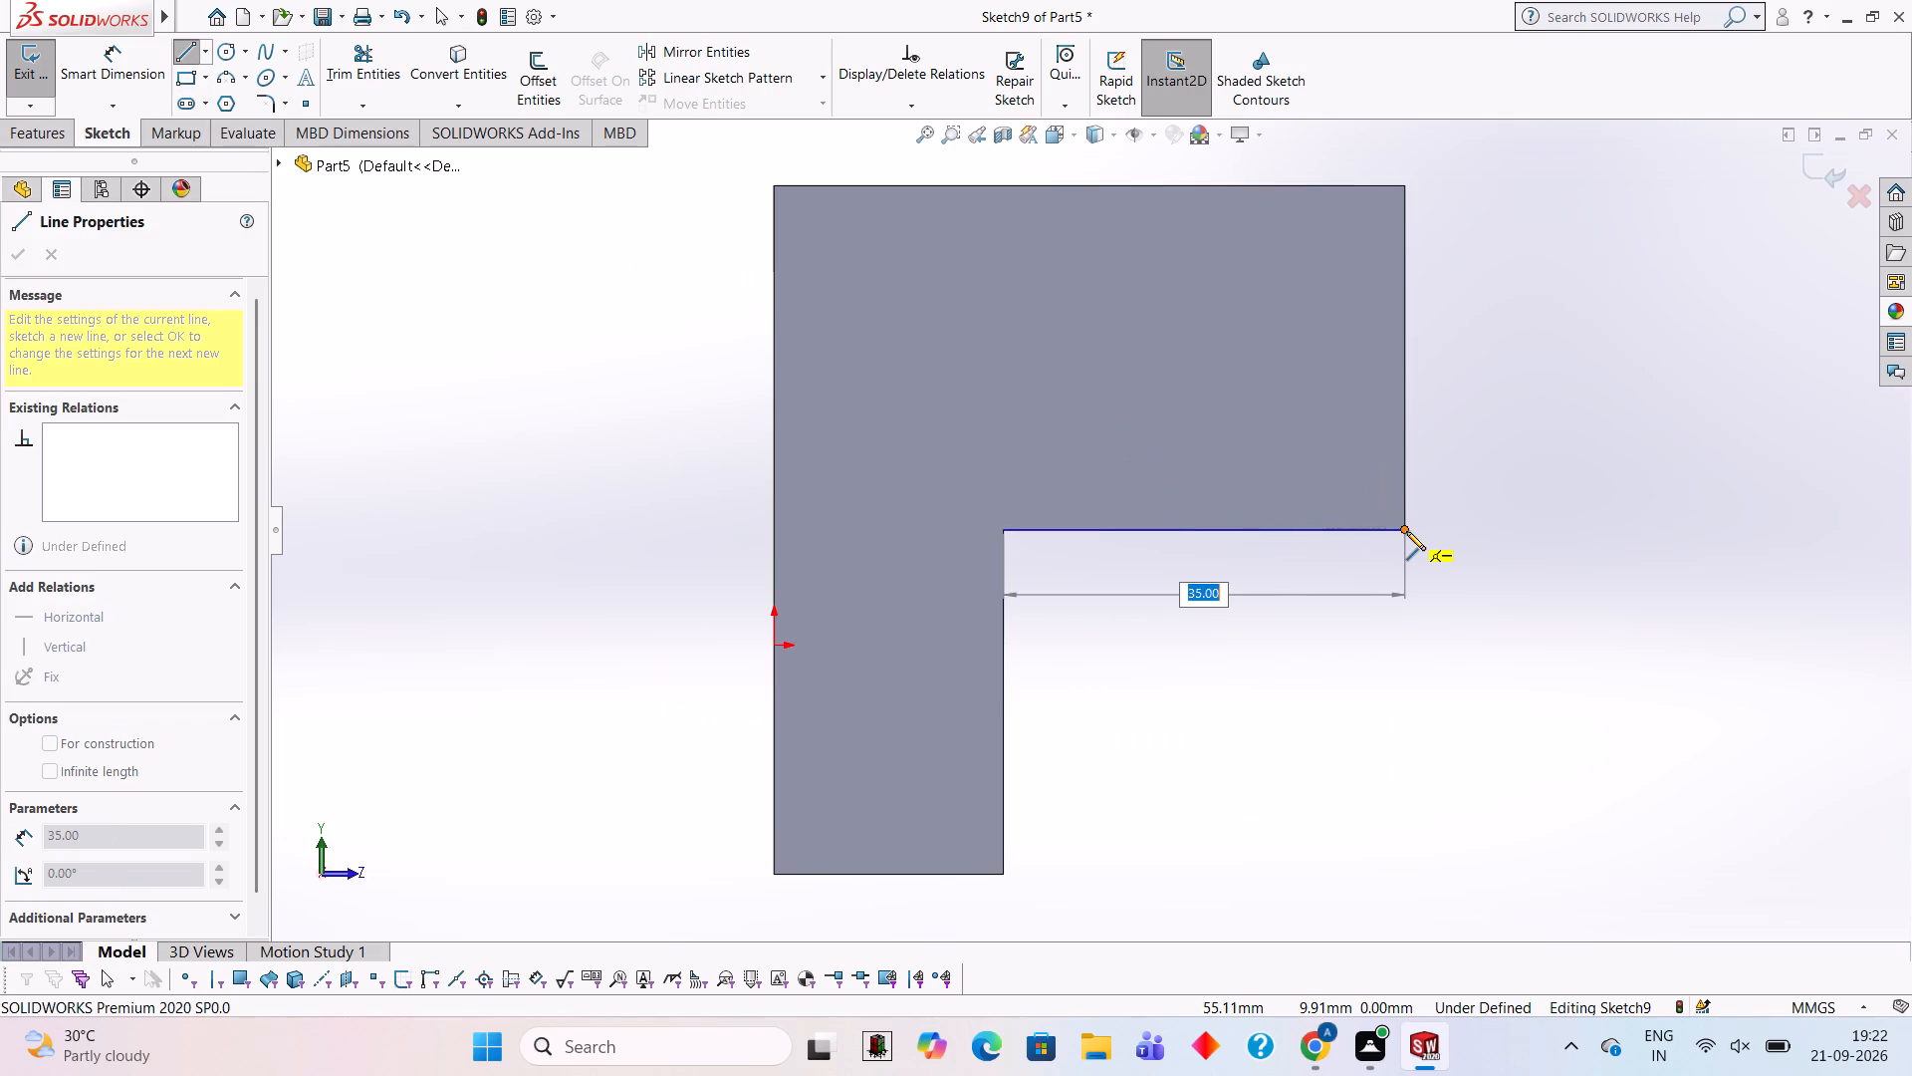
left_click(1406, 531)
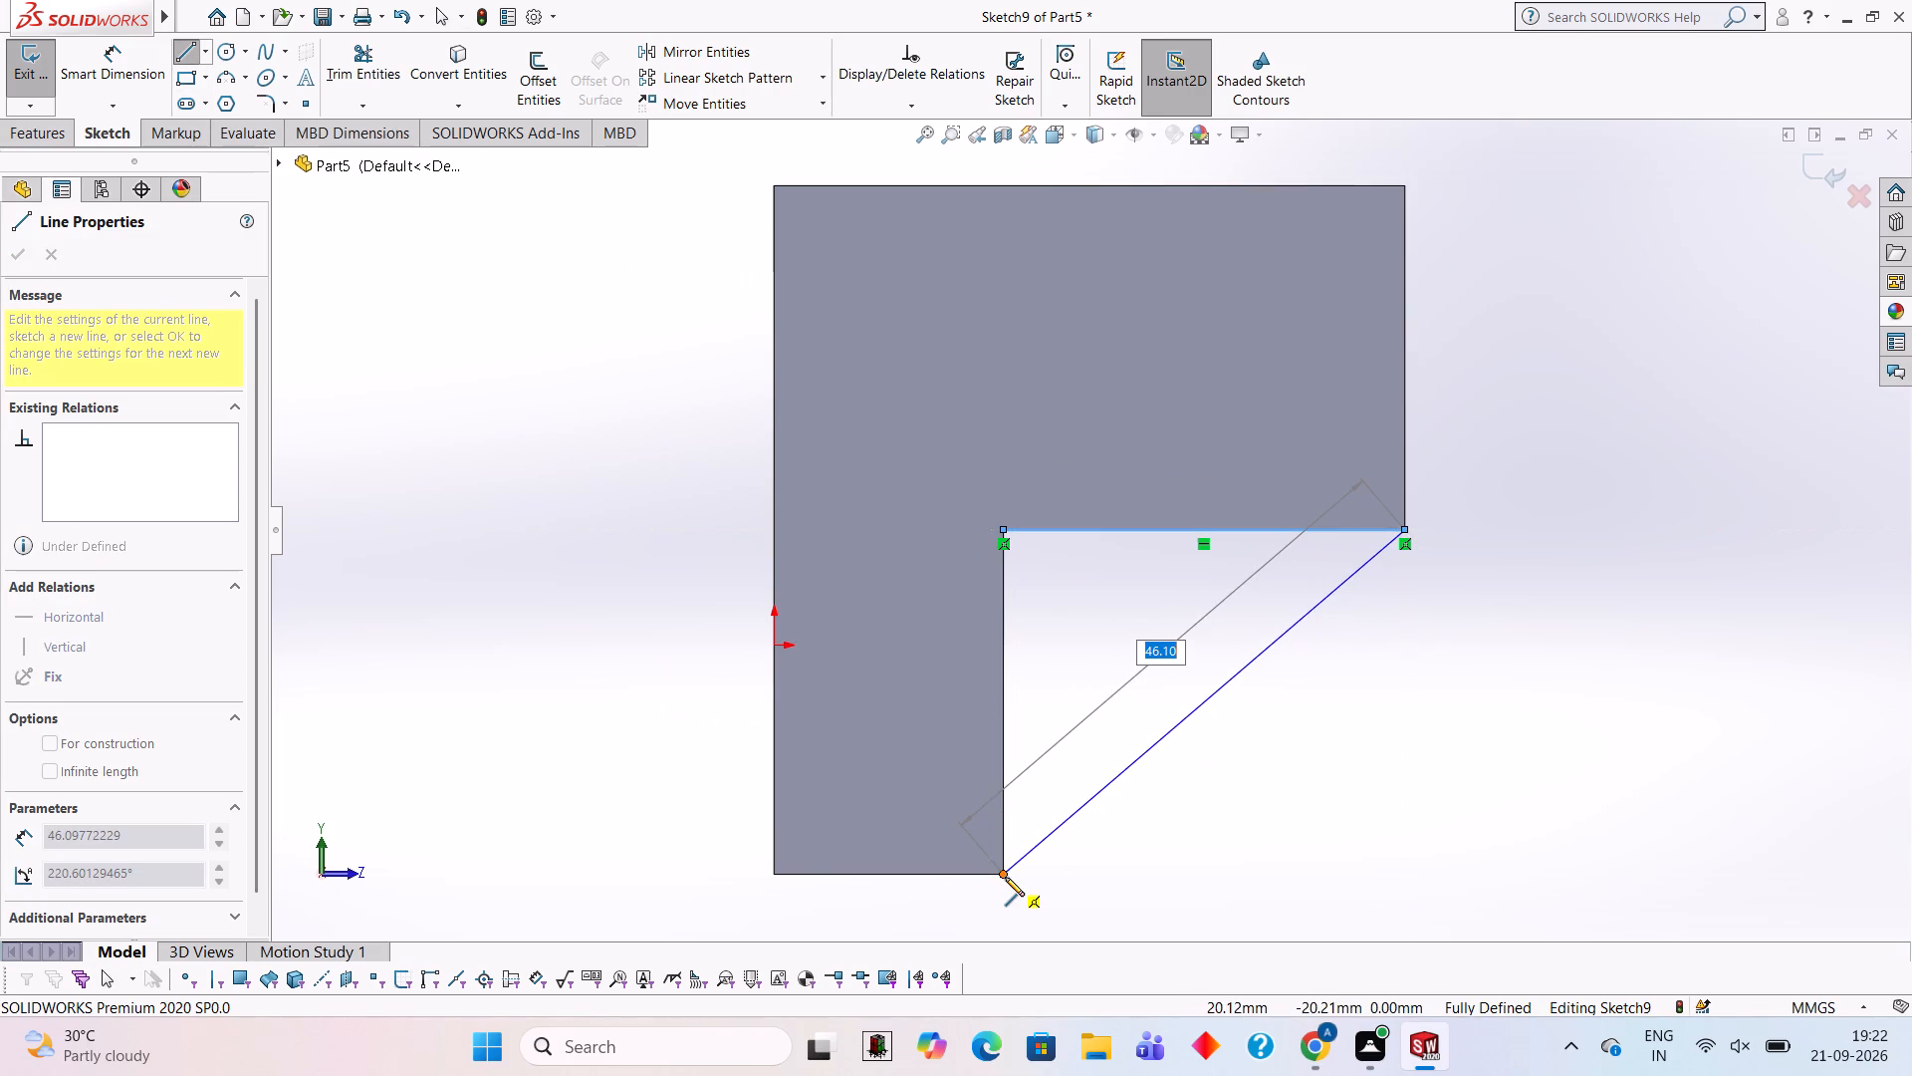
left_click(1005, 877)
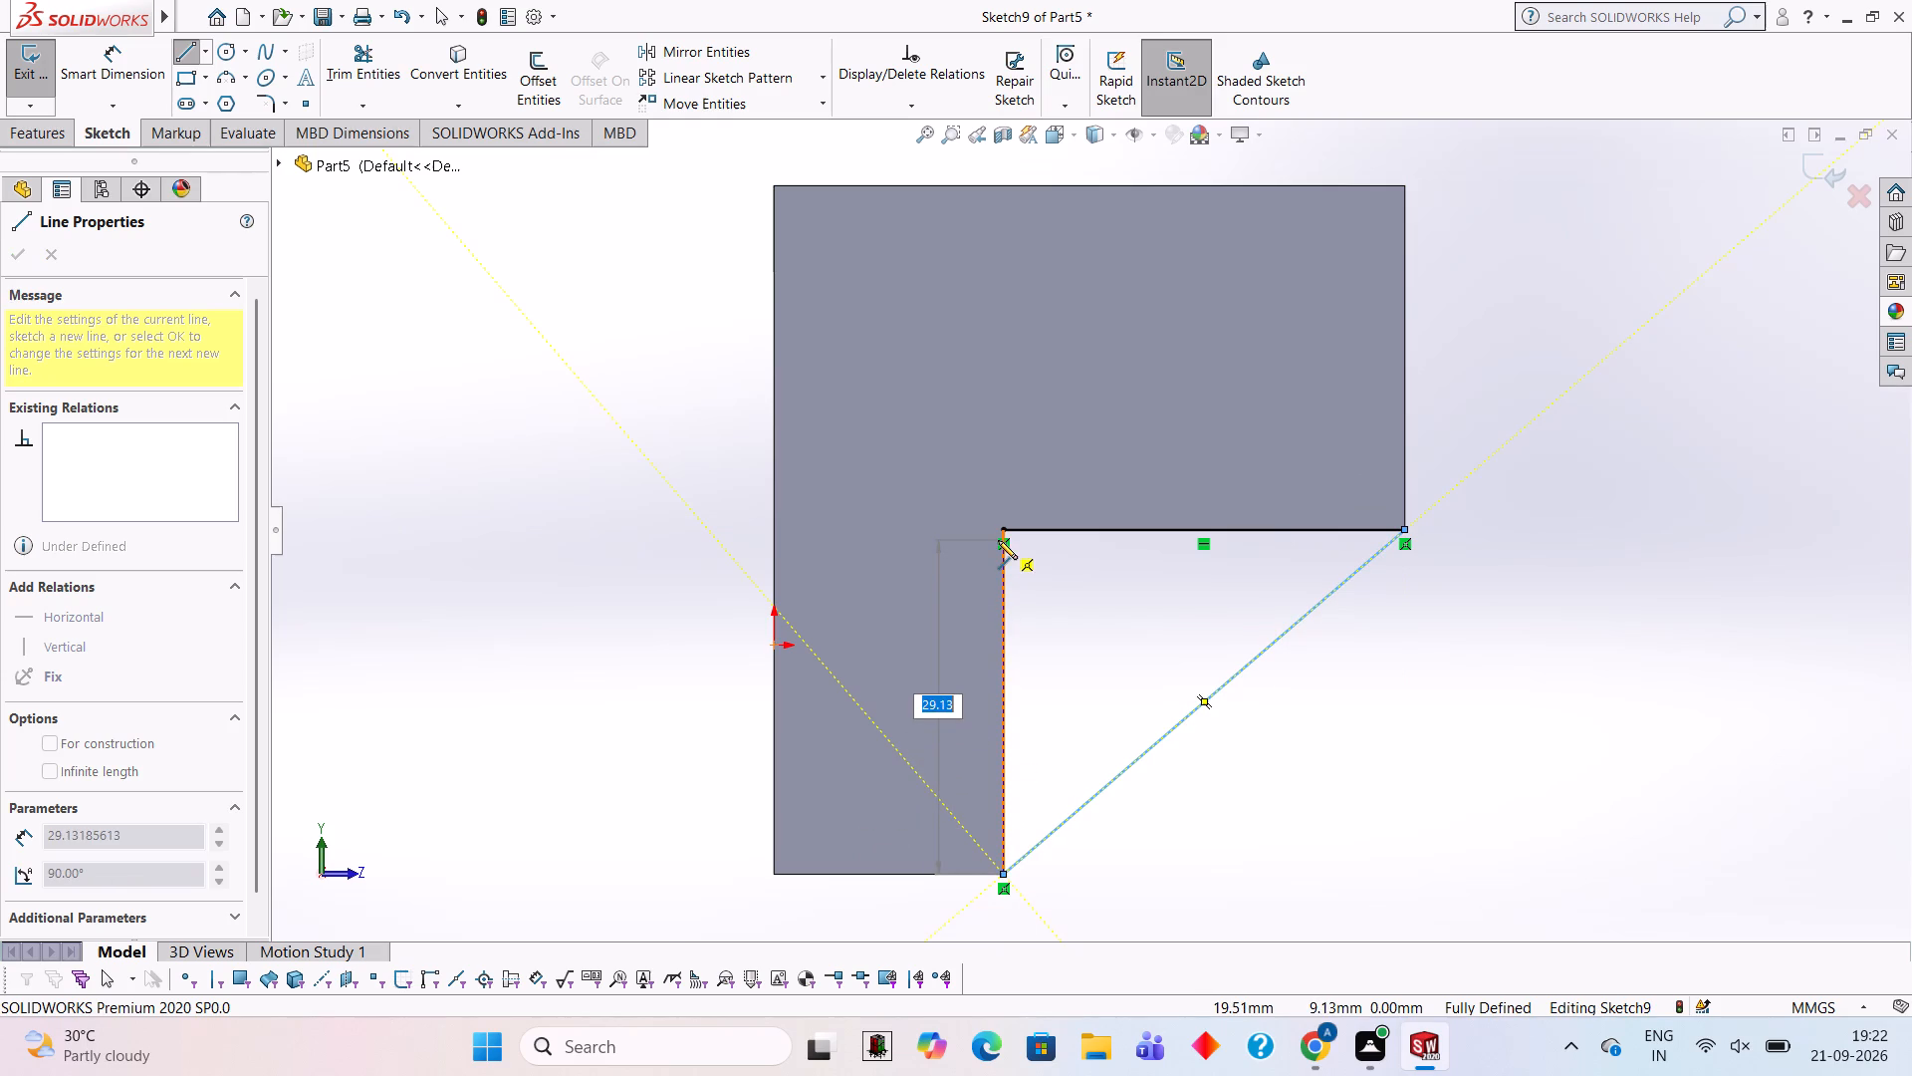
left_click(1002, 529)
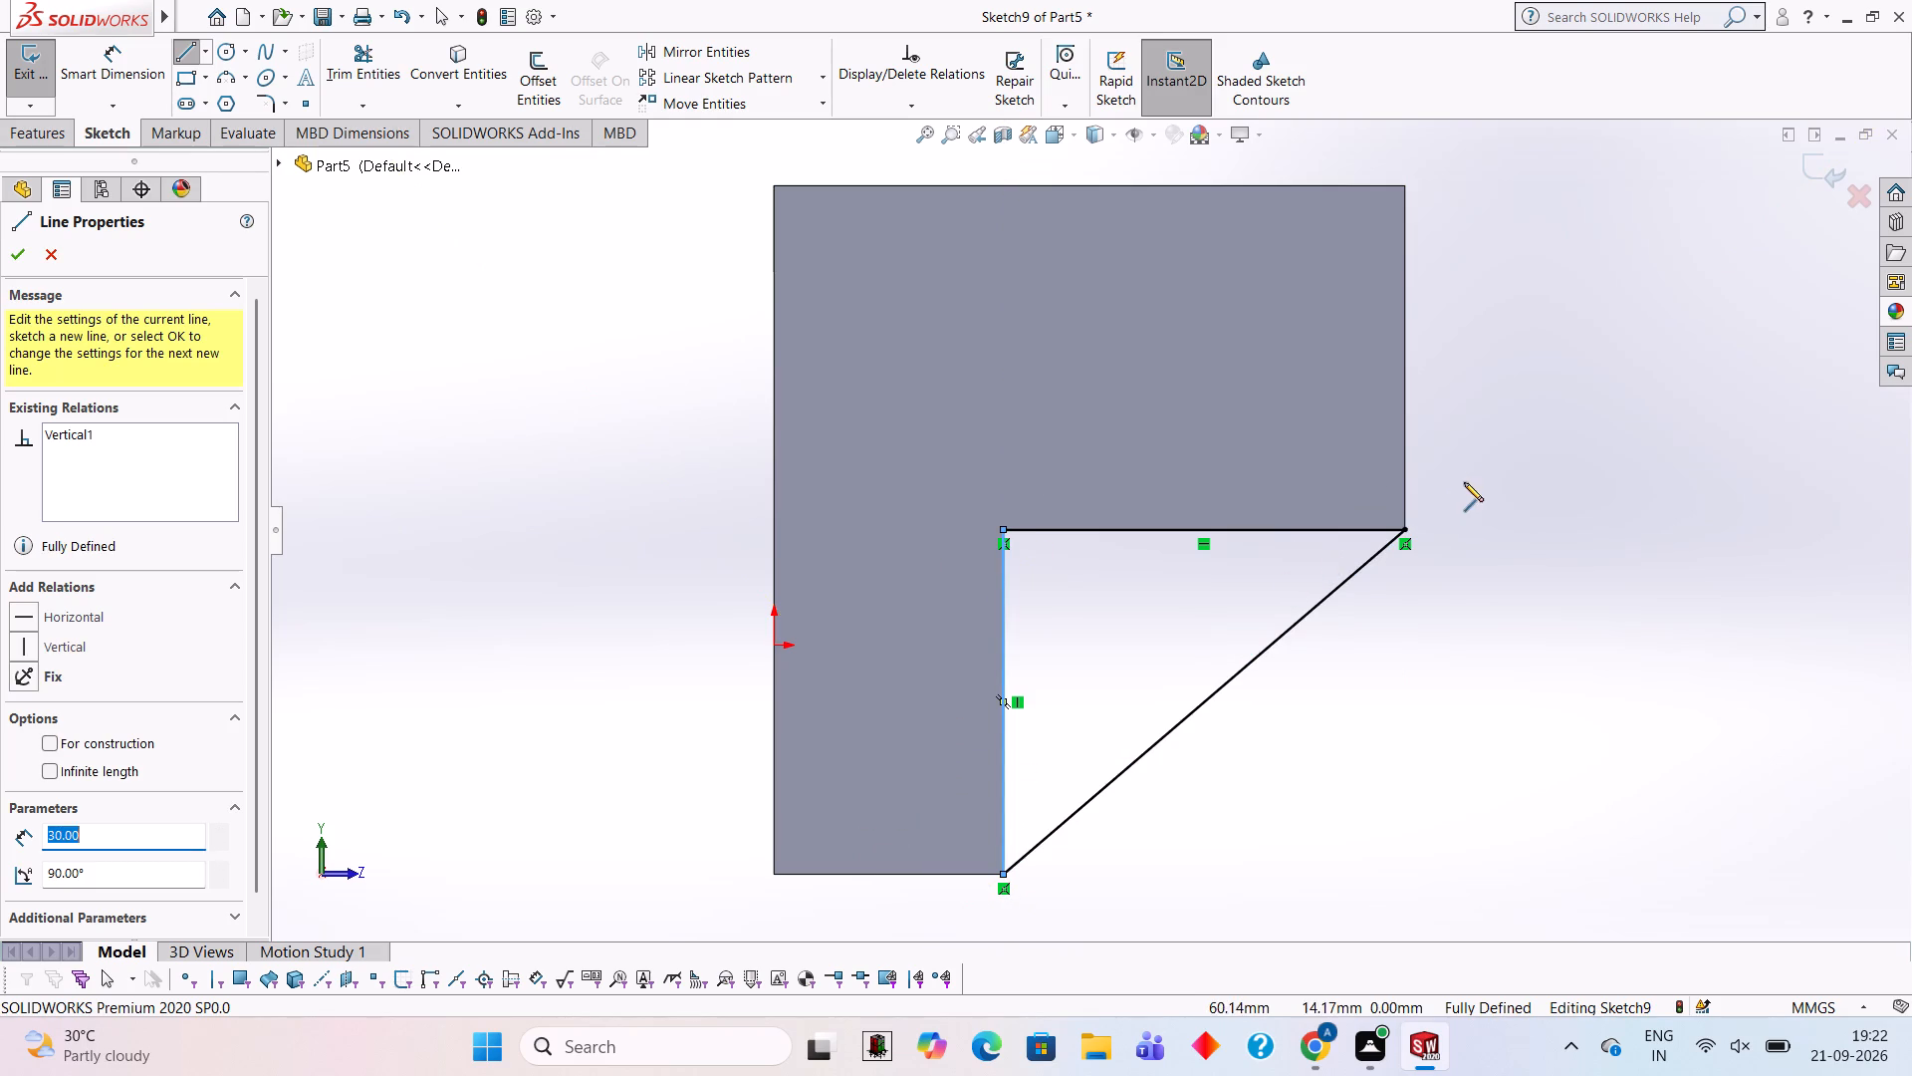
Start a merged boss extrusion of the triangle with the Mid Plane end condition.
middle_click_drag(1465, 482, 1274, 423)
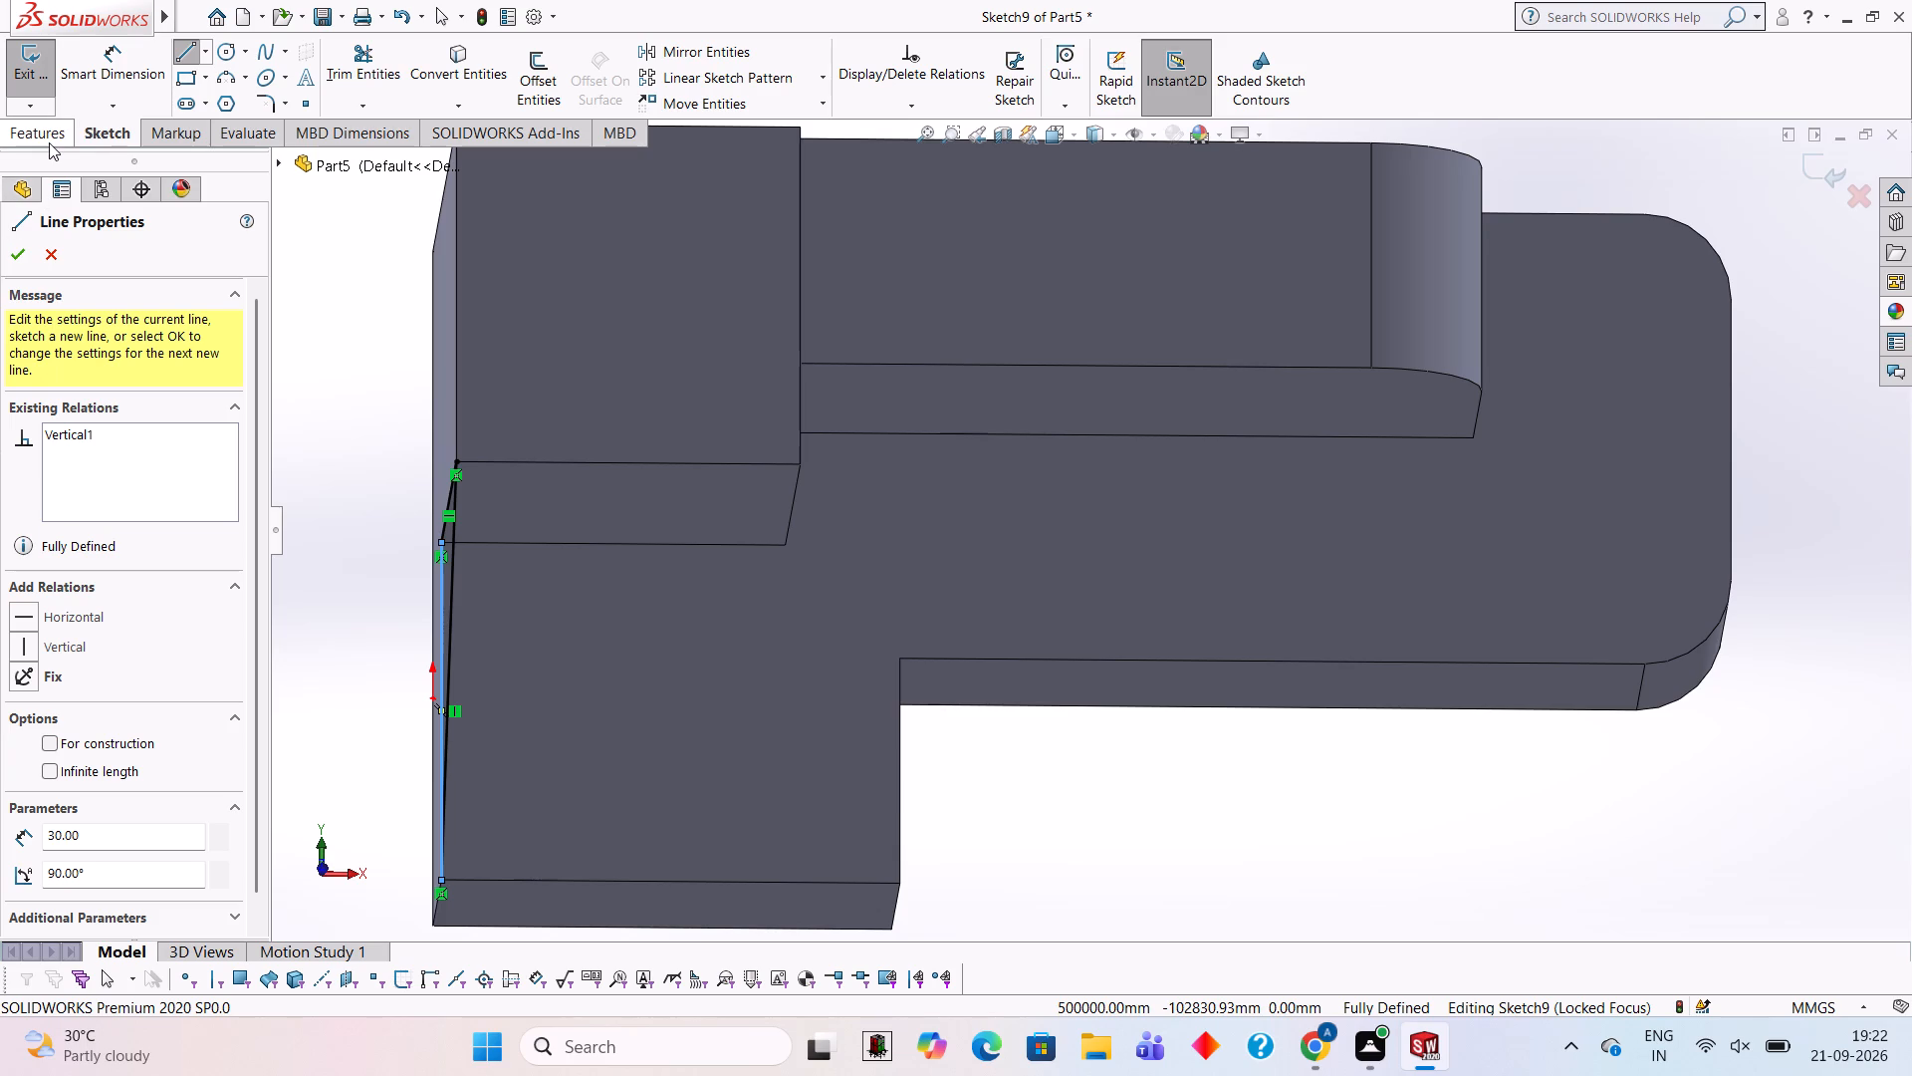
left_click(49, 137)
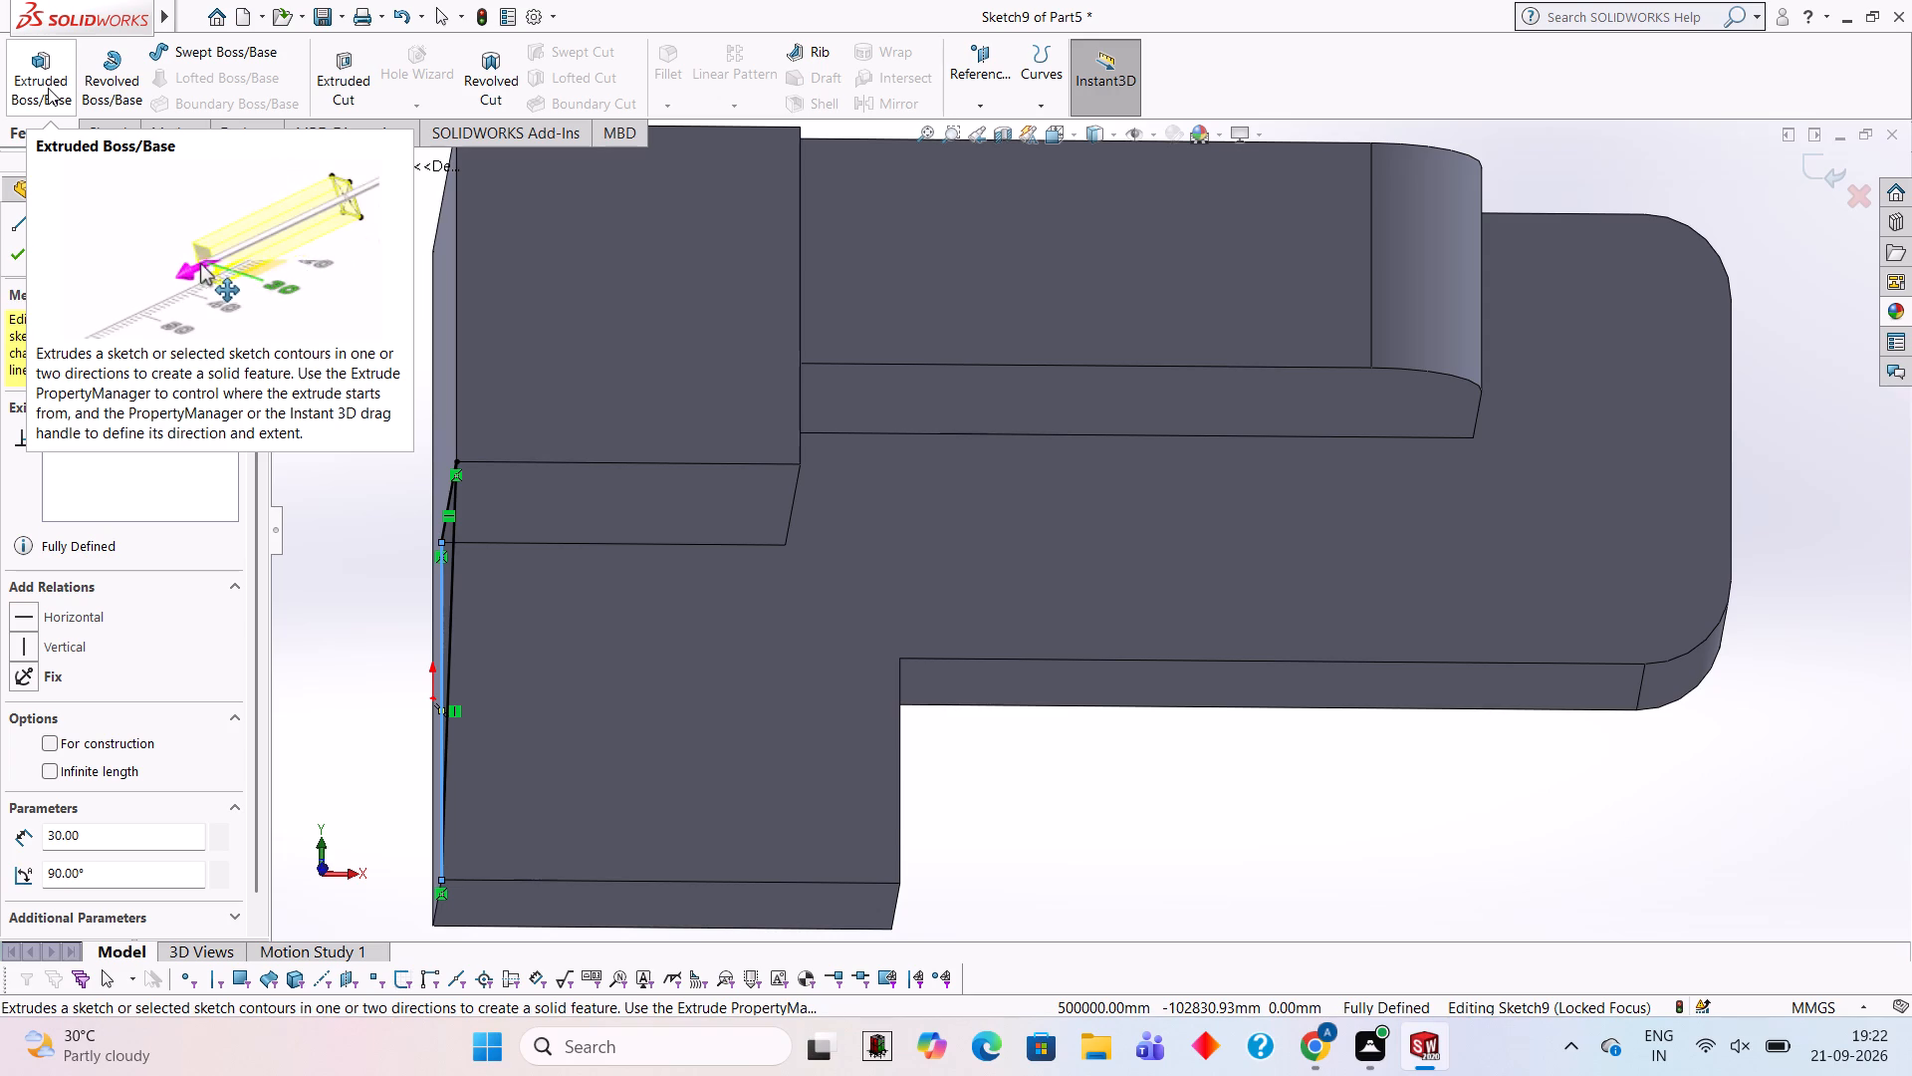
left_click(48, 88)
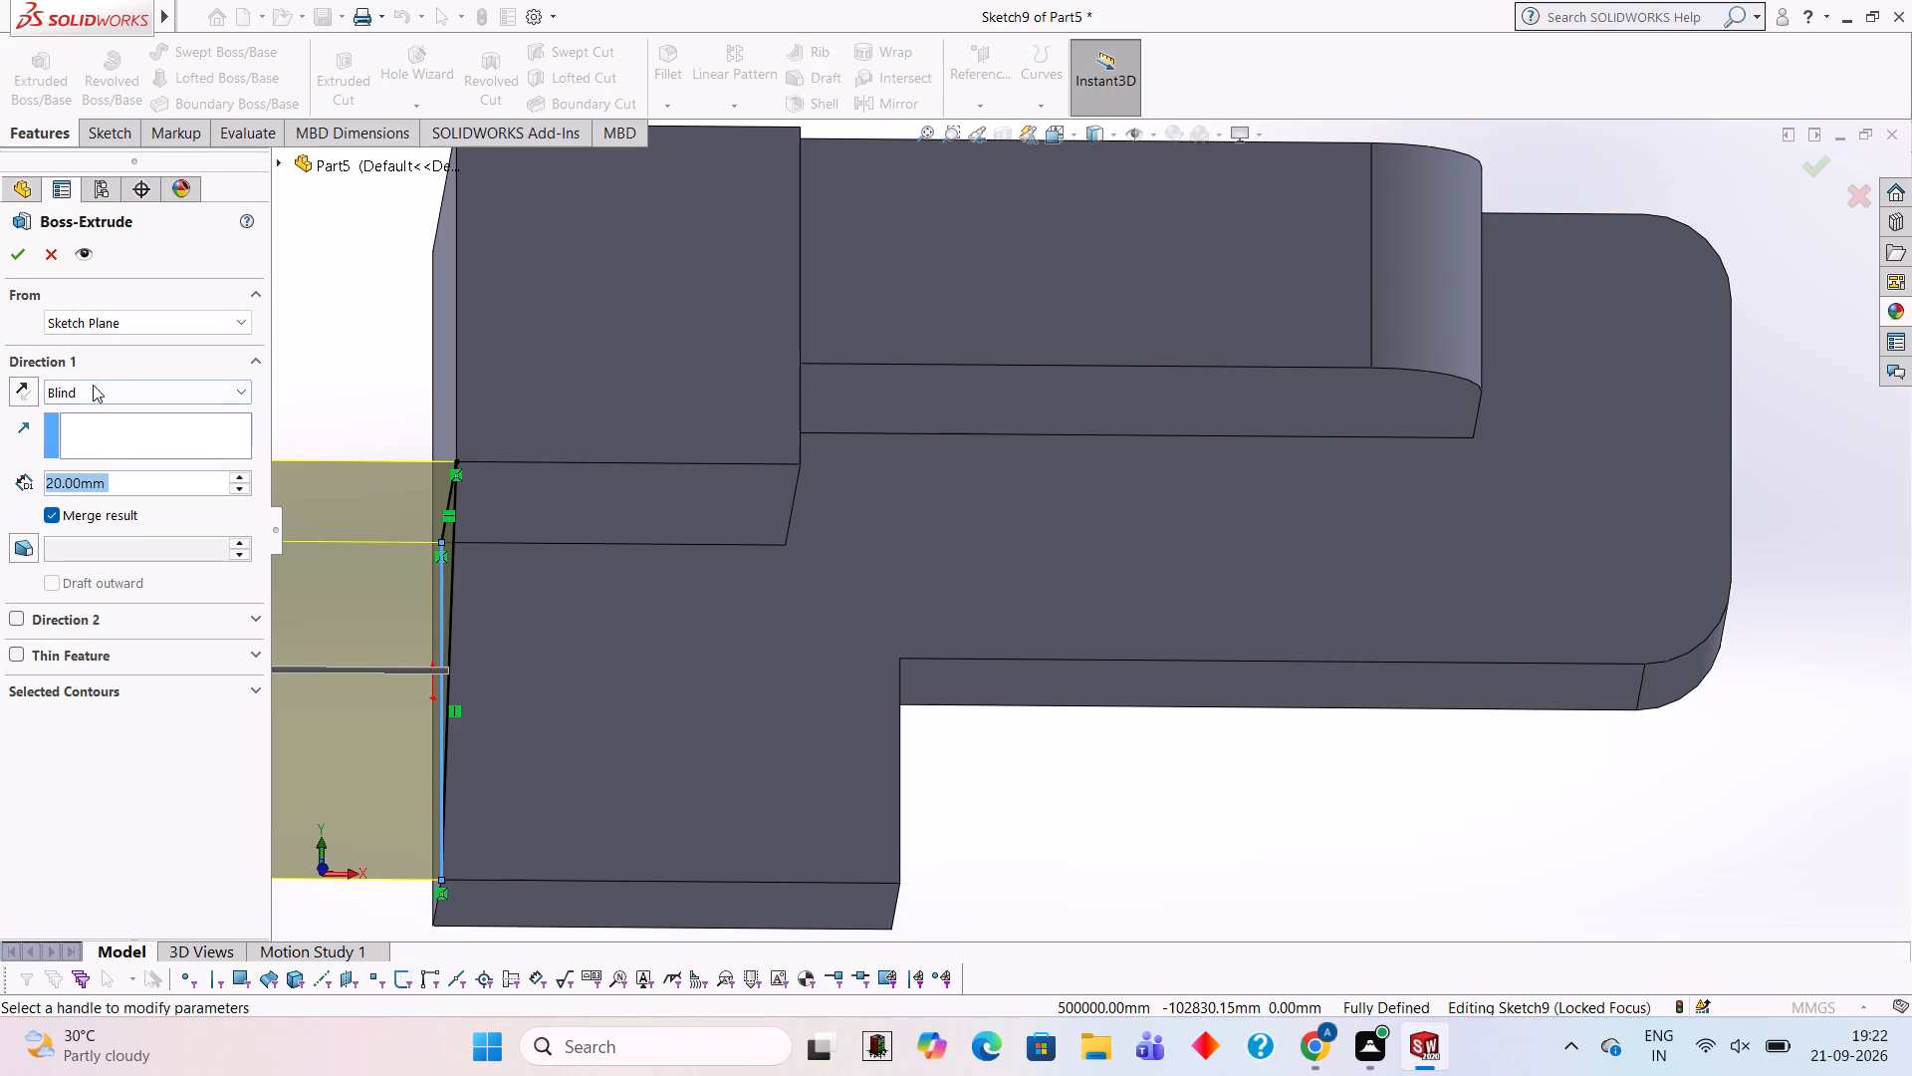
left_click(141, 392)
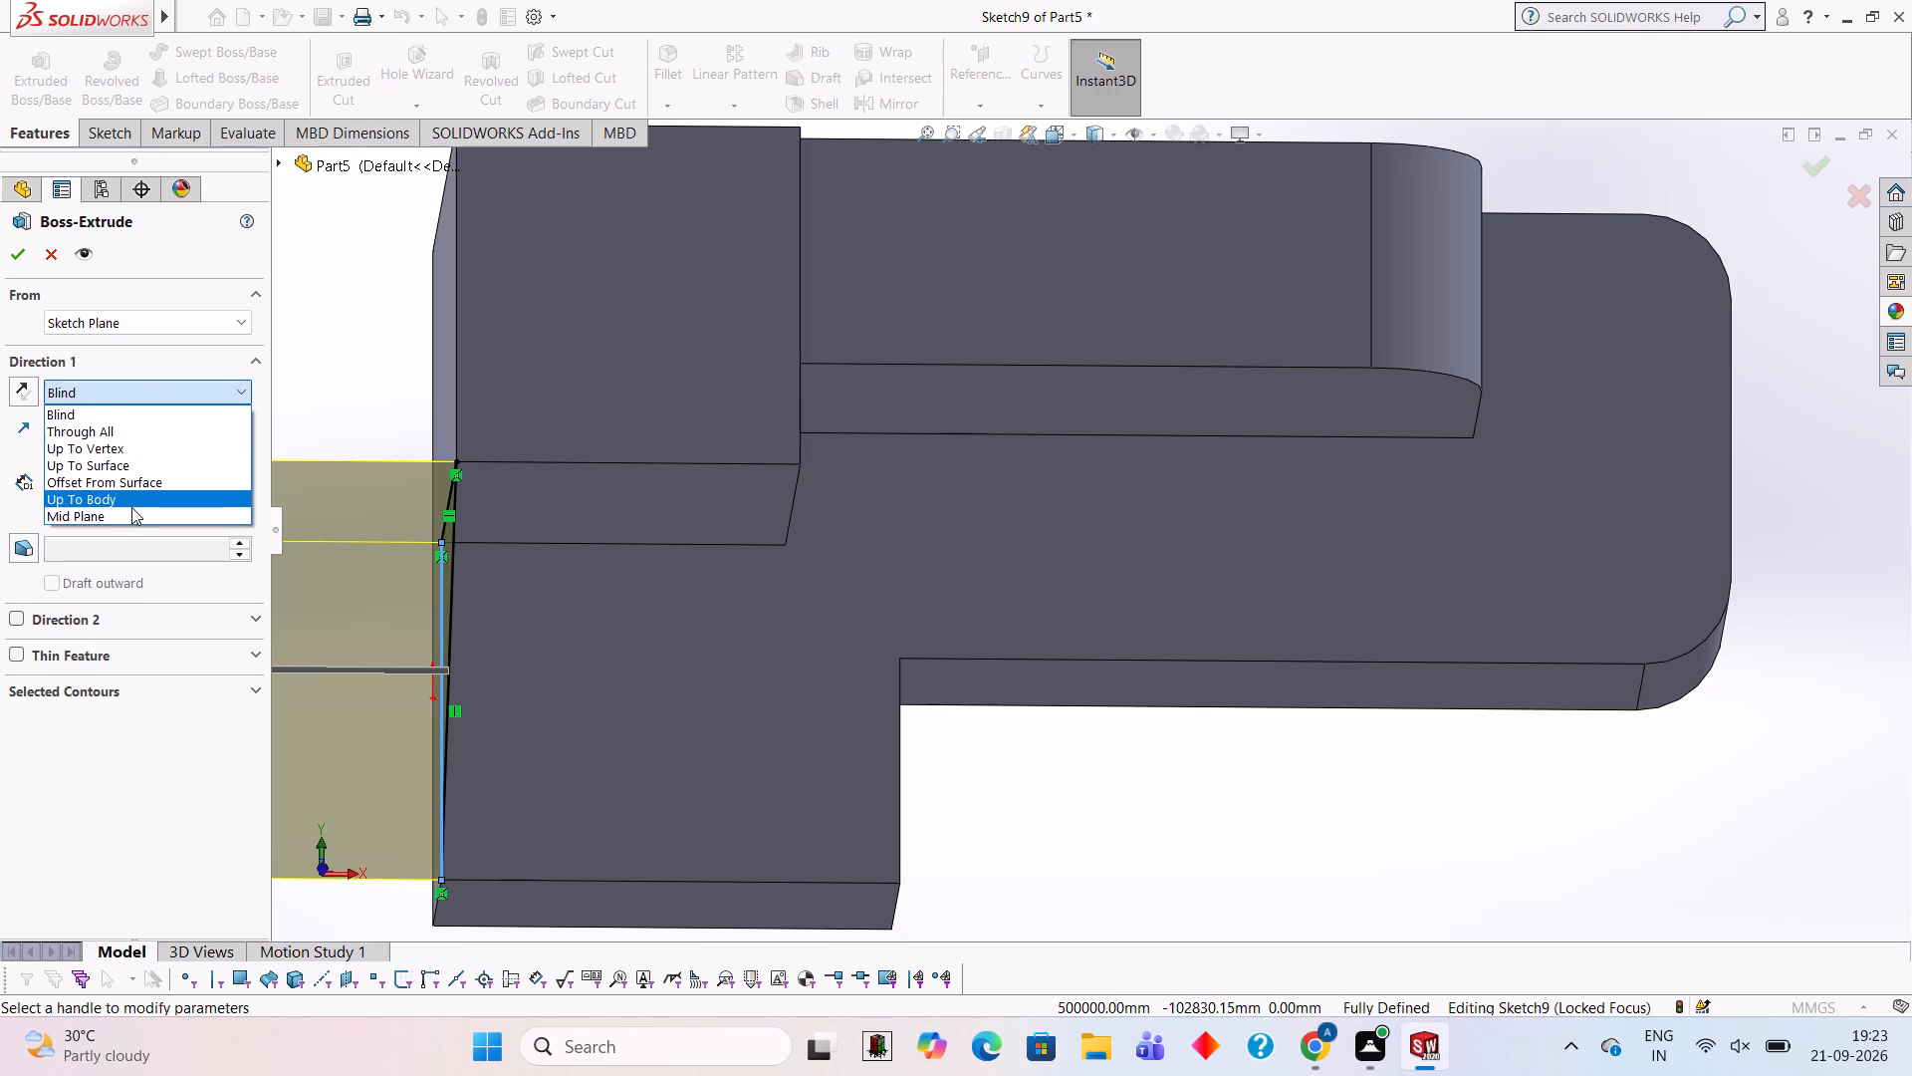
left_click(131, 515)
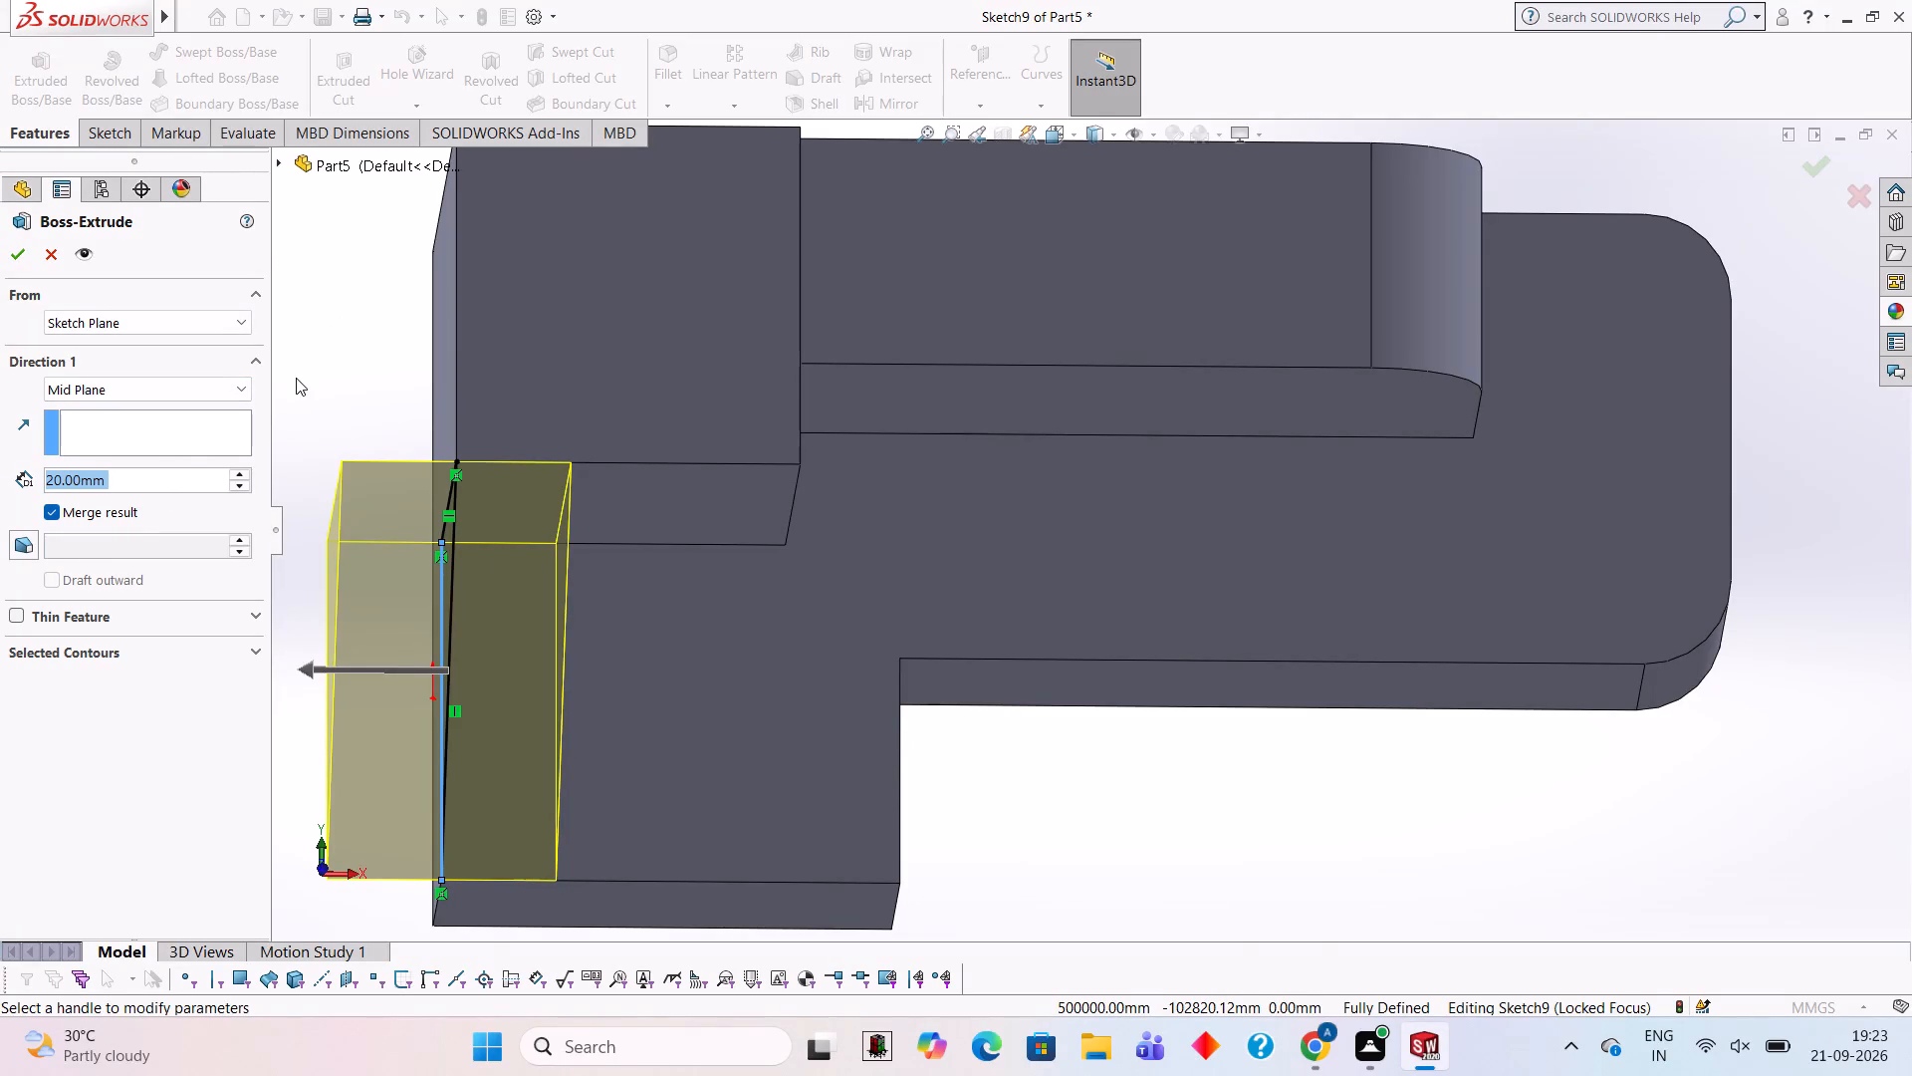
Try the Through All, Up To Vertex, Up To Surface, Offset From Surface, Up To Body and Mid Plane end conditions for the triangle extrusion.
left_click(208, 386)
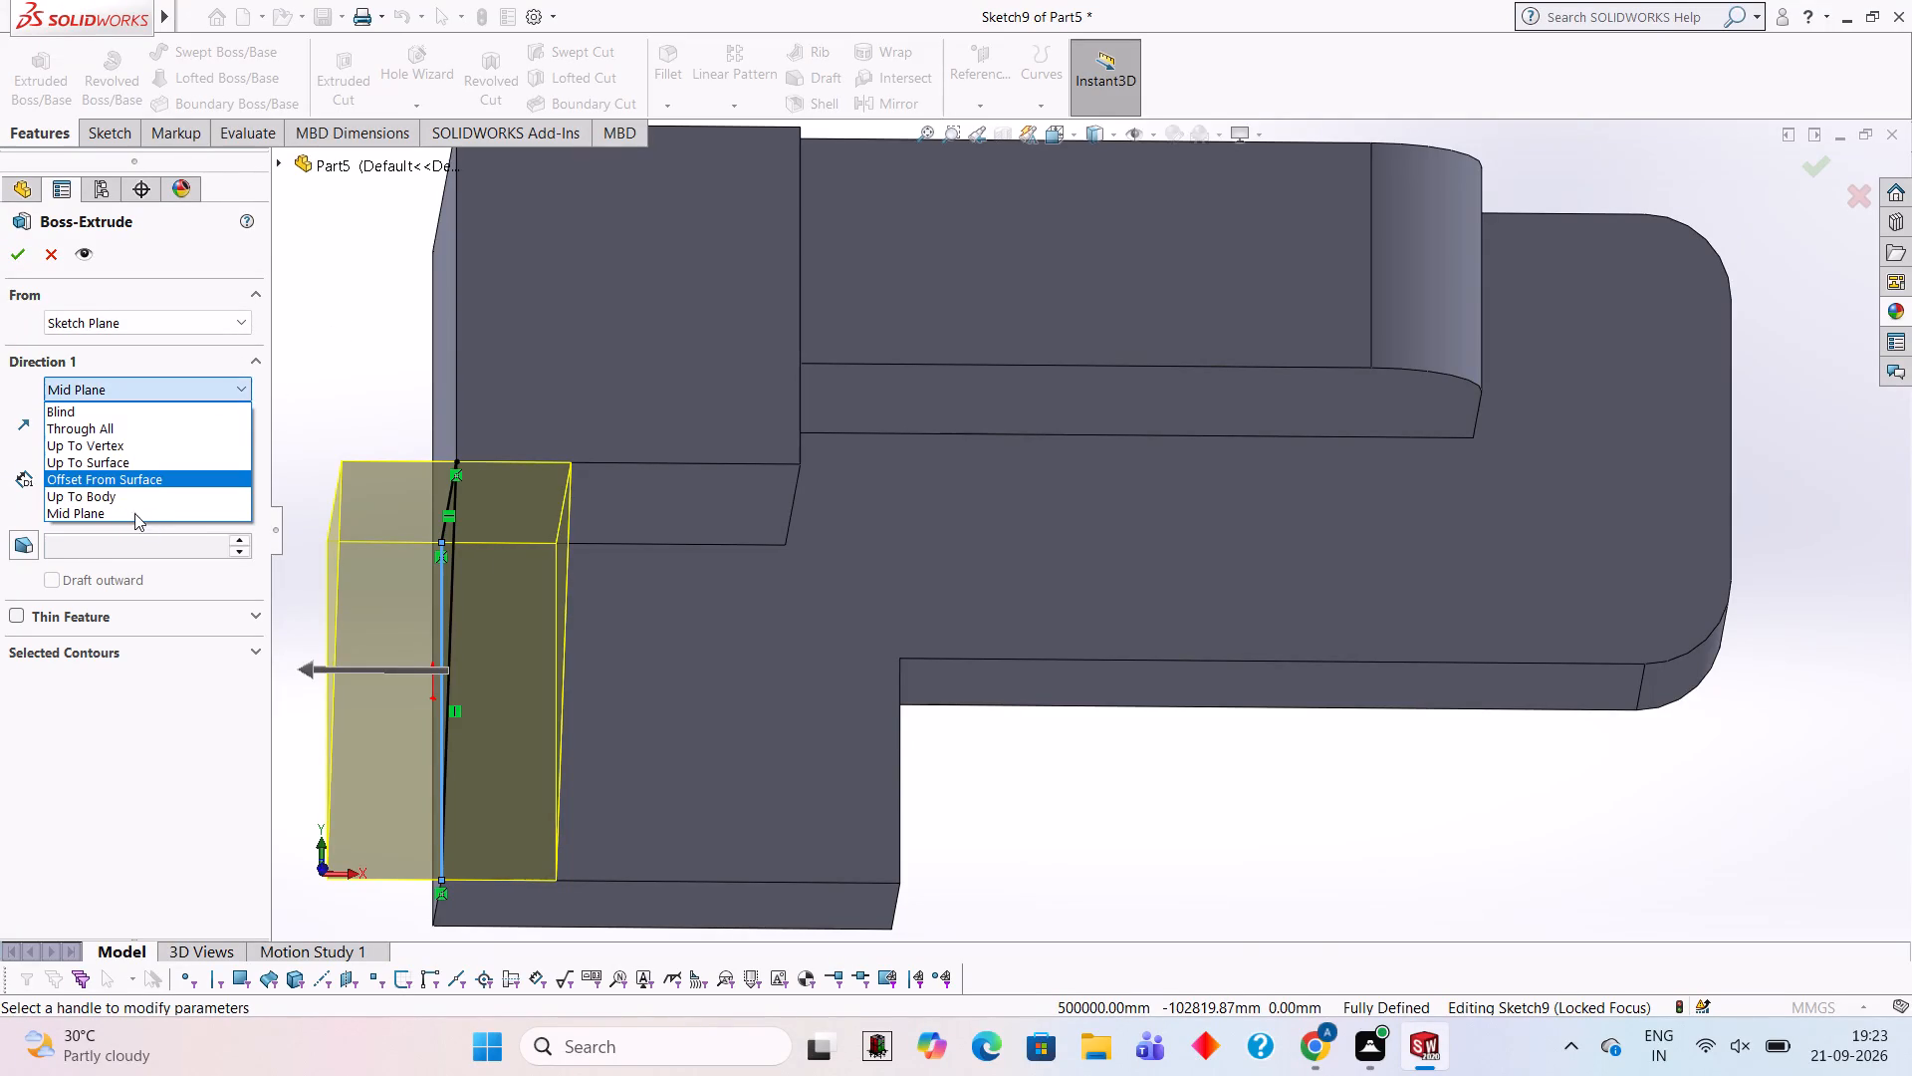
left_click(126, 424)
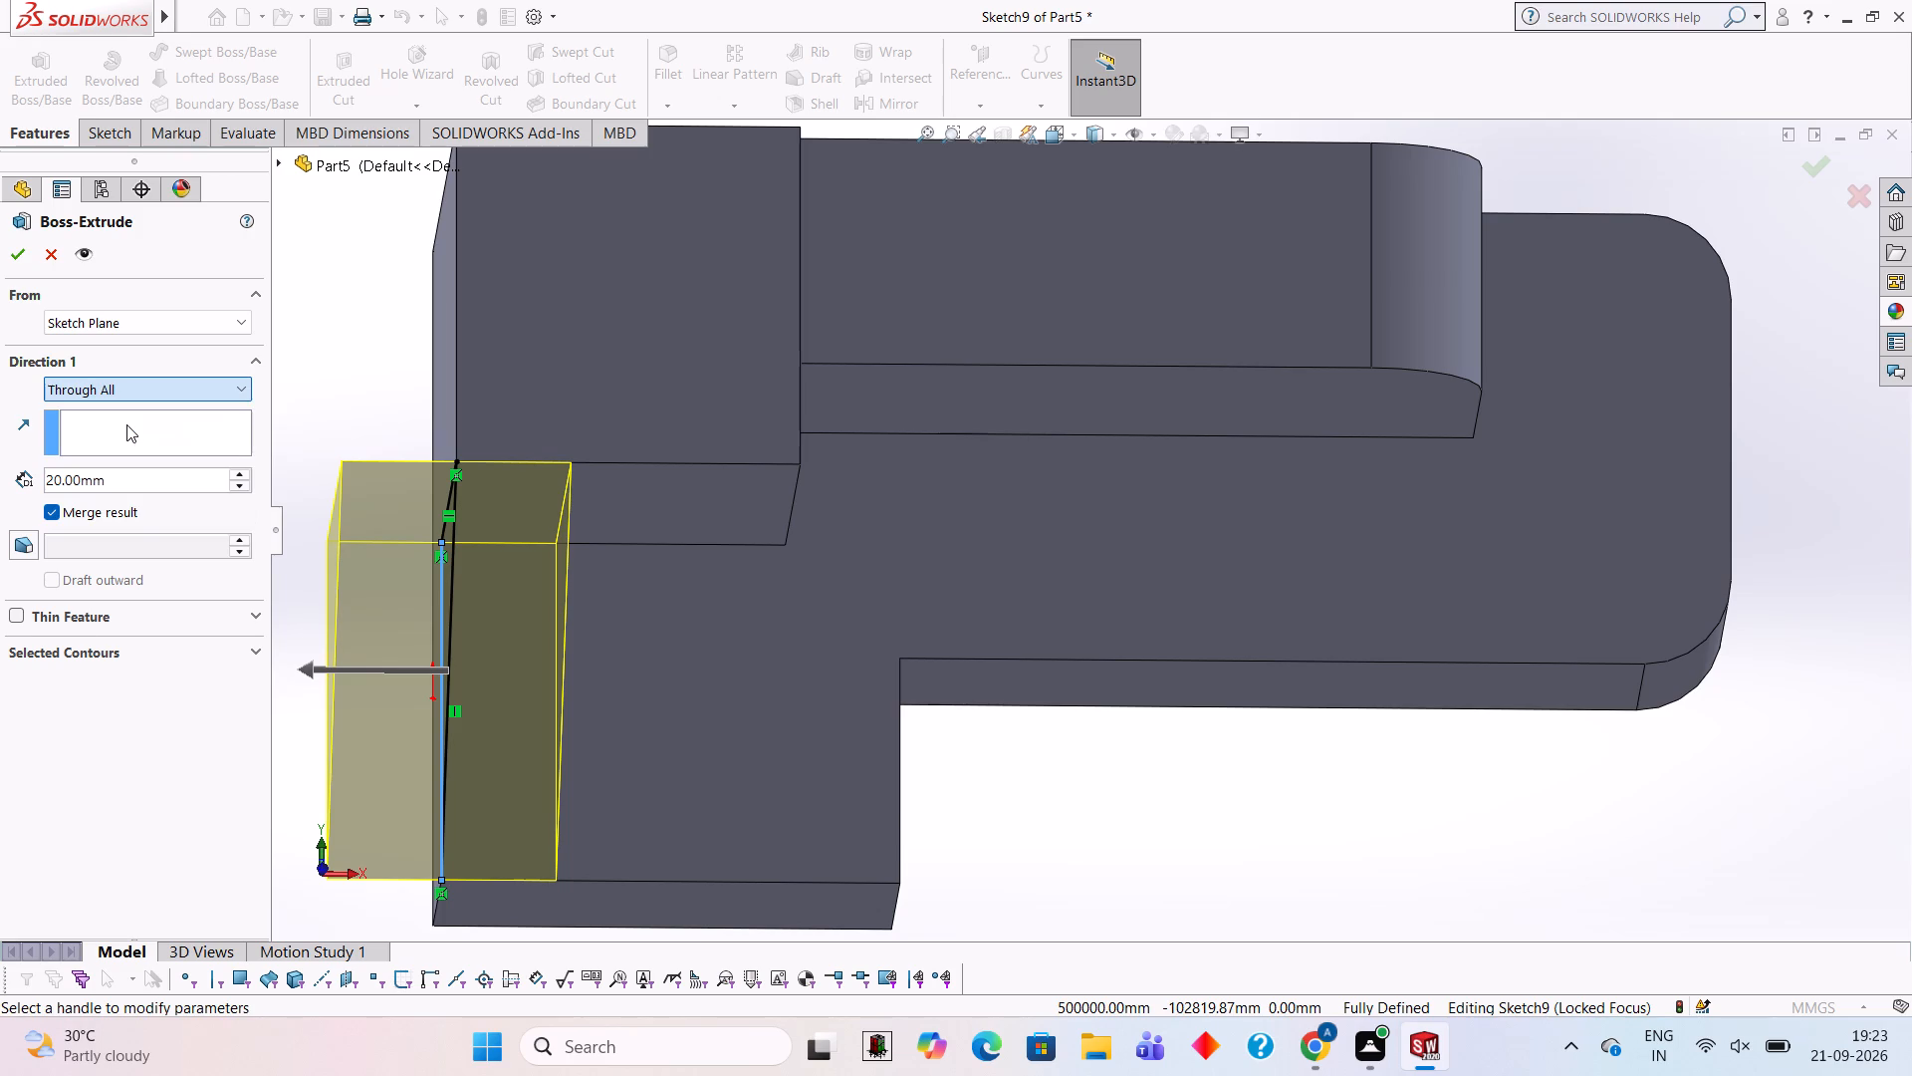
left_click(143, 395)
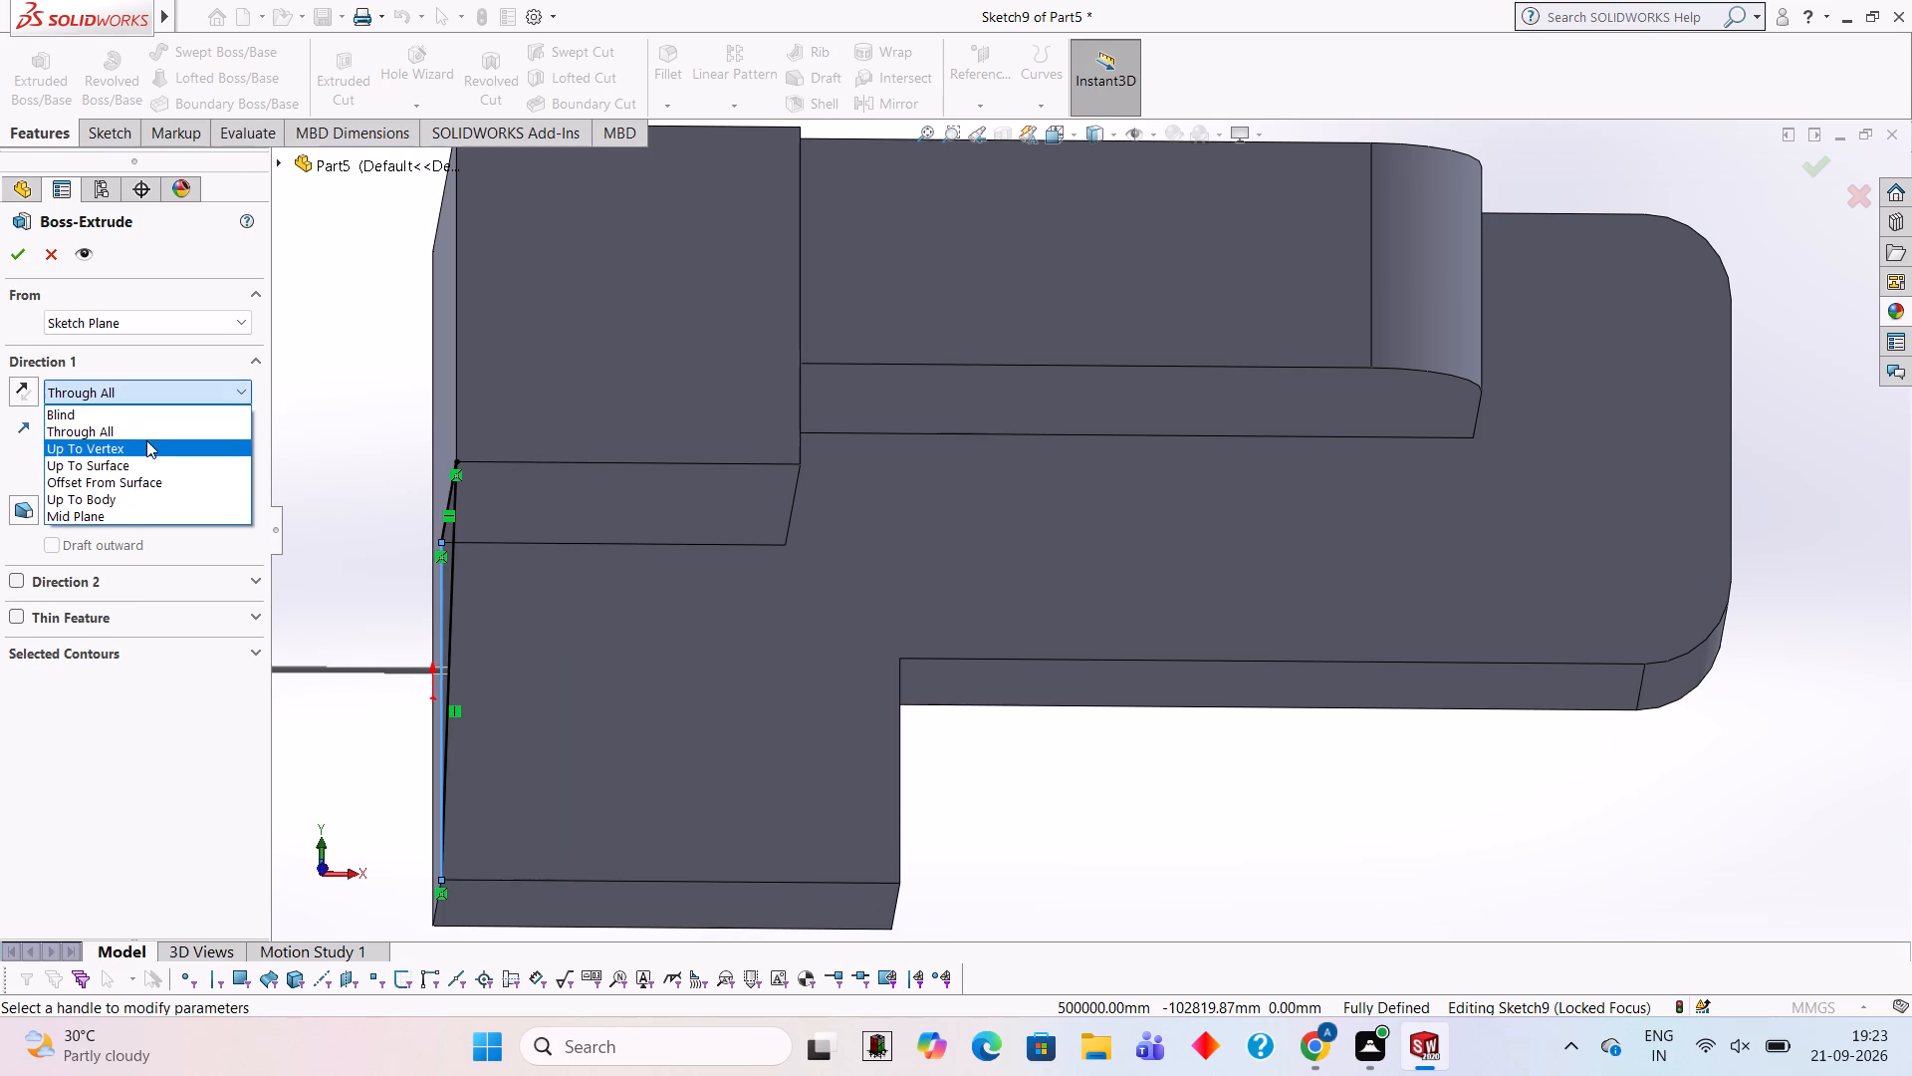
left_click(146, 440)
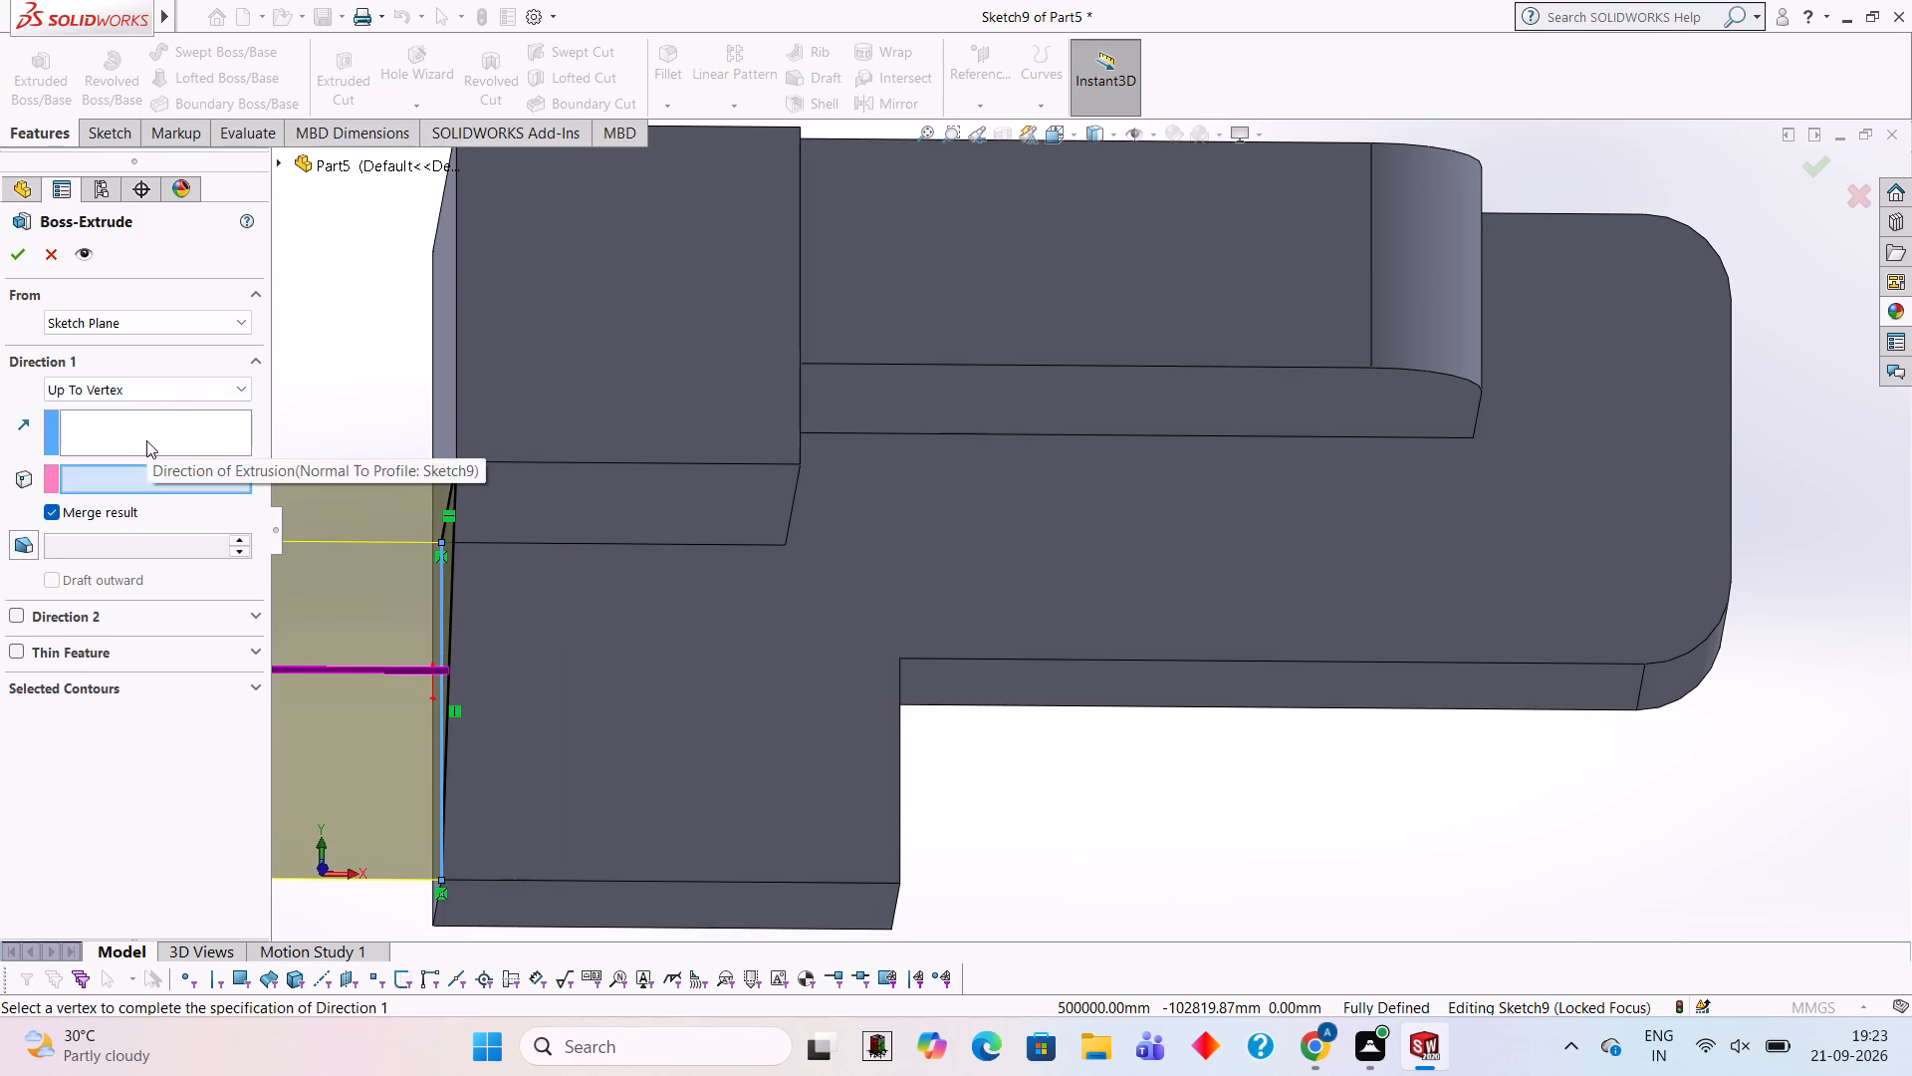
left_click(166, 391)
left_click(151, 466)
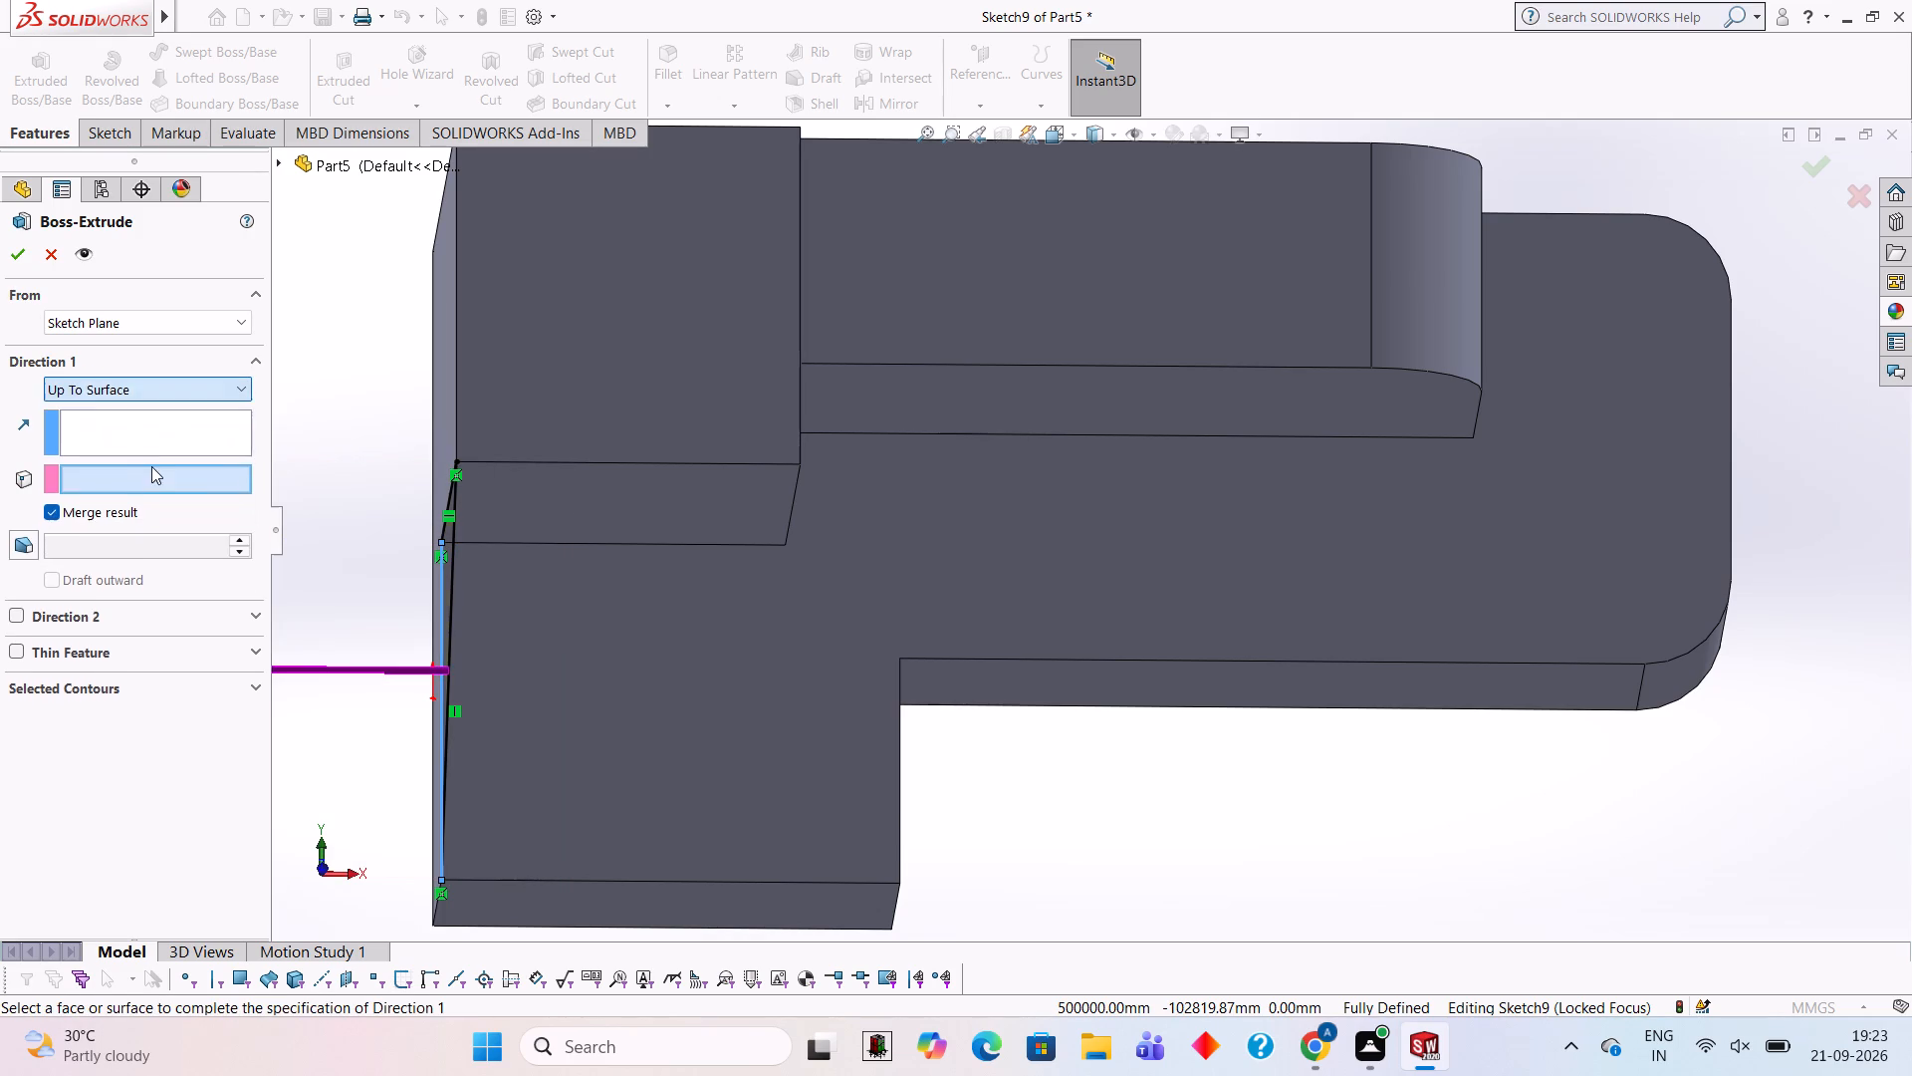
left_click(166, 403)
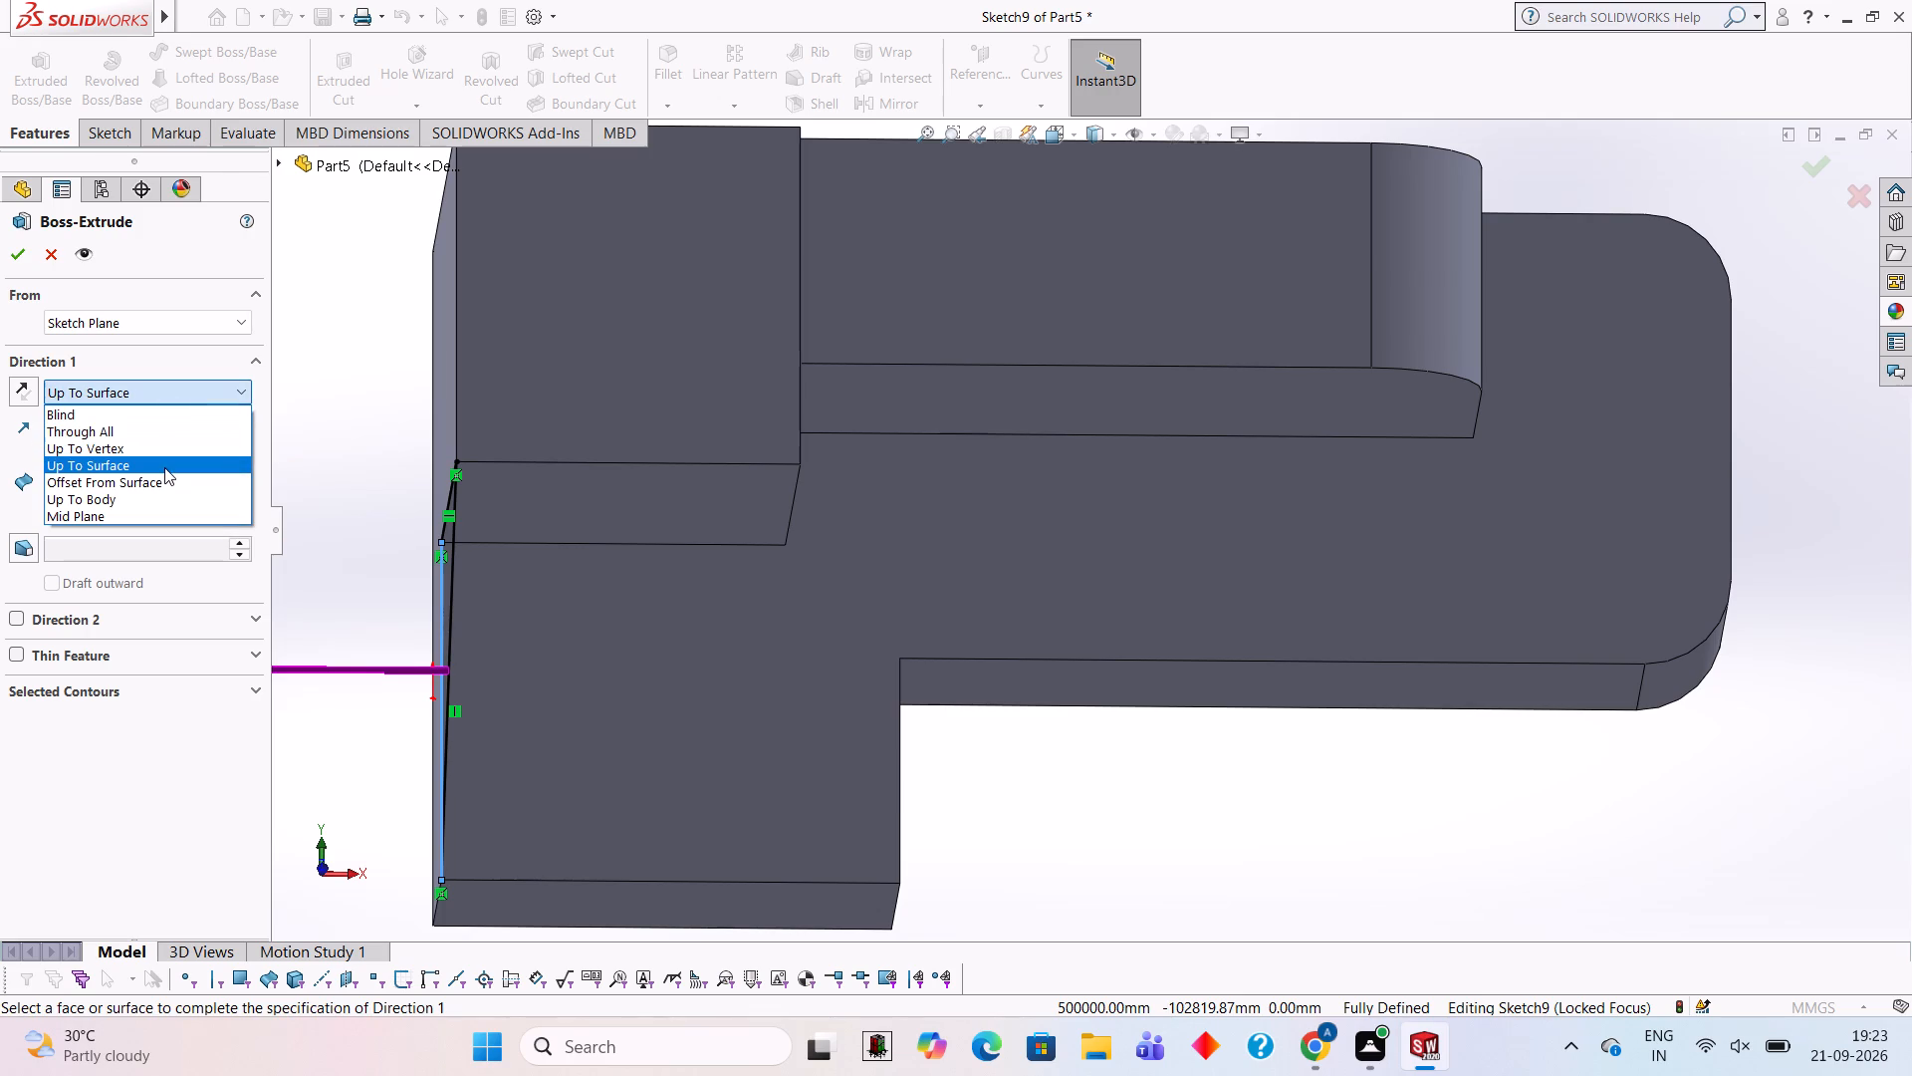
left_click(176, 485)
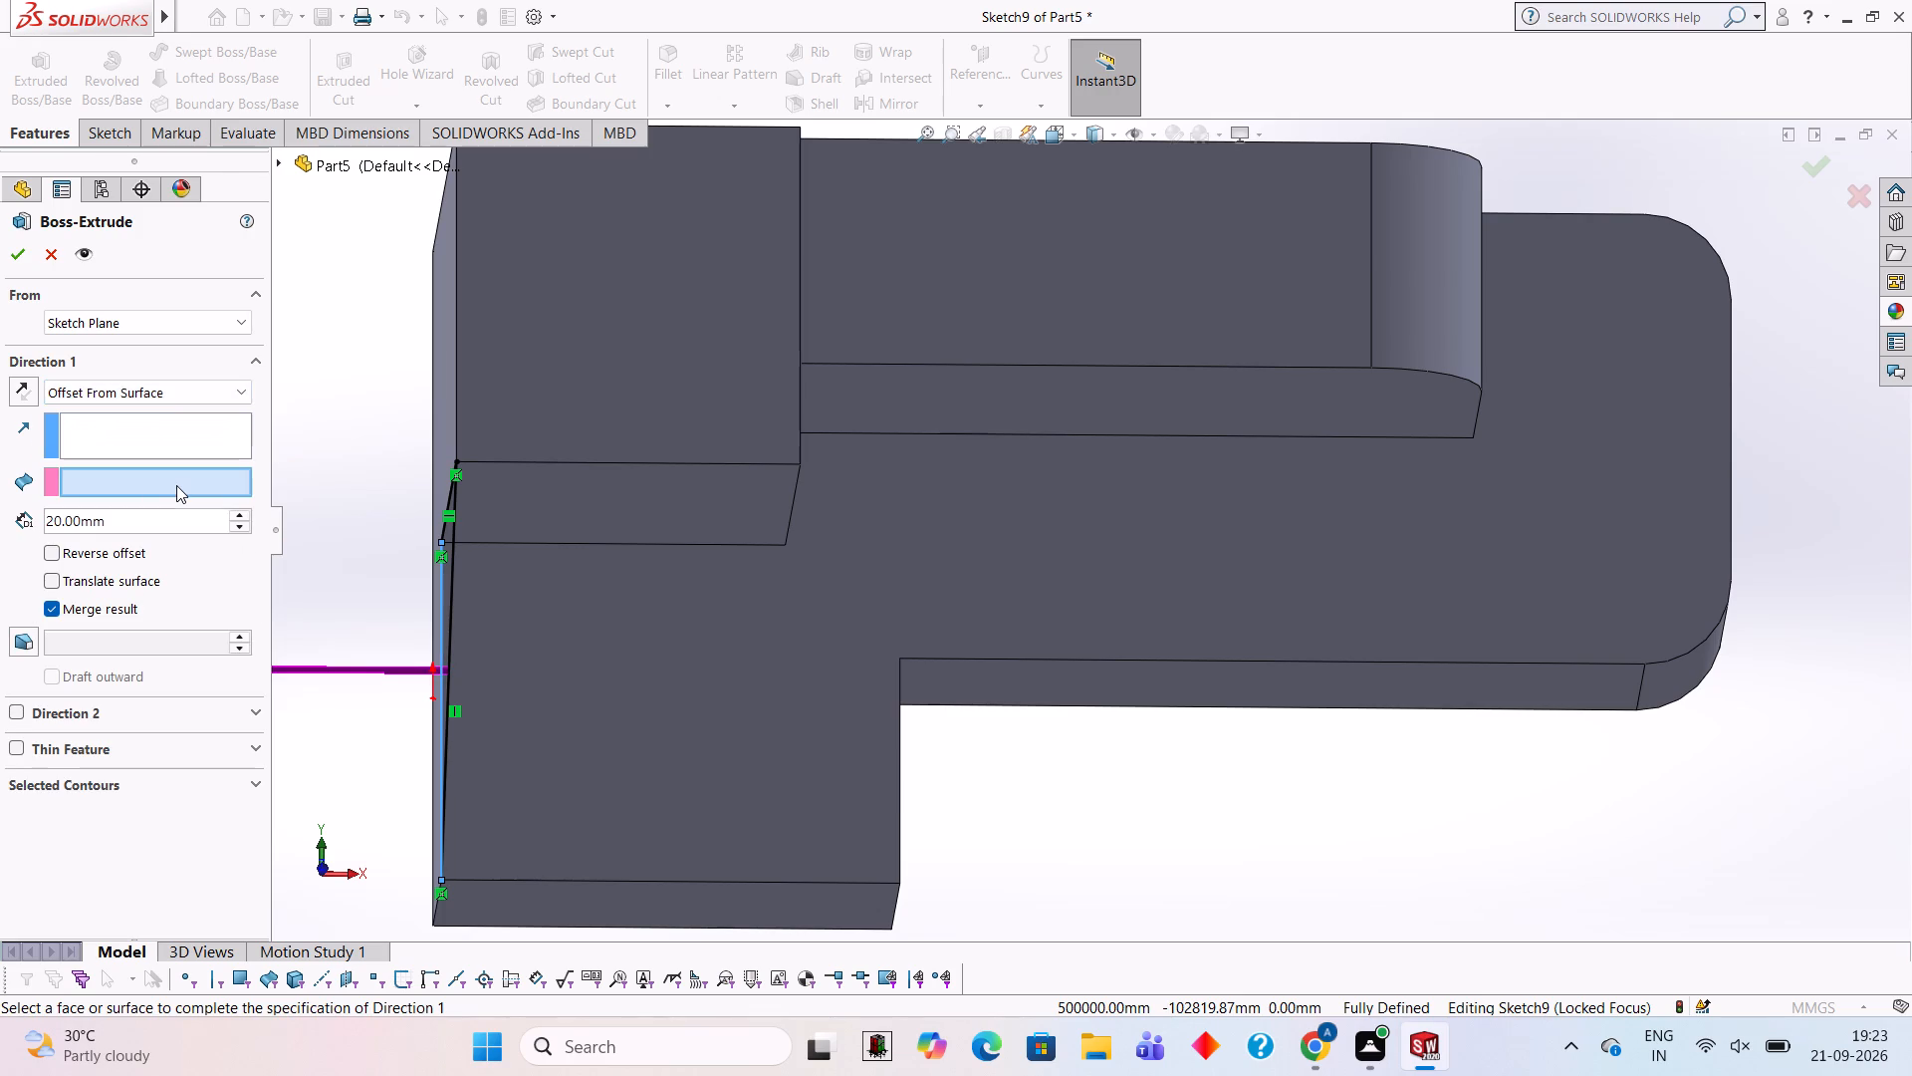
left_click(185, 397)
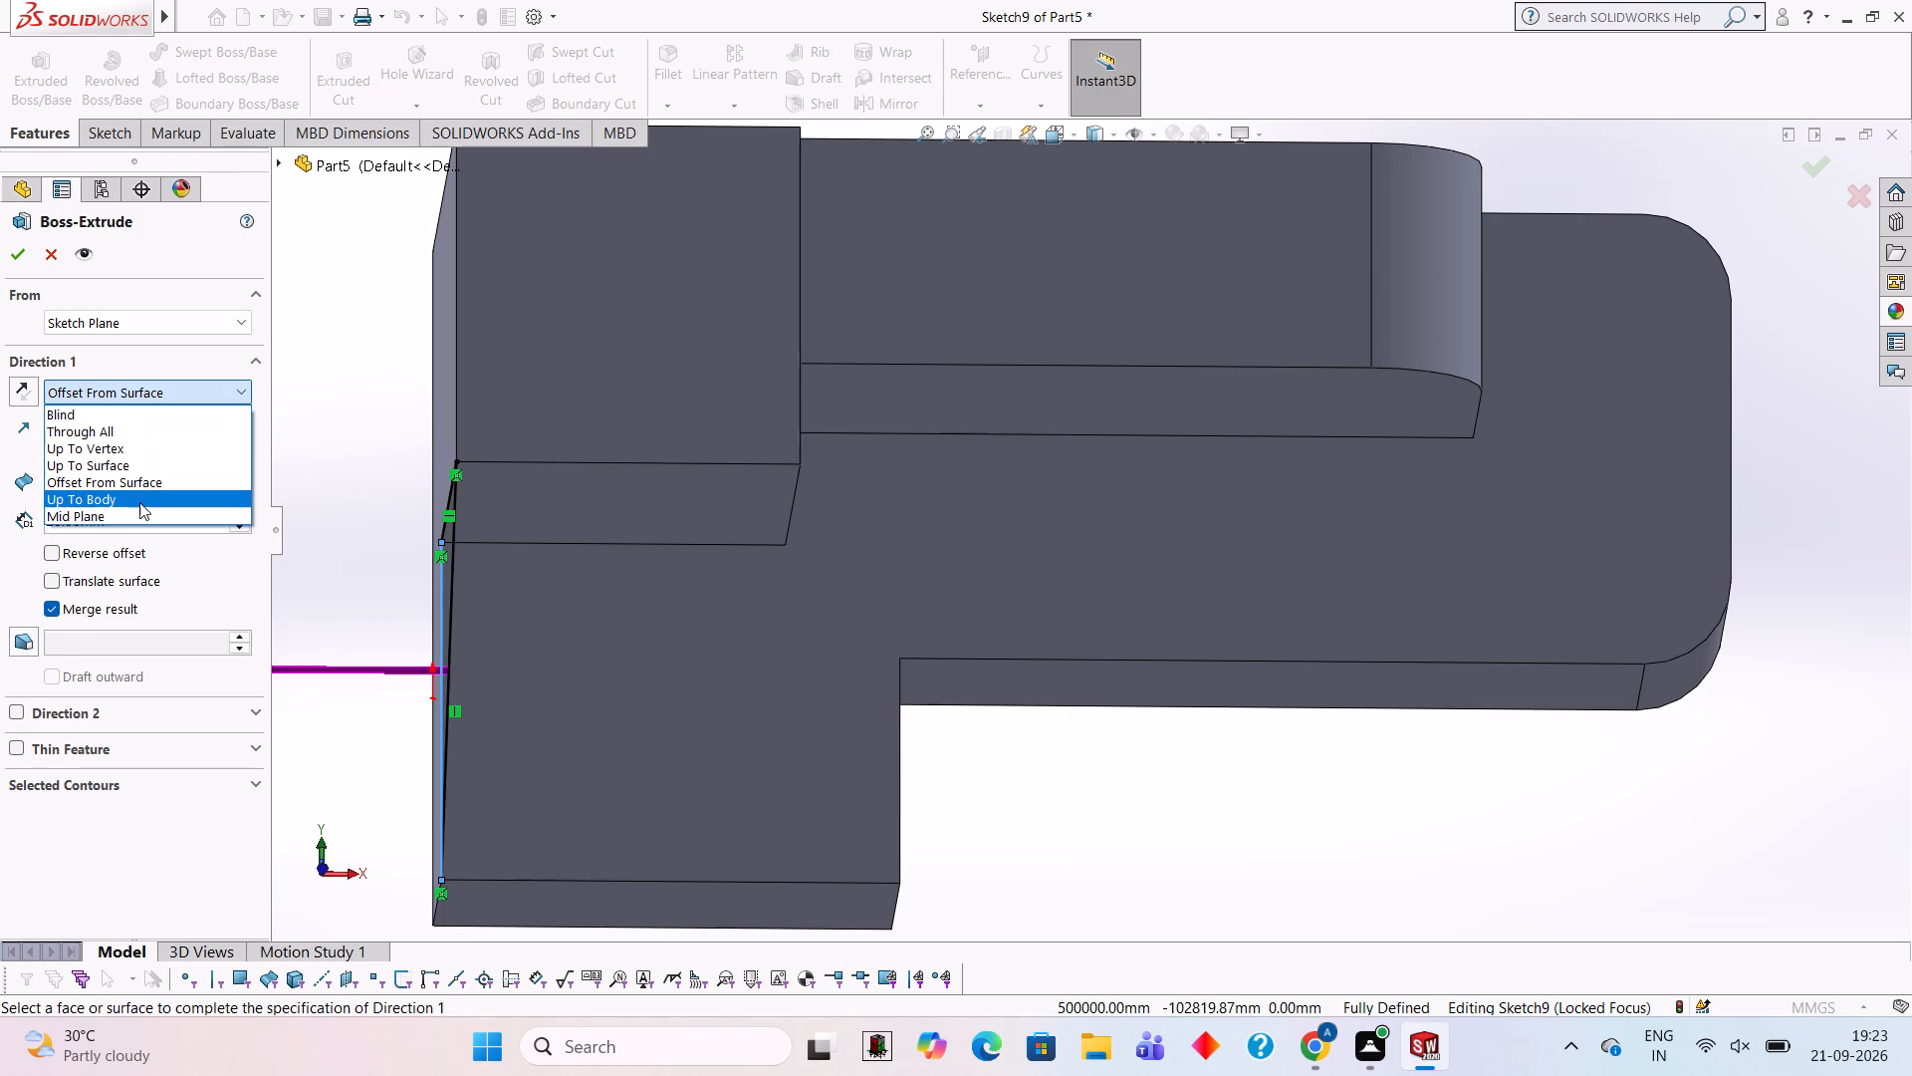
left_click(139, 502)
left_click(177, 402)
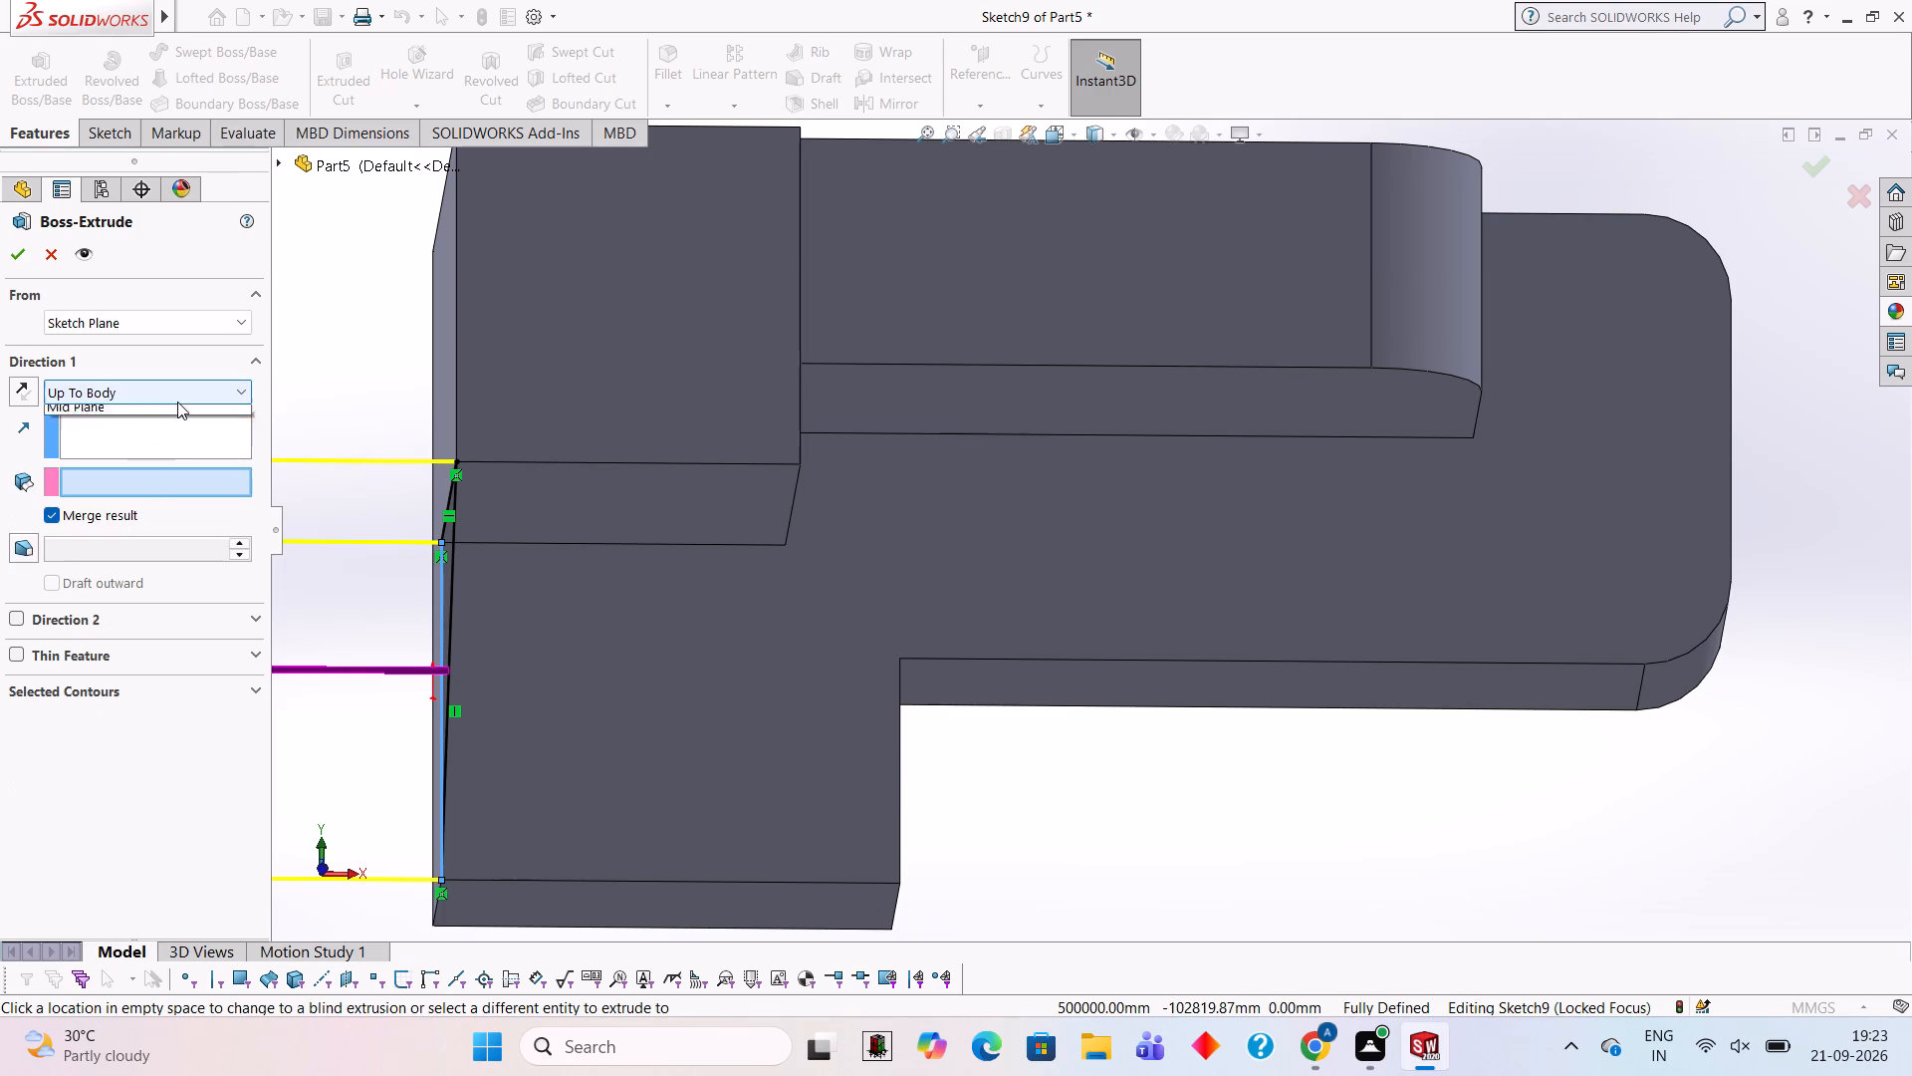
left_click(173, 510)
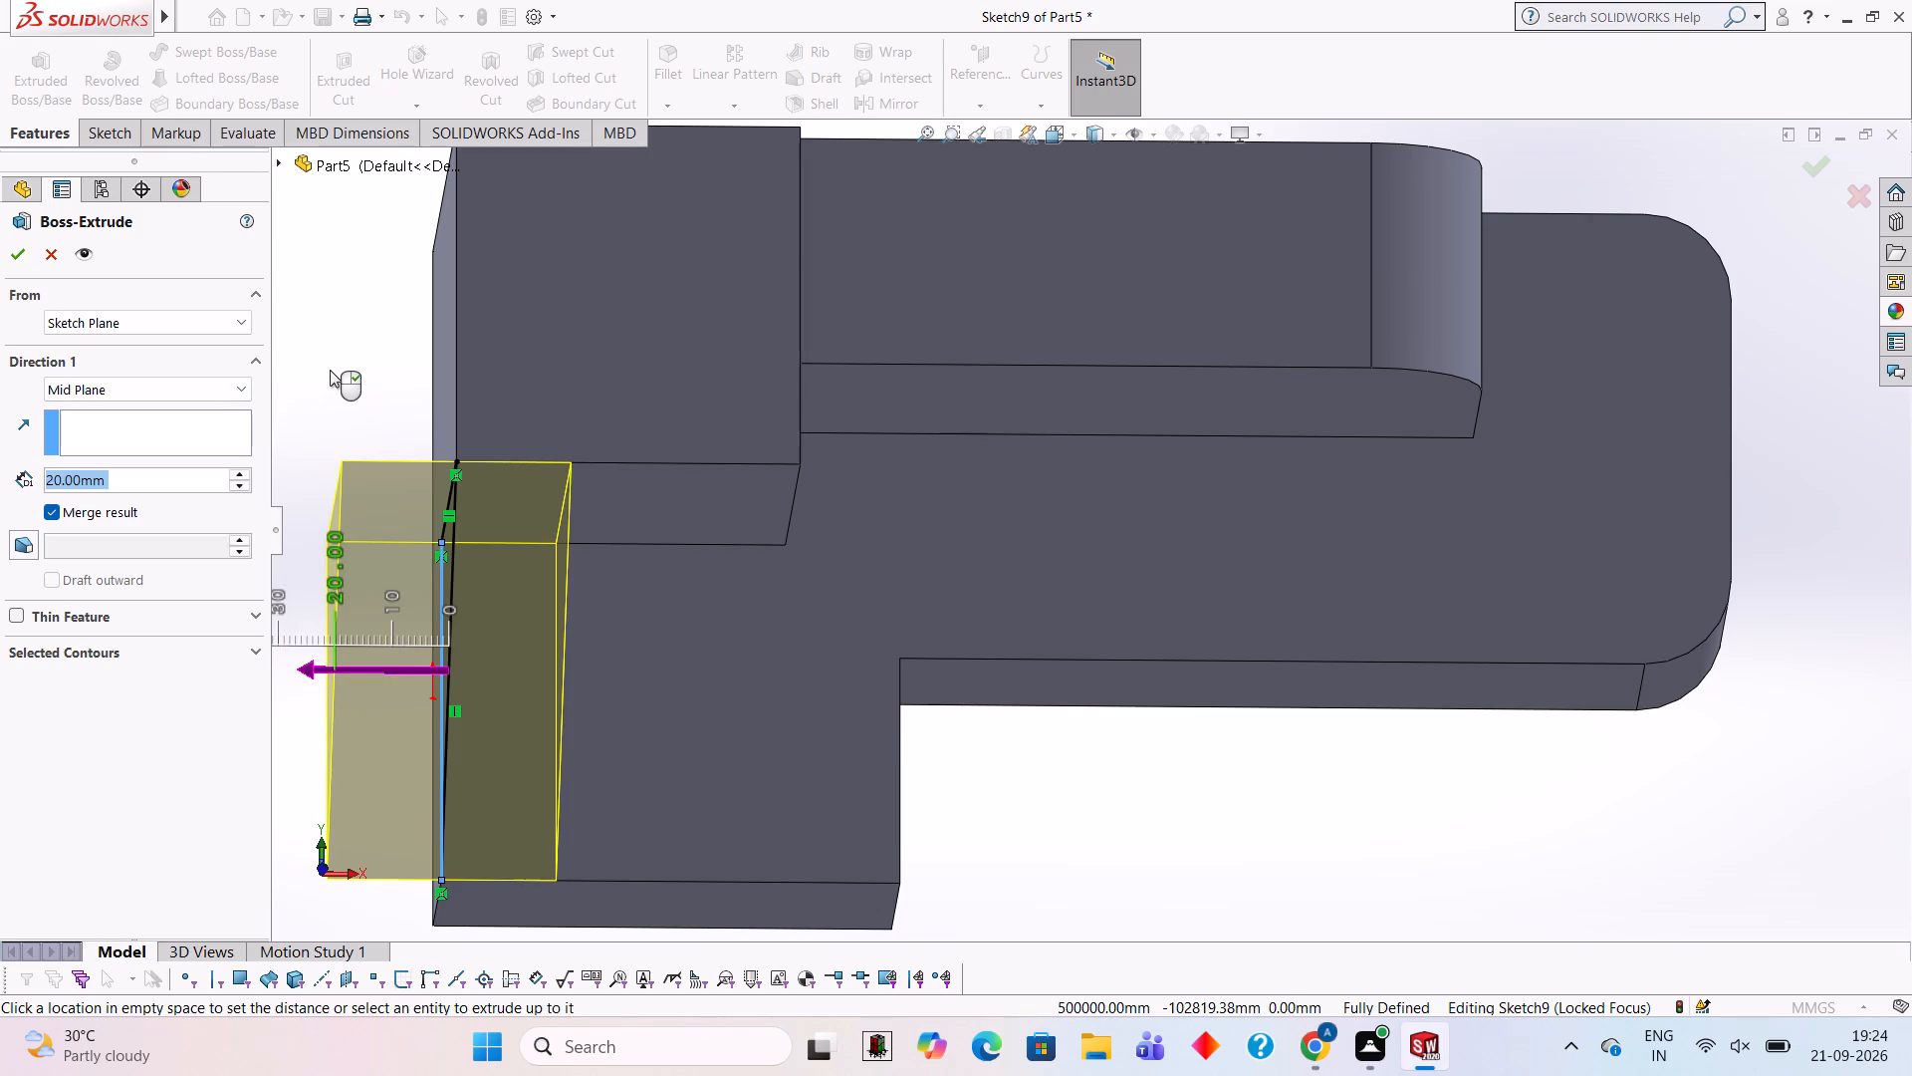
Extrude the triangle as a Blind merged boss 20 mm deep, reversed to run into the corner between square boss and leg.
left_click(183, 387)
left_click(132, 414)
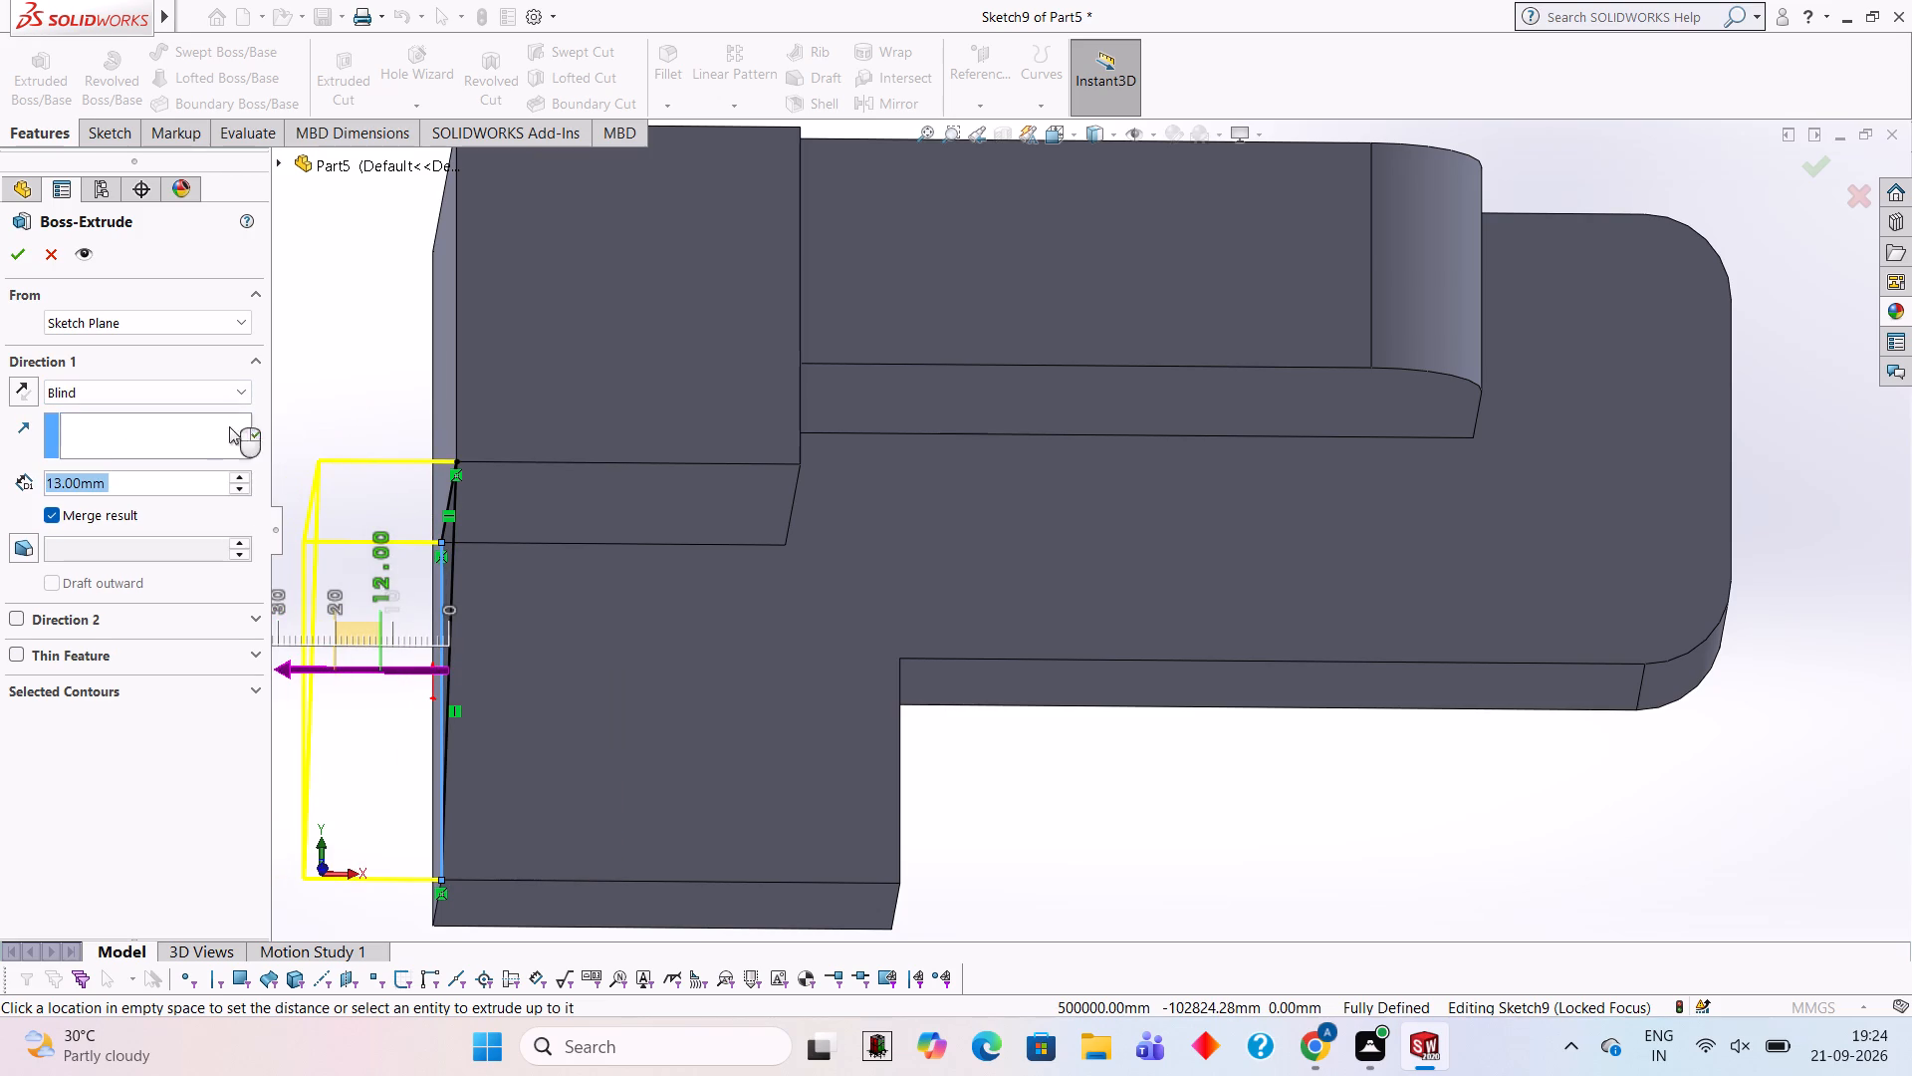
left_click(175, 492)
key("BackSpace")
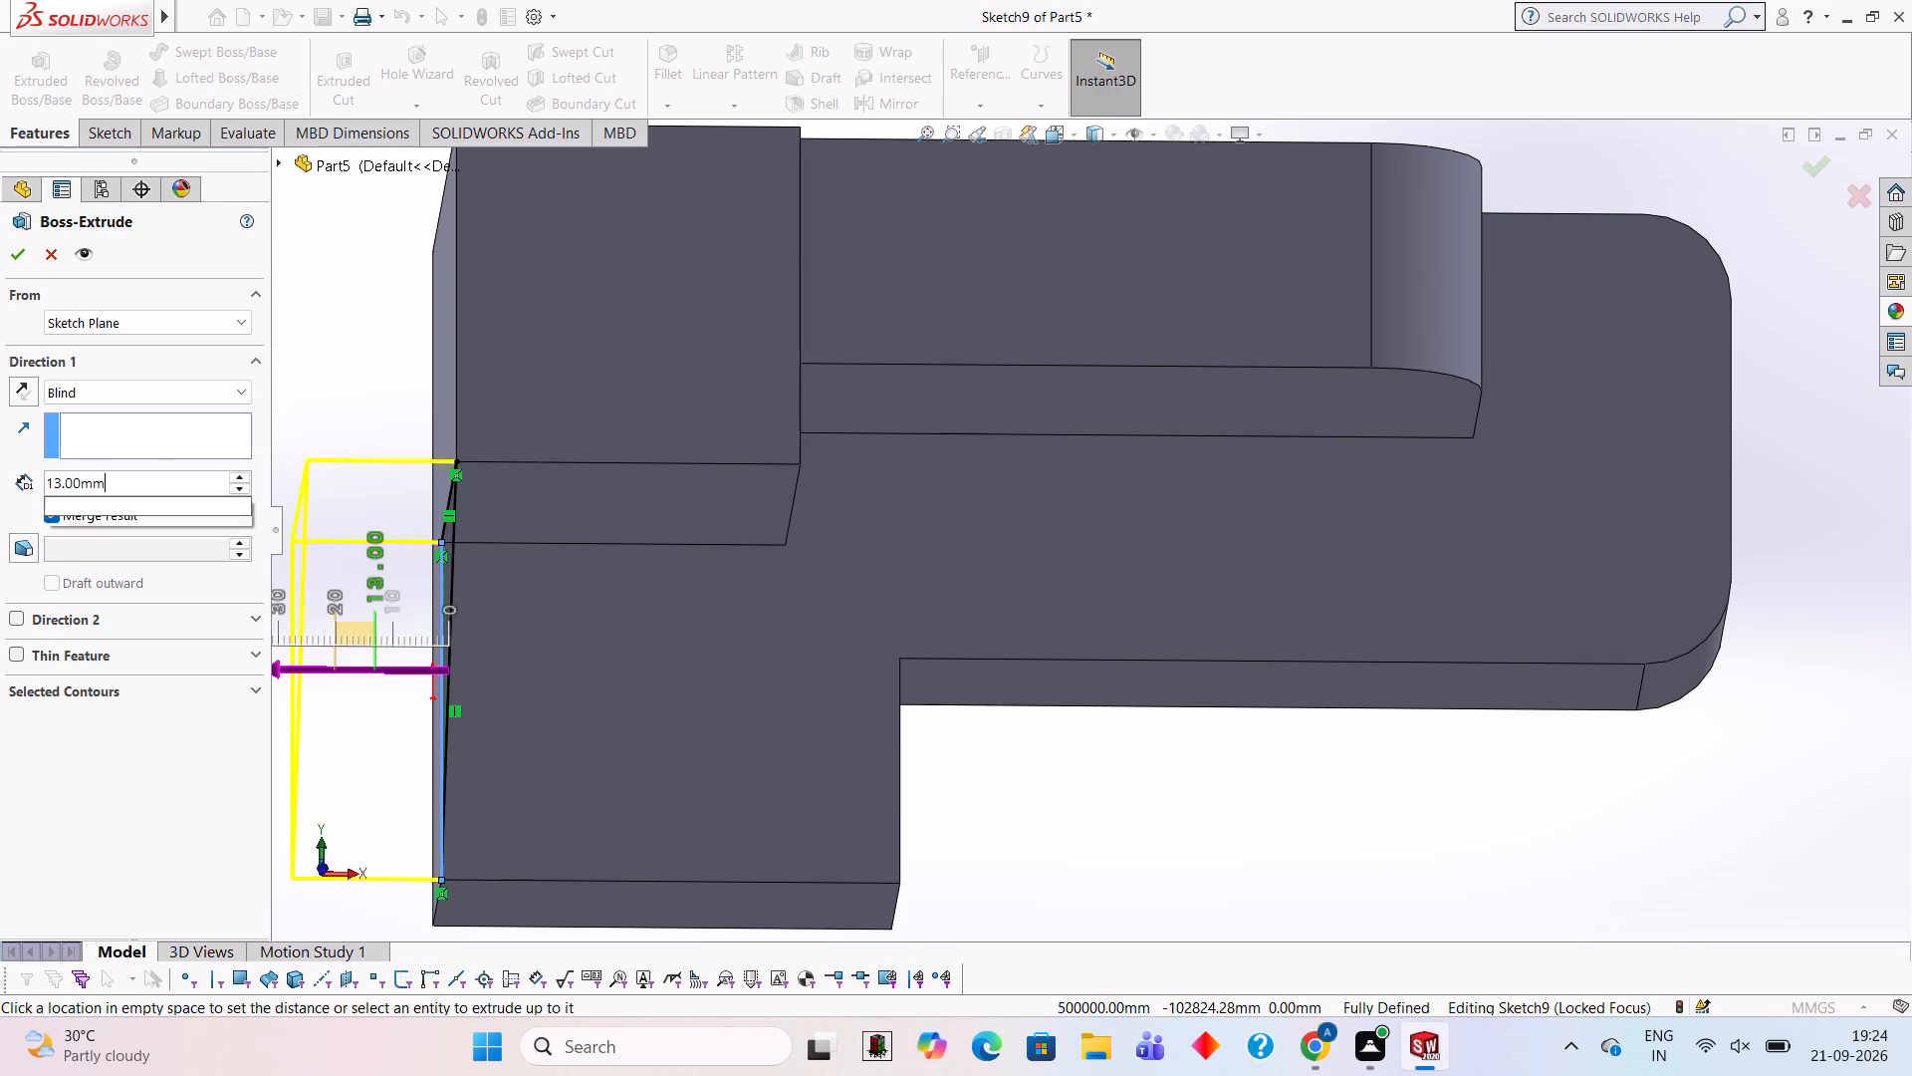
key("BackSpace")
key("BackSpace")
key("BackSpace")
key("BackSpace")
key("BackSpace")
key("BackSpace")
key("BackSpace")
type("20")
key("Return")
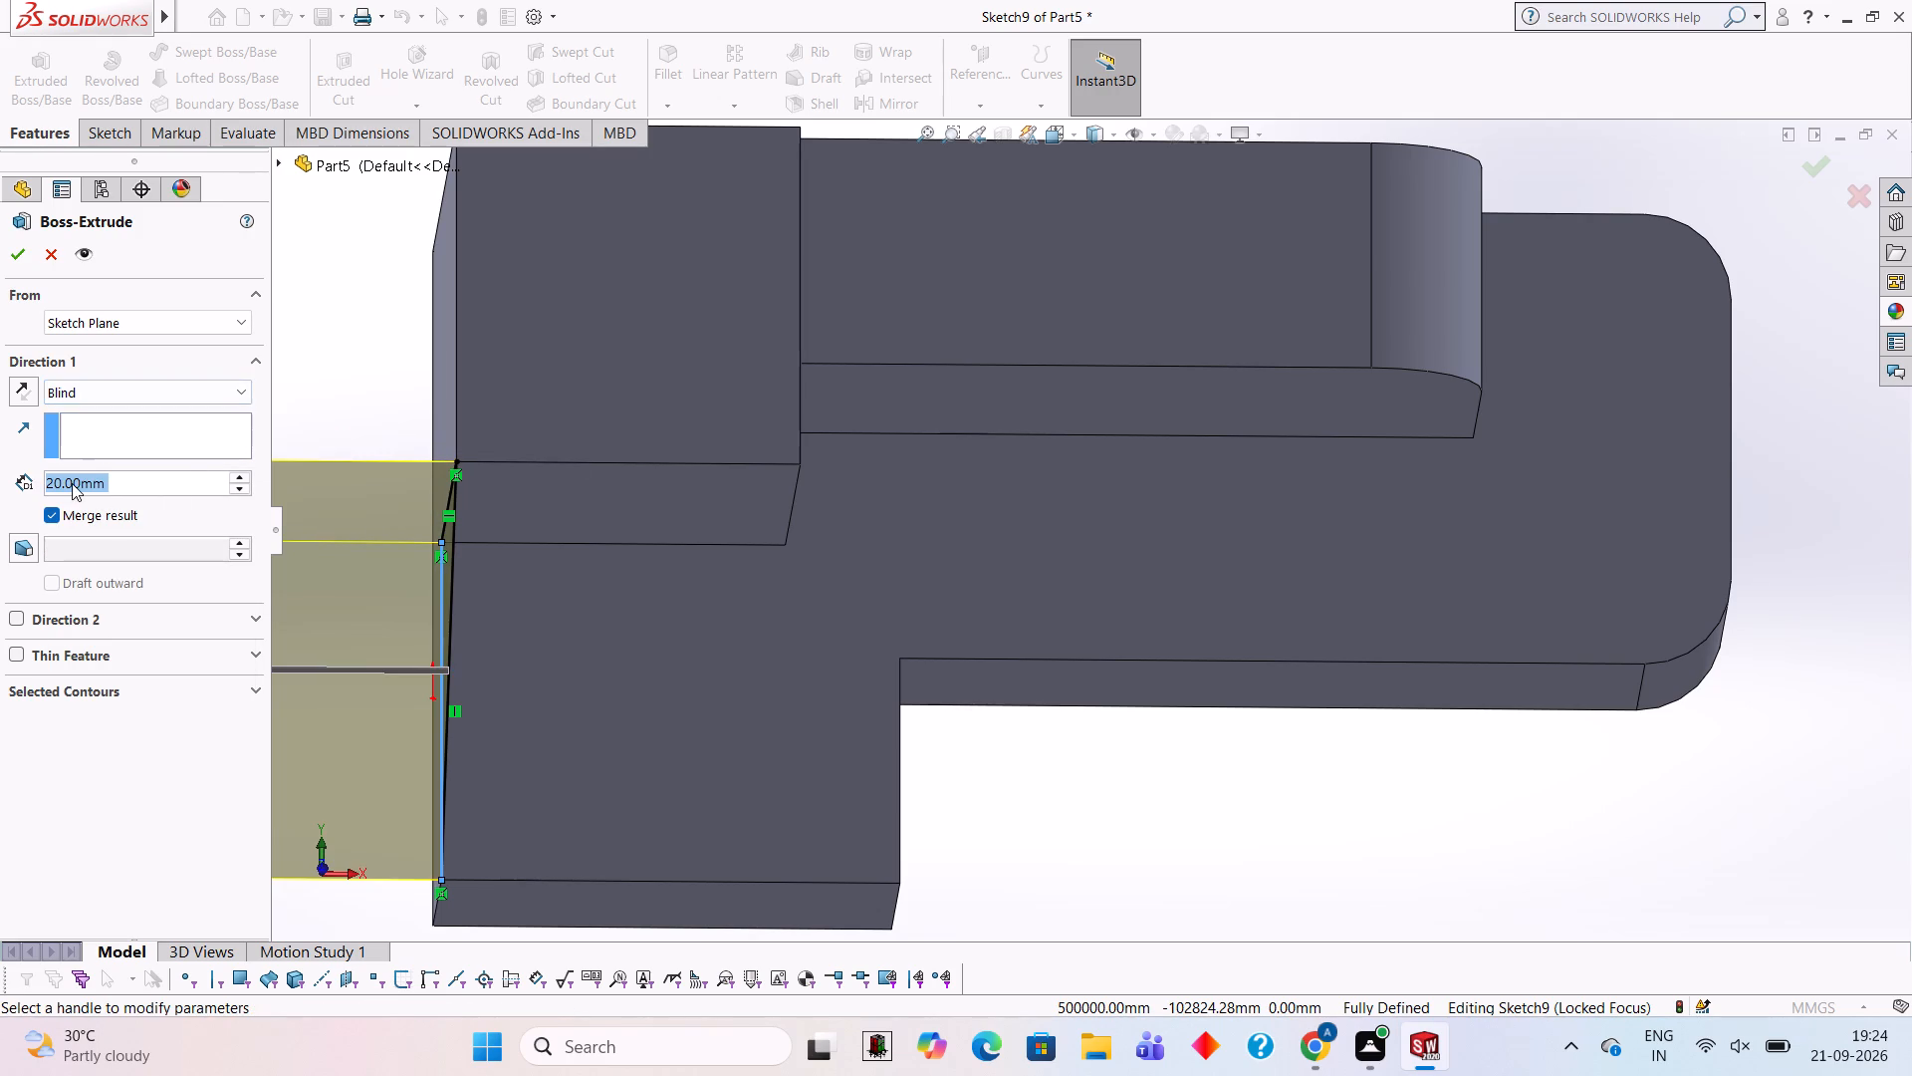
left_click(14, 399)
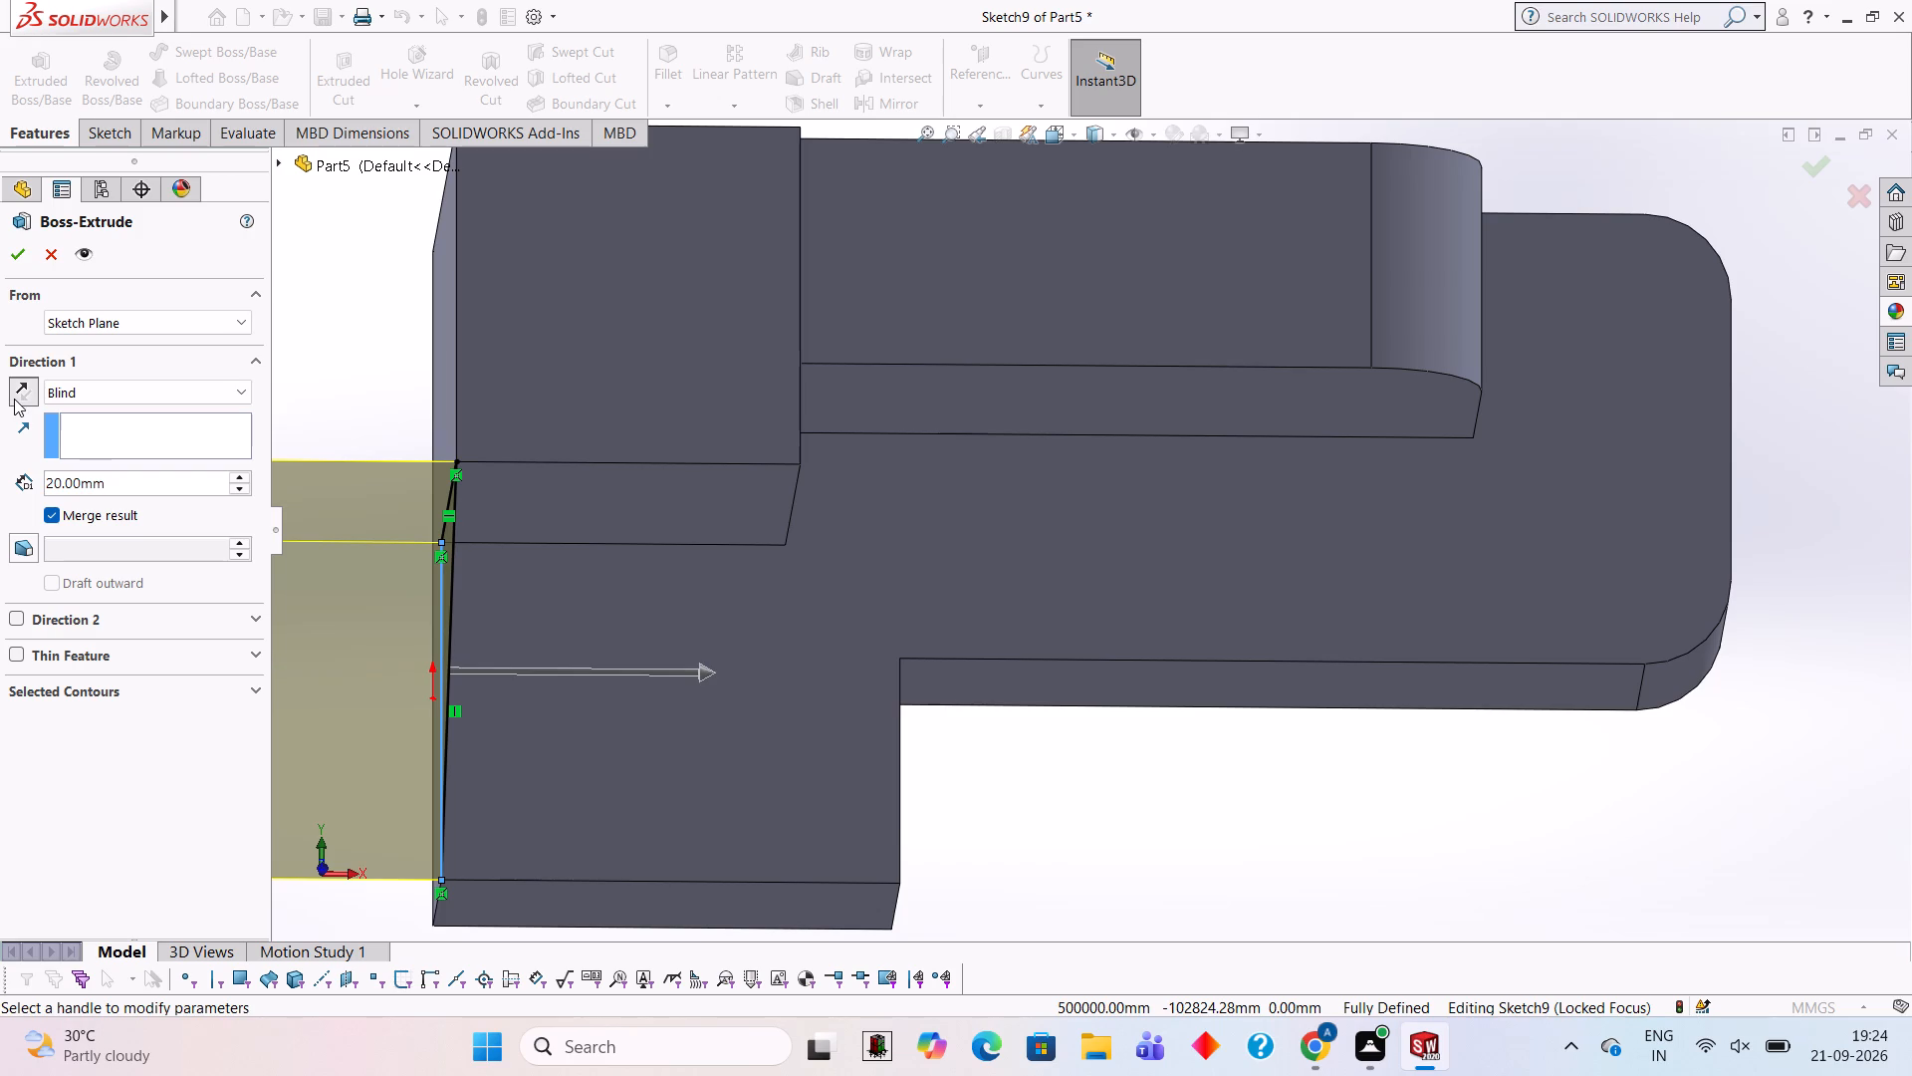
left_click(23, 251)
left_click(315, 375)
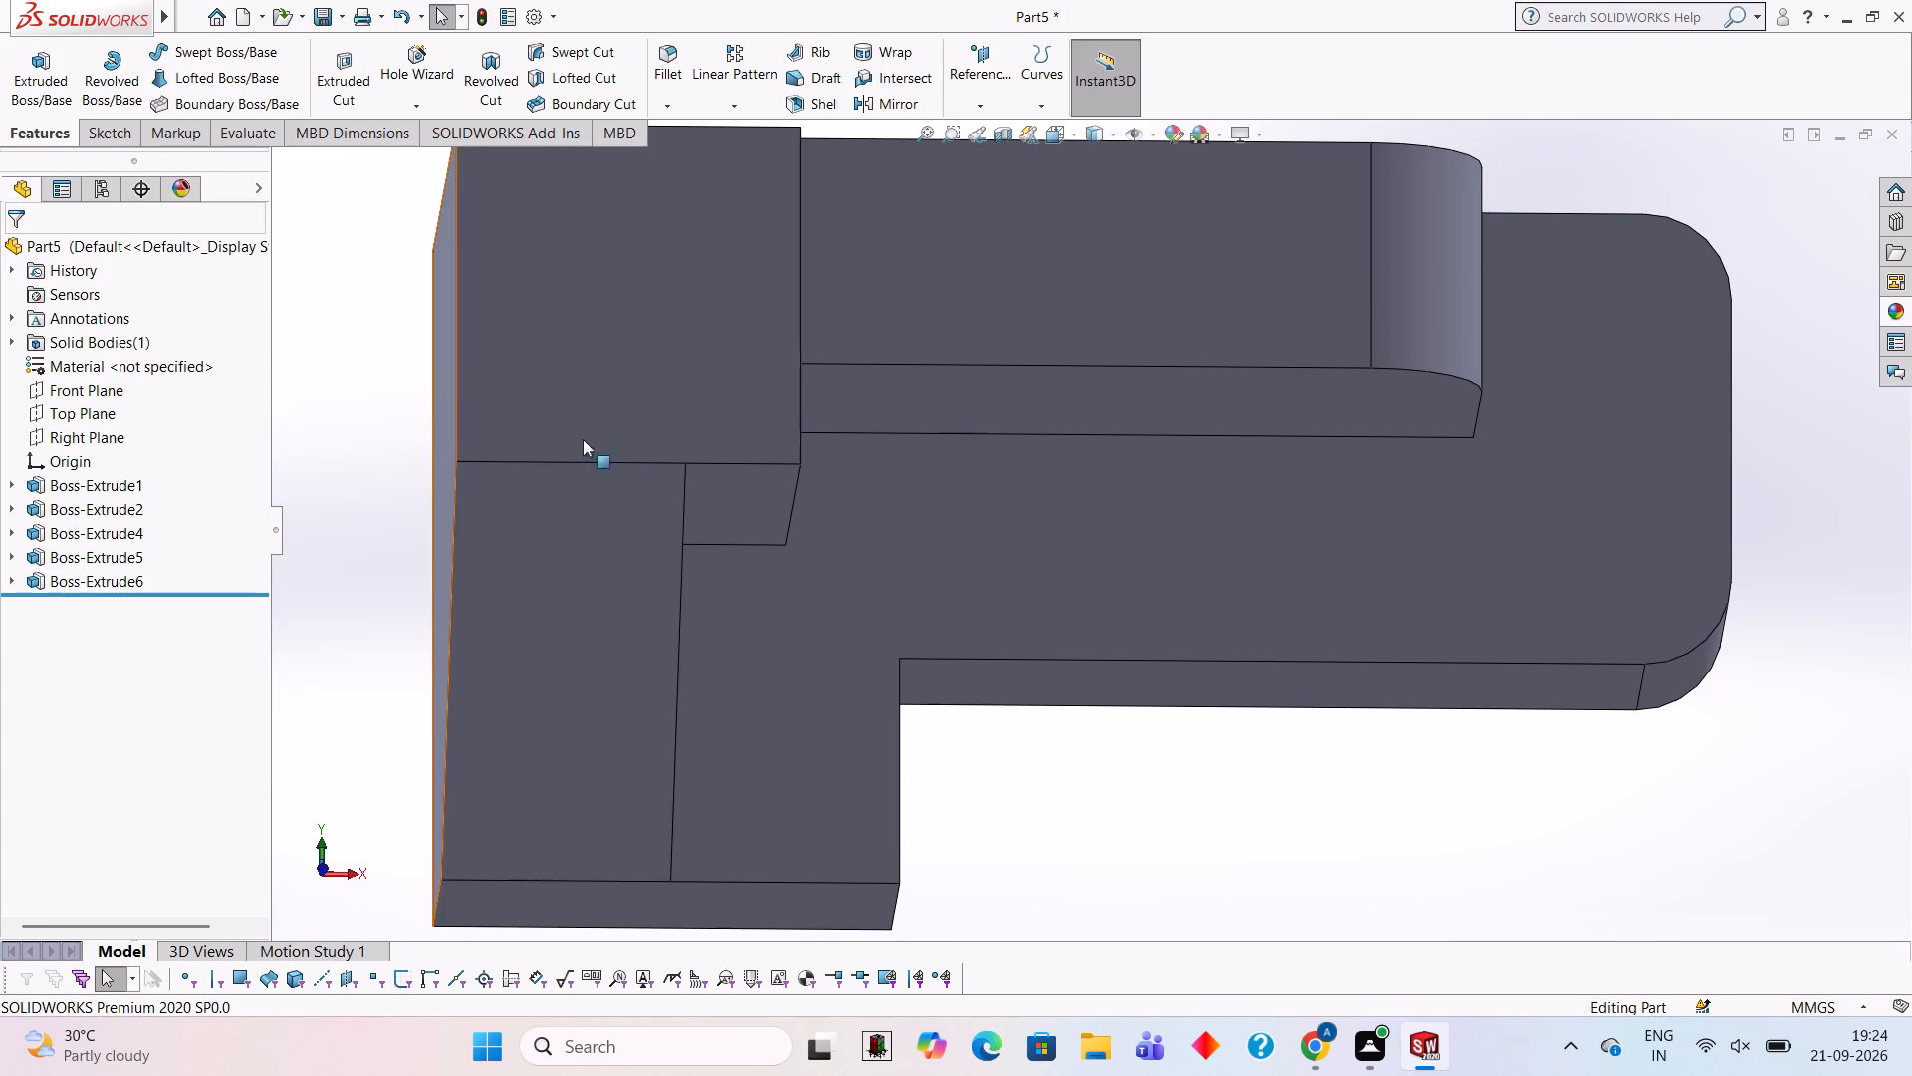
Open a new sketch on the large flat end face with the slanted rib edge, viewed face-on.
middle_click_drag(780, 593, 905, 603)
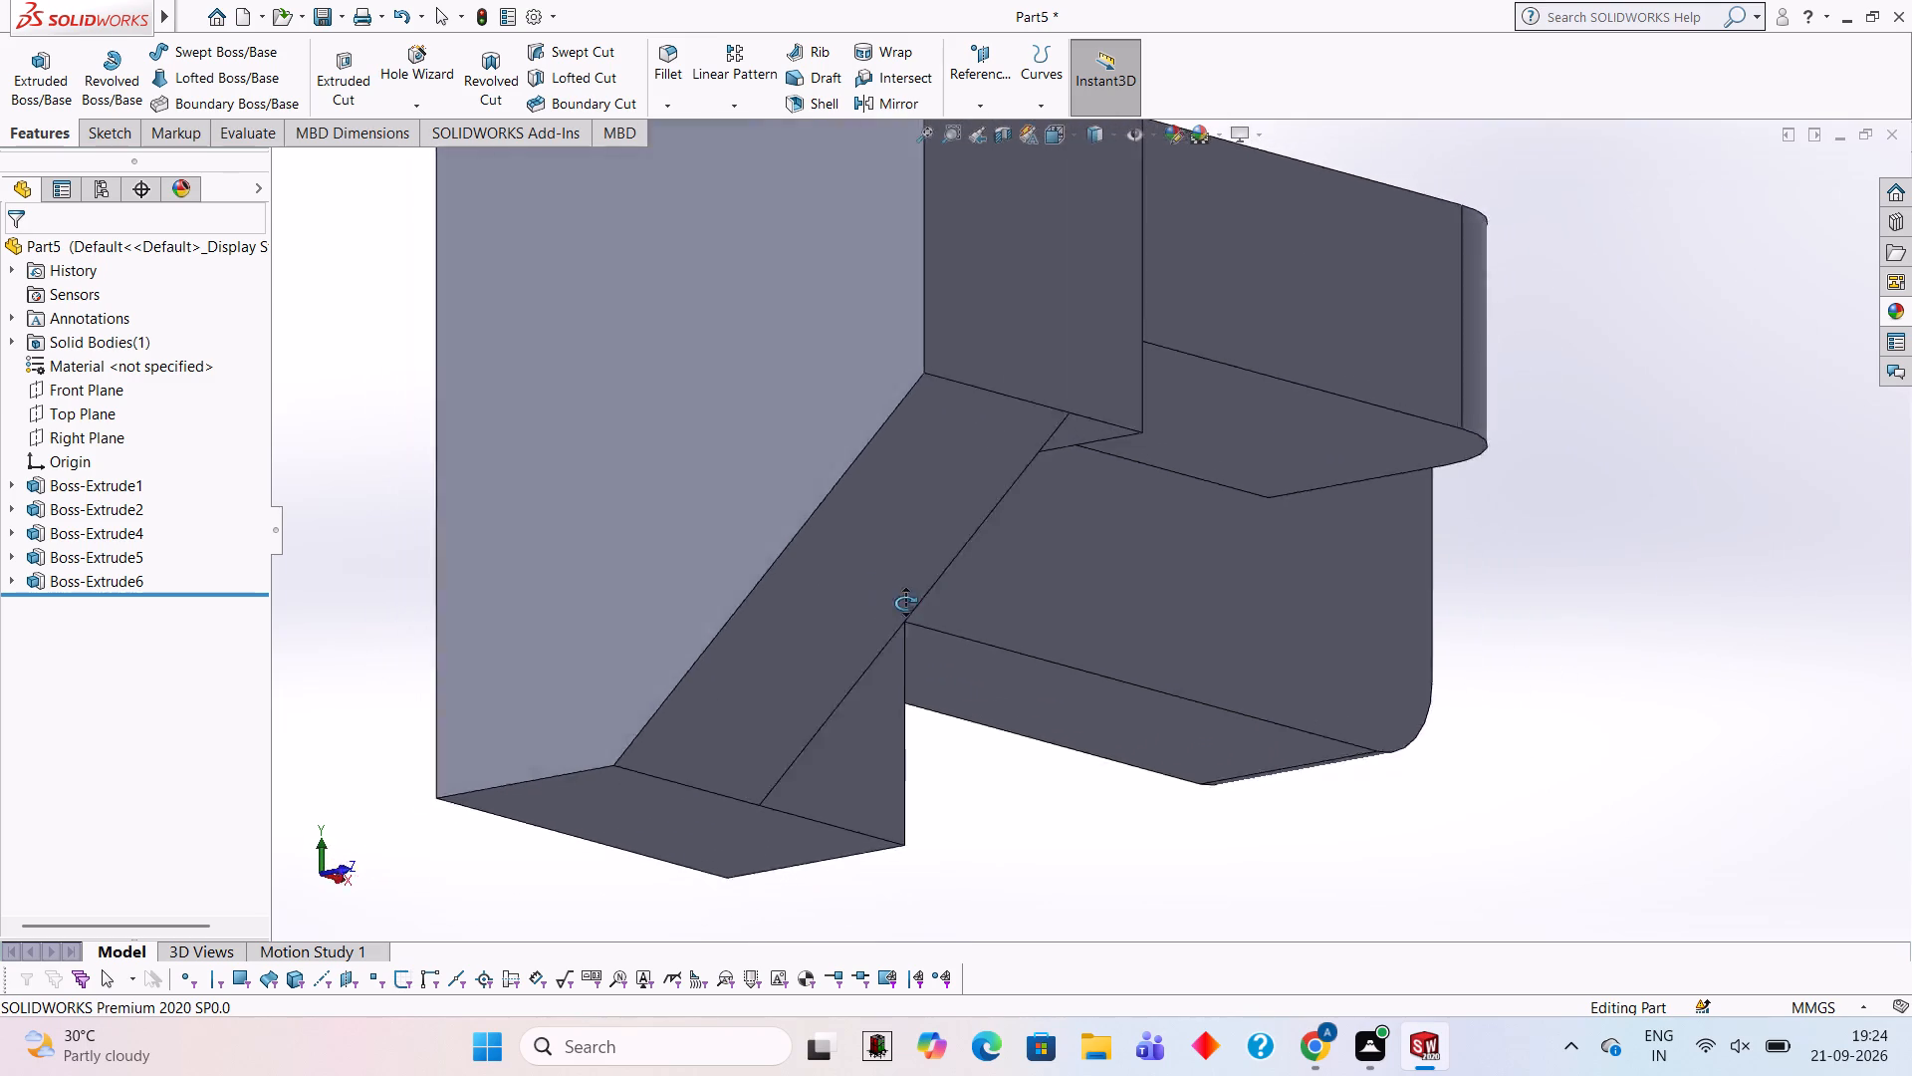
middle_click_drag(905, 603, 952, 628)
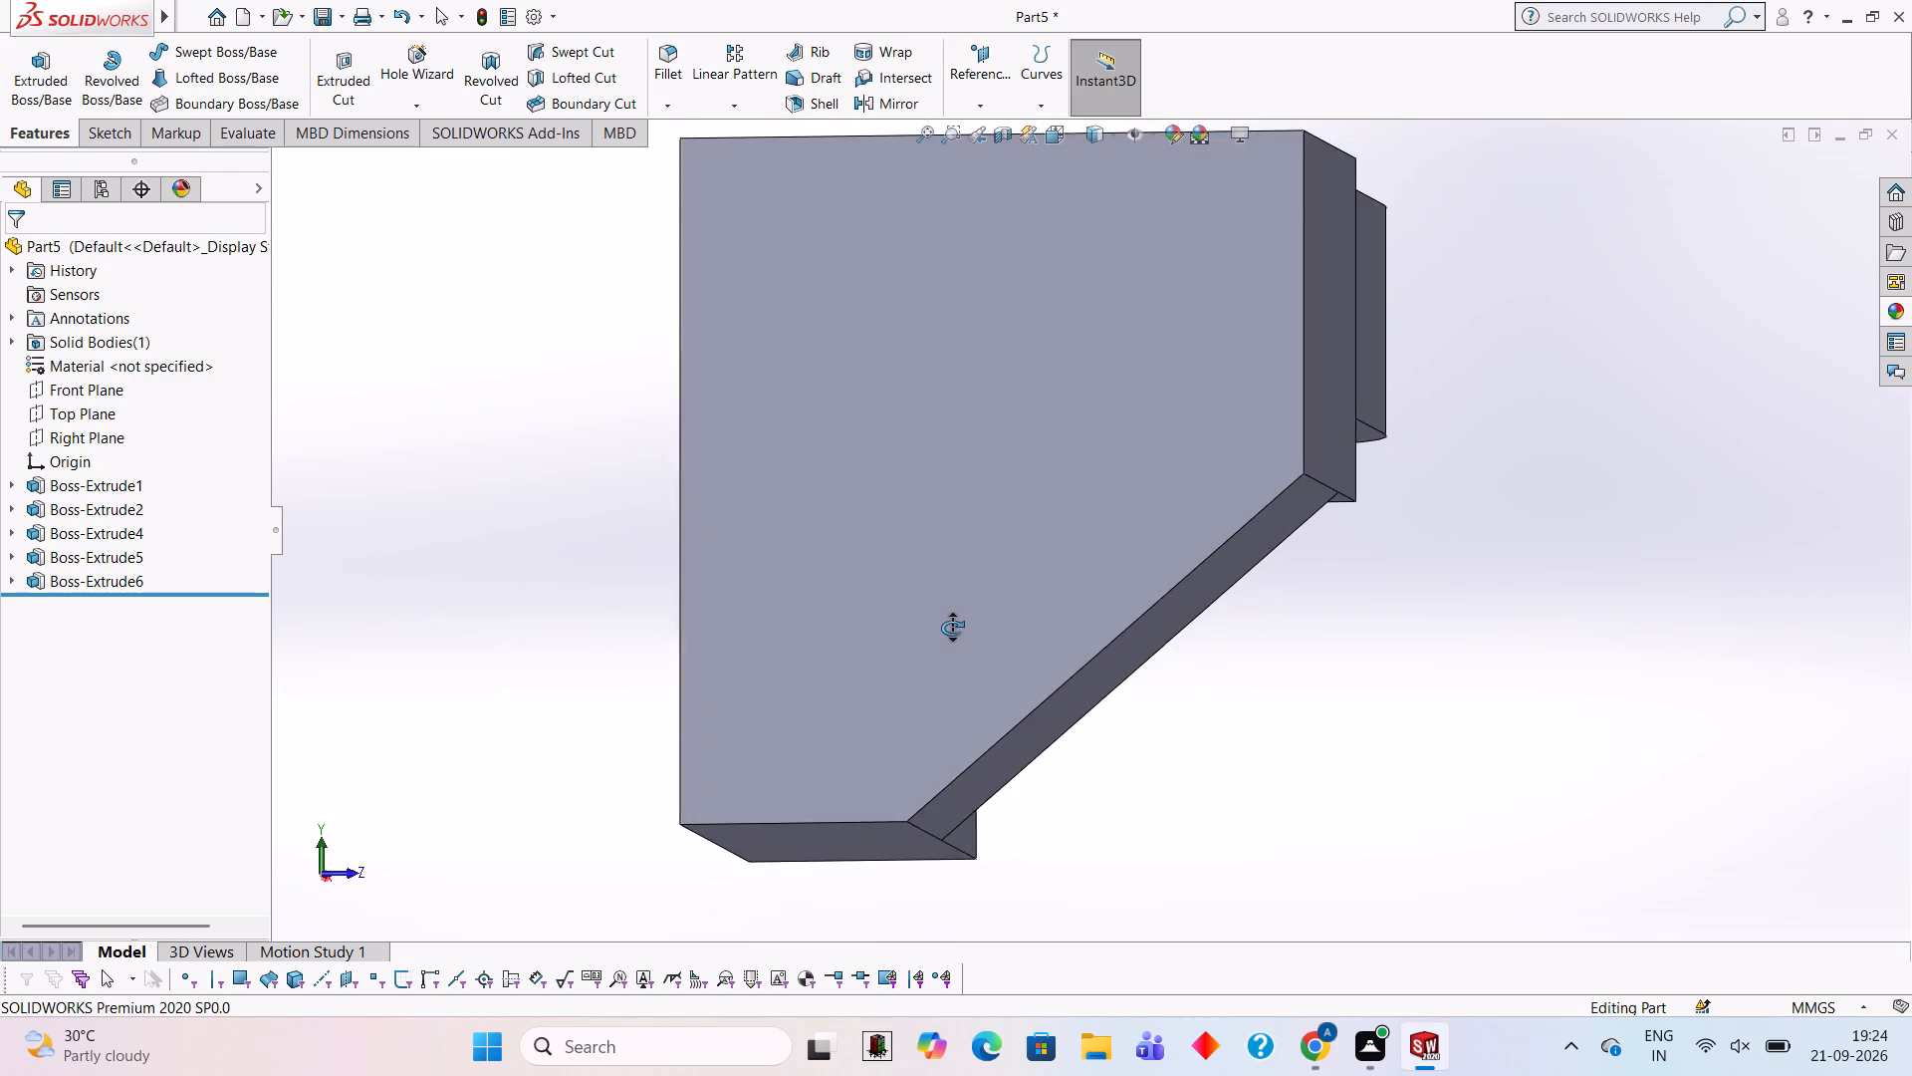
middle_click_drag(952, 628, 942, 628)
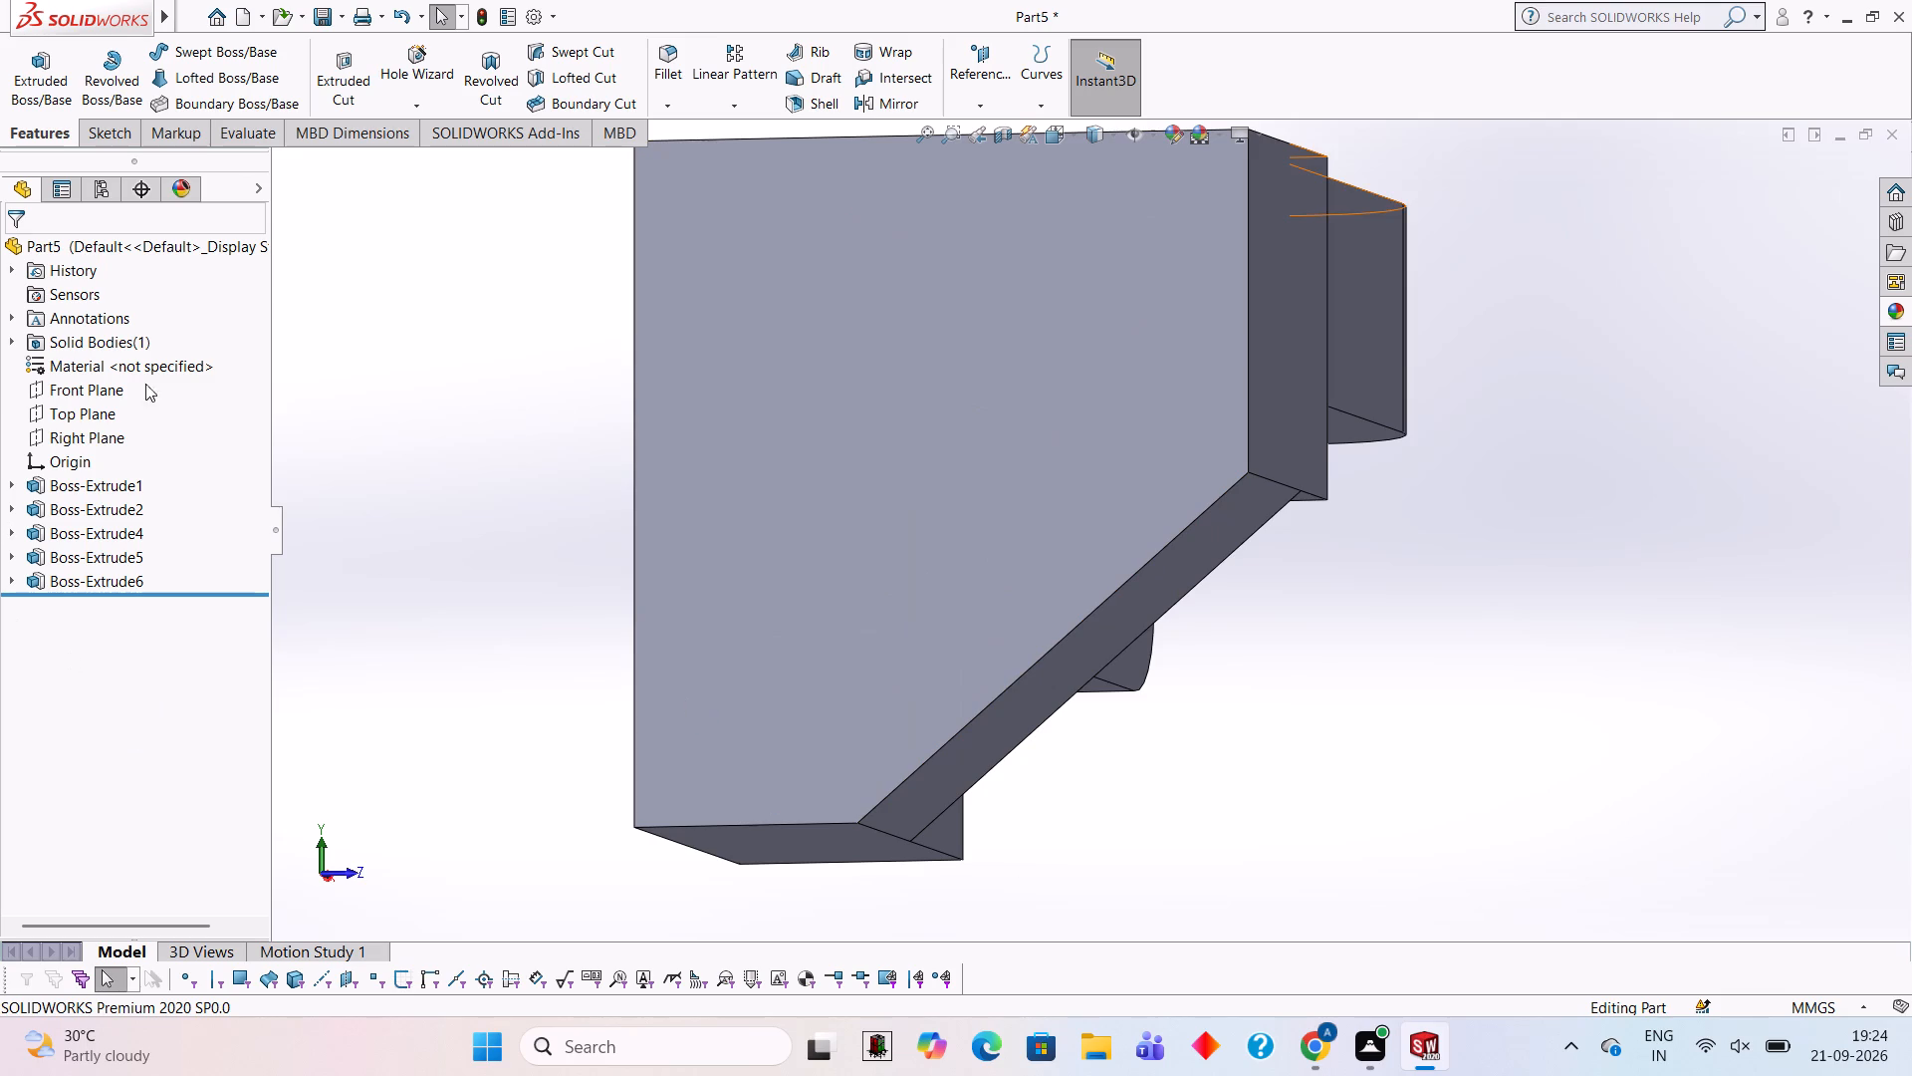
left_click(121, 121)
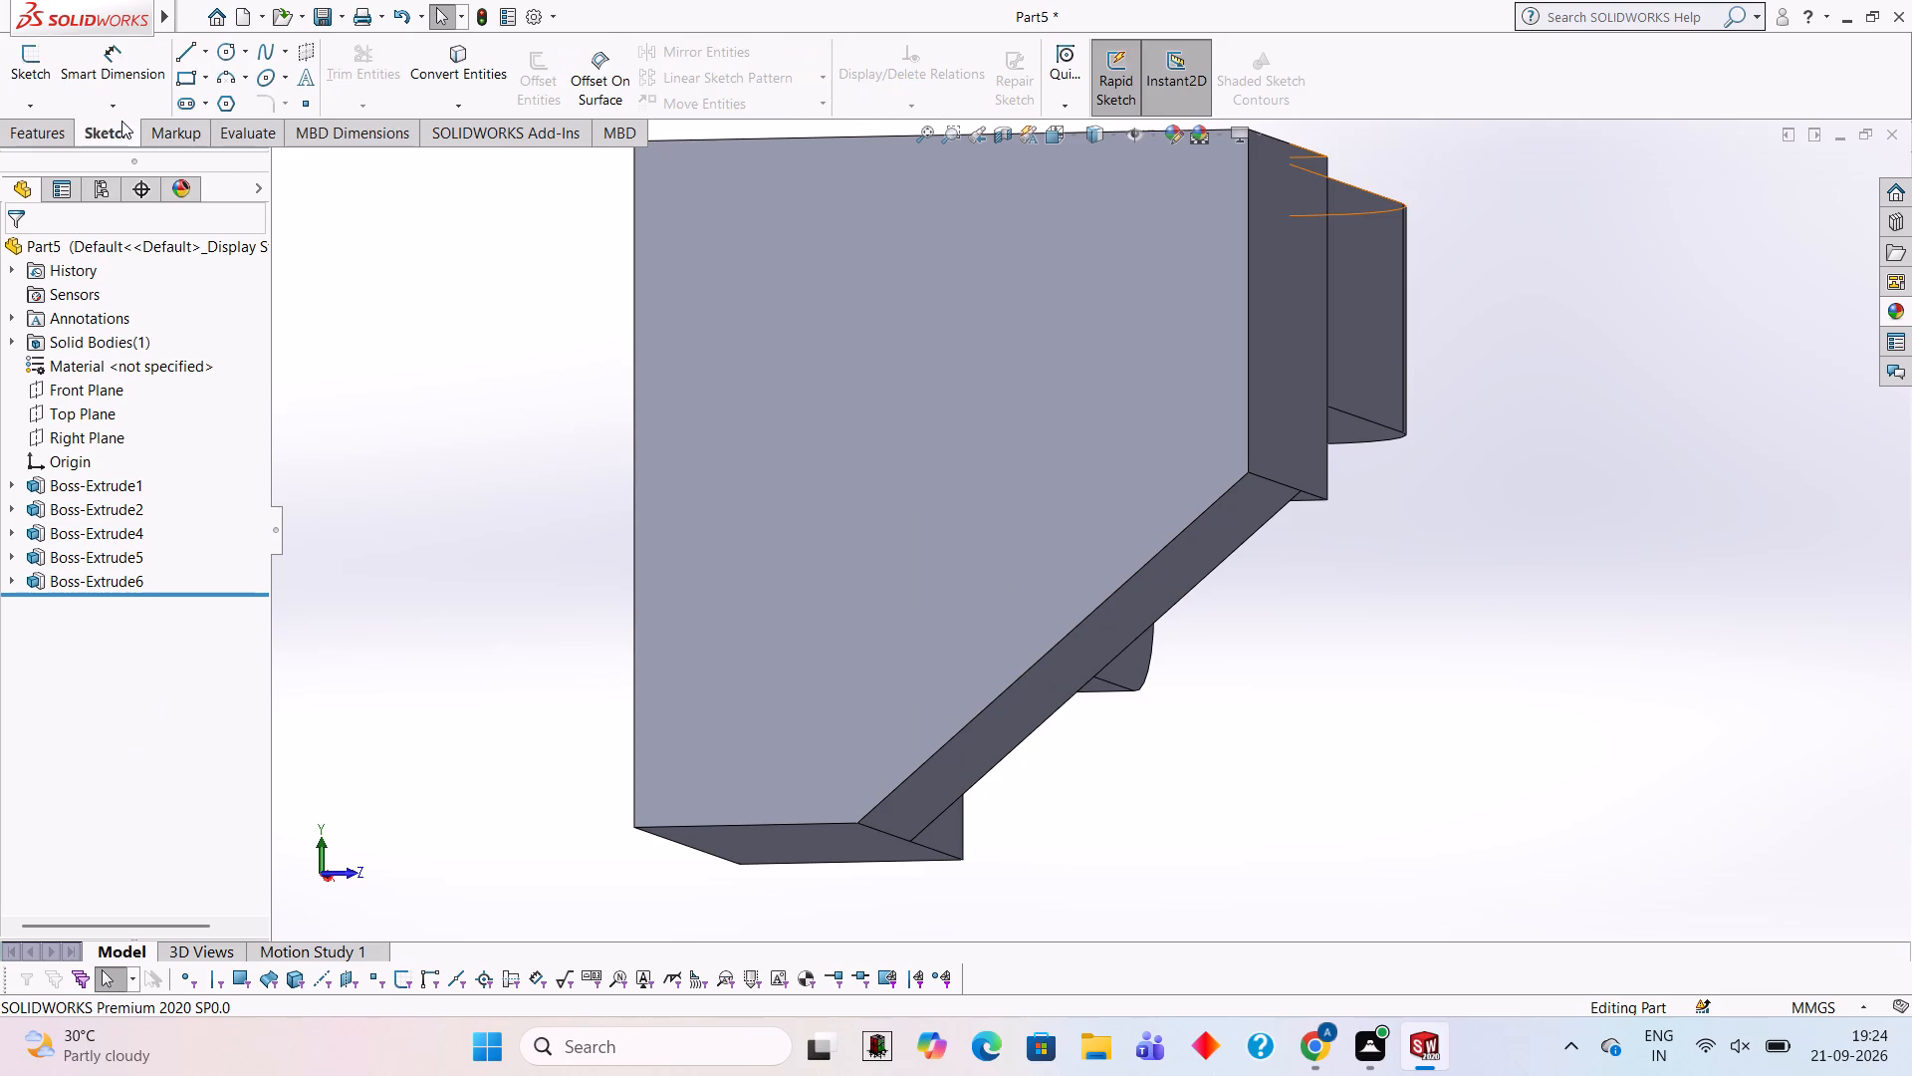
left_click(192, 53)
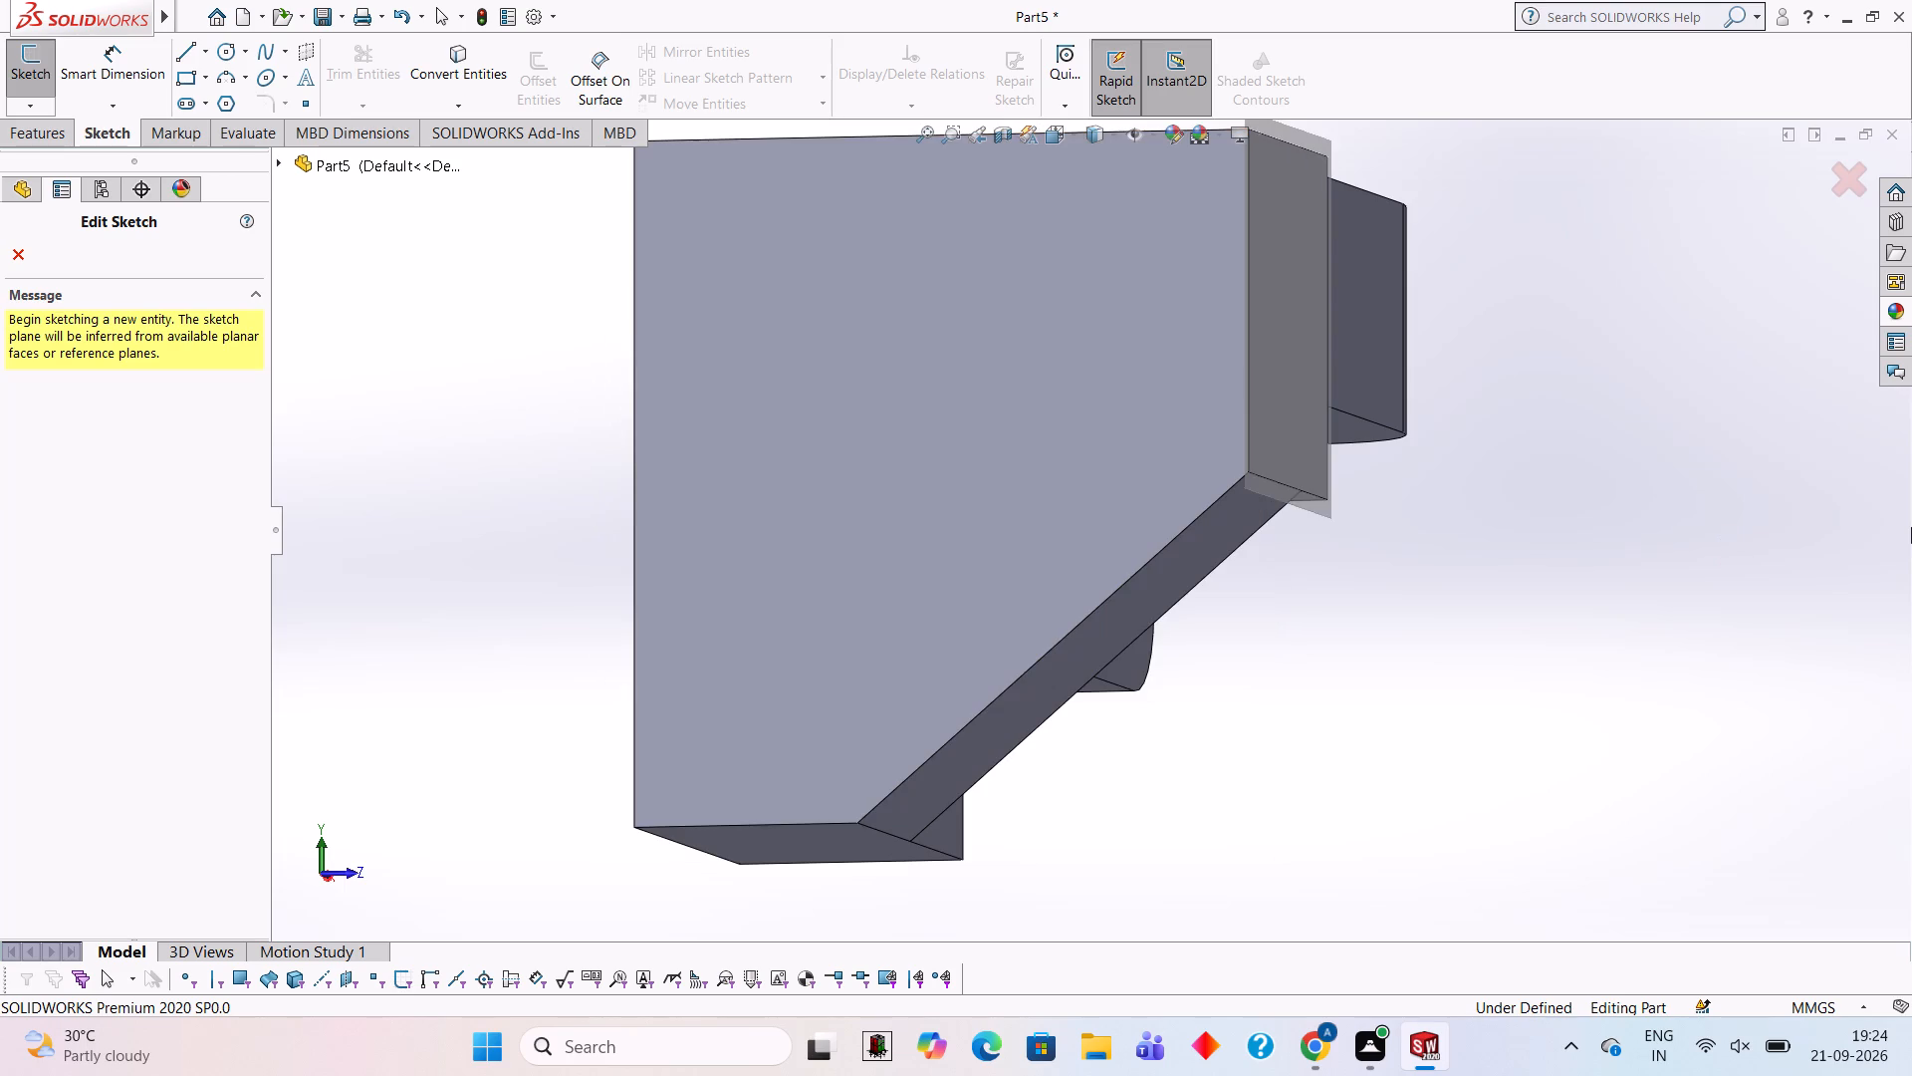
key("Escape")
left_click(946, 377)
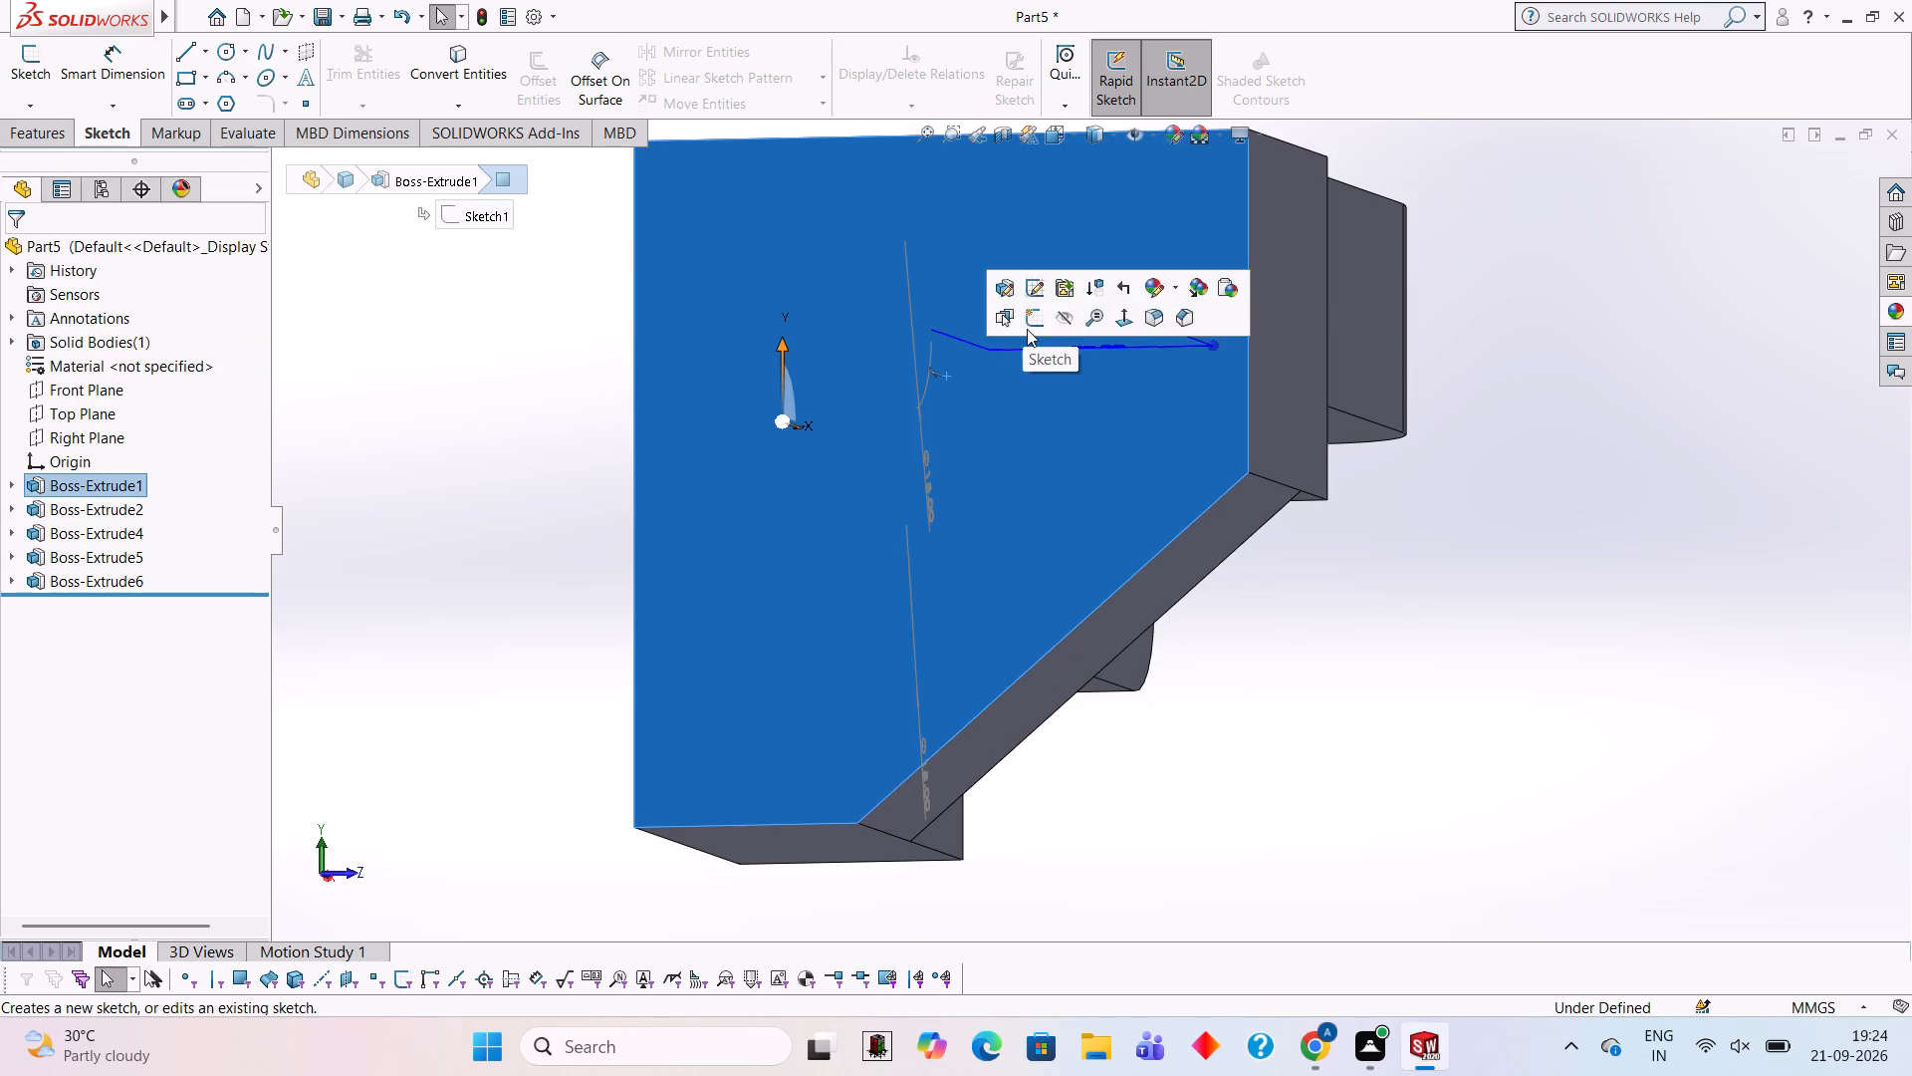
left_click(1027, 329)
key("ctrl+8")
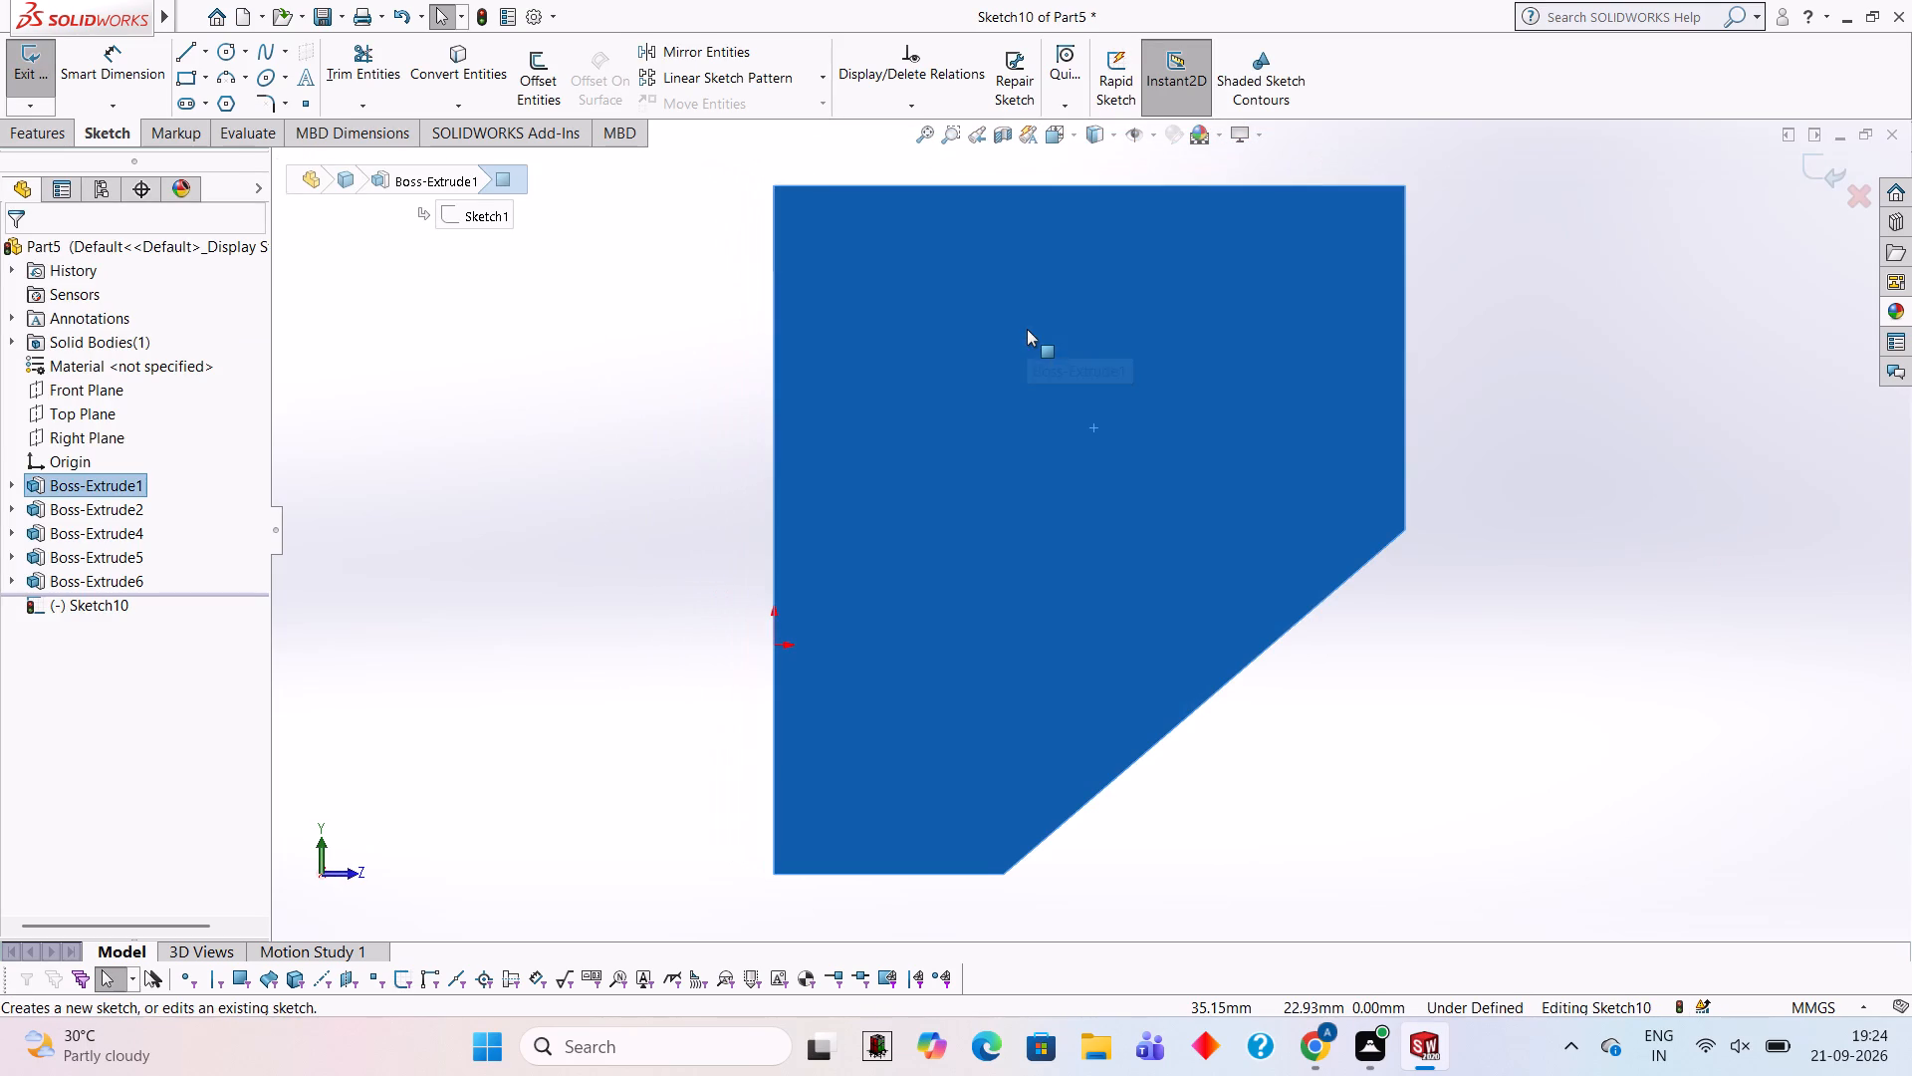
Sketch a closed right triangle on the rib's end face: along the slanted edge, a 30 mm vertical and a 35 mm horizontal.
left_click(195, 51)
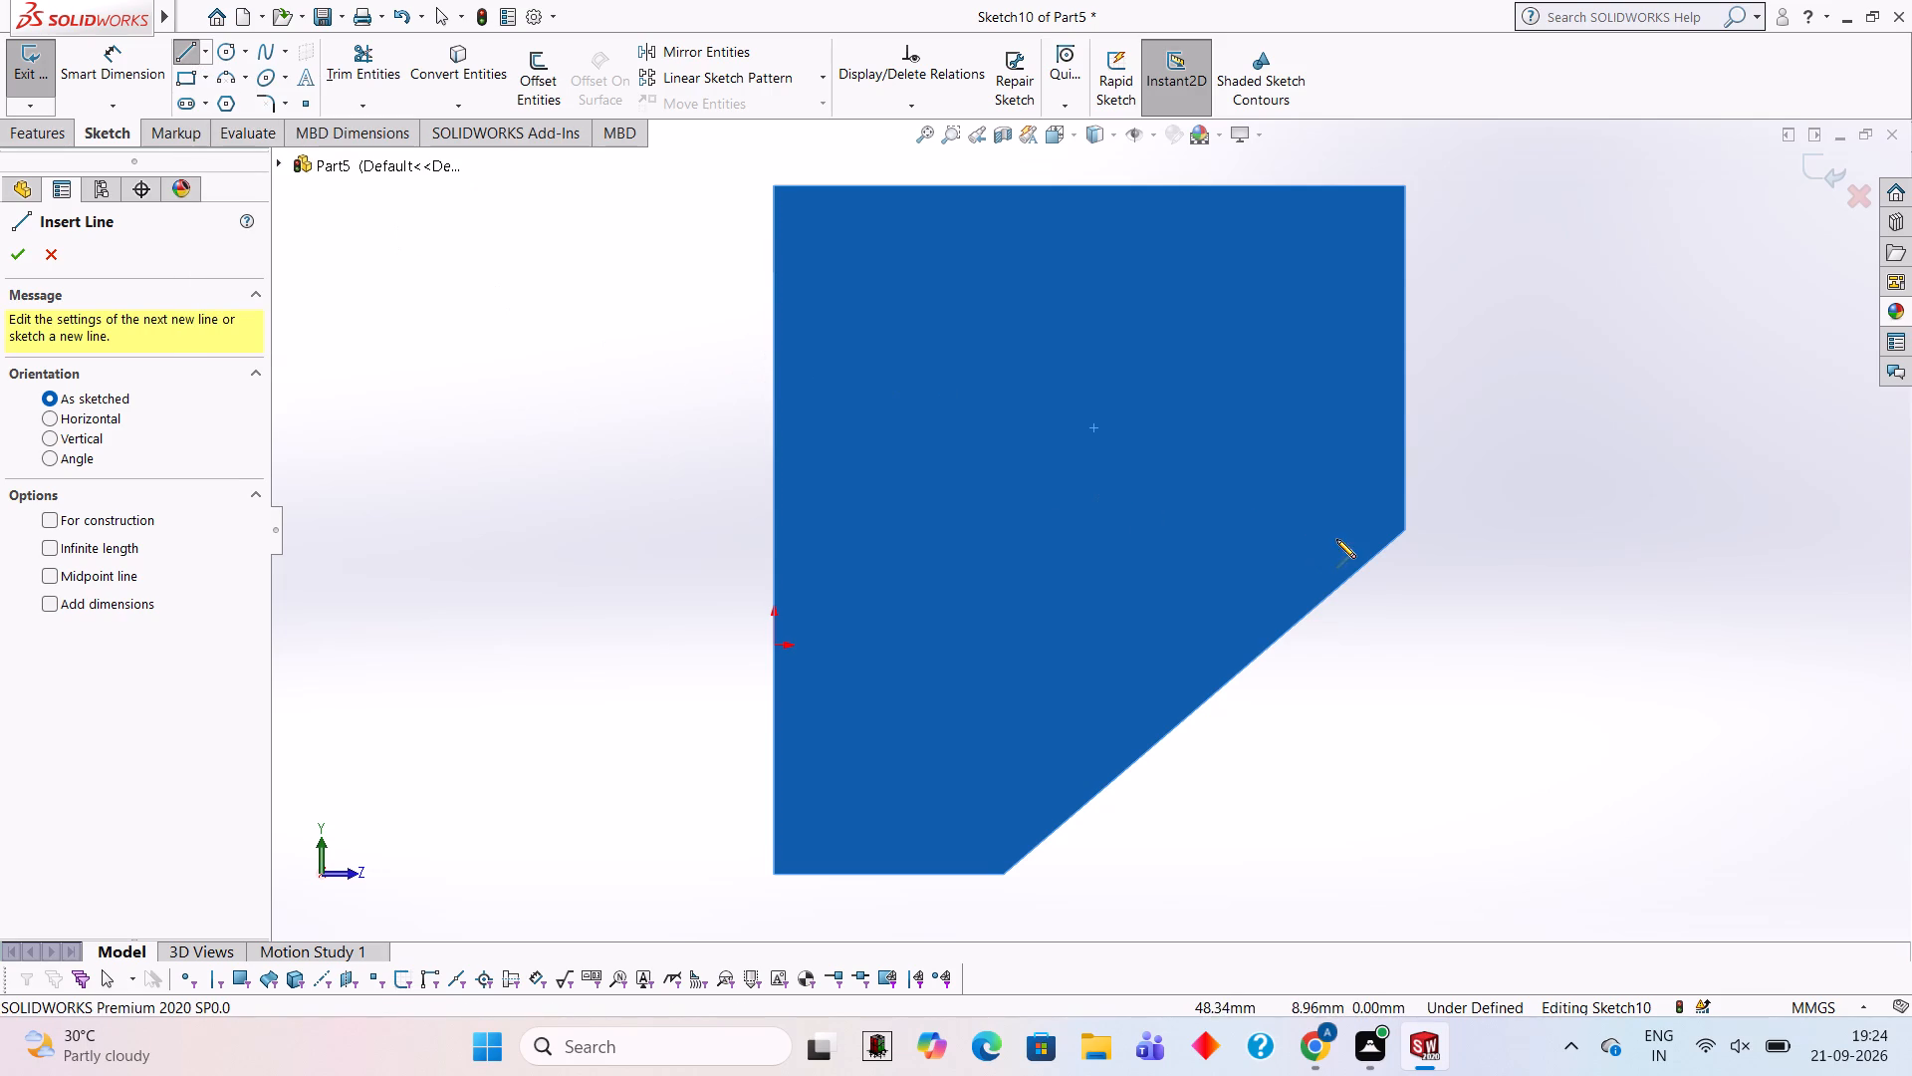
left_click(1407, 528)
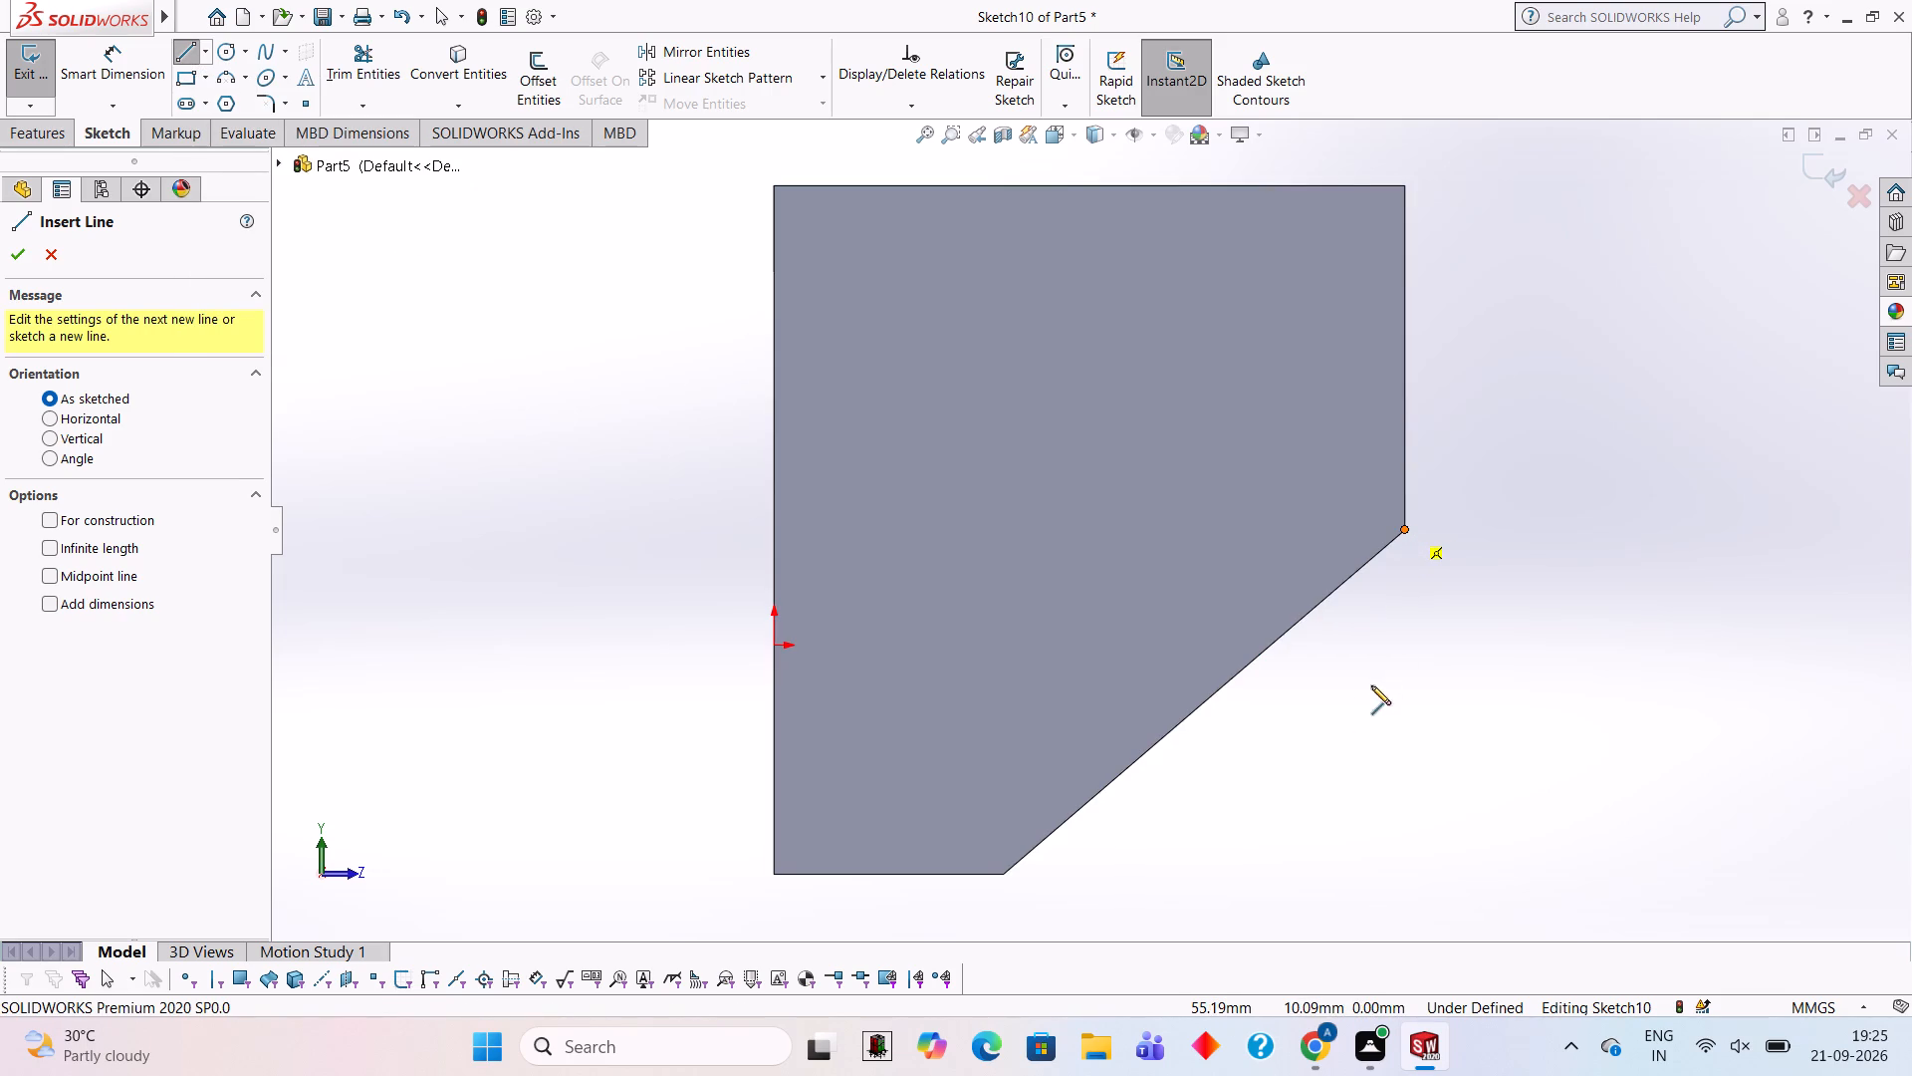
left_click(1004, 874)
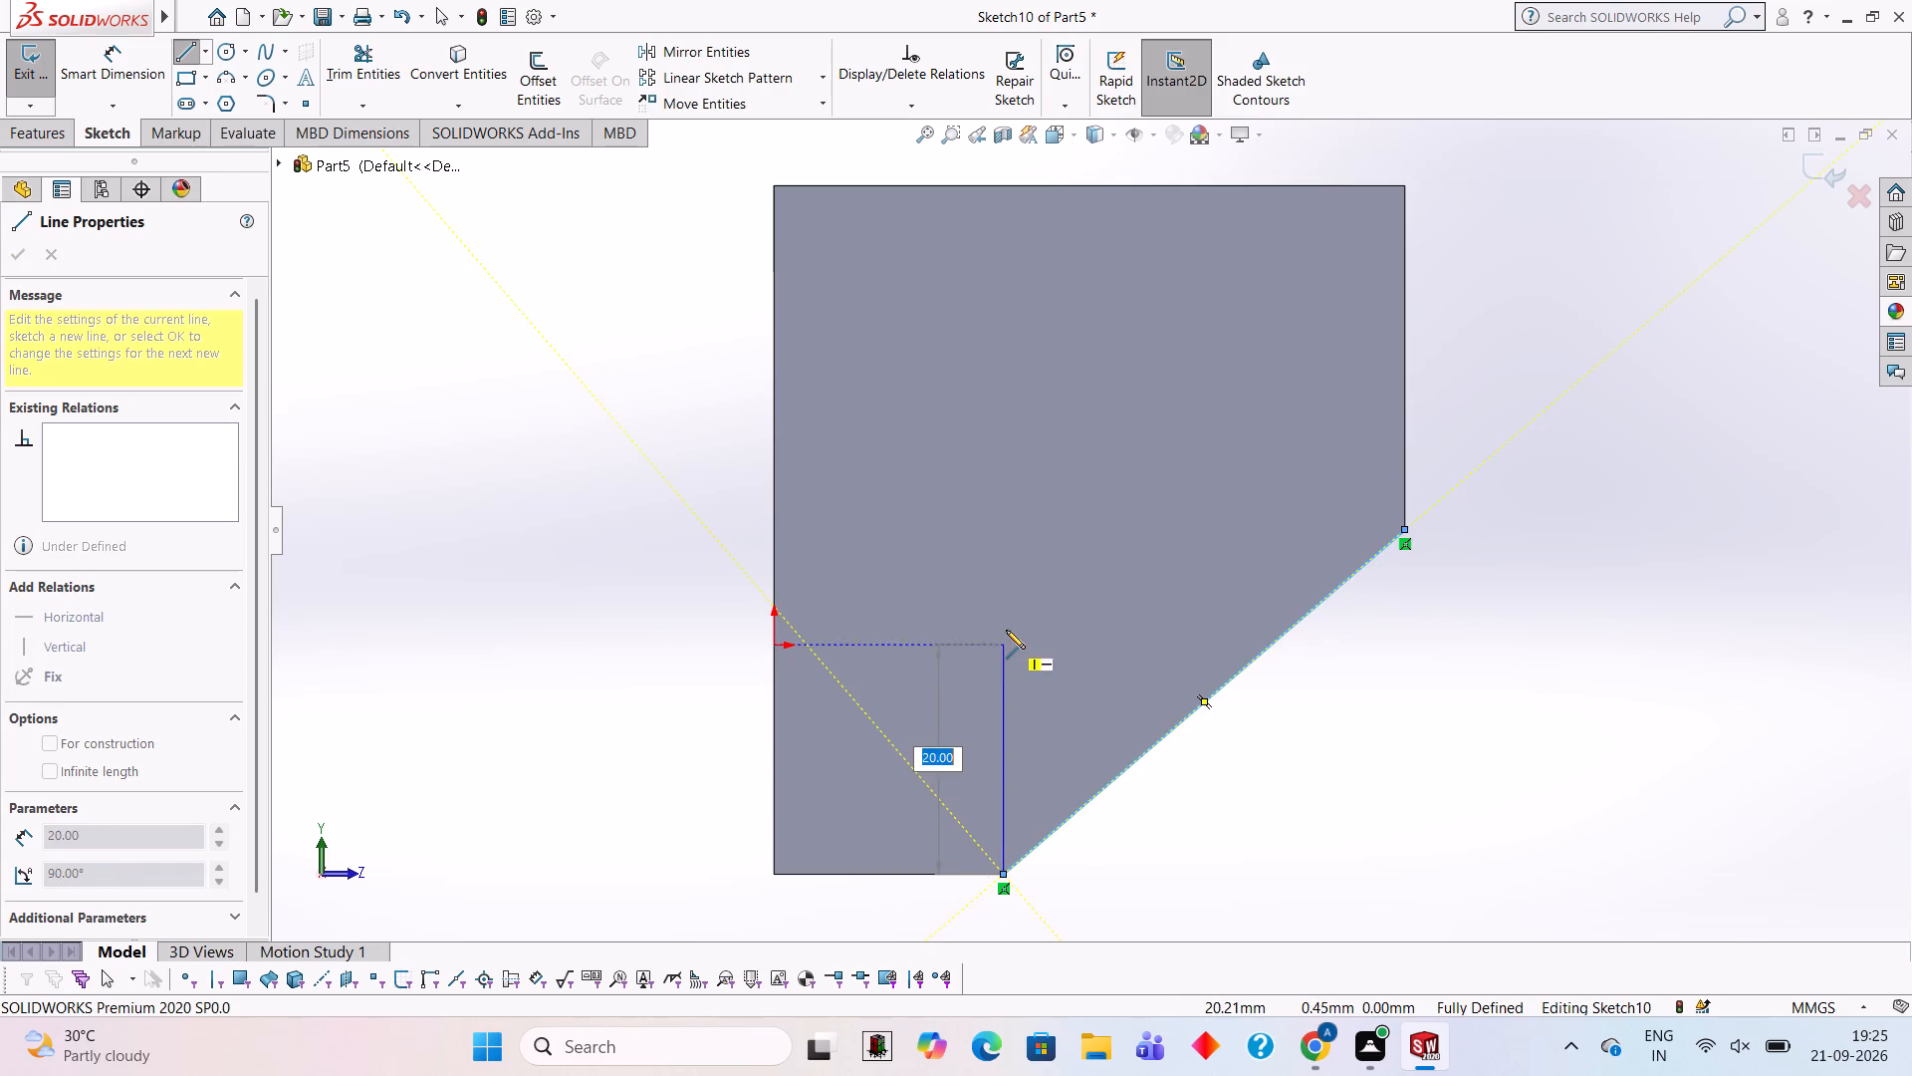
left_click(1008, 535)
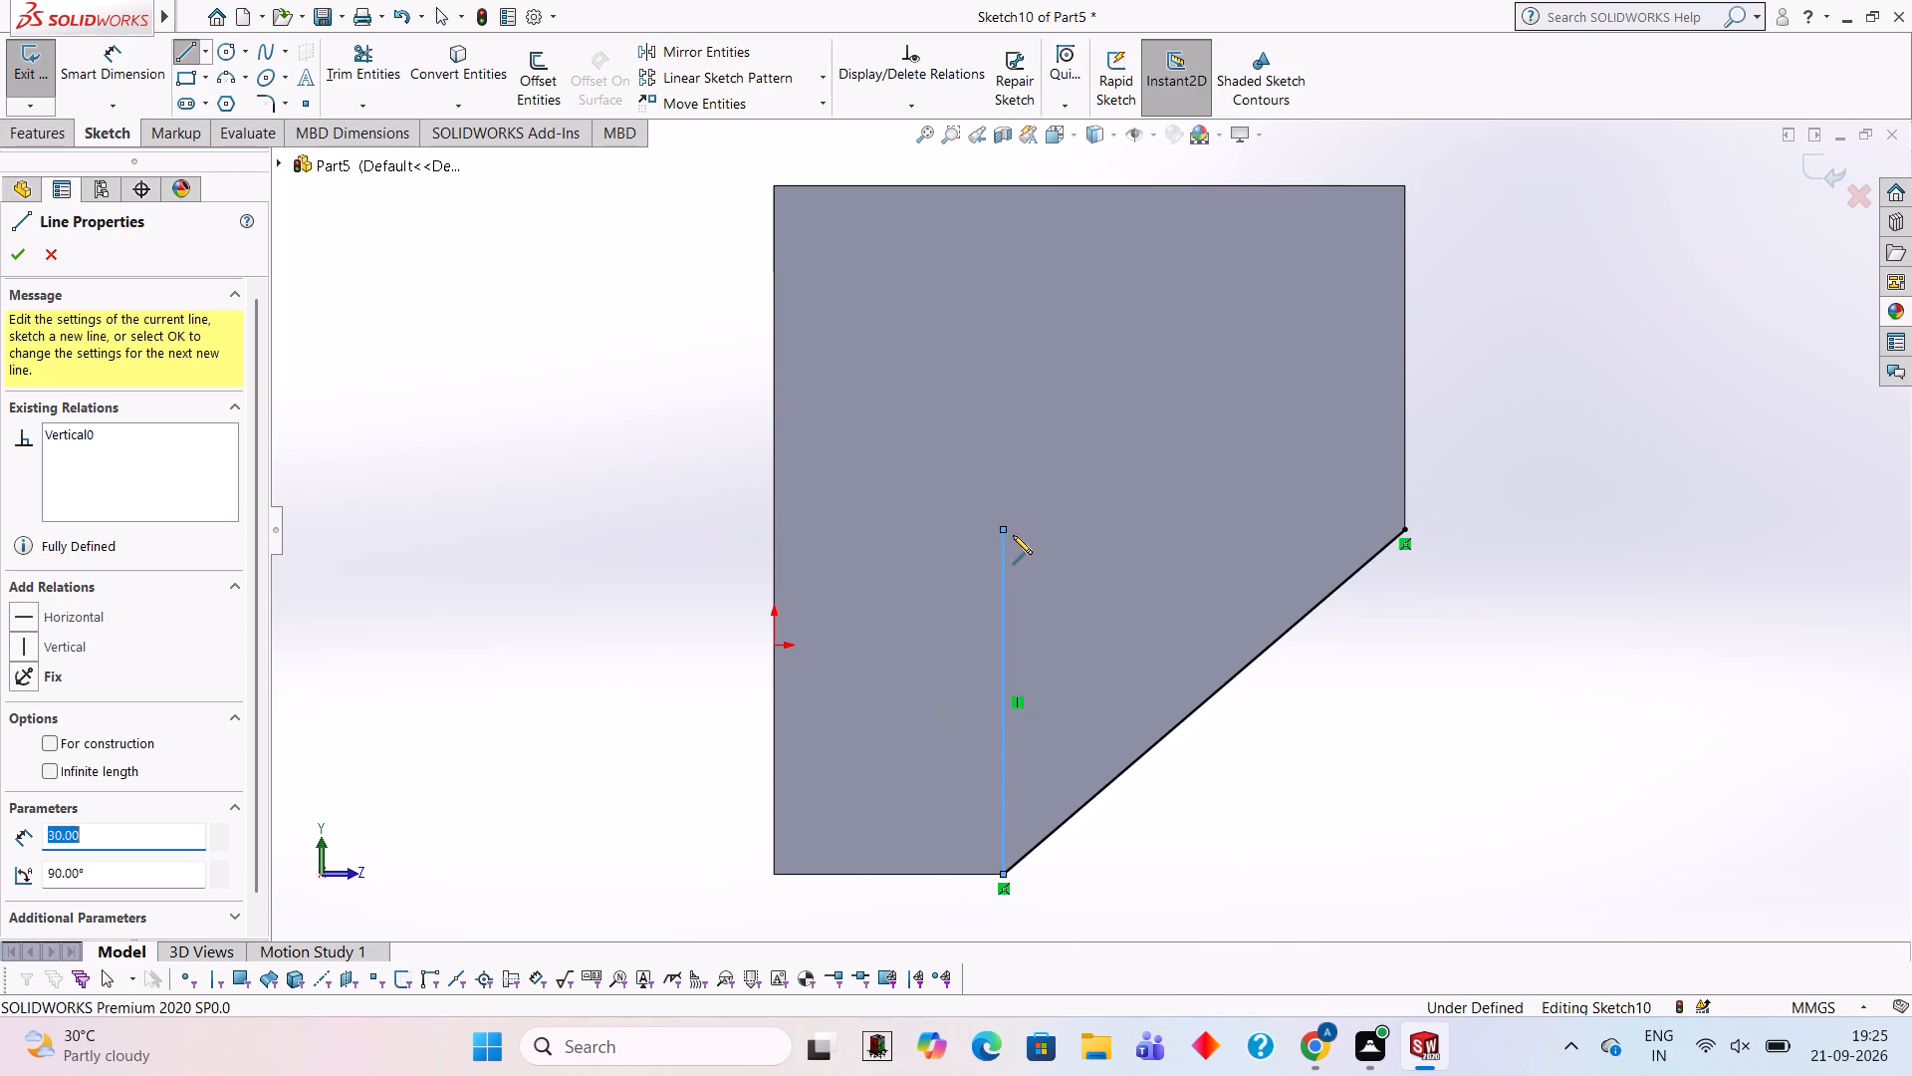
left_click(1403, 527)
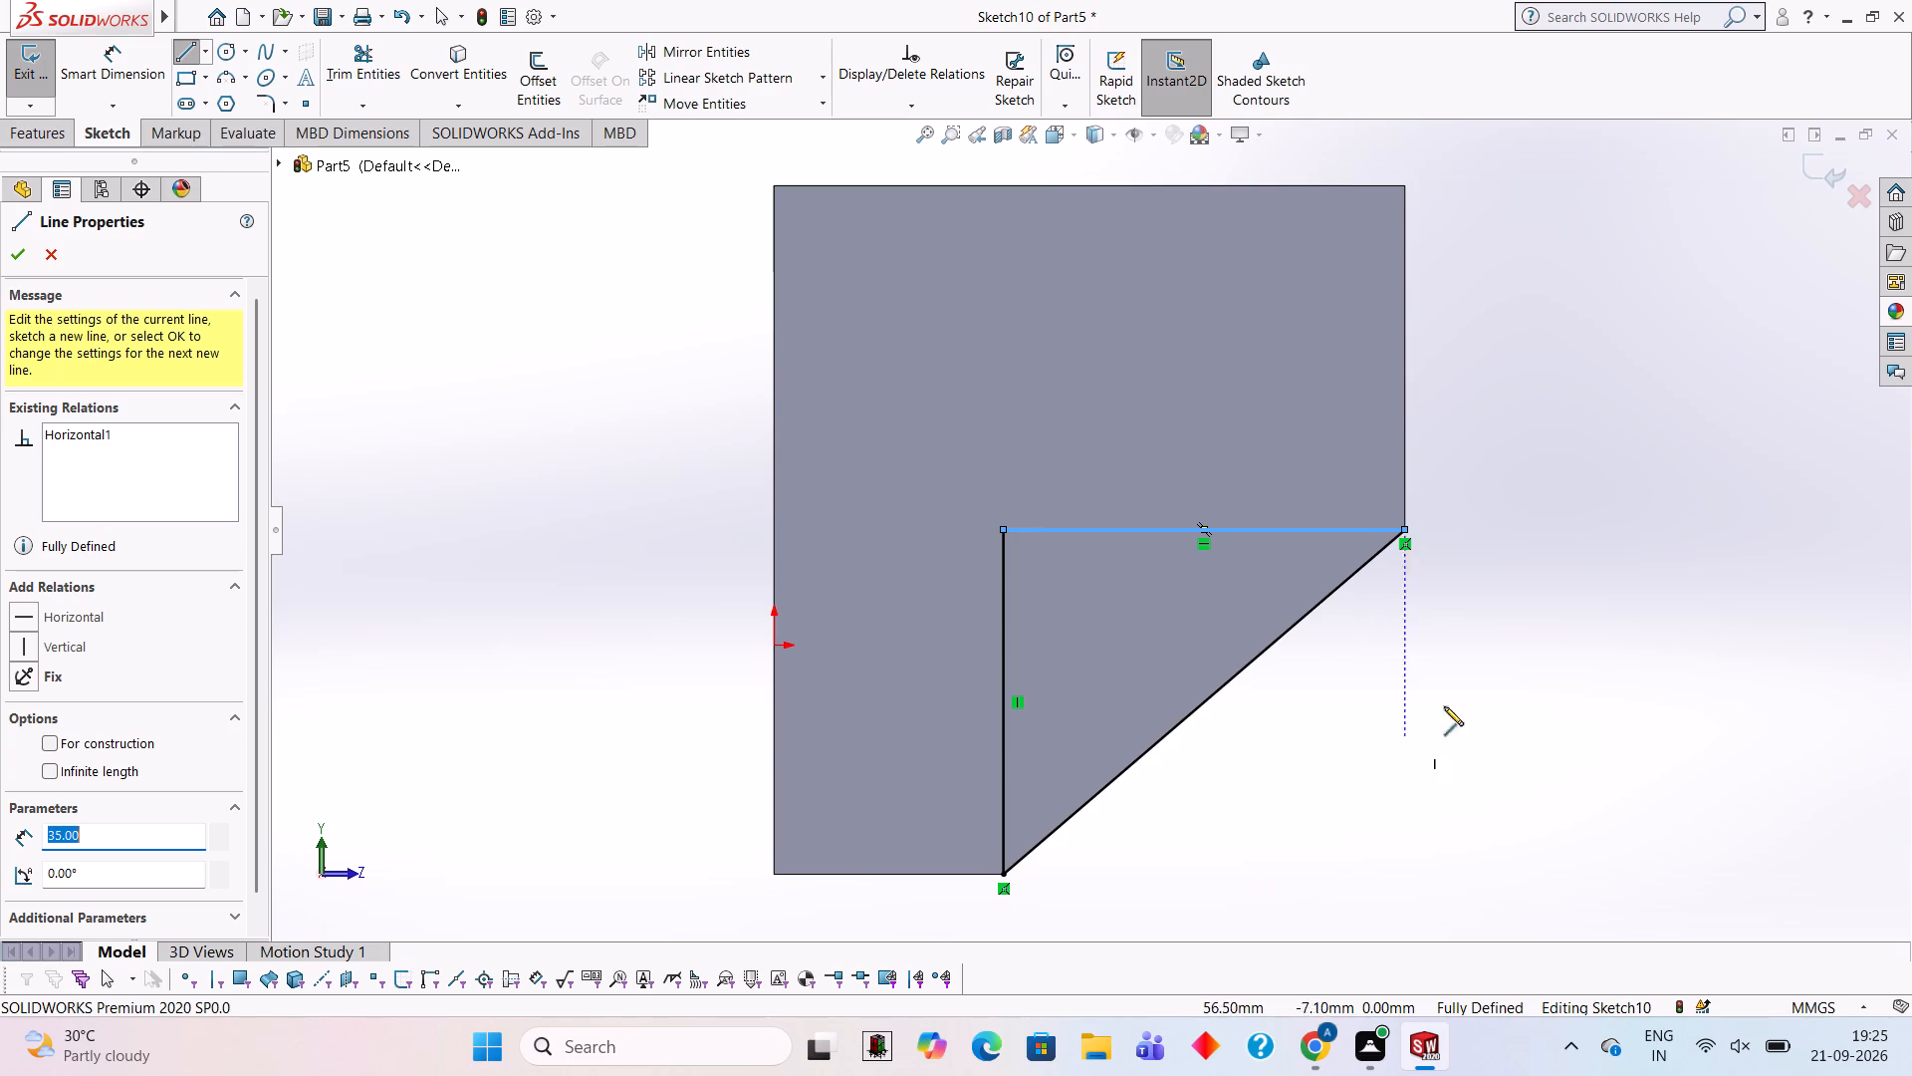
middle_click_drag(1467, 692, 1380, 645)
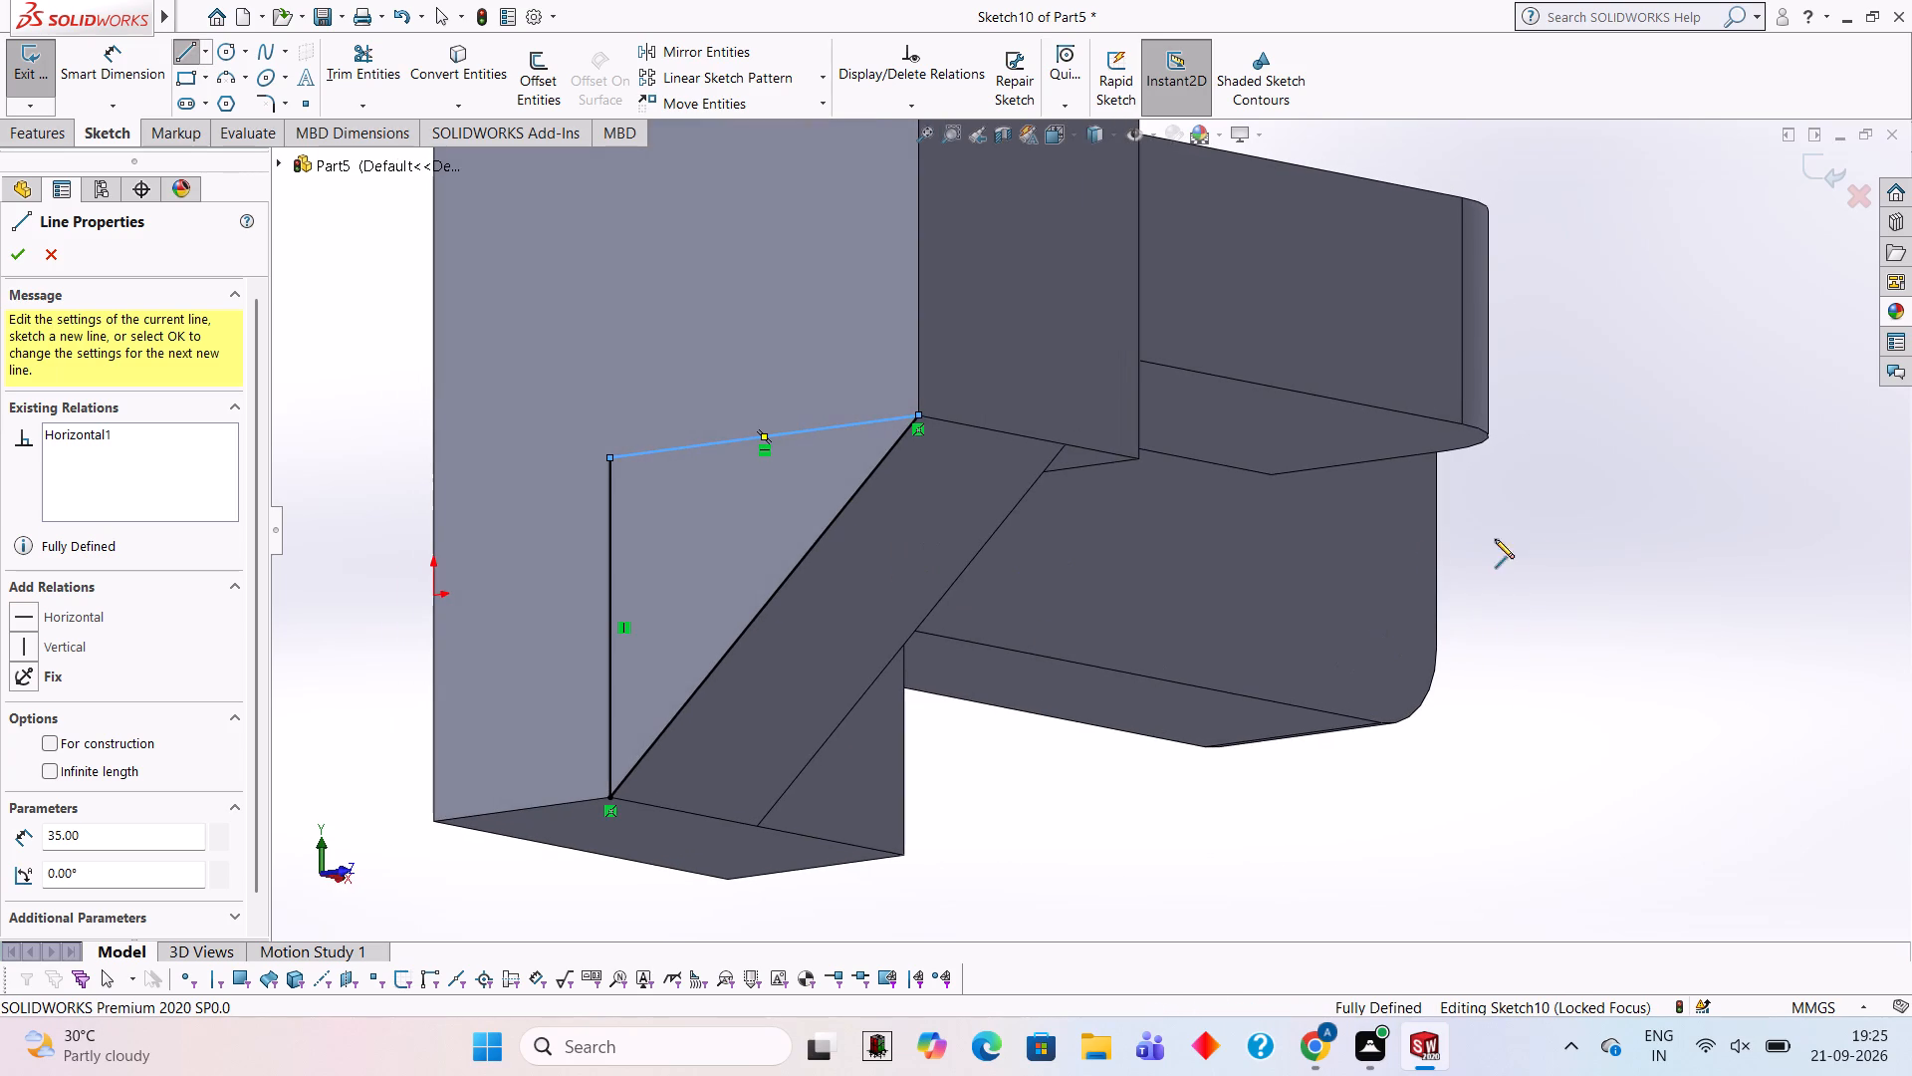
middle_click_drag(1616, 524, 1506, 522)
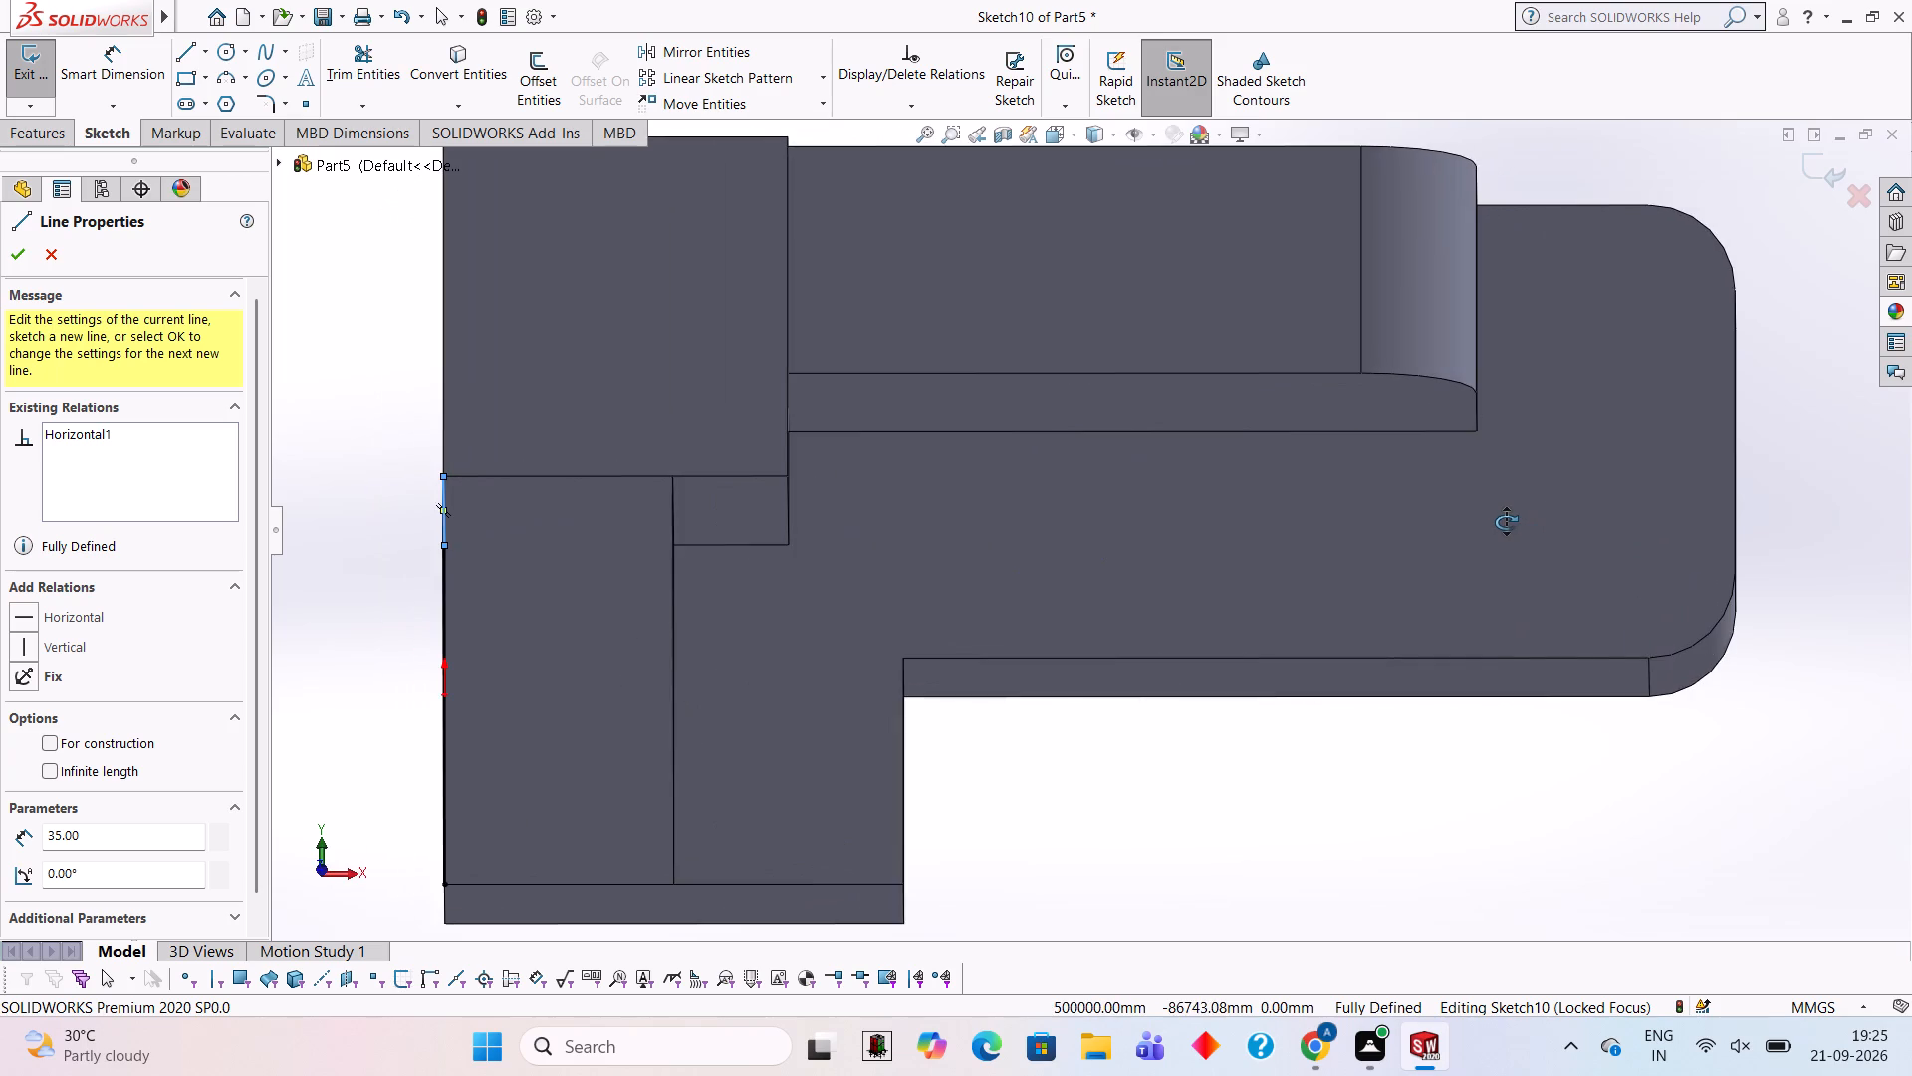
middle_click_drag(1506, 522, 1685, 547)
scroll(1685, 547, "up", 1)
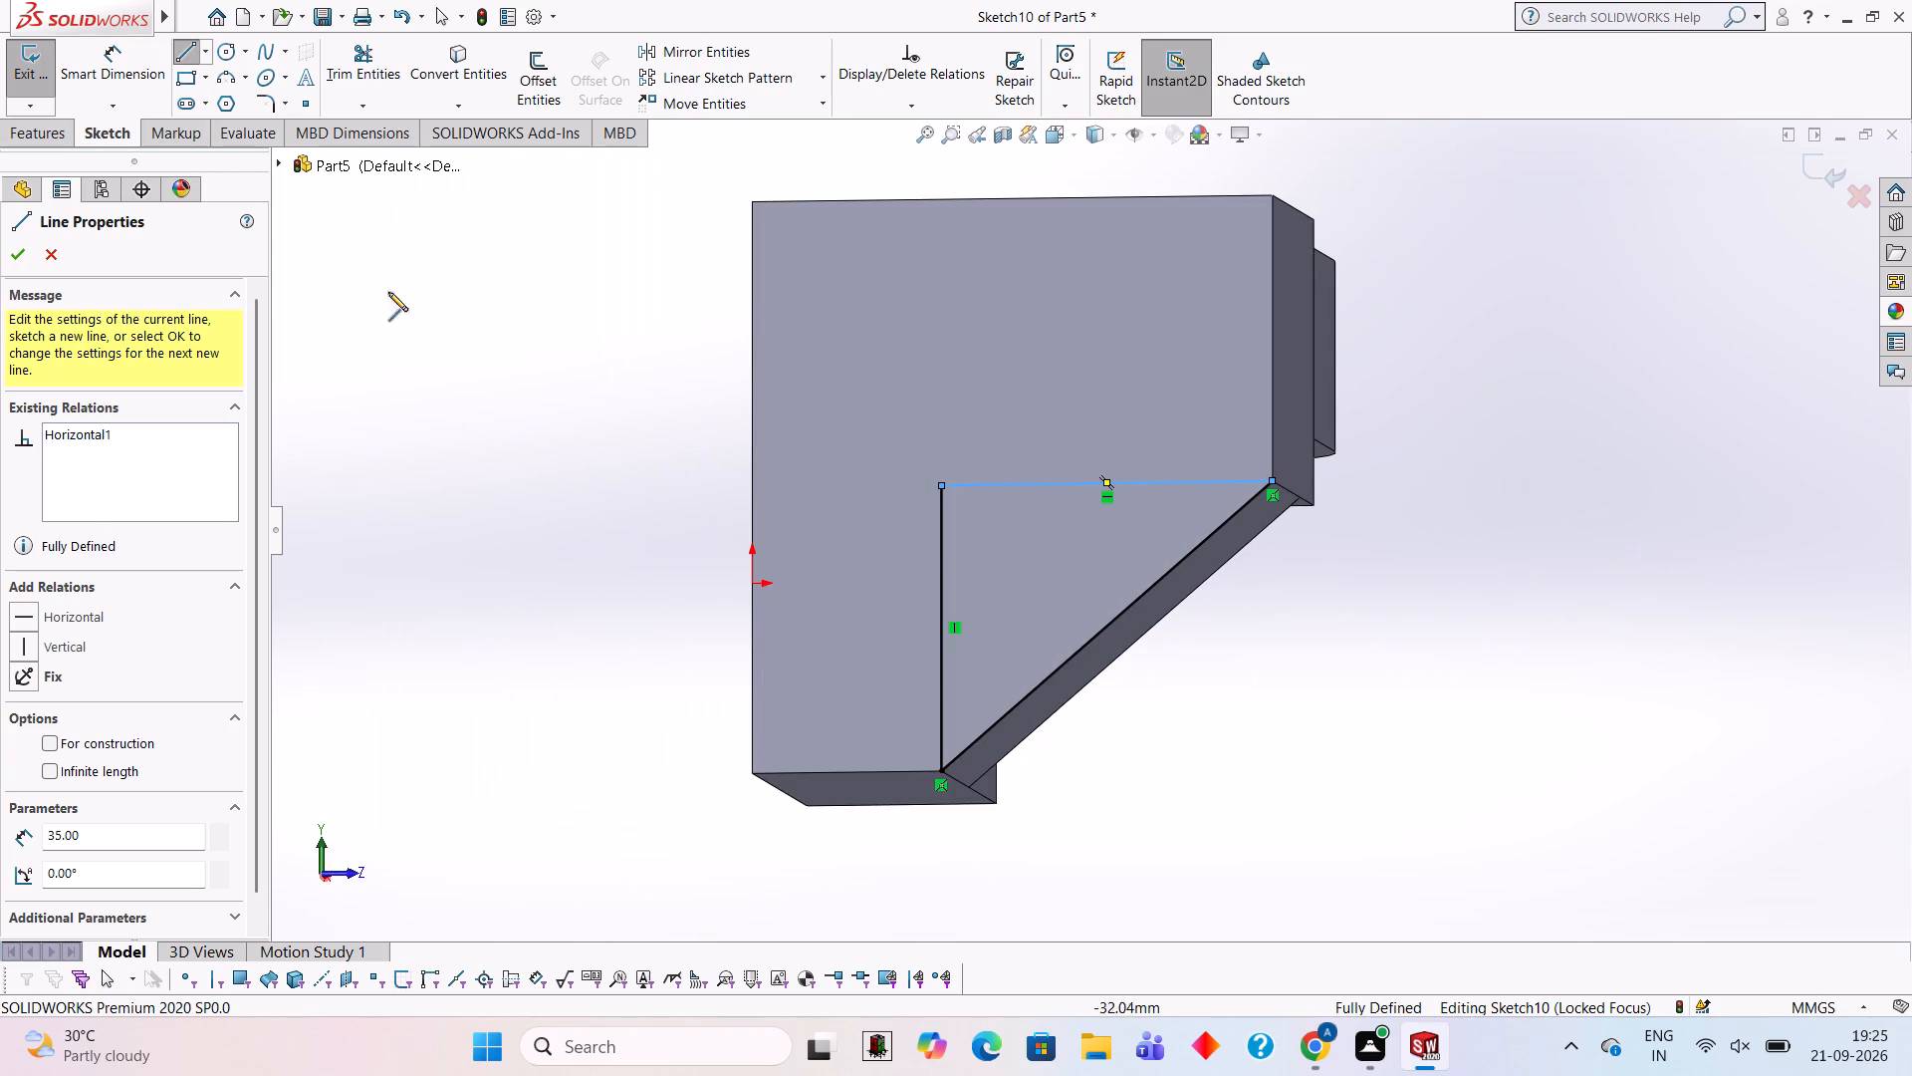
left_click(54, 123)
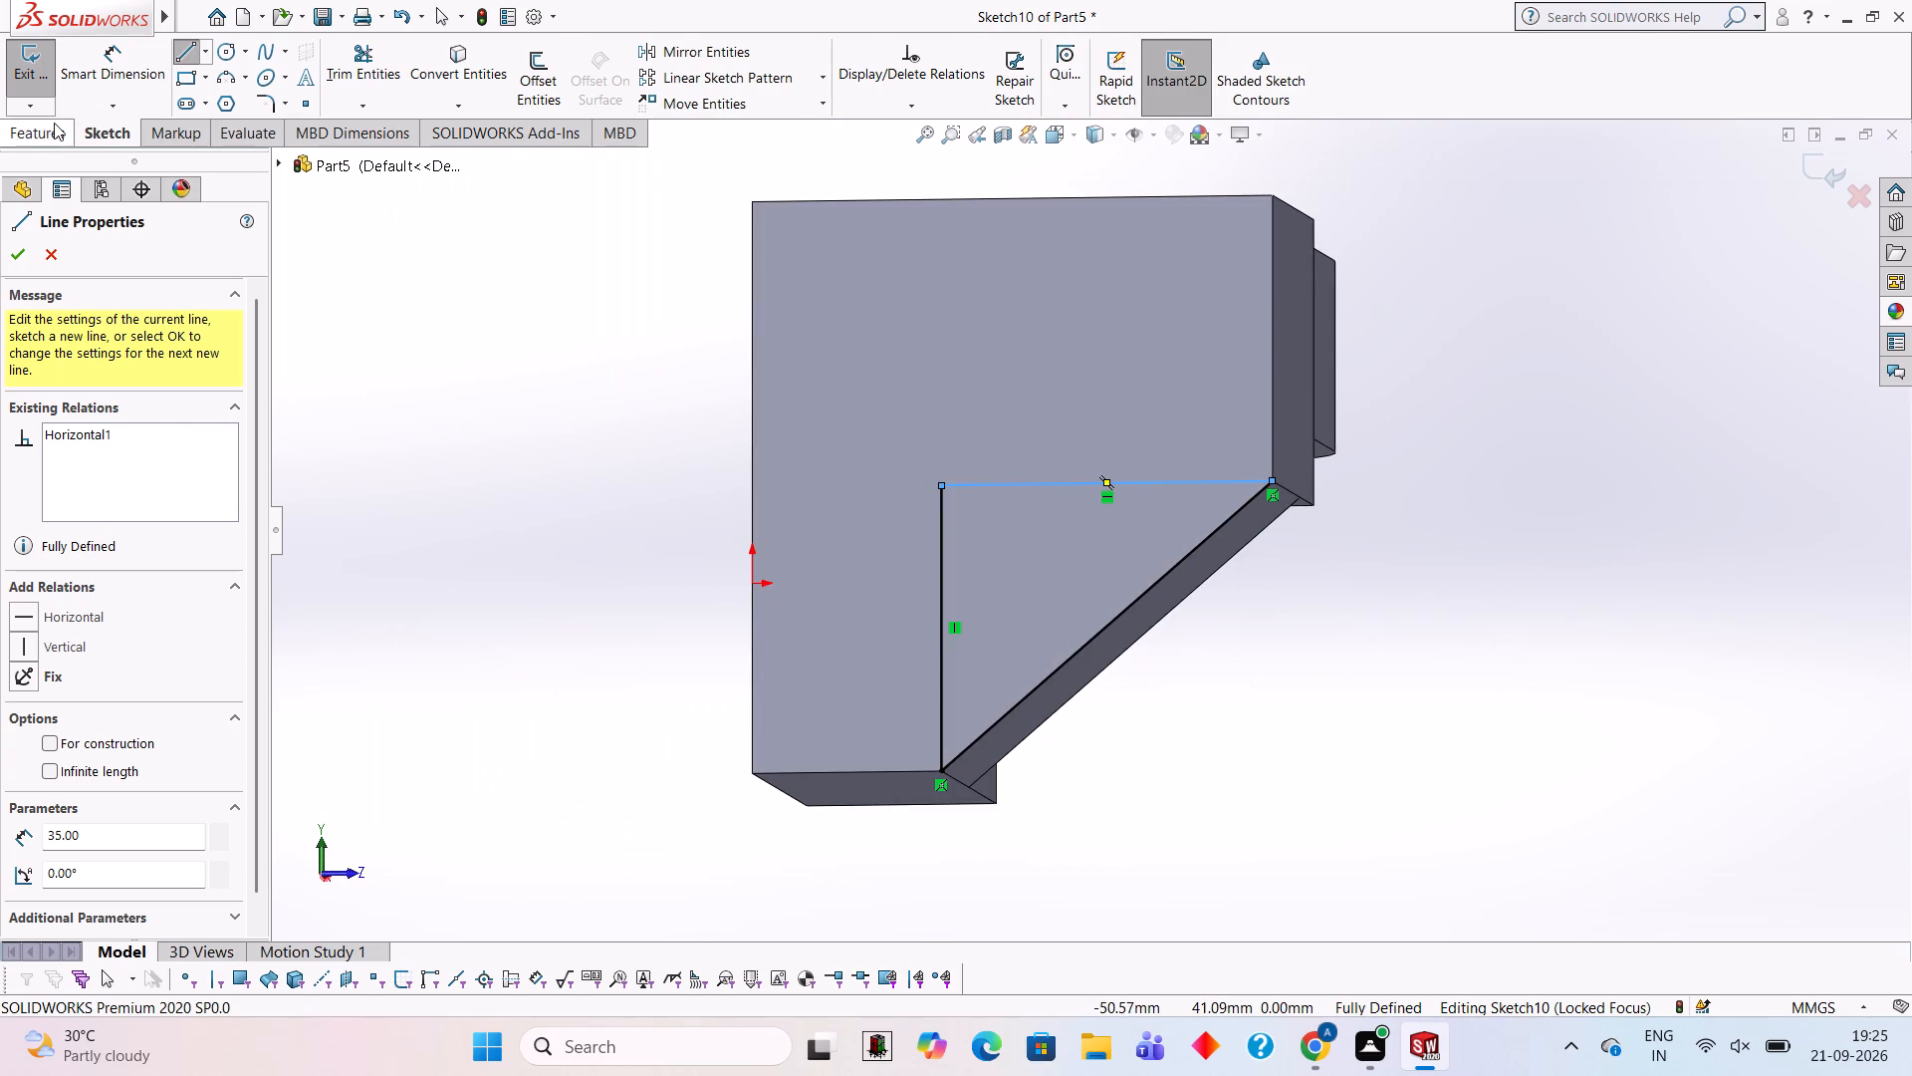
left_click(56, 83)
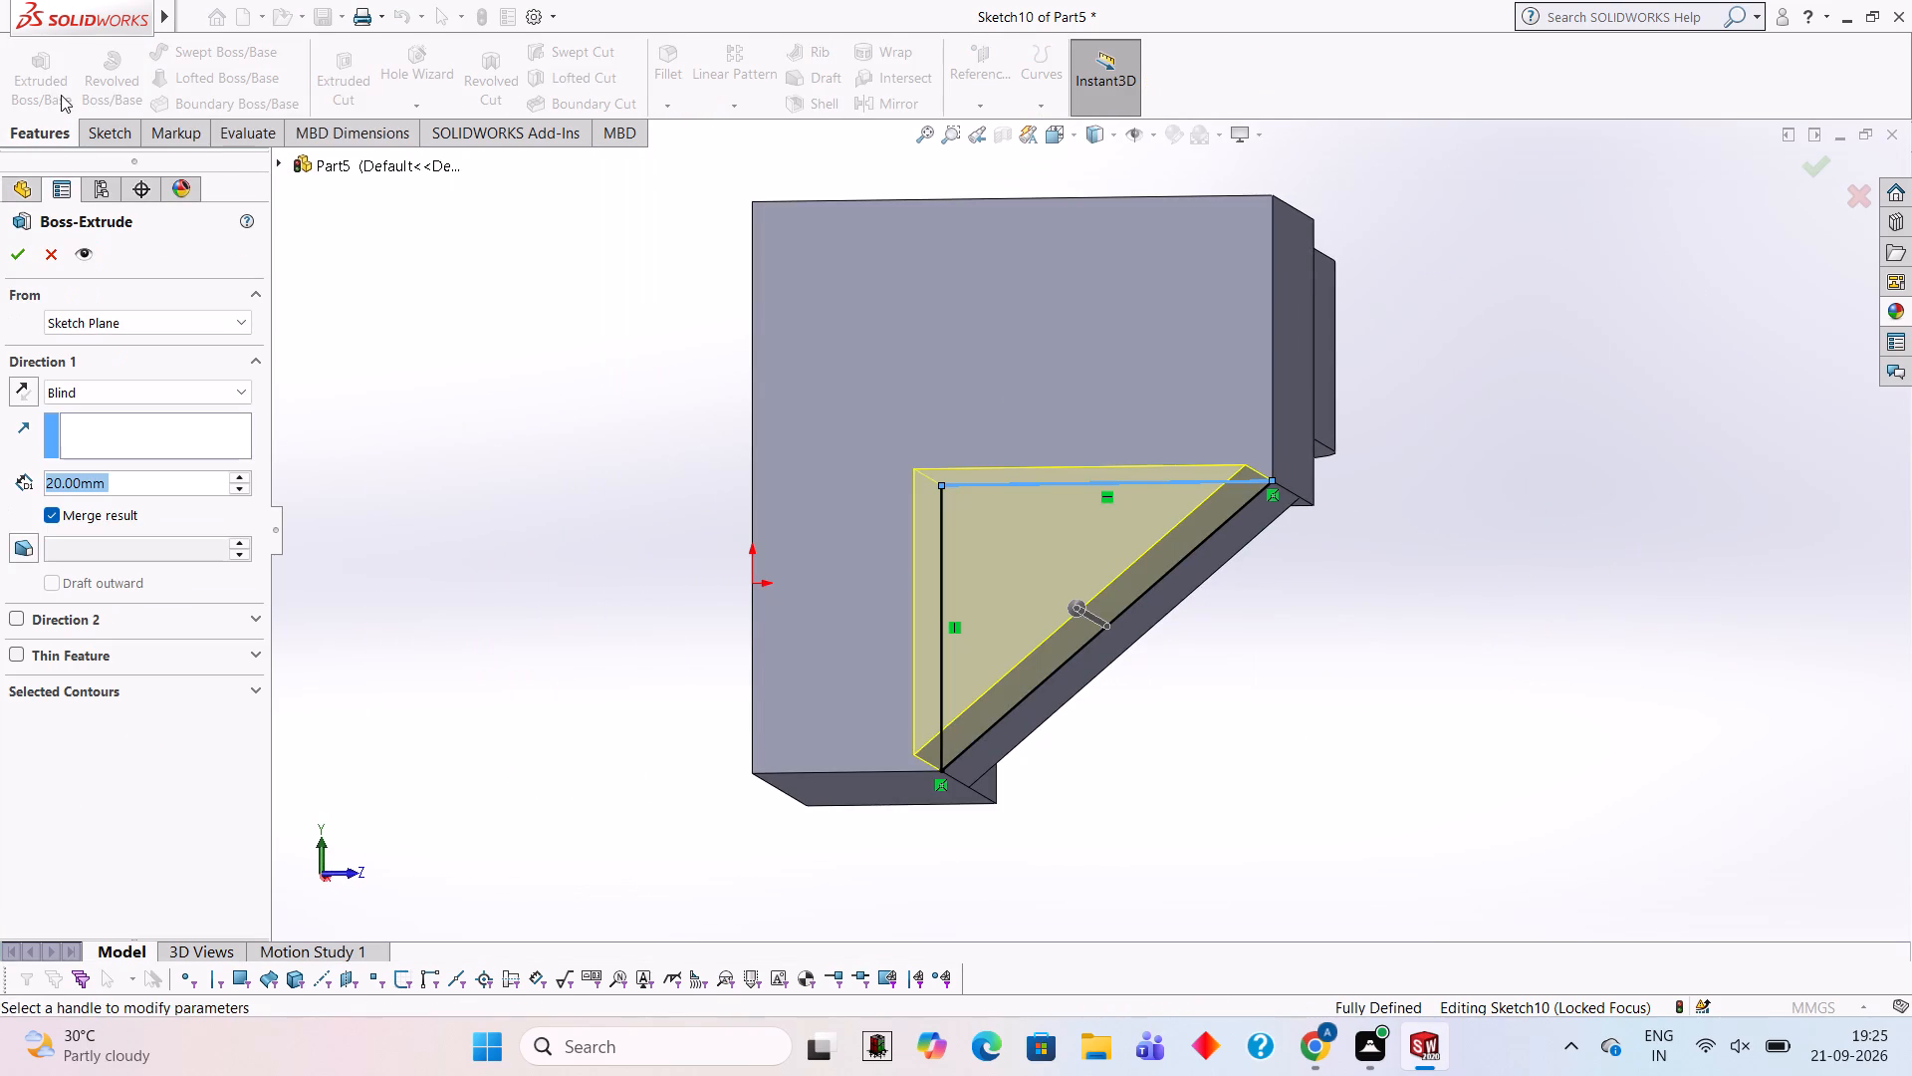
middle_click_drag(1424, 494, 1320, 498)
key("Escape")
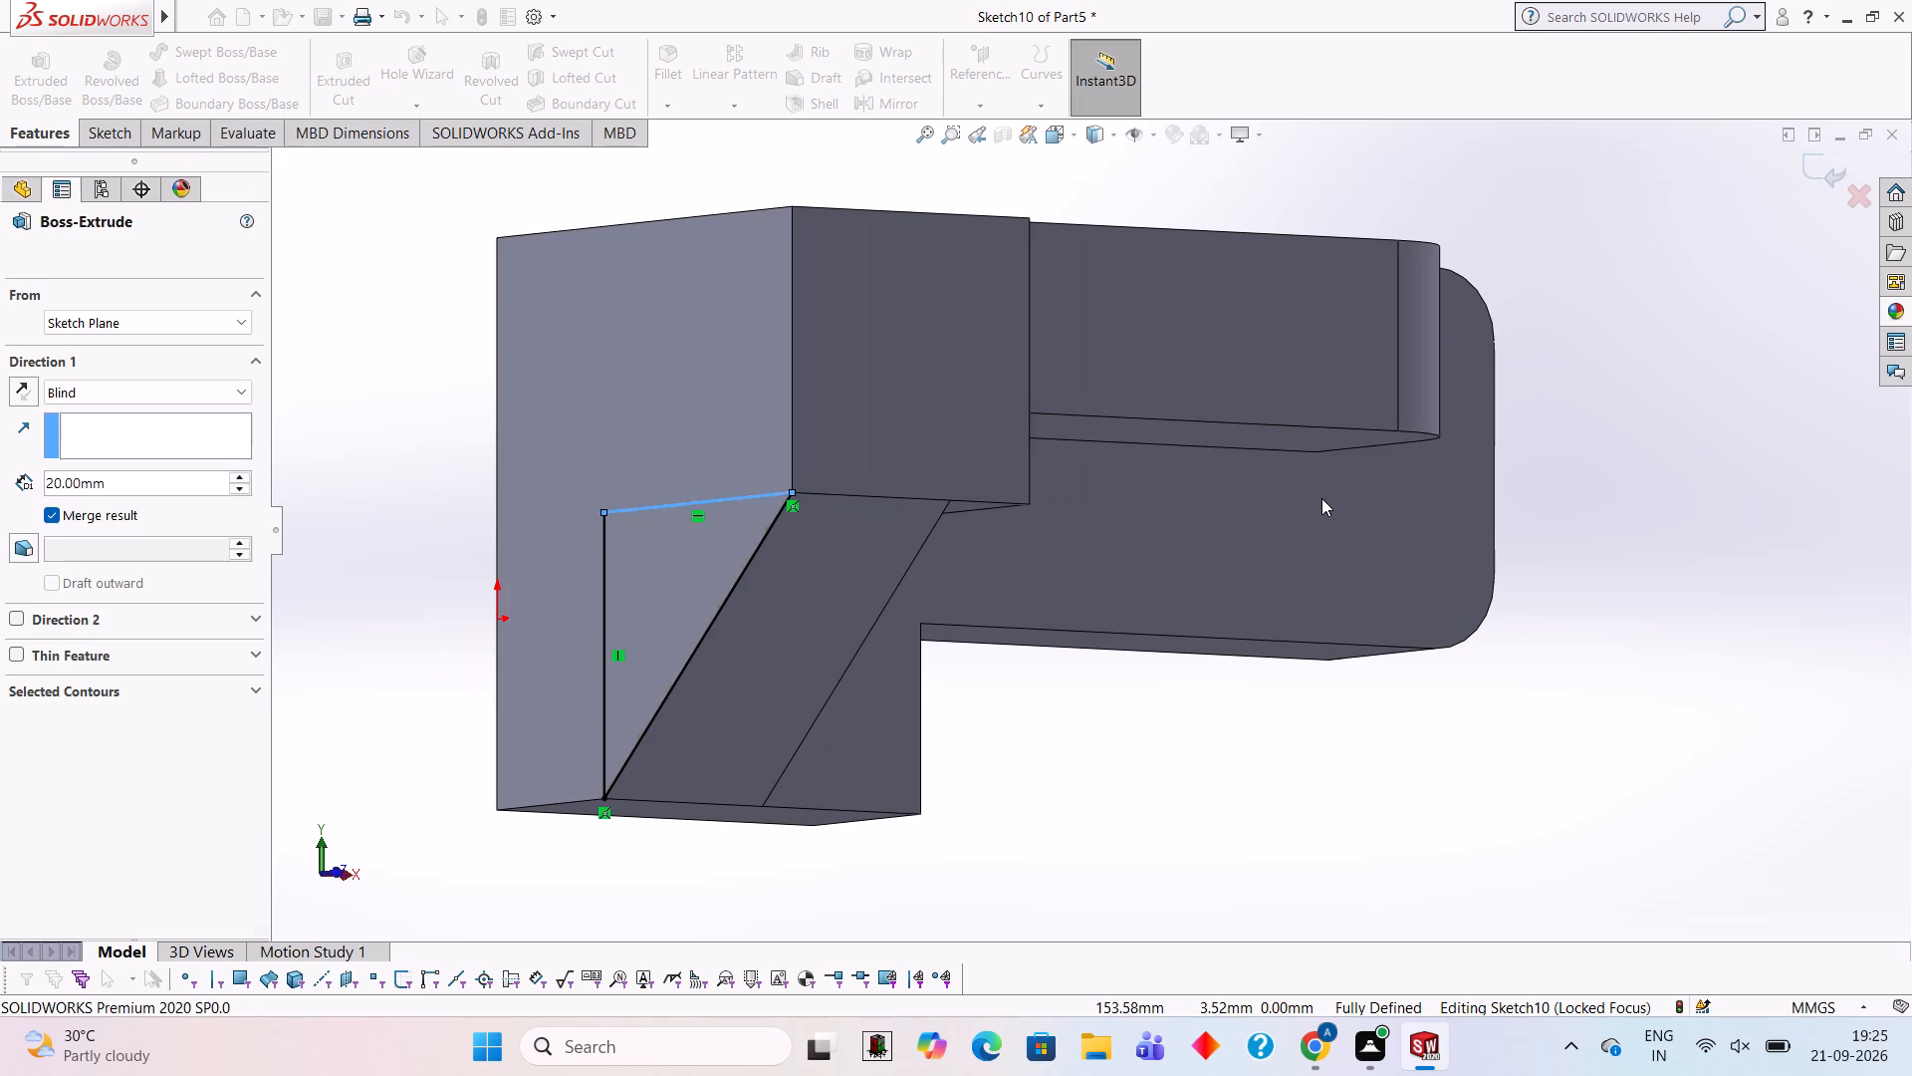
Cut-extrude the triangle sketch as a Blind cut 12 mm deep into the corner, thinning the rib from its end face.
left_click(352, 106)
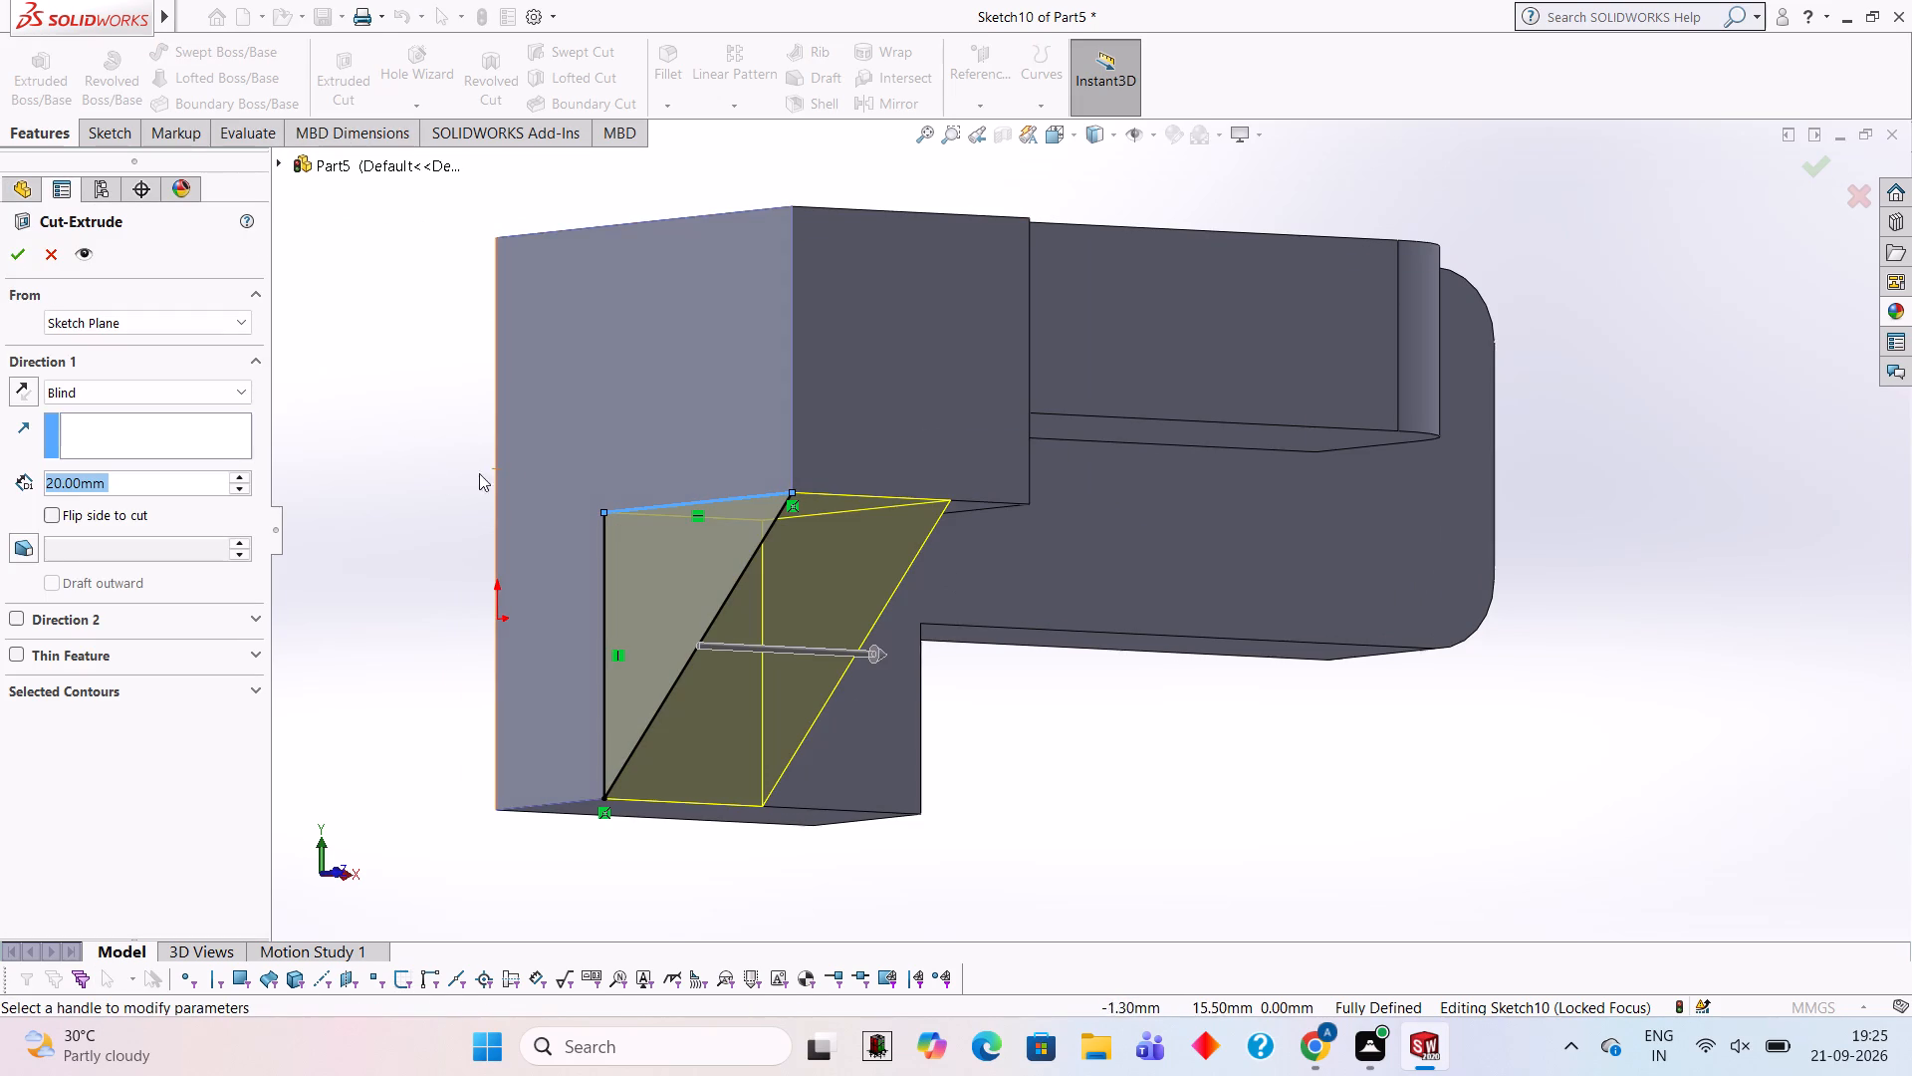
type("15")
key("Return")
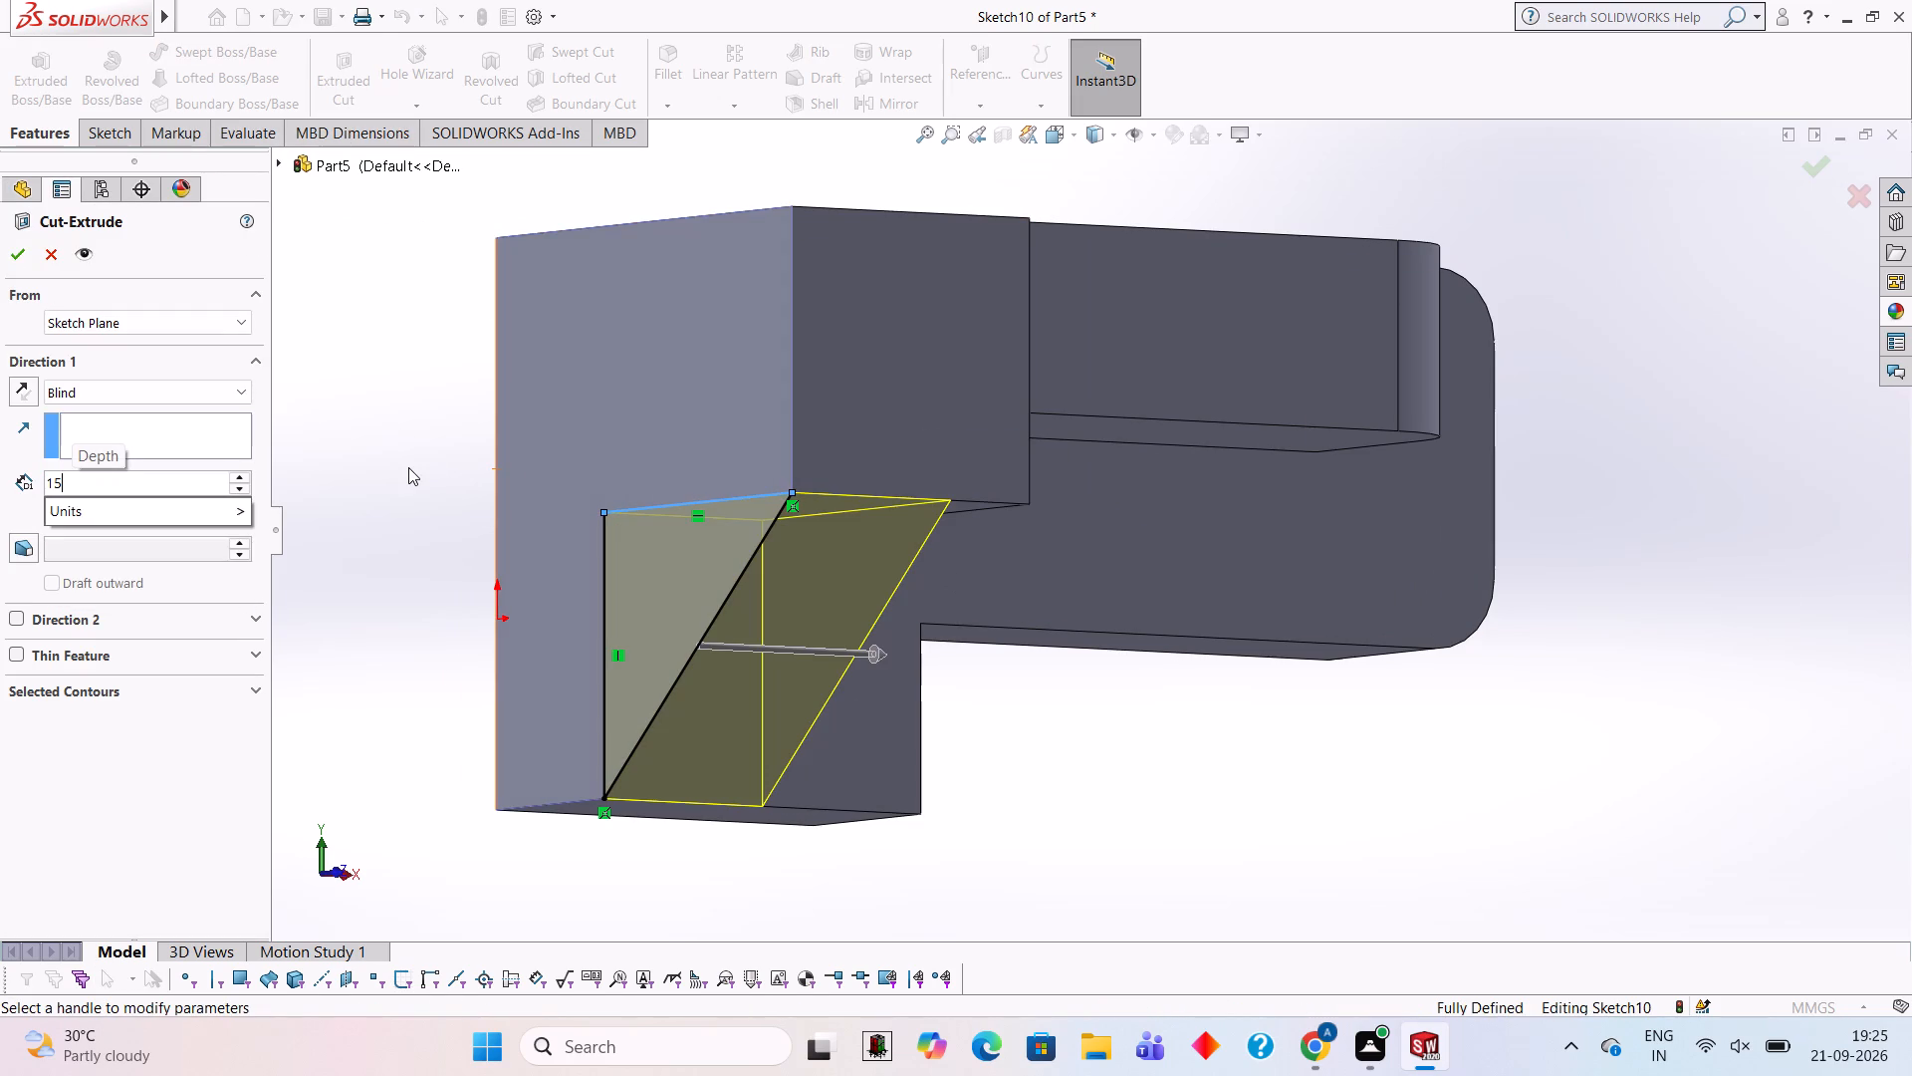
middle_click_drag(1484, 665, 1422, 670)
left_click(190, 489)
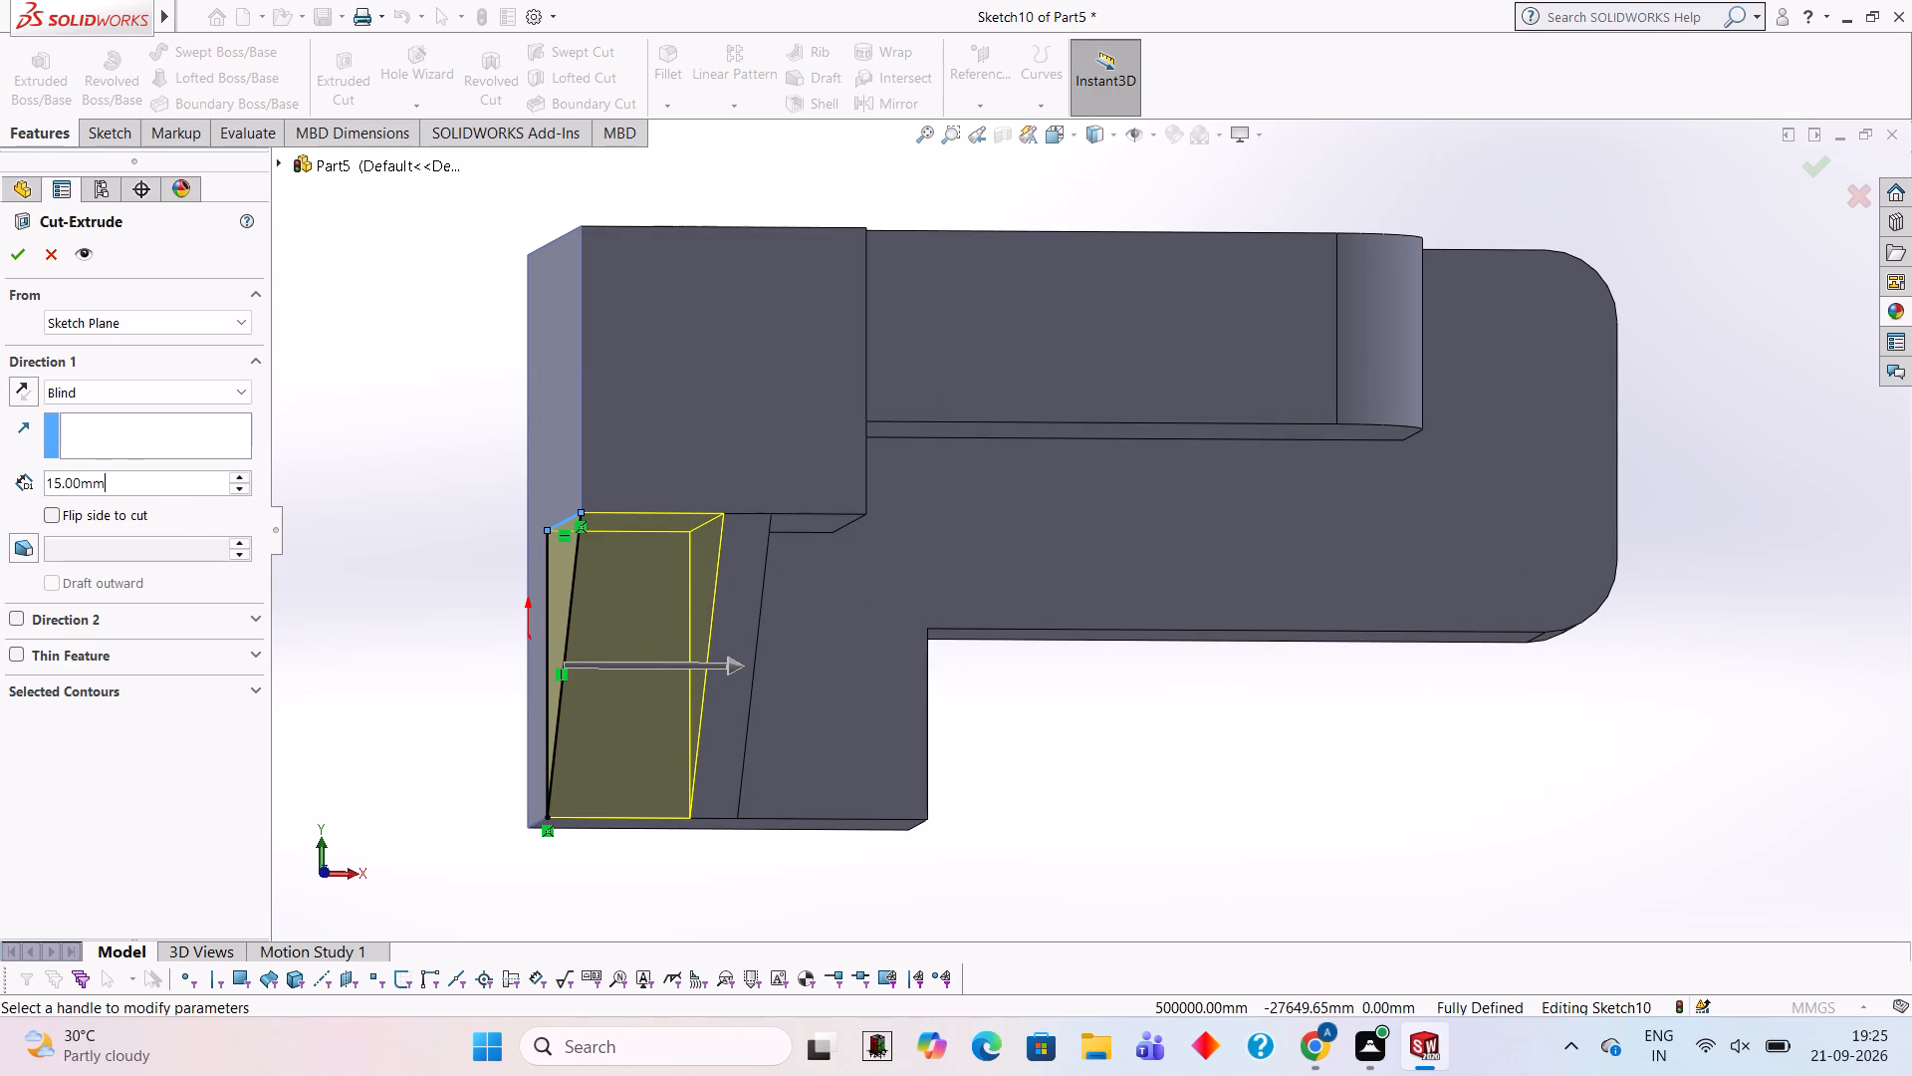
key("BackSpace")
key("BackSpace")
key("BackSpace")
key("BackSpace")
key("BackSpace")
key("BackSpace")
key("BackSpace")
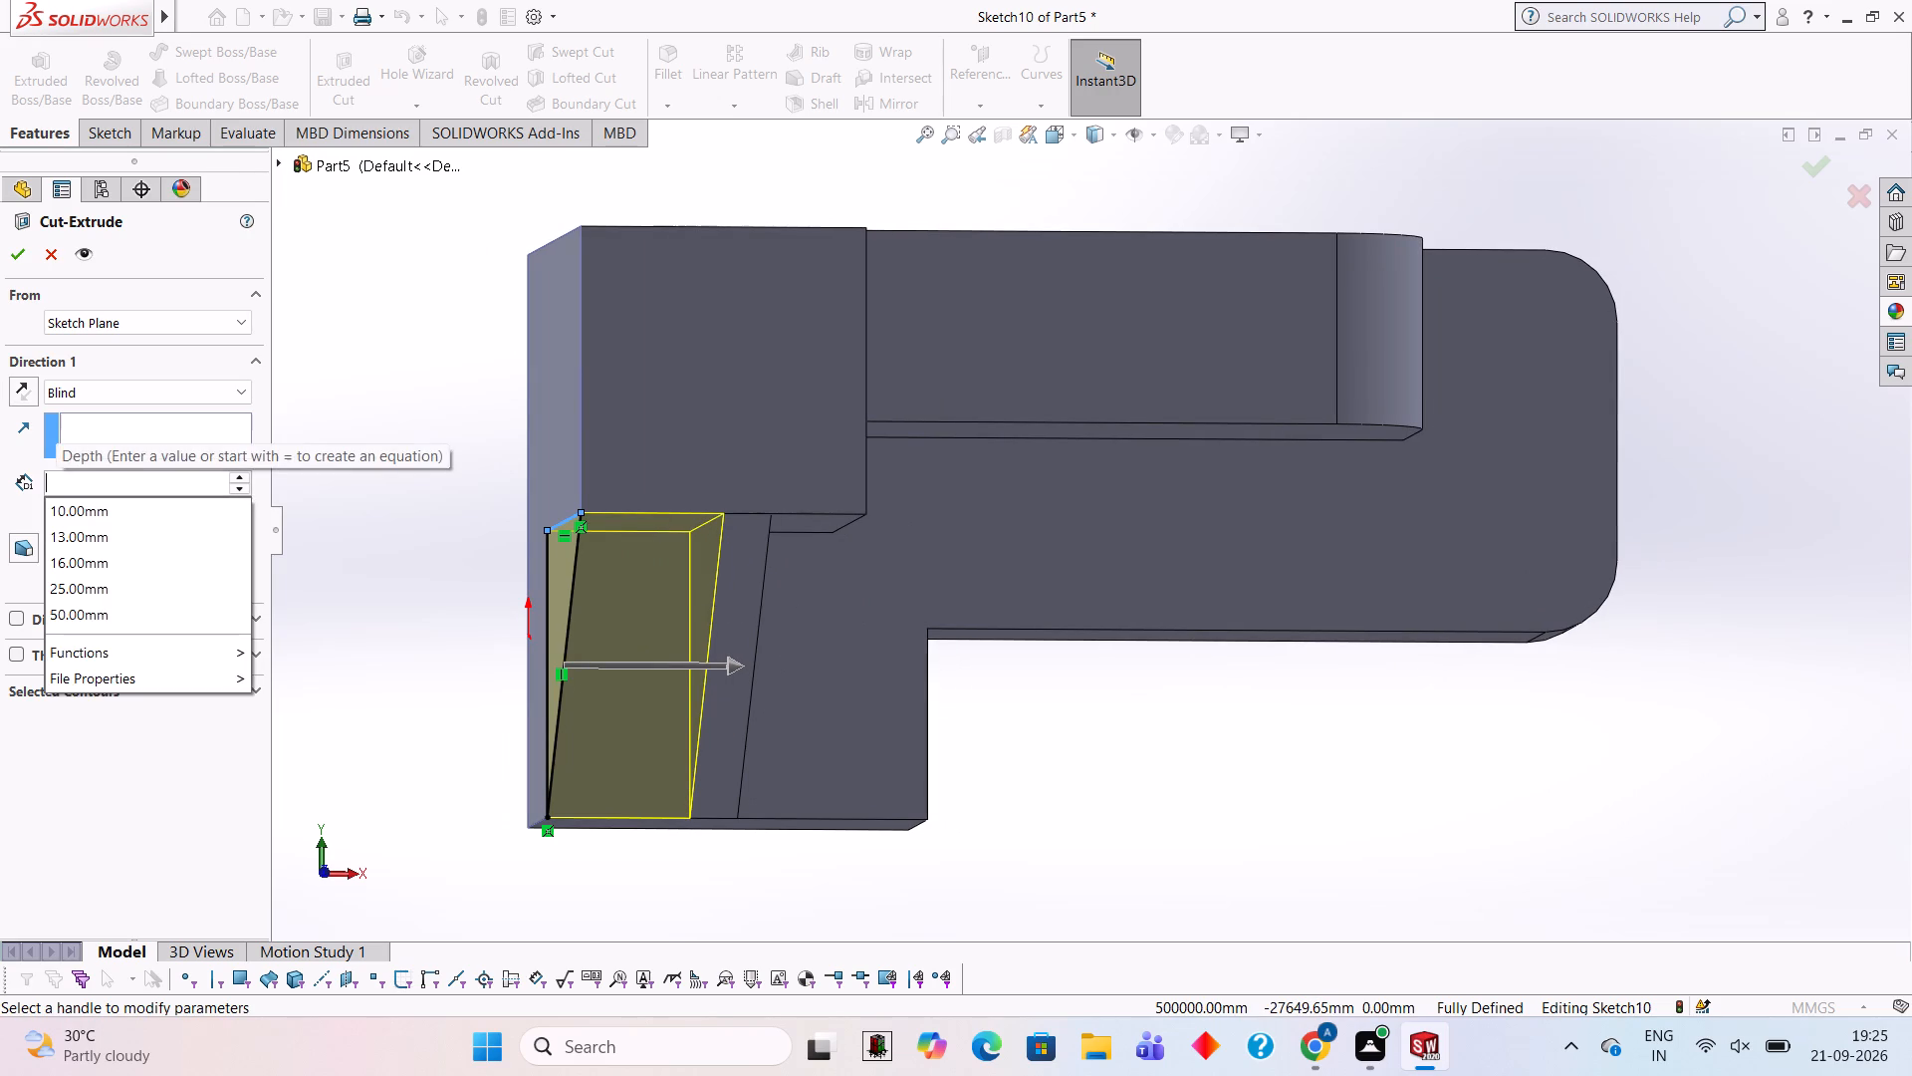
type("12")
key("Return")
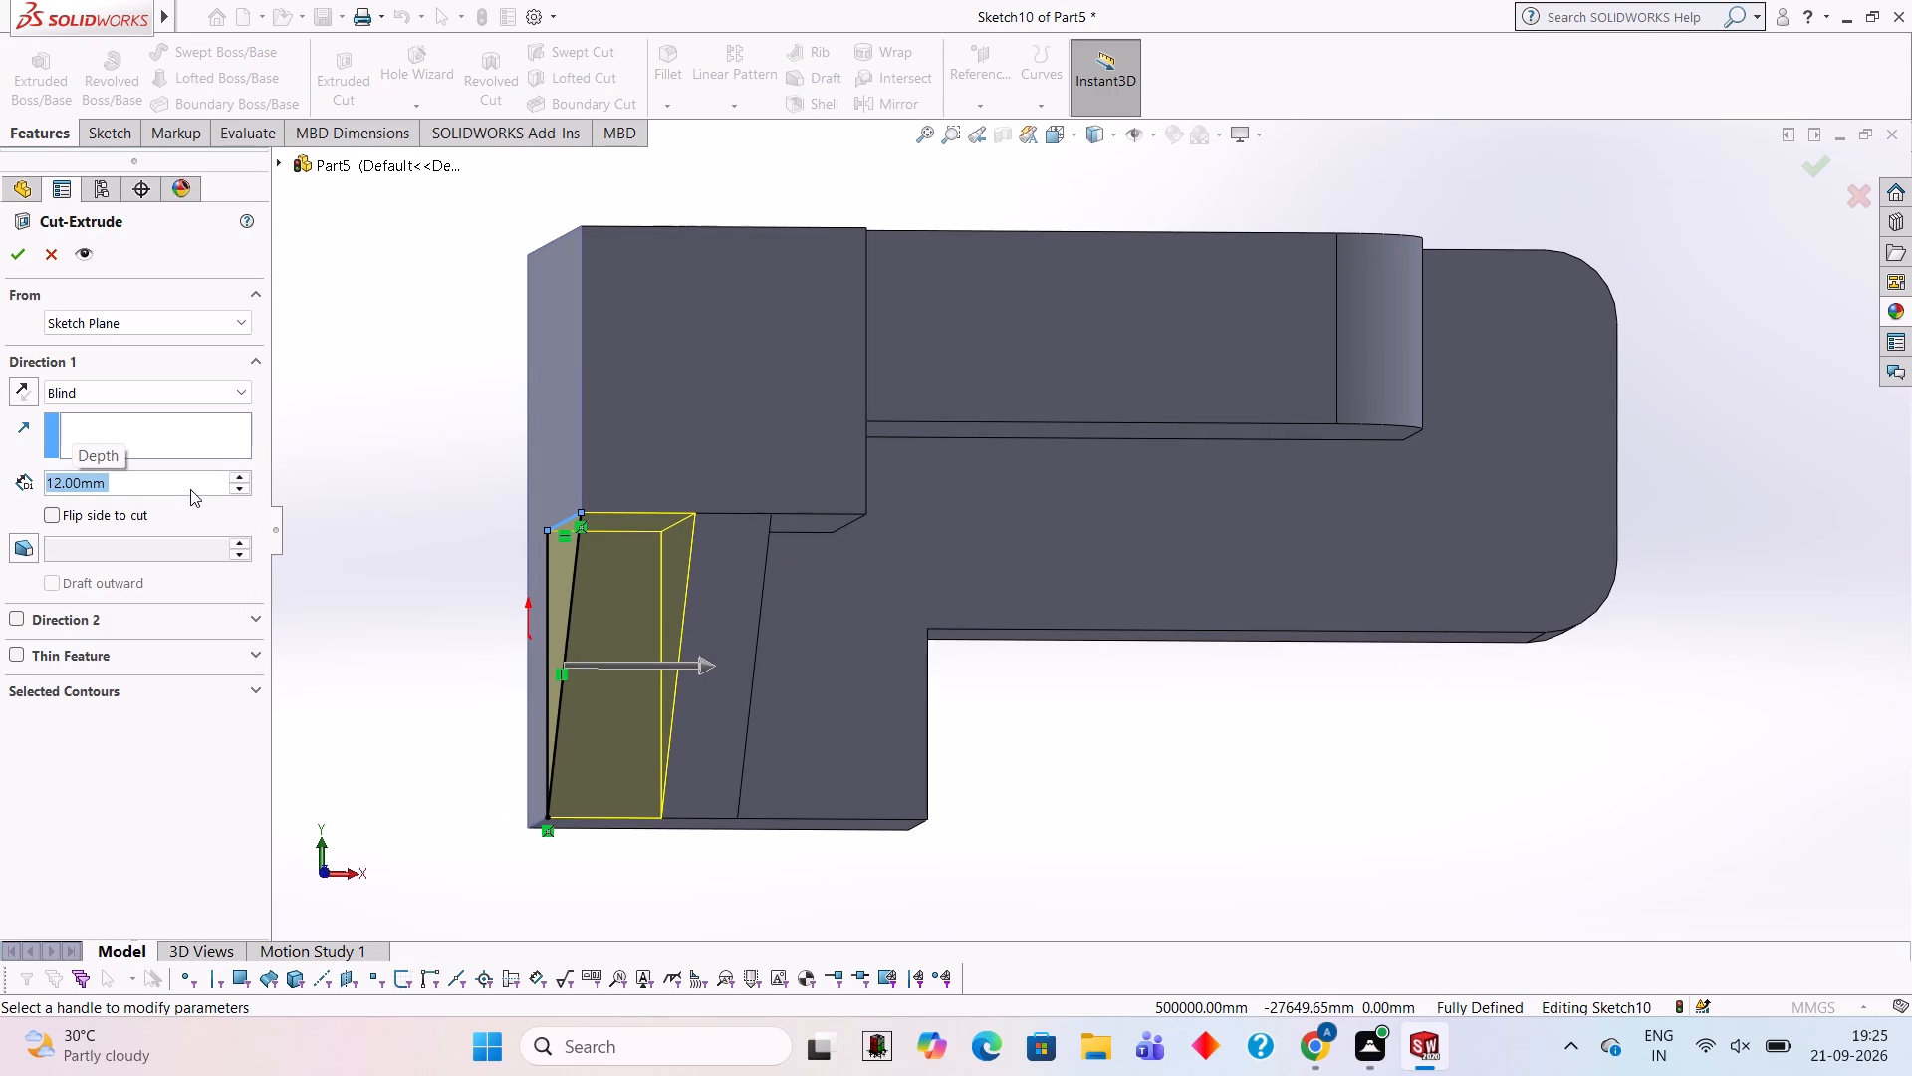
left_click(19, 262)
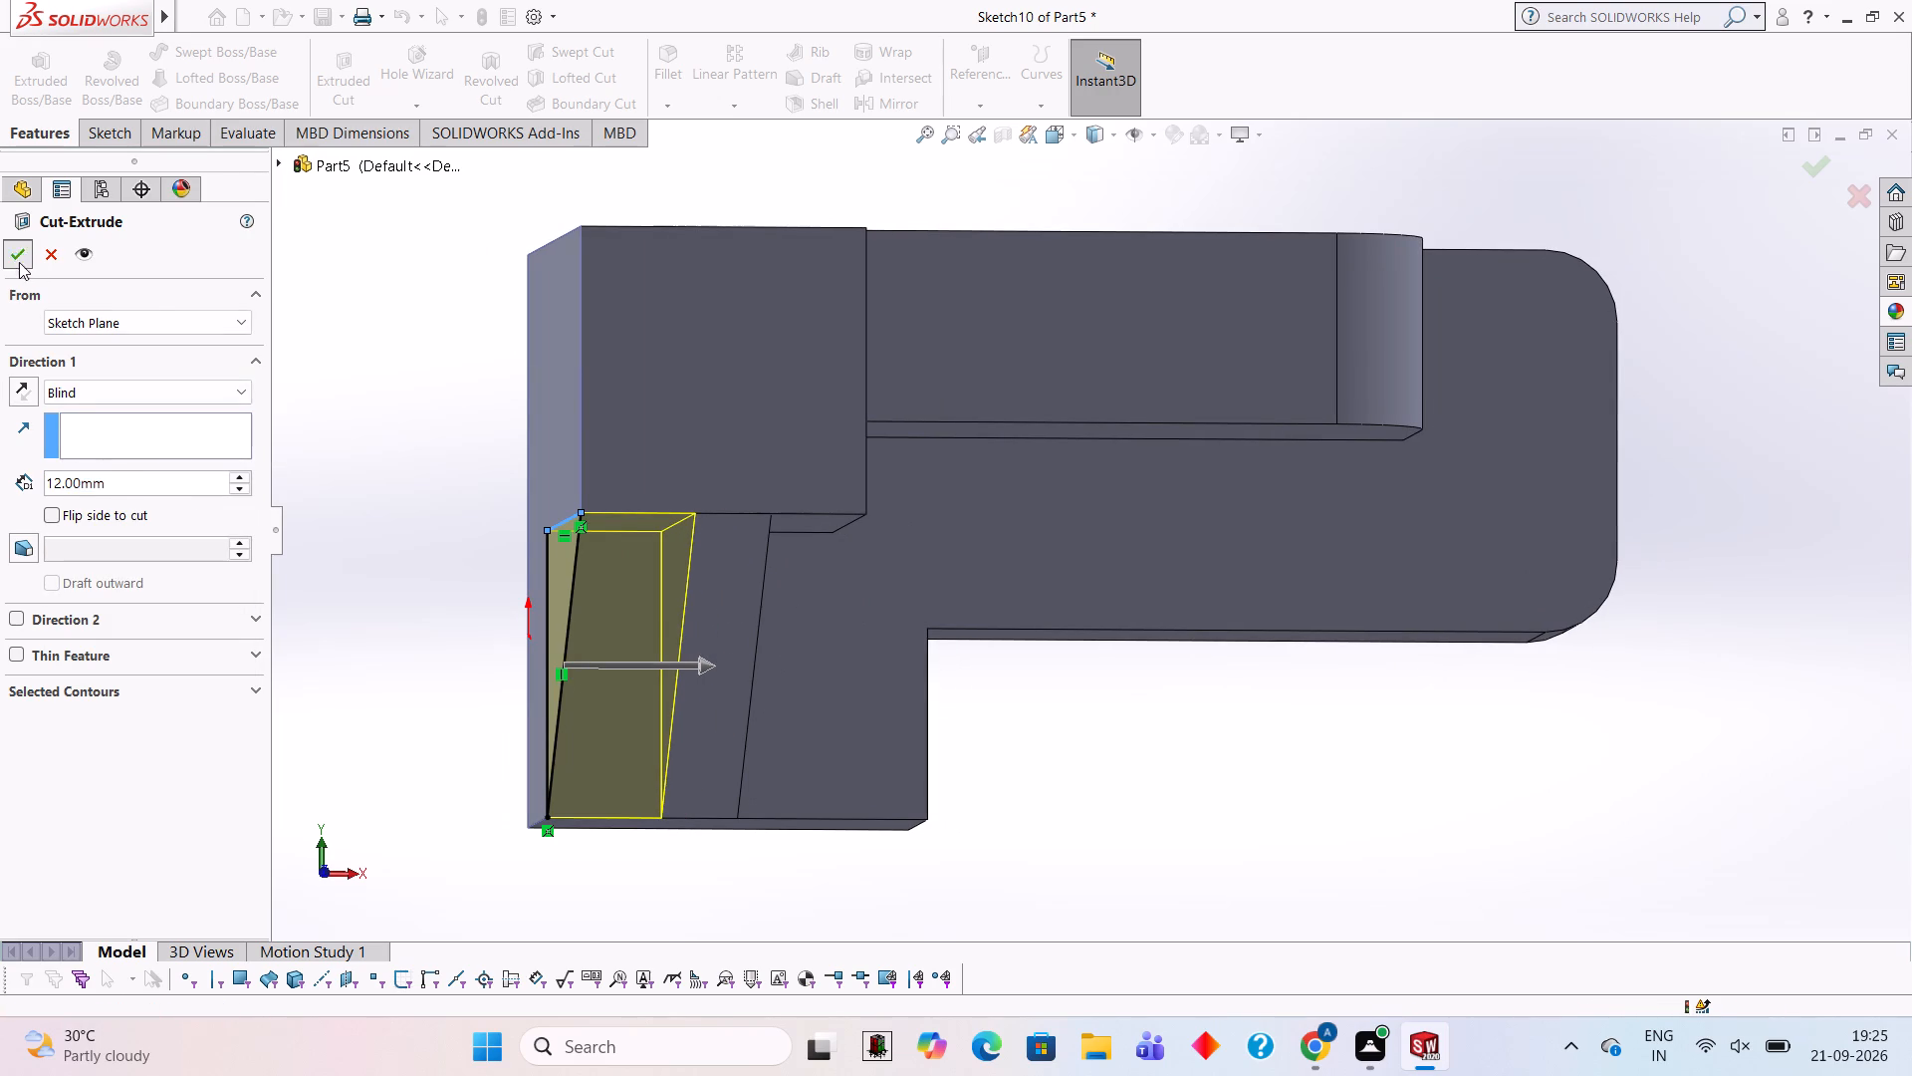
left_click(329, 357)
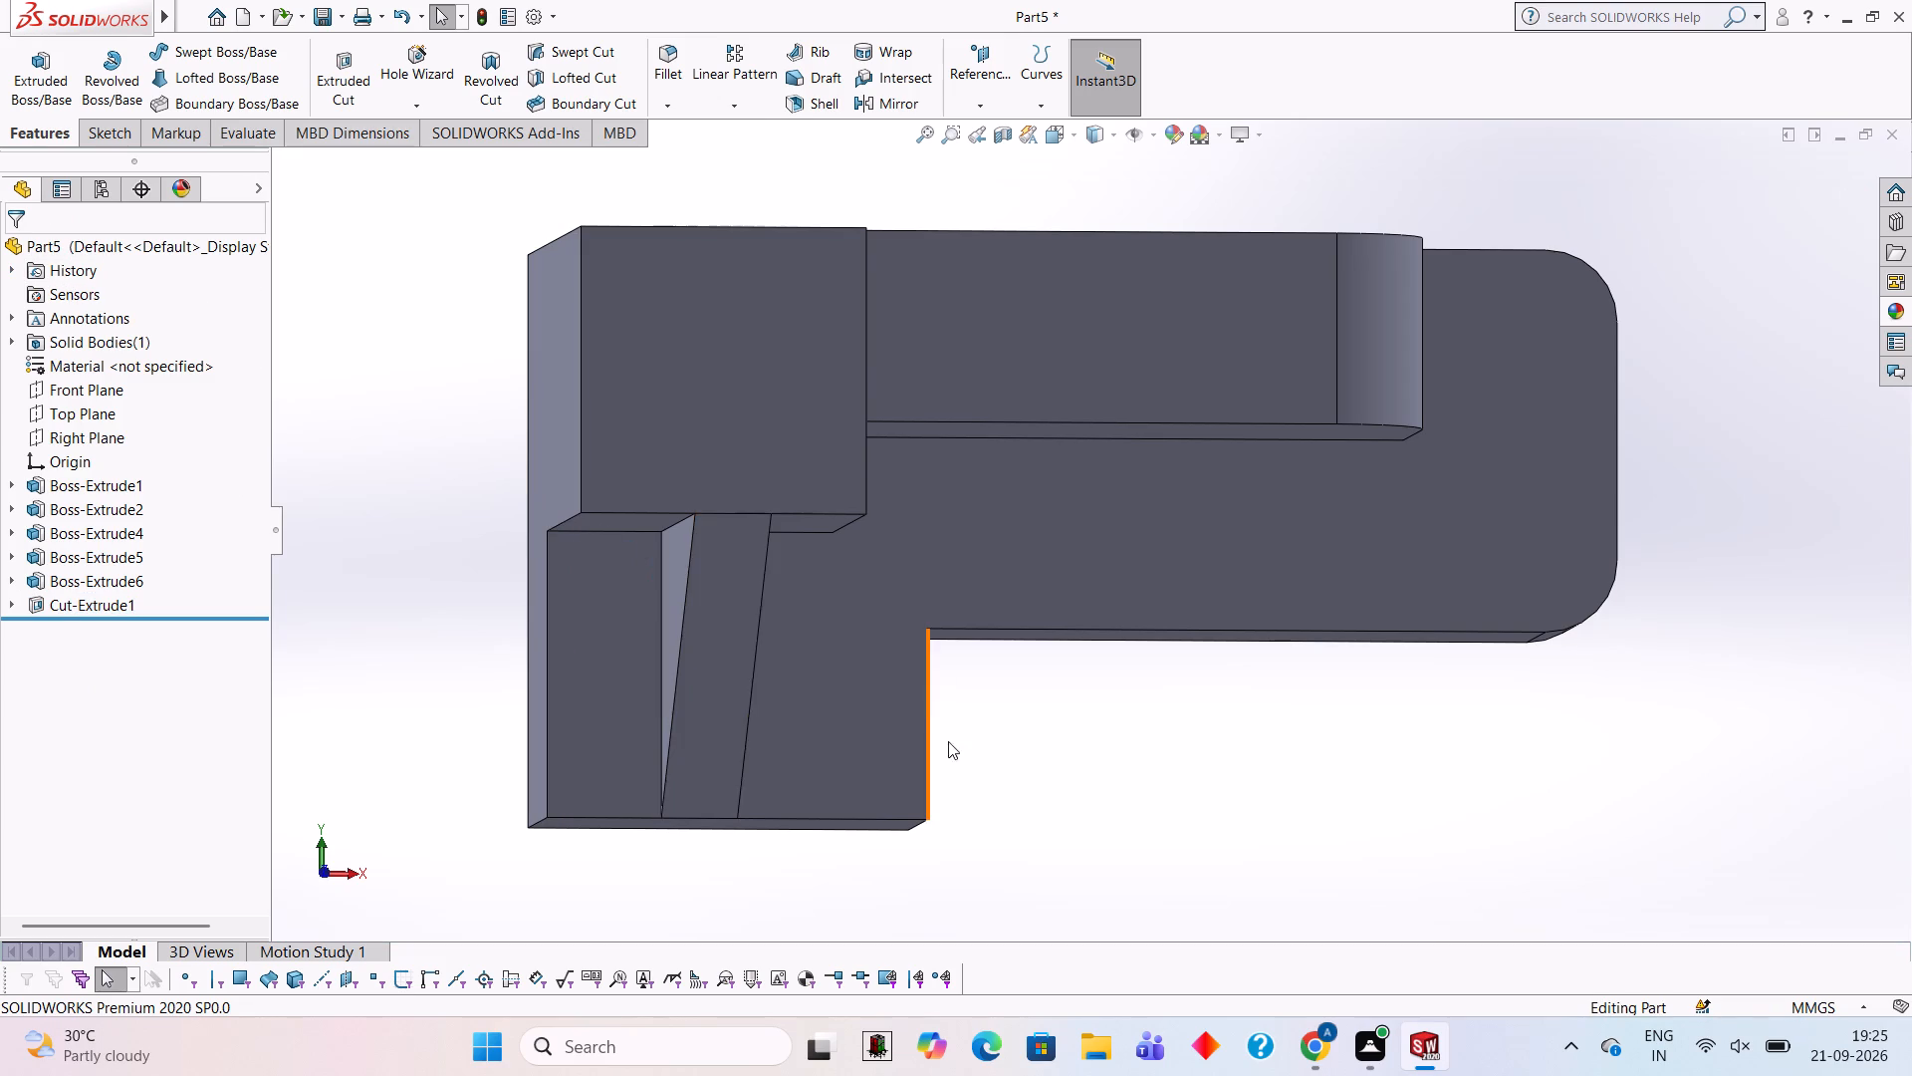
Inspect the narrowed rib between square boss and leg, and the rest of the part, from several angles.
middle_click_drag(956, 758, 935, 619)
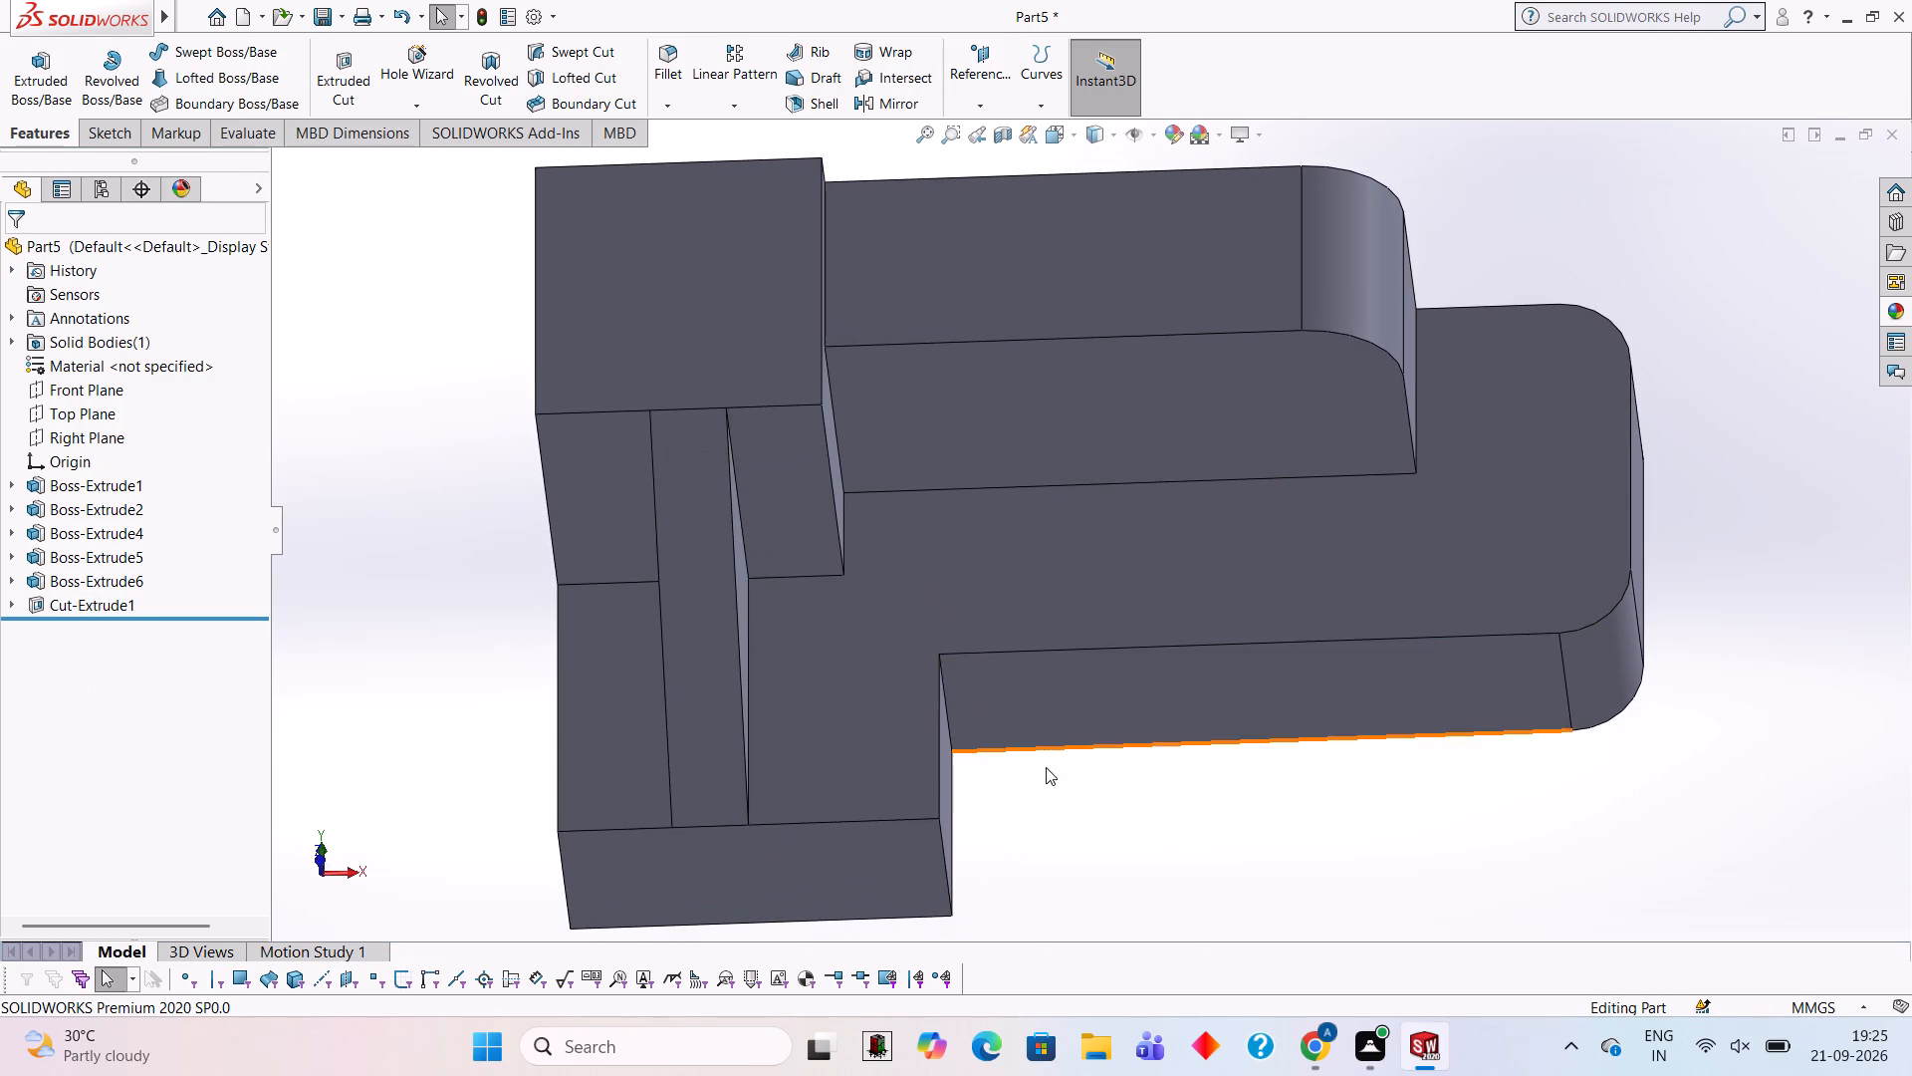
left_click(1174, 783)
middle_click_drag(1245, 581, 1263, 581)
scroll(1263, 581, "up", 1)
middle_click_drag(1619, 557, 1551, 659)
scroll(1551, 659, "up", 1)
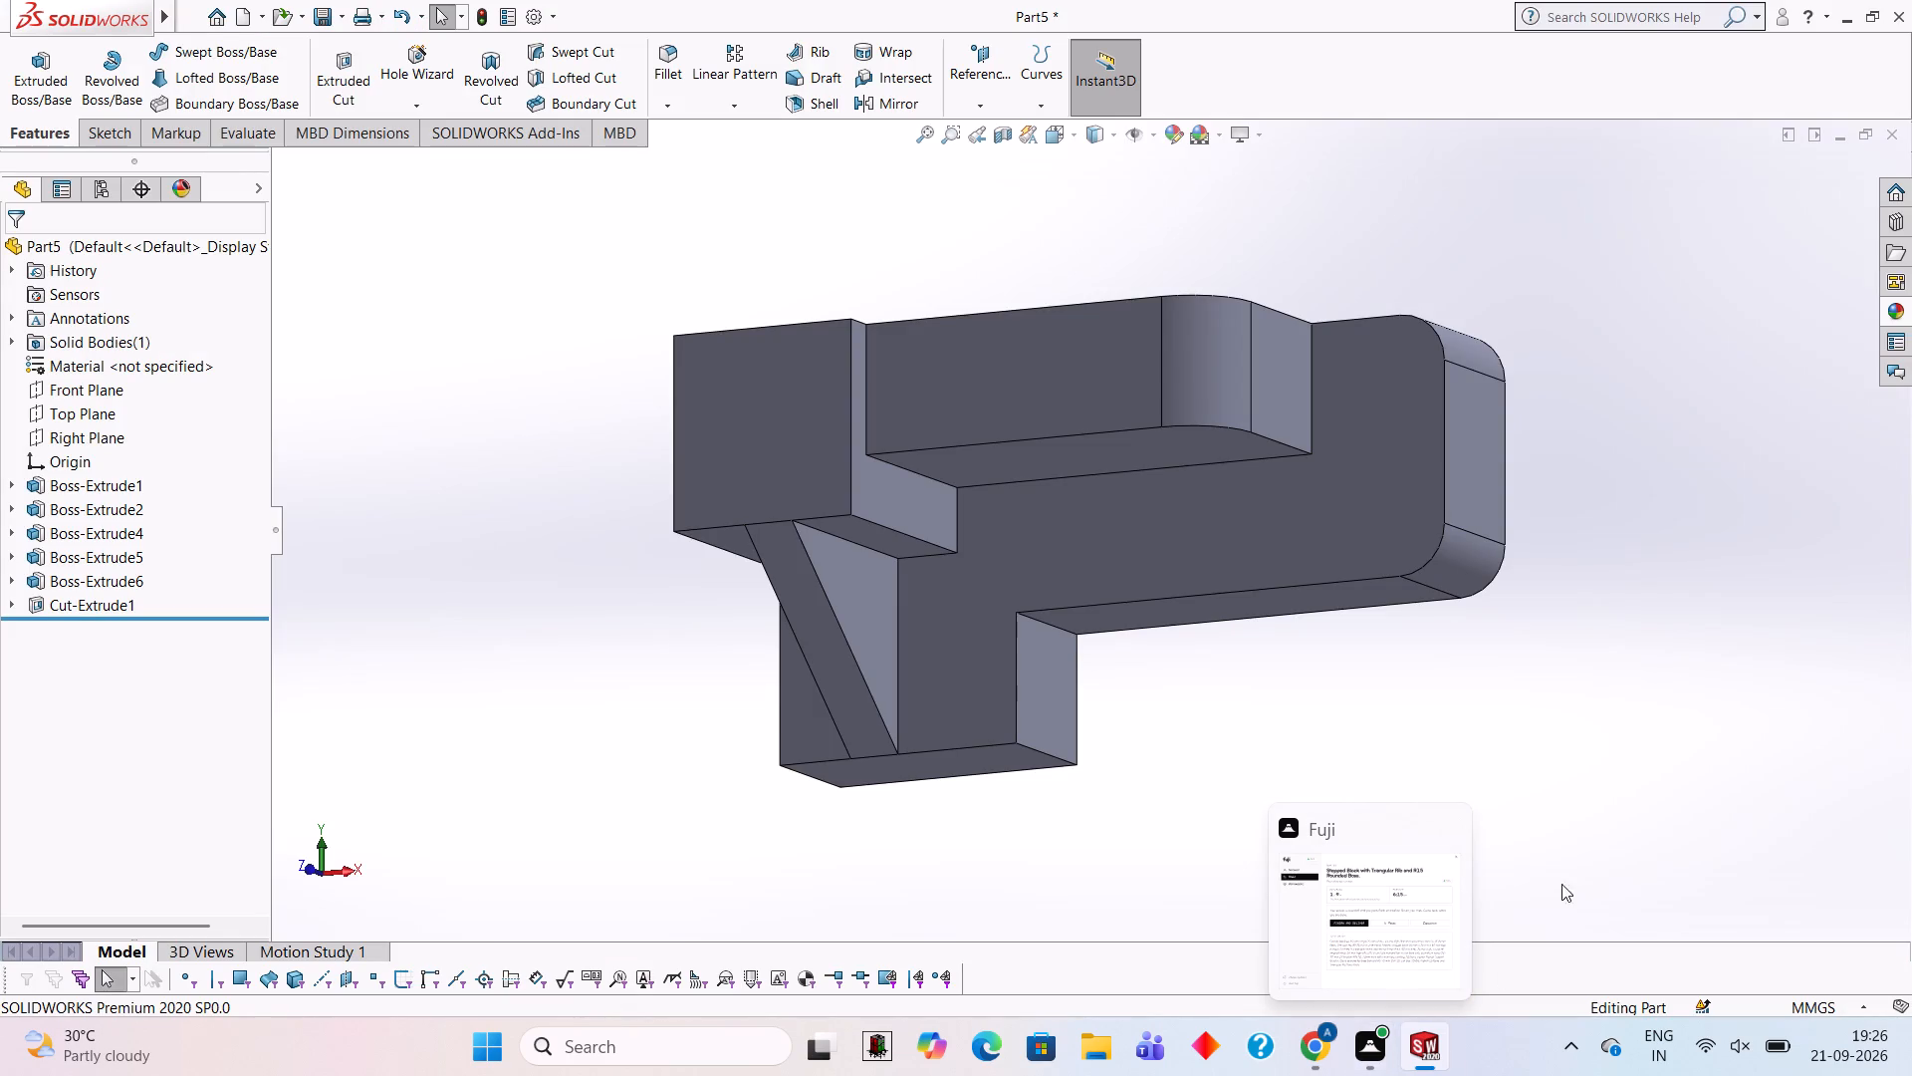
middle_click_drag(1300, 758, 1366, 518)
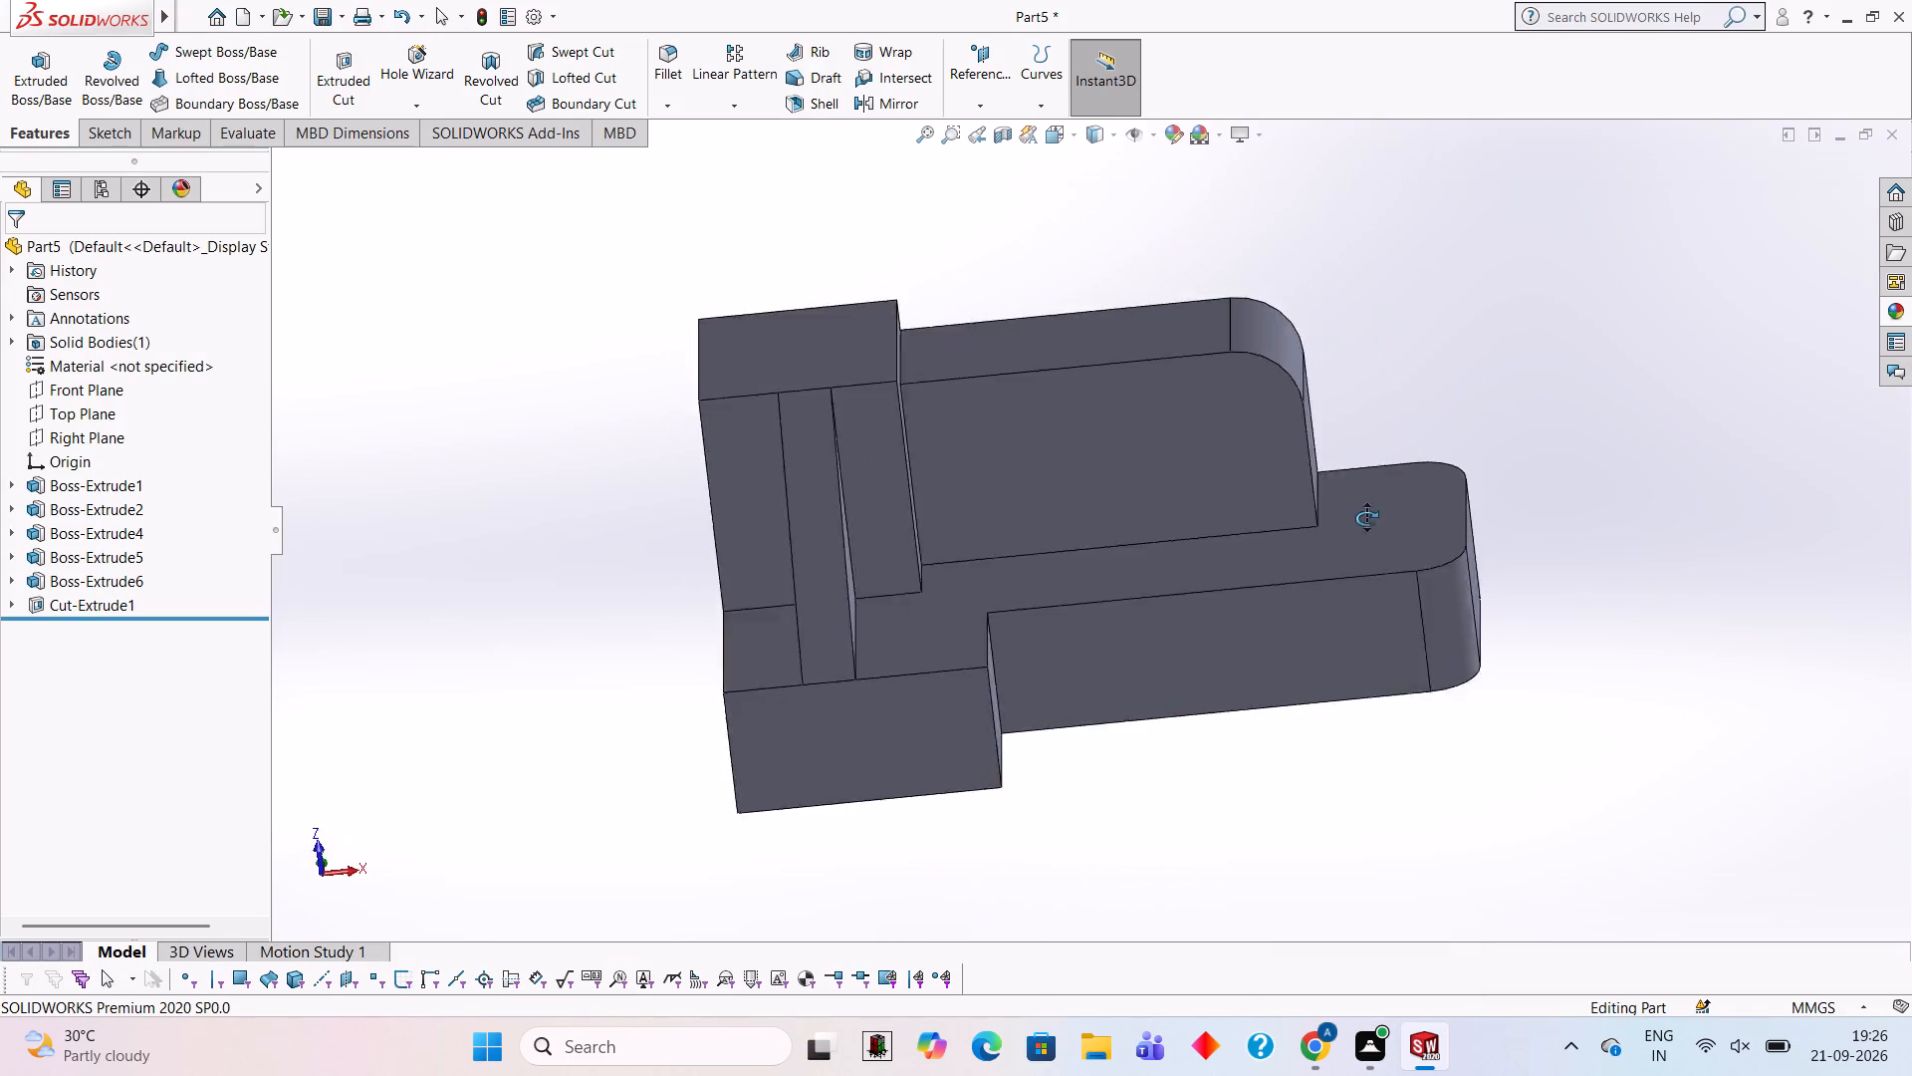
middle_click_drag(1366, 518, 1369, 432)
scroll(1378, 443, "up", 1)
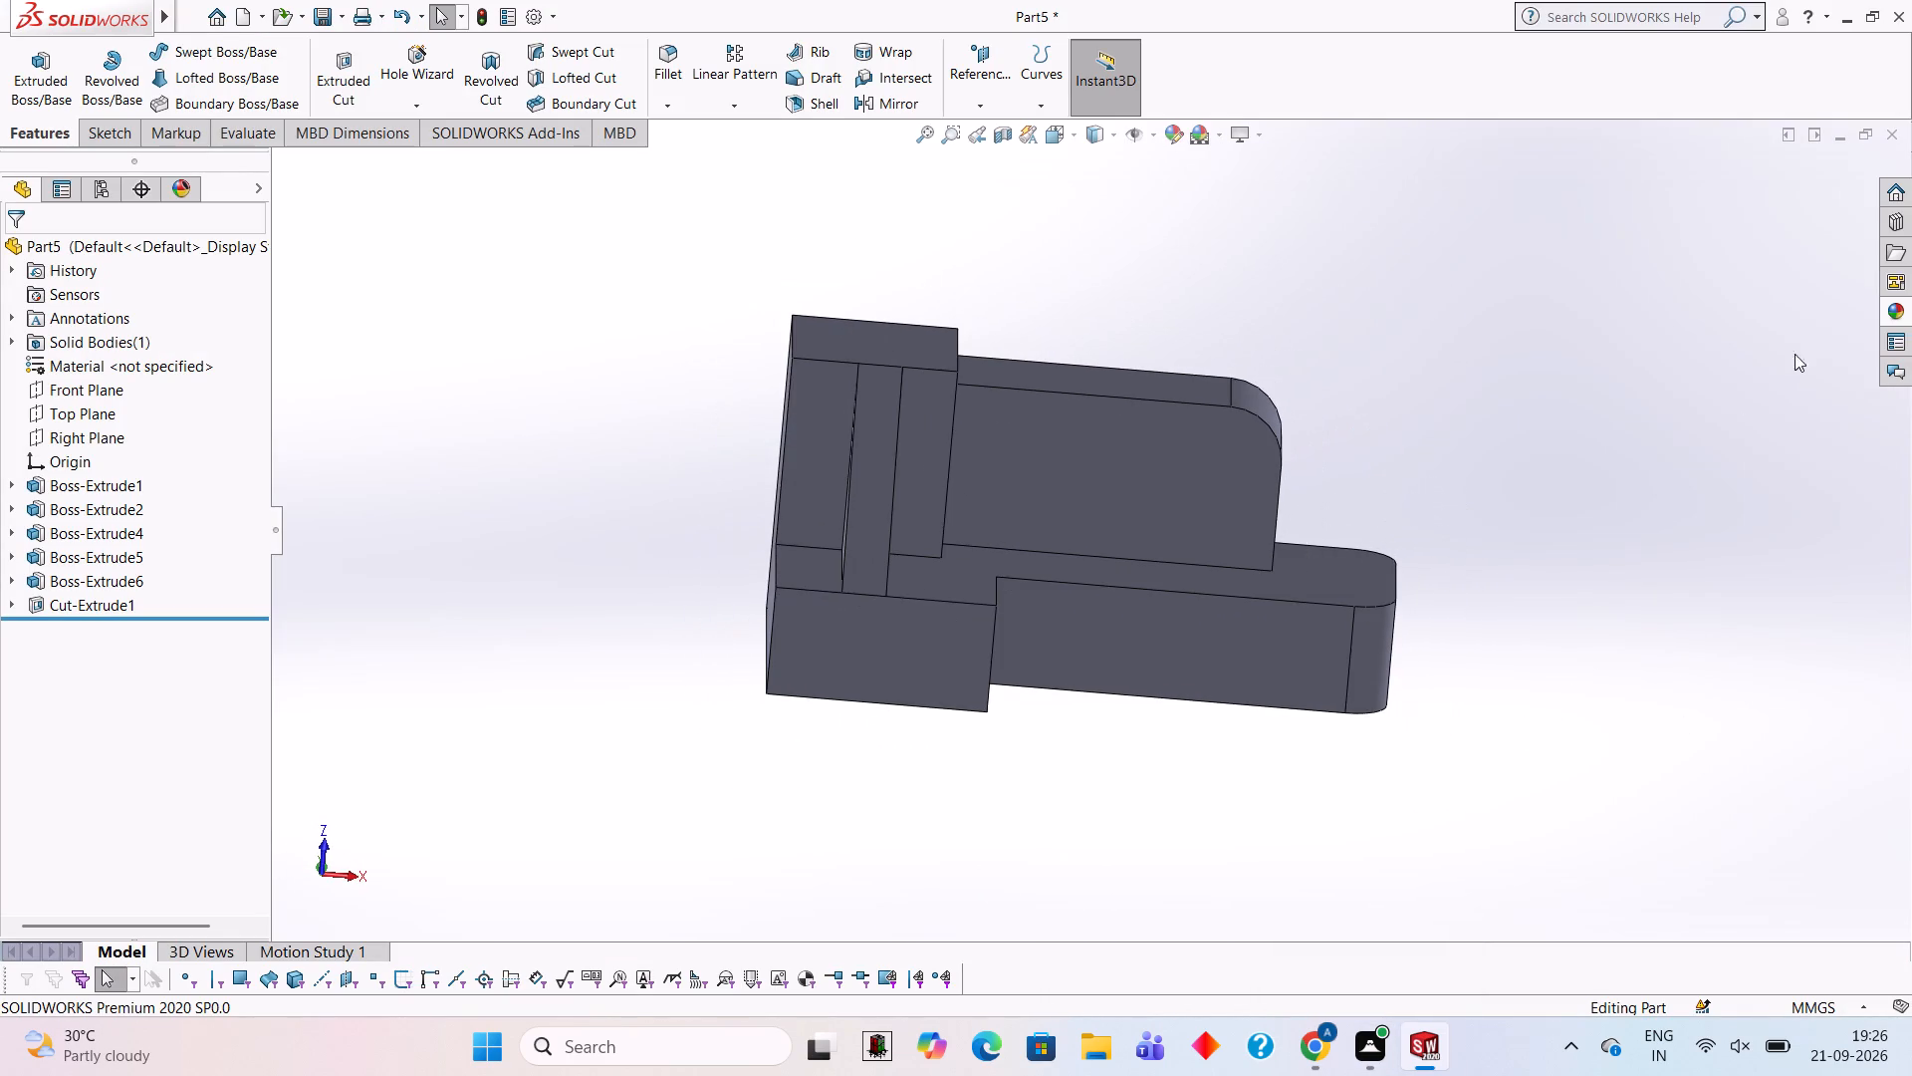
Apply the Green LED appearance to the whole rounded-corner boss feature.
left_click(1911, 311)
left_click_drag(1713, 650, 1692, 644)
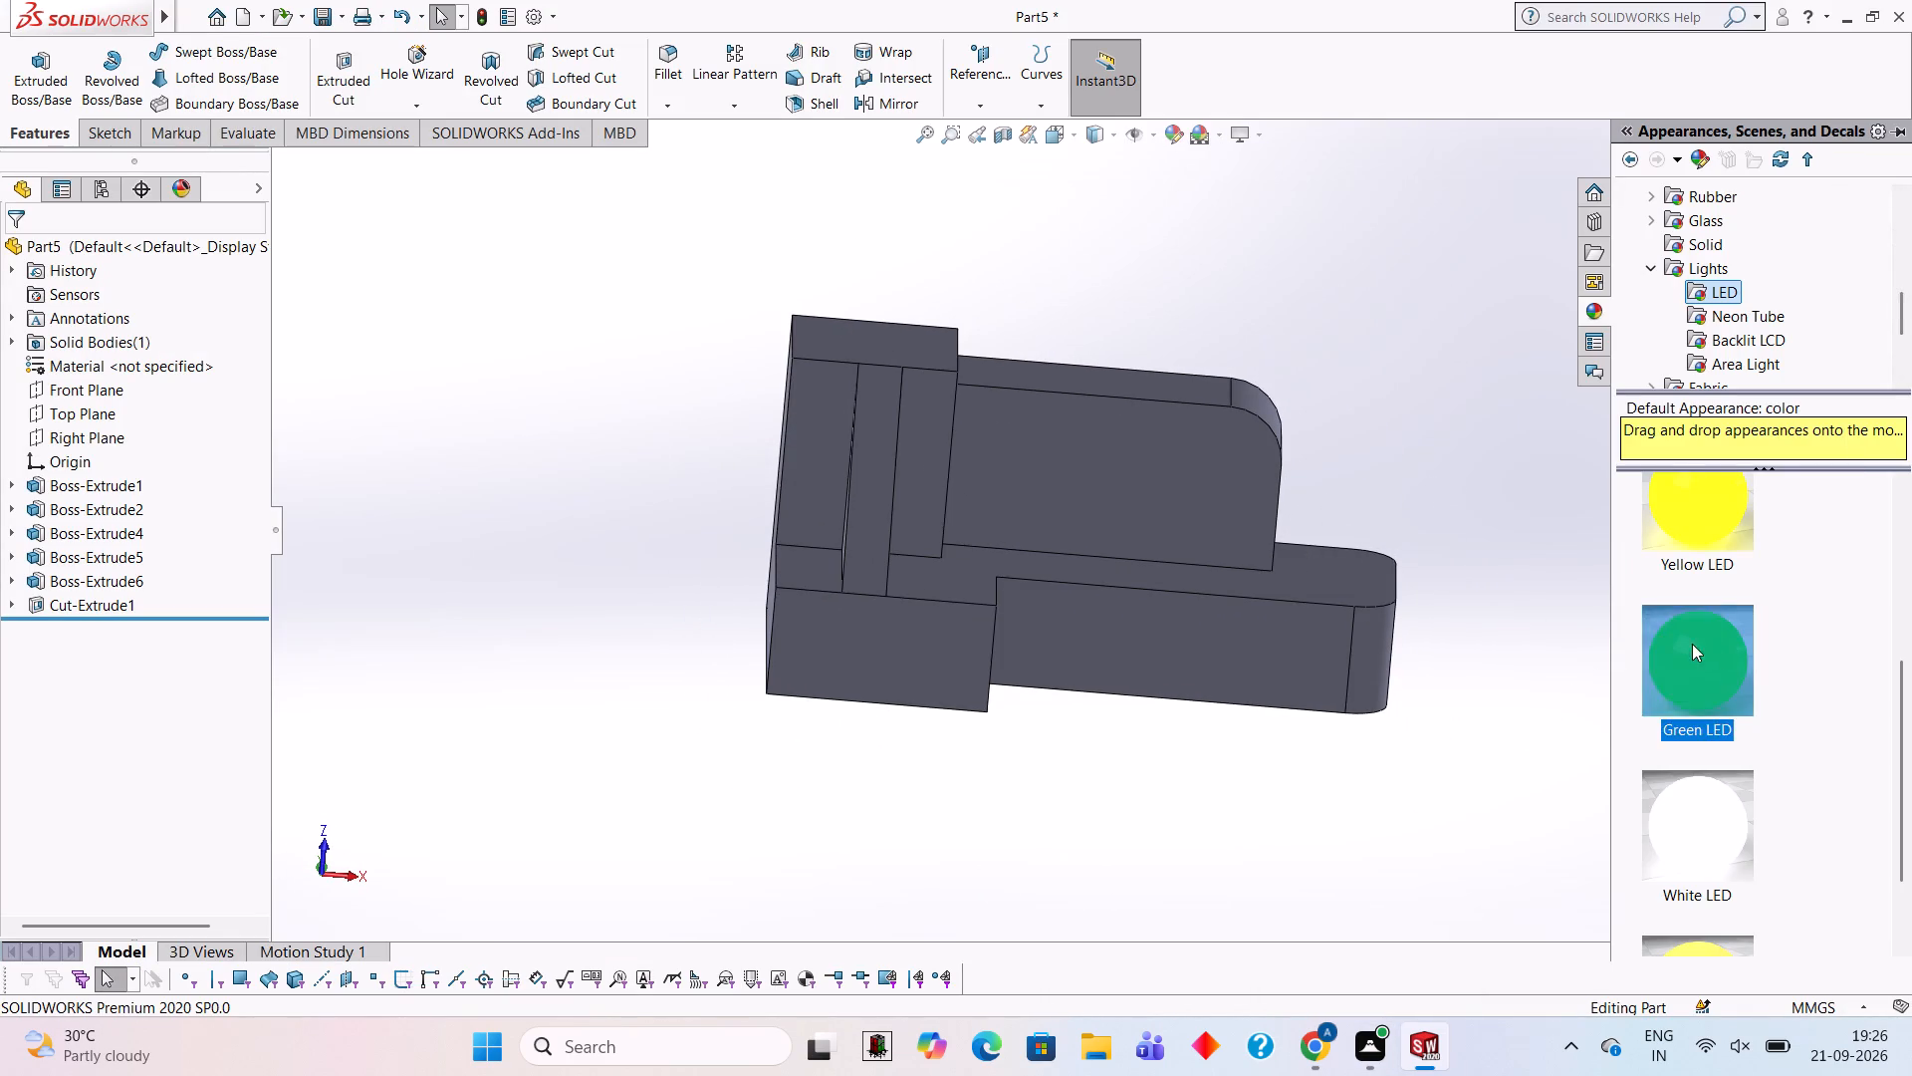
left_click_drag(1692, 644, 1198, 486)
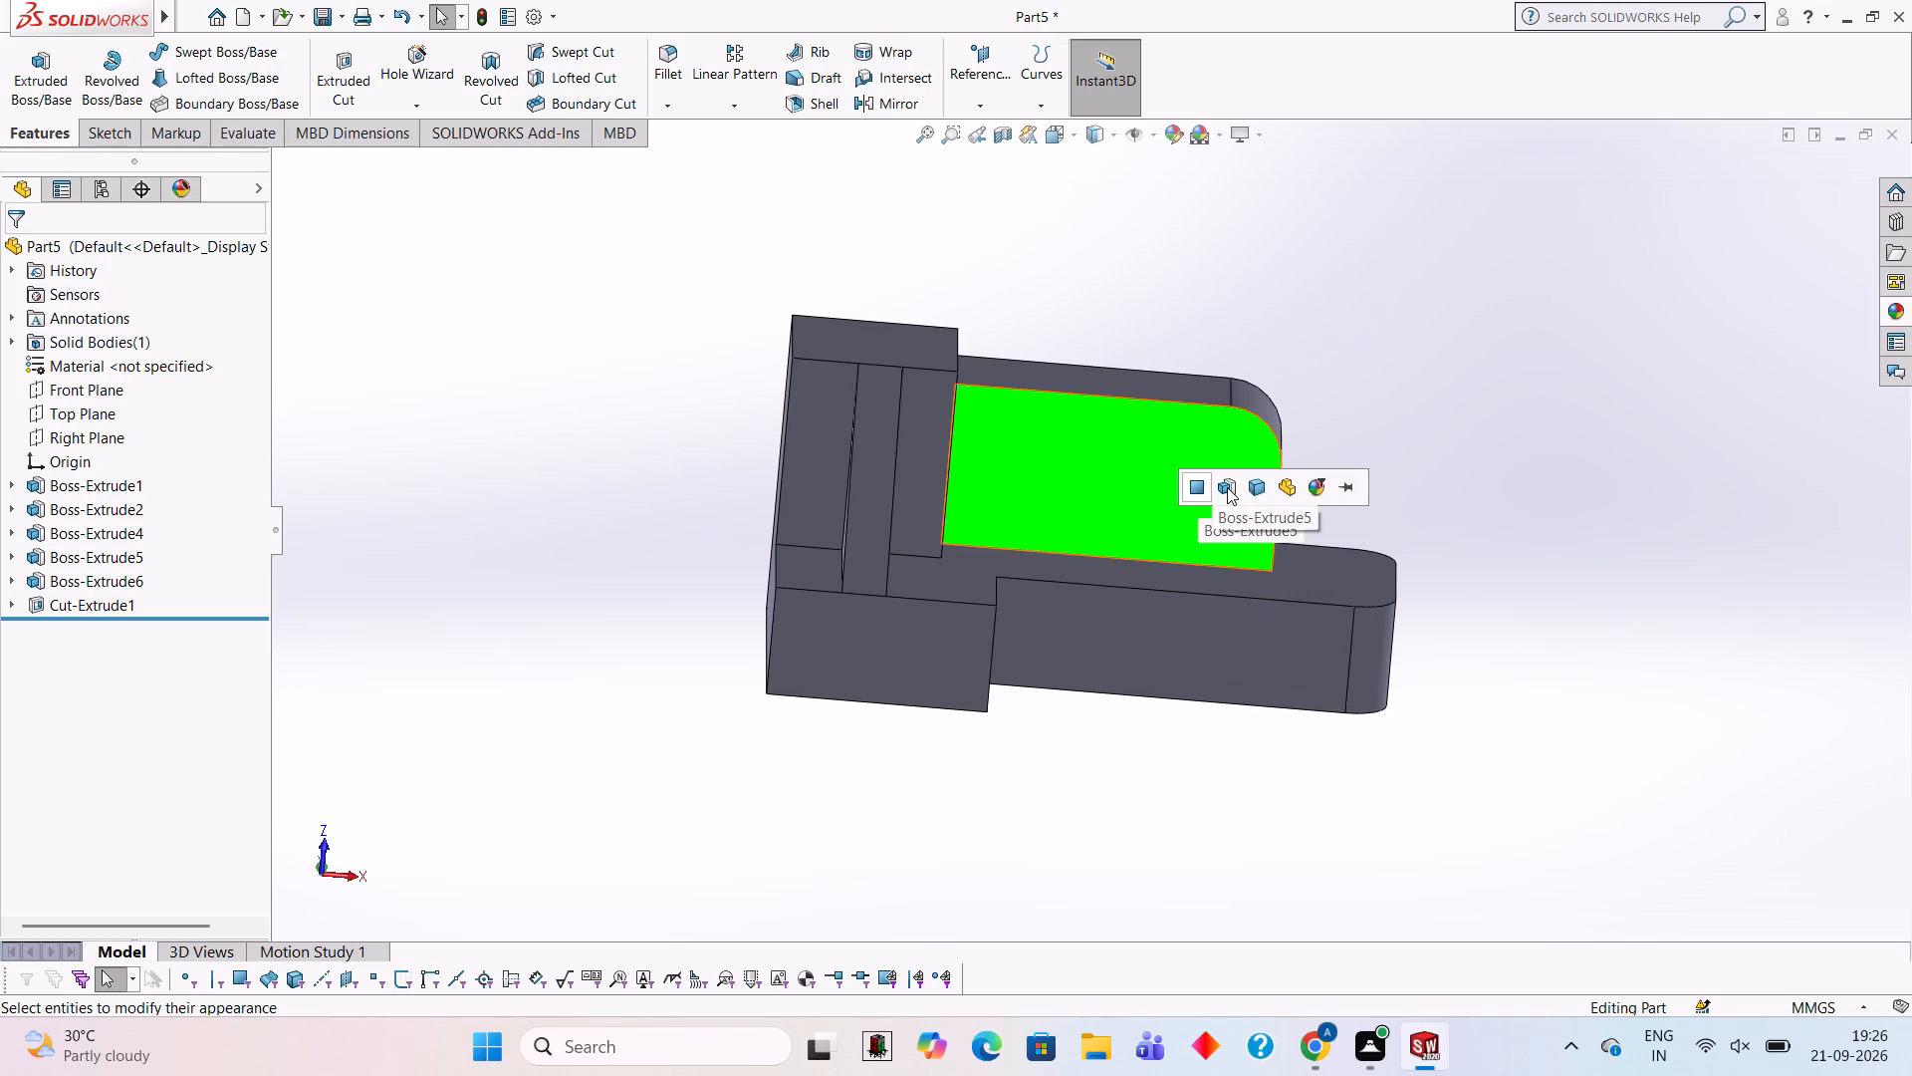
left_click(1227, 487)
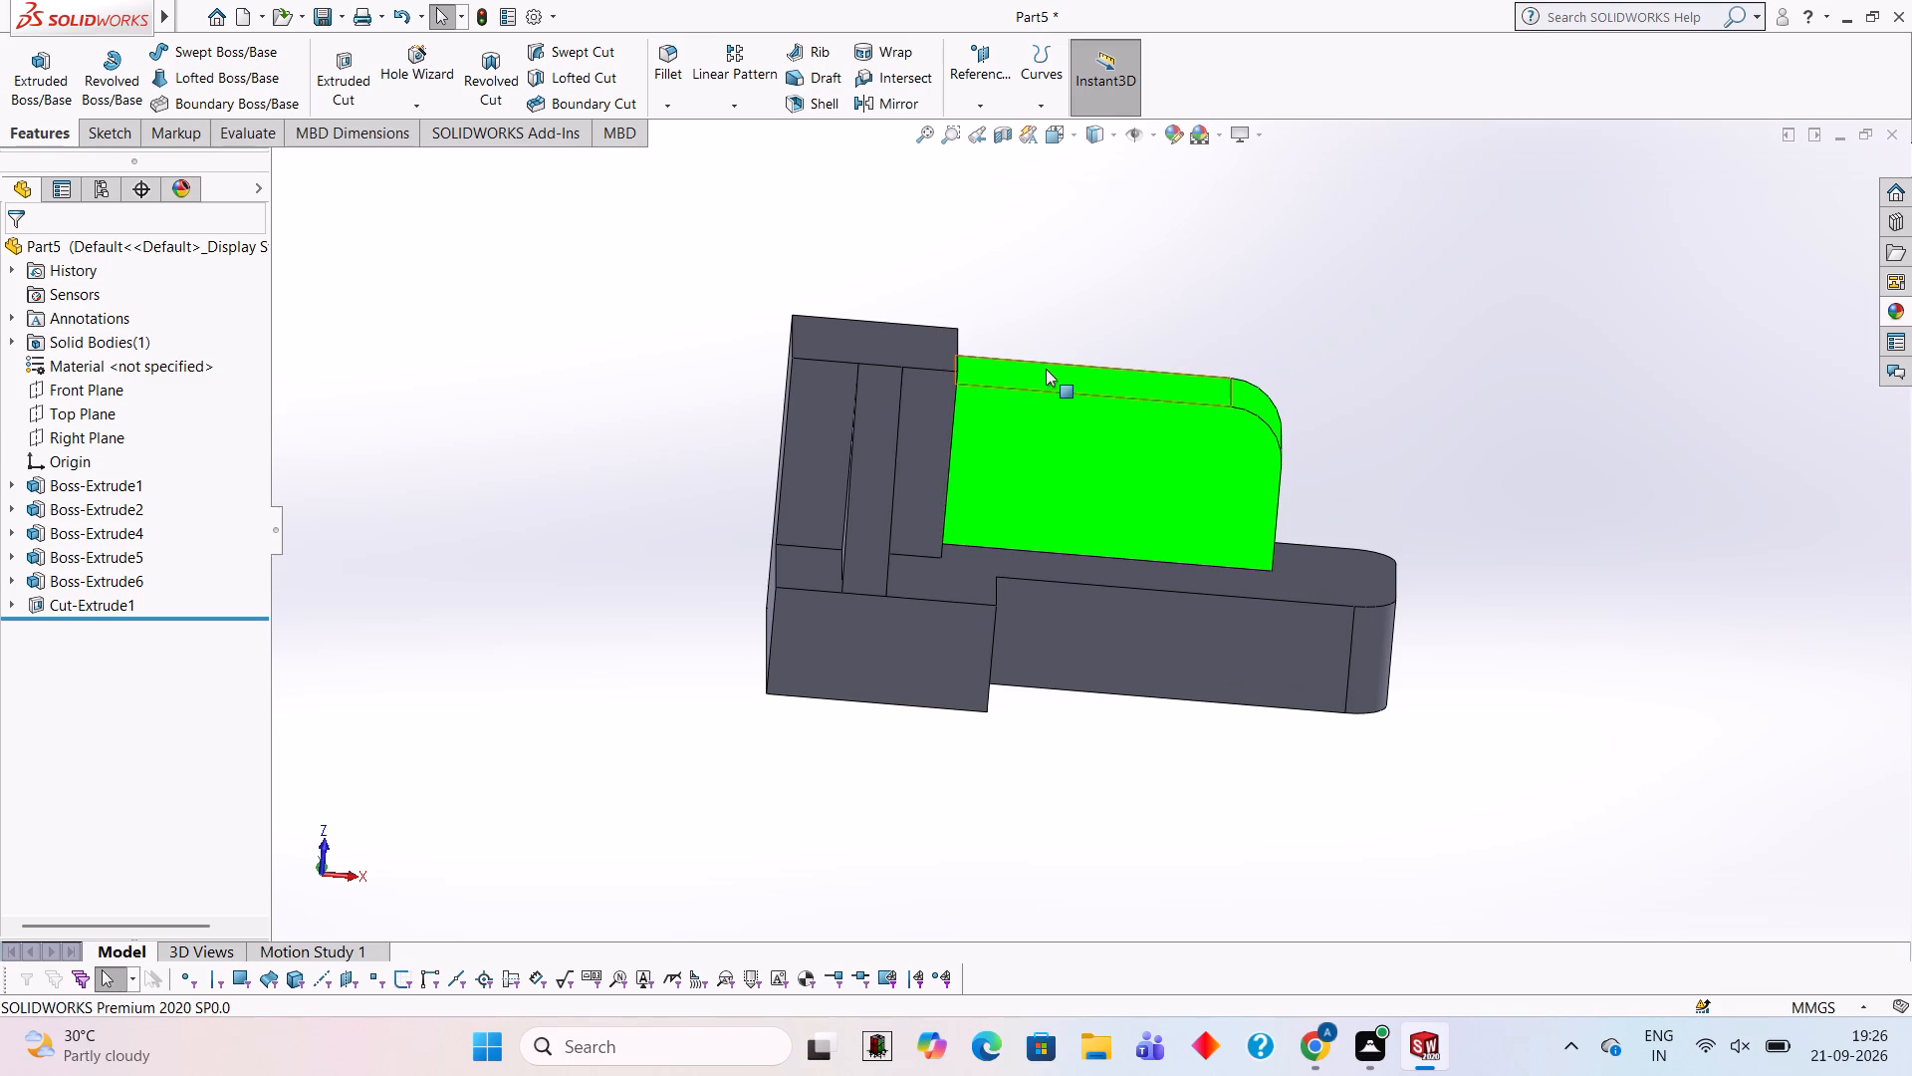
Apply the Yellow LED appearance to the whole rounded-end block feature.
middle_click_drag(1074, 315, 1106, 538)
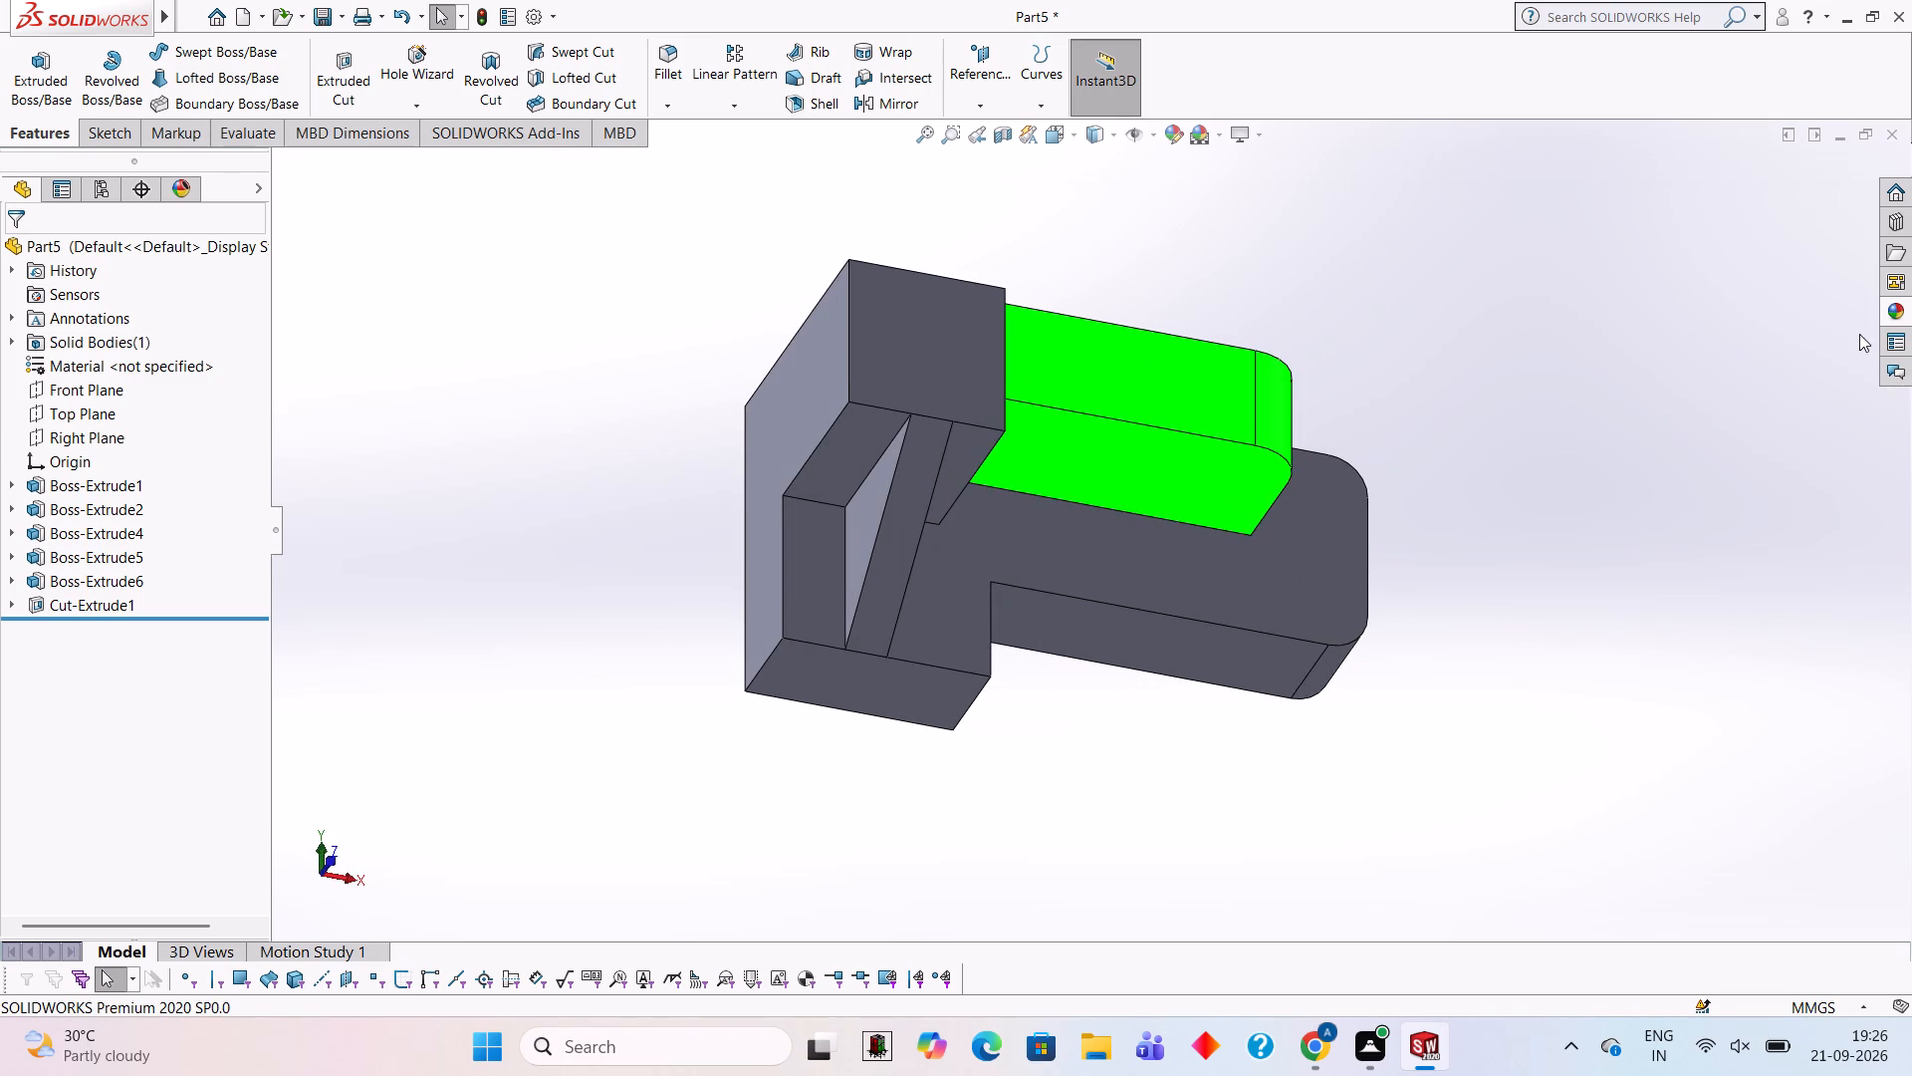
left_click(1895, 321)
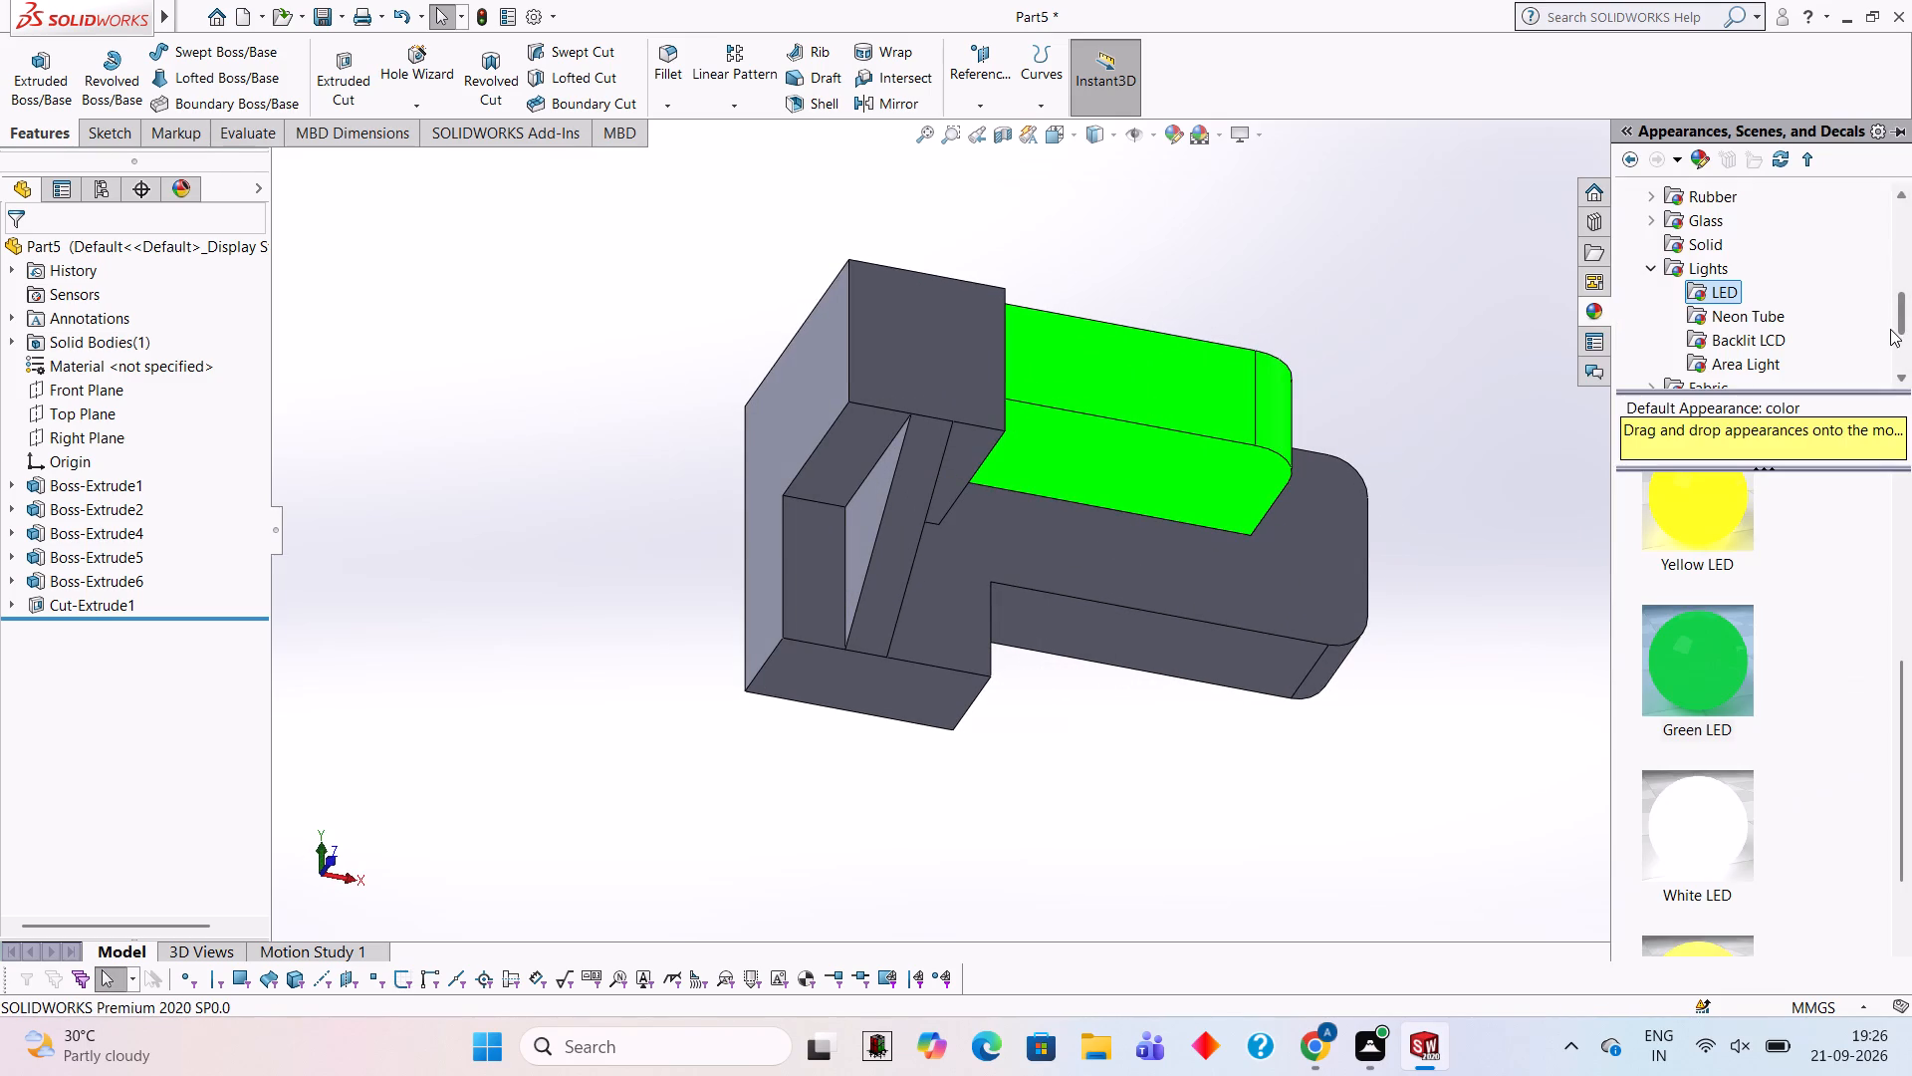
left_click_drag(1715, 549, 1254, 432)
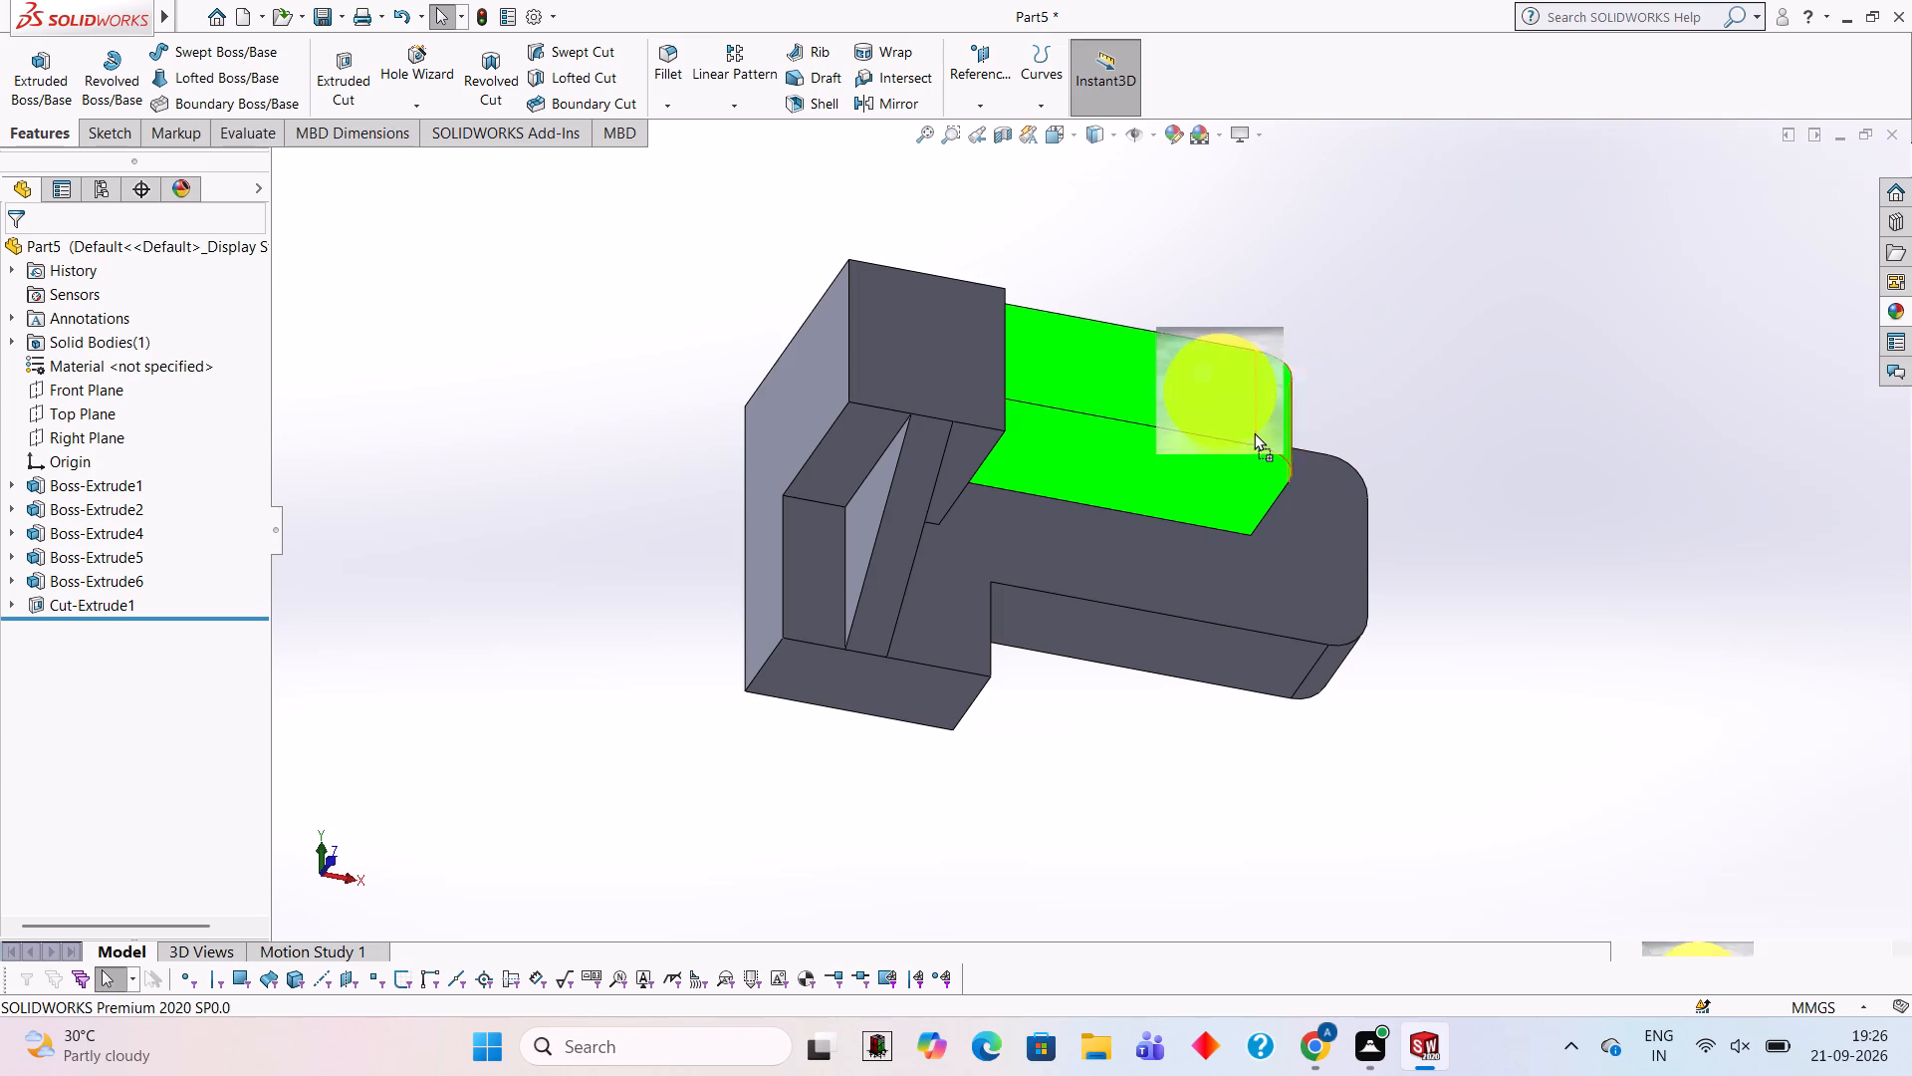
left_click_drag(1254, 432, 1221, 575)
left_click(1221, 575)
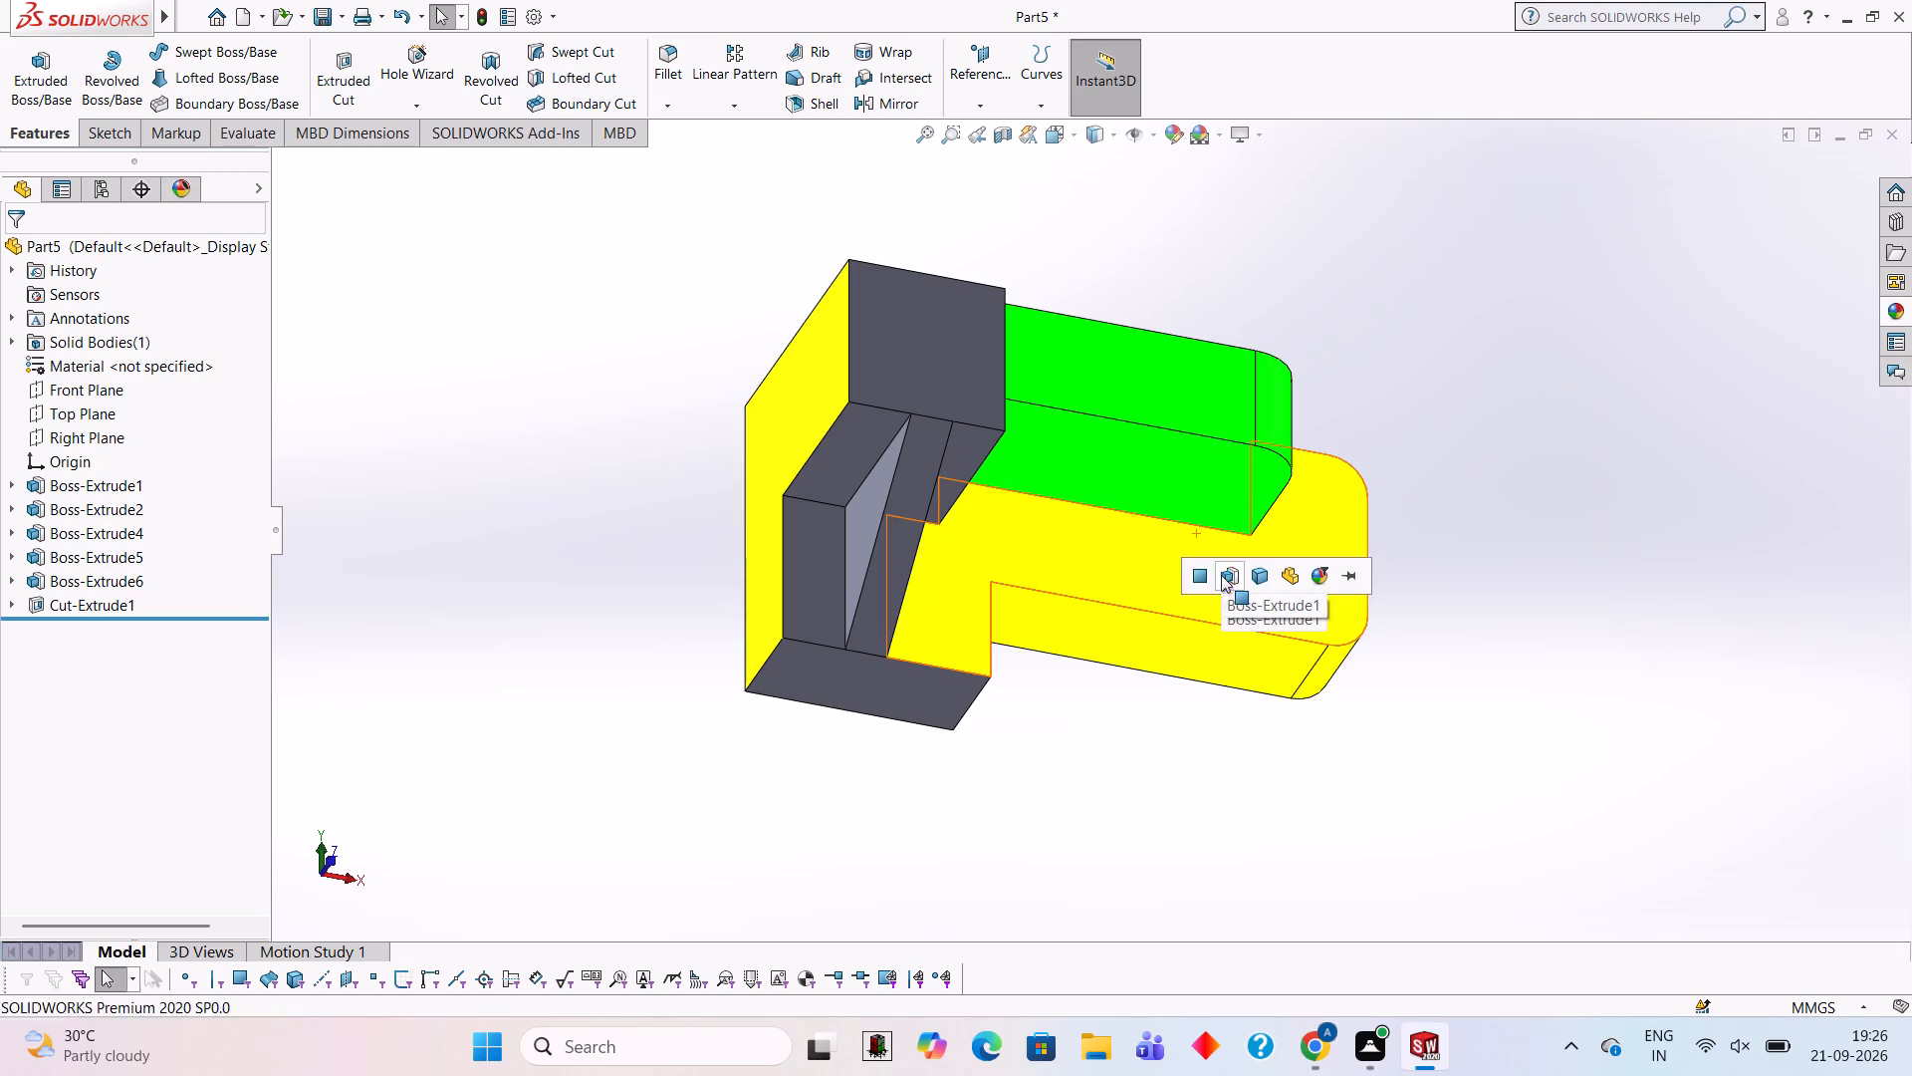
Apply the Blue LED appearance to the whole square boss feature.
left_click(1911, 305)
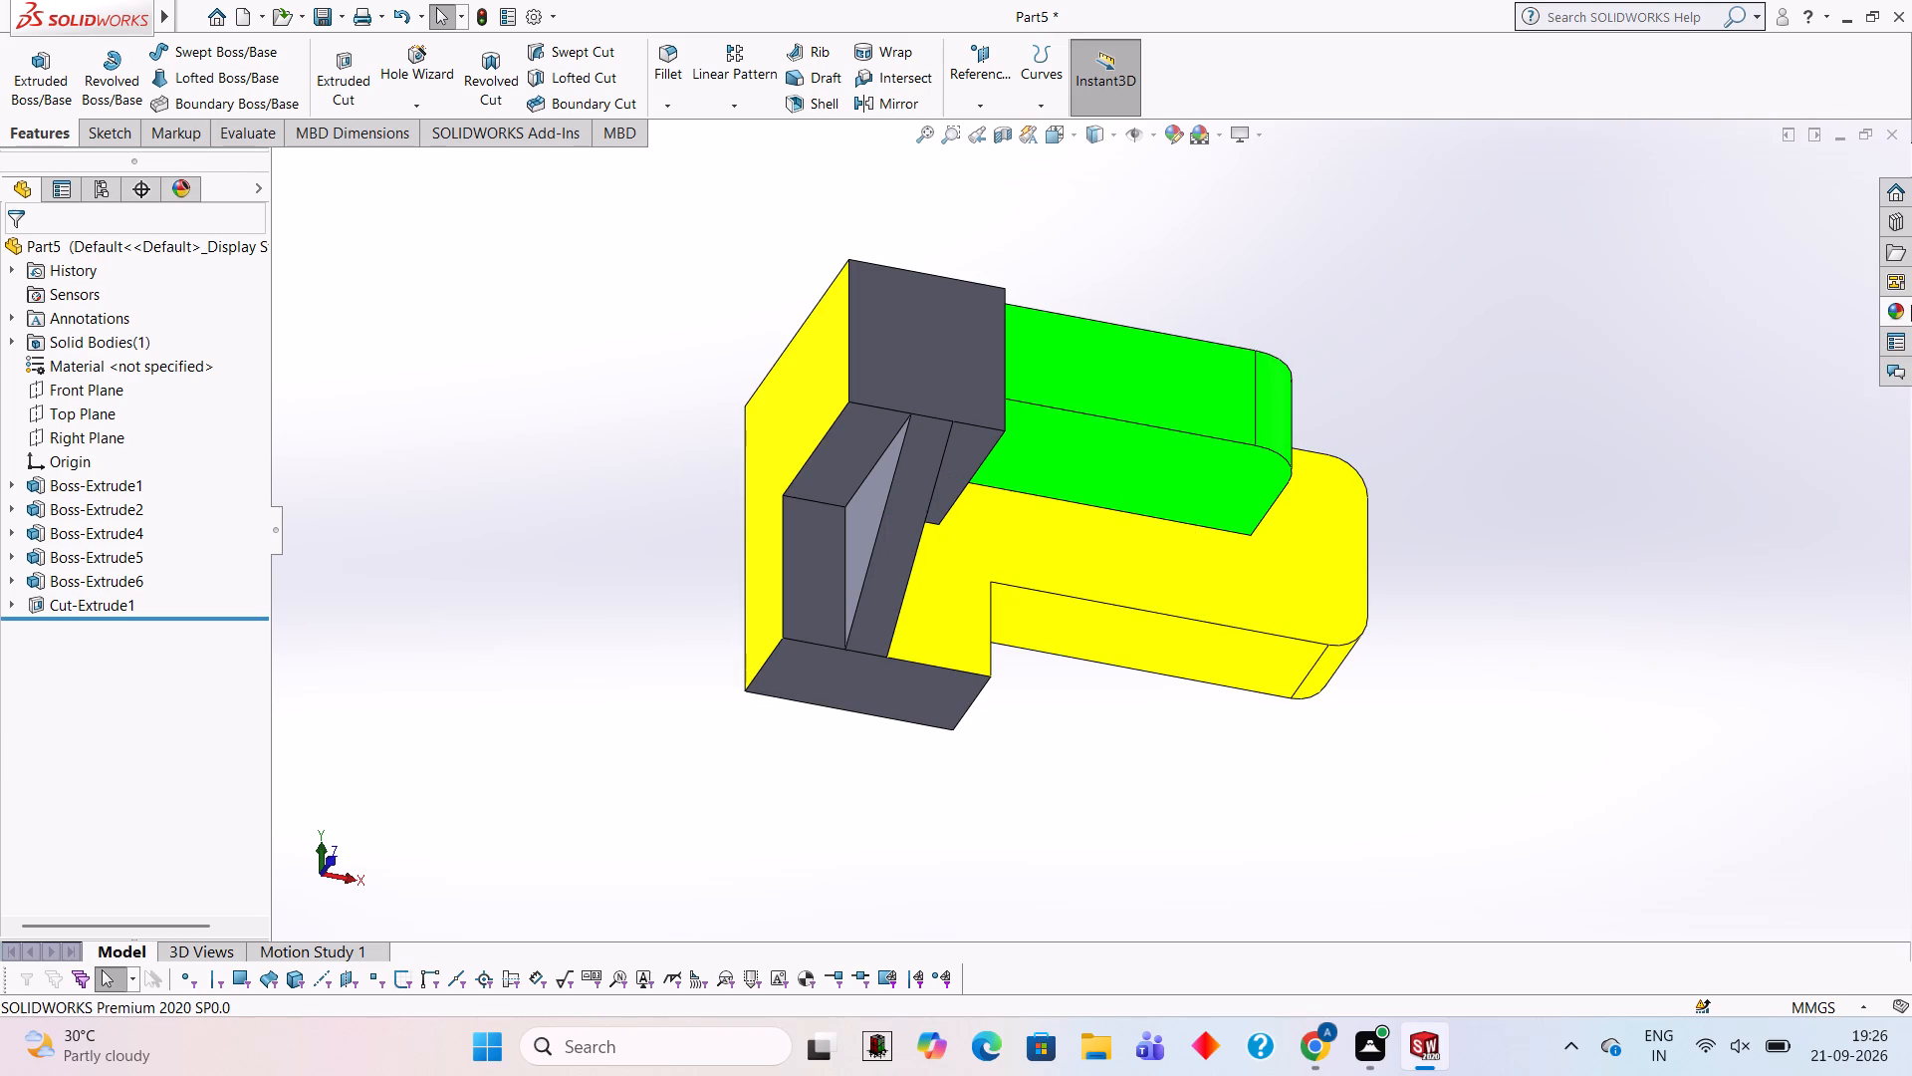
scroll(1738, 571, "up", 2)
left_click_drag(1693, 671, 1361, 518)
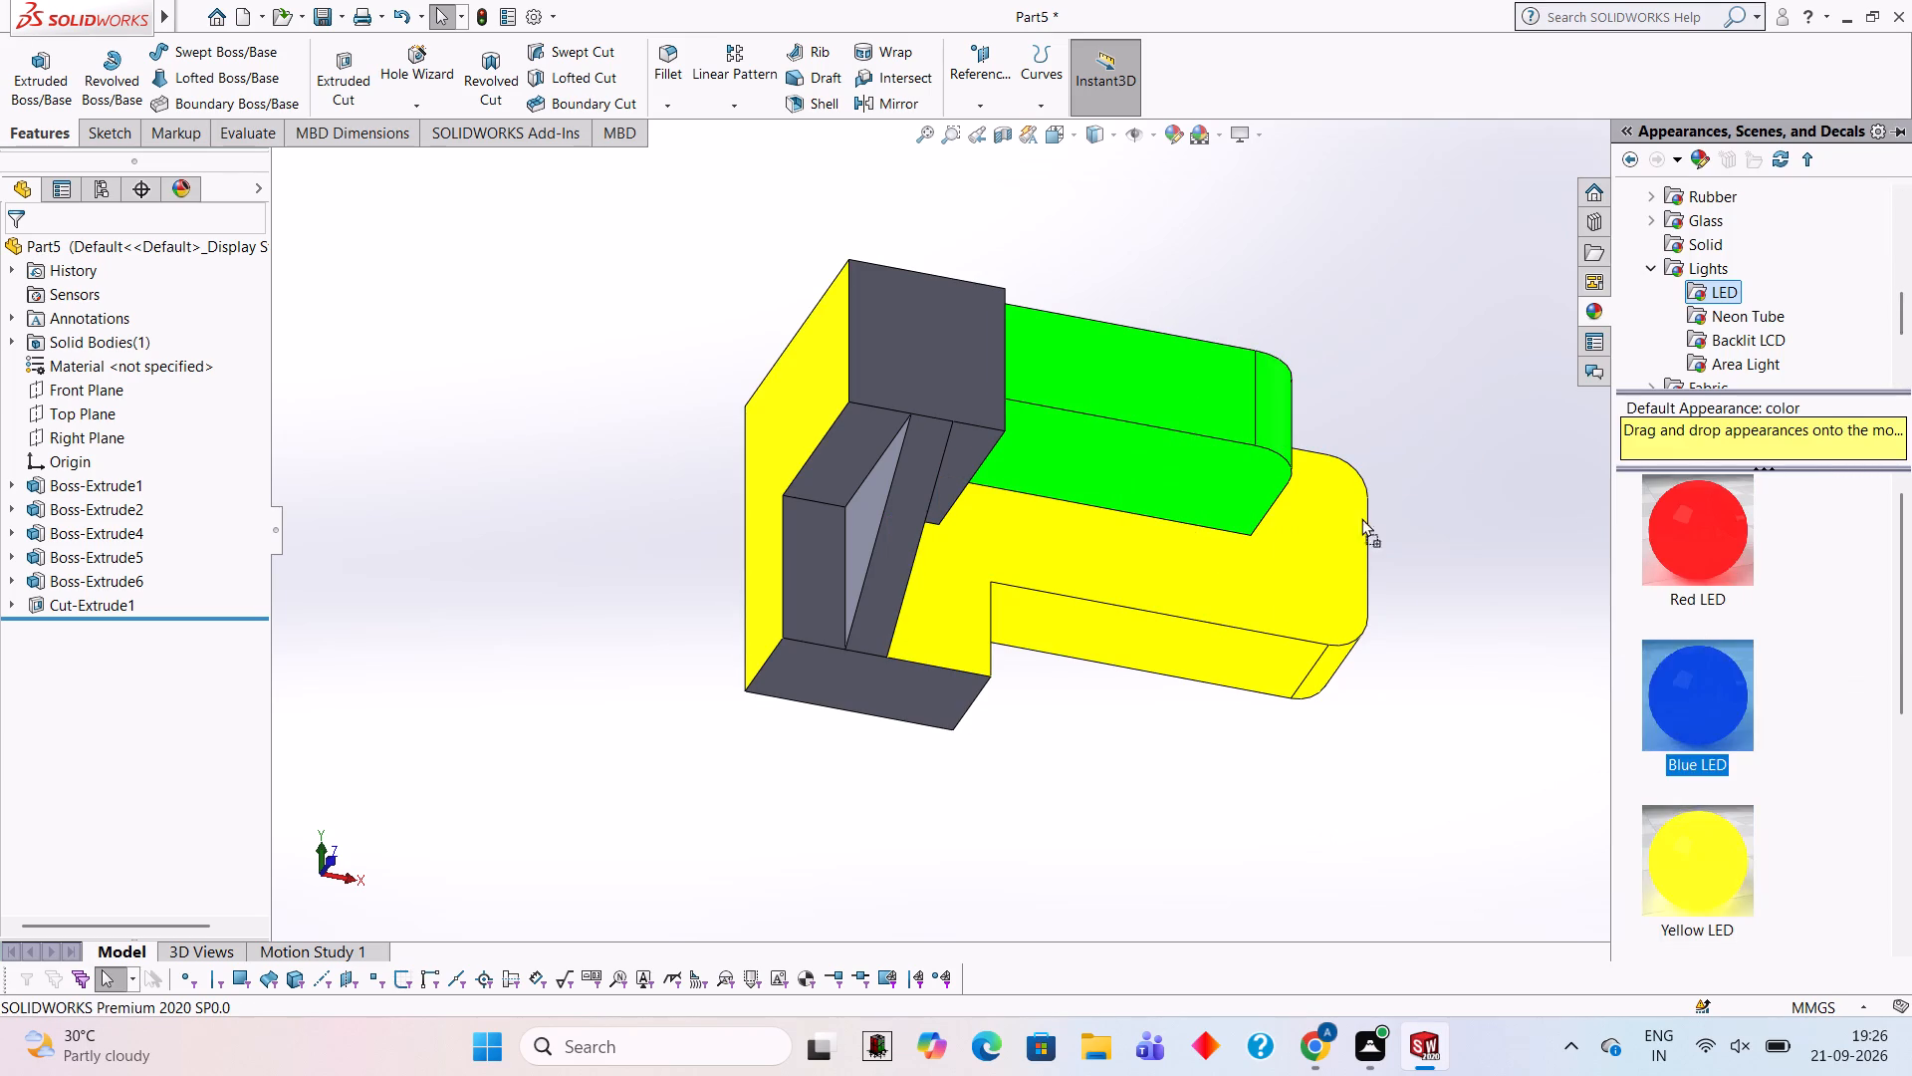
left_click_drag(1361, 518, 957, 307)
left_click(957, 307)
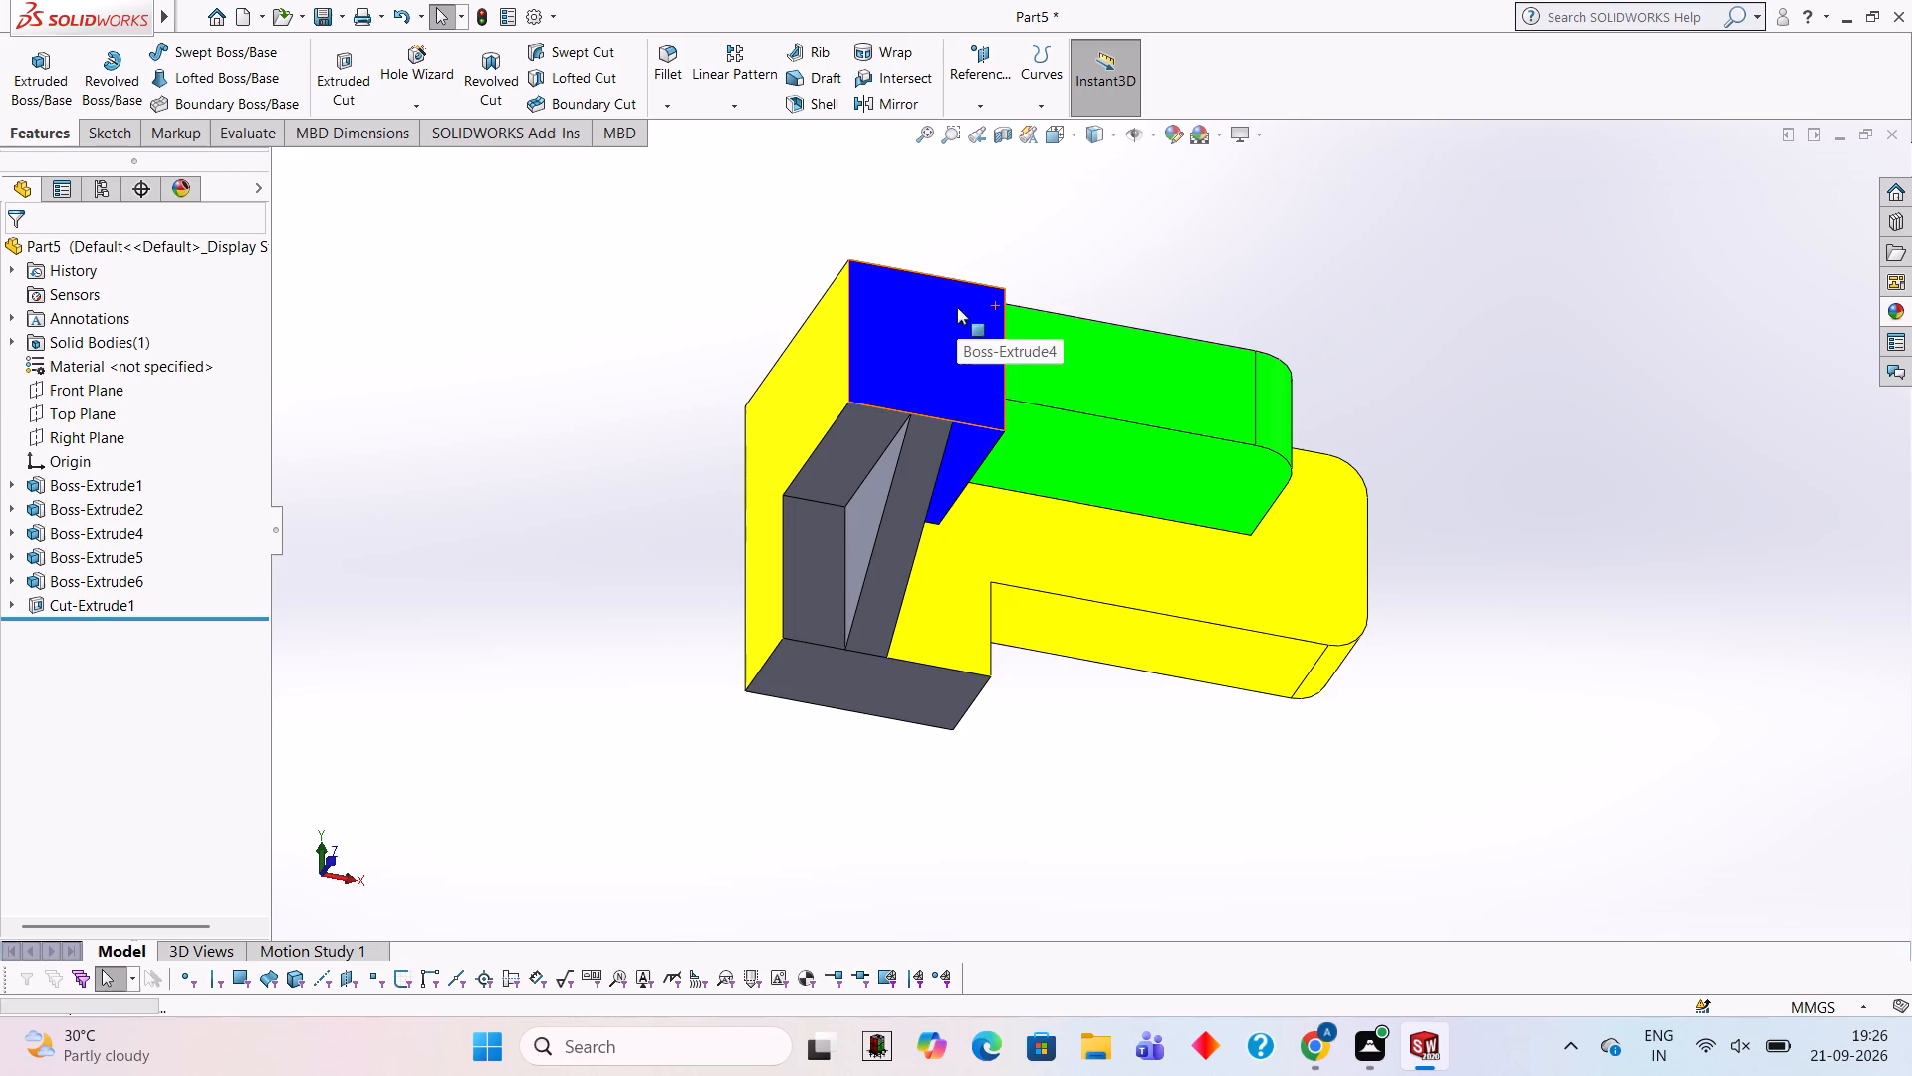
Apply the Blue LED appearance to the cut feature's faces beside the rib.
middle_click_drag(997, 445, 941, 453)
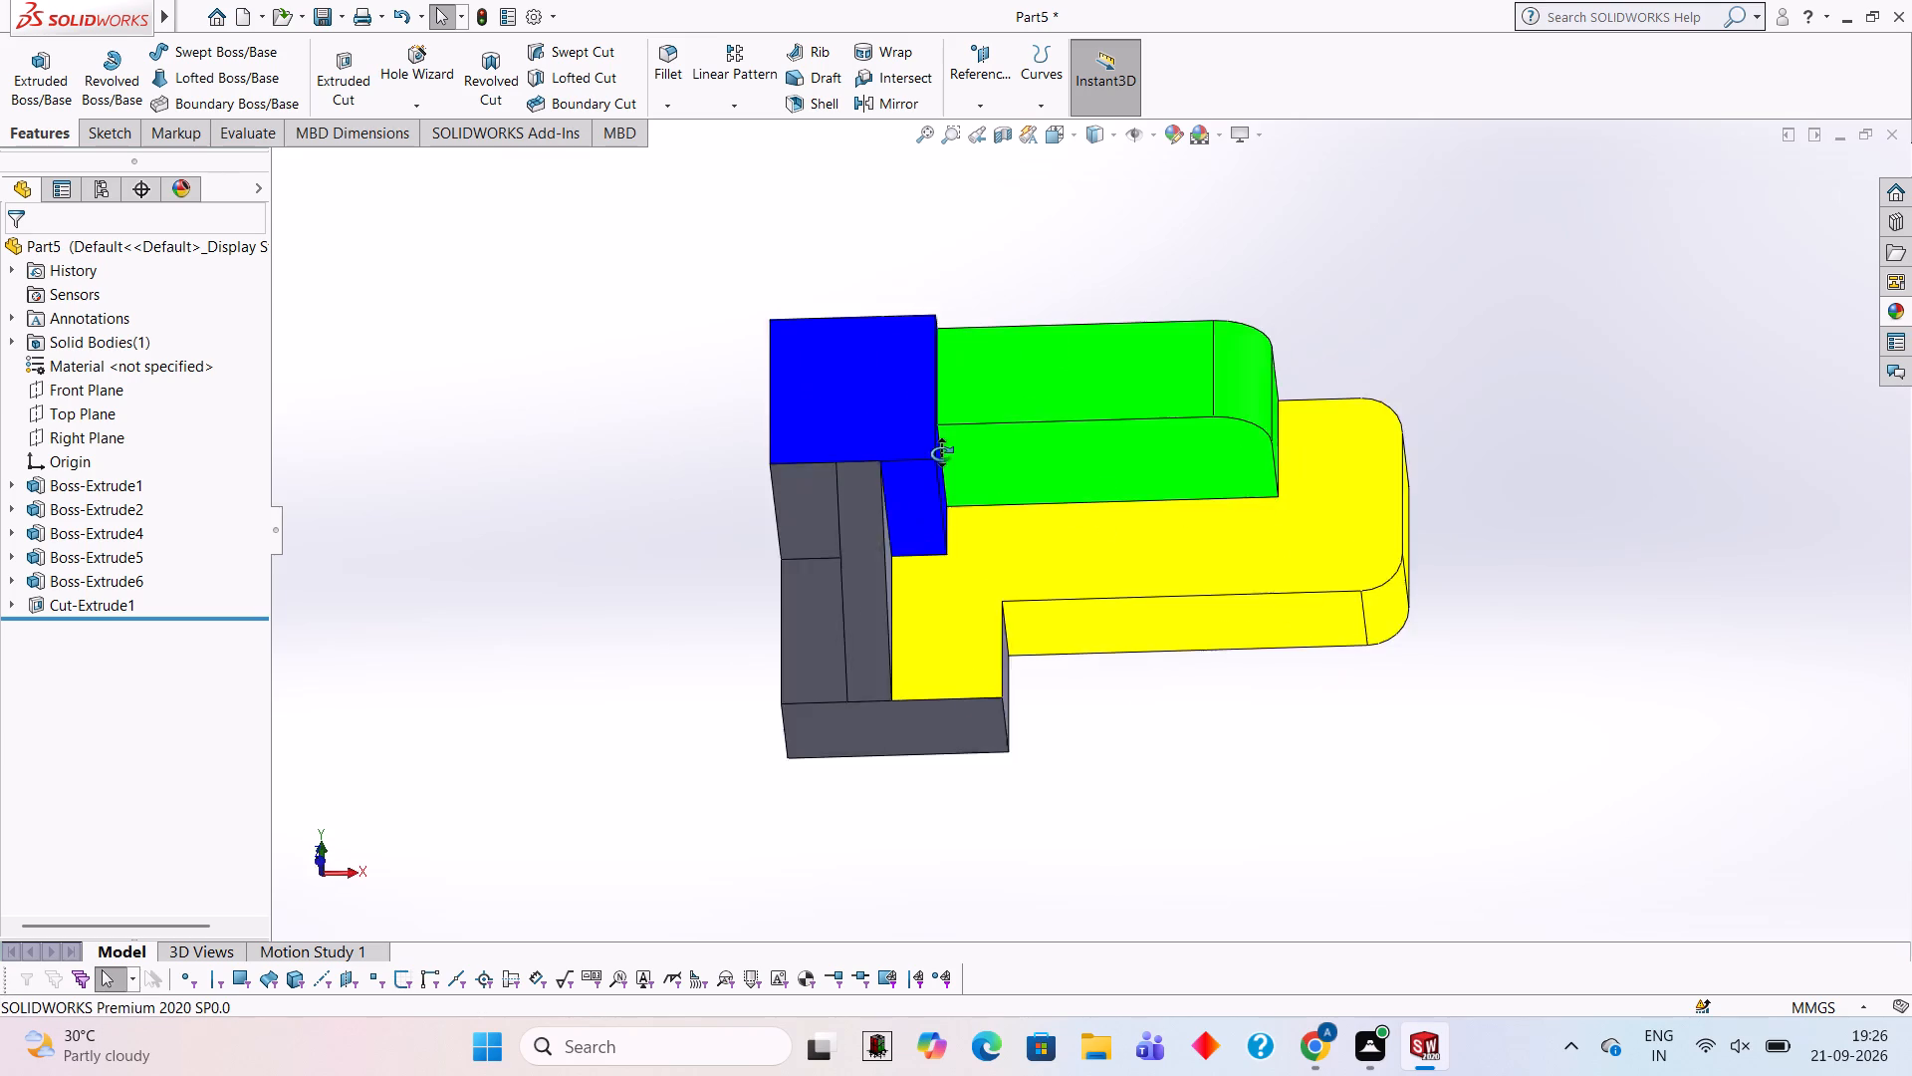
middle_click_drag(941, 453, 973, 365)
scroll(973, 365, "up", 1)
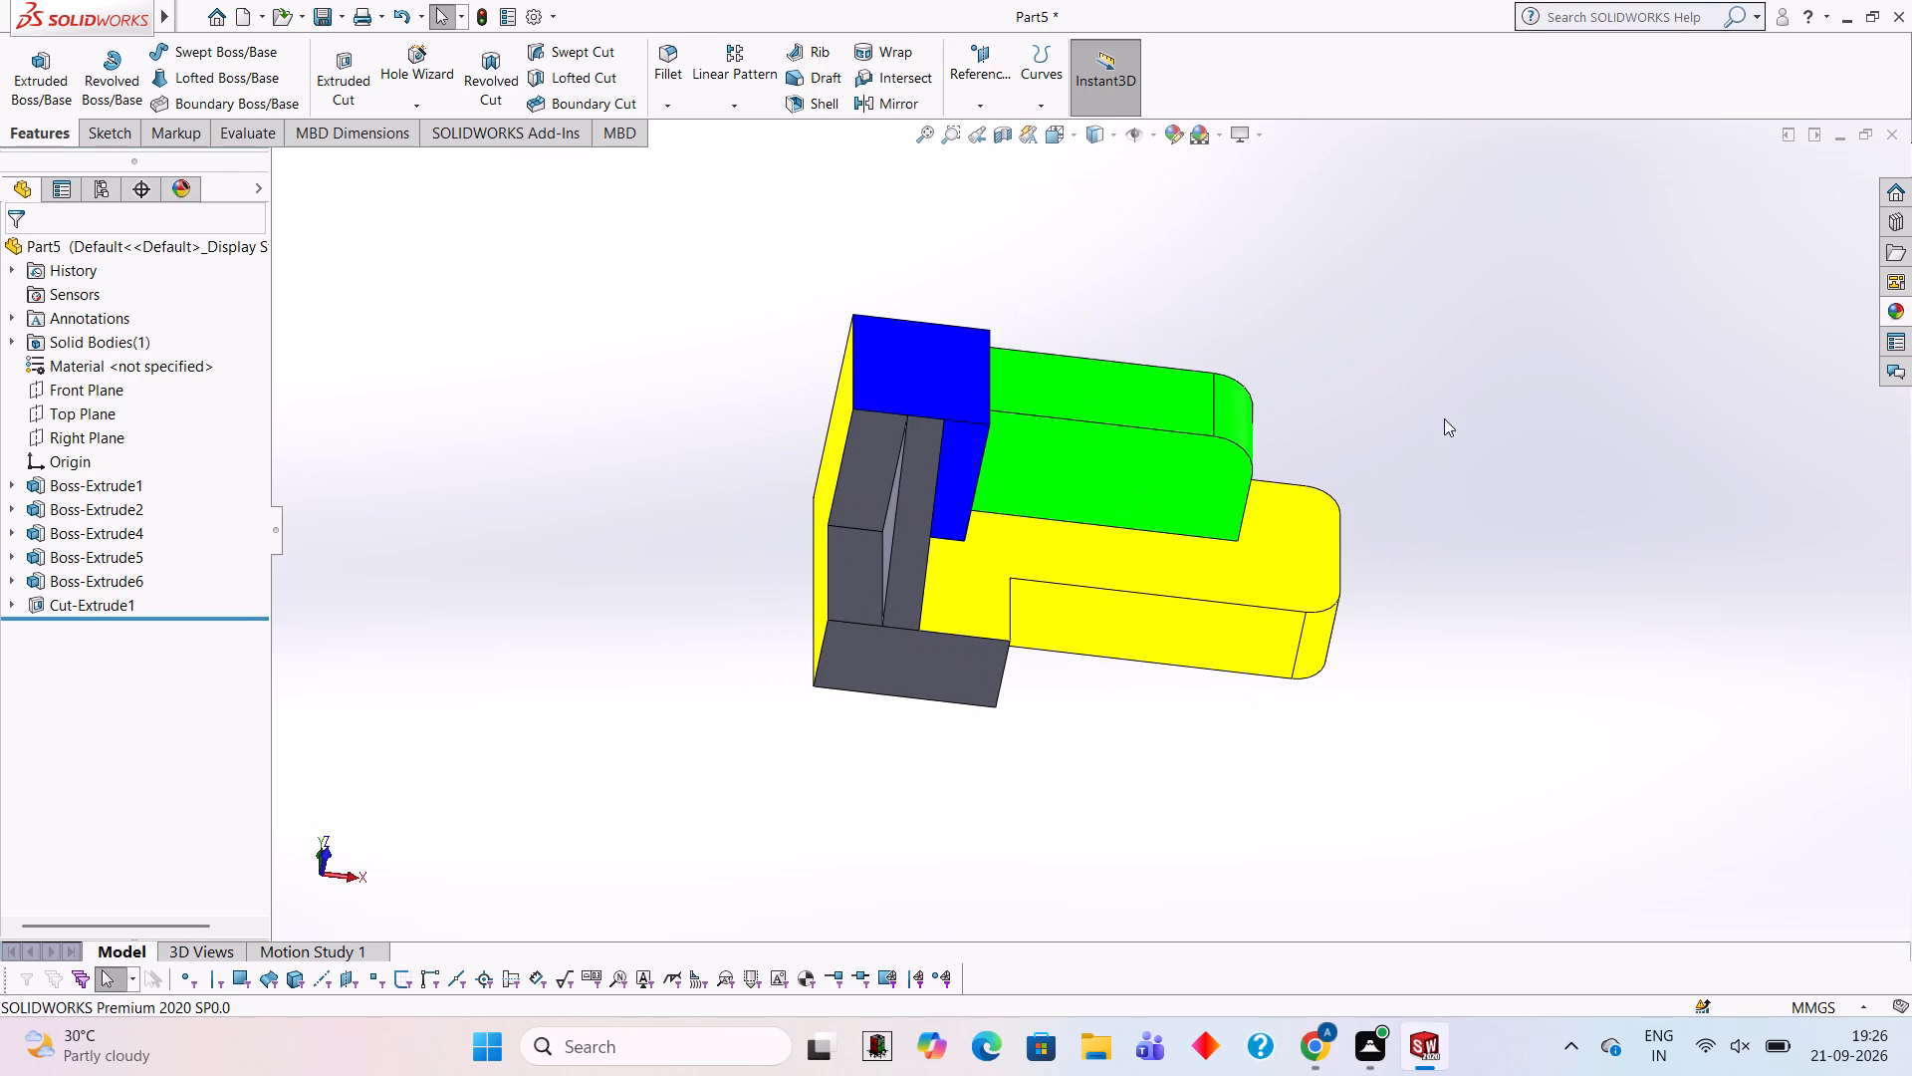
middle_click_drag(1242, 315, 1256, 350)
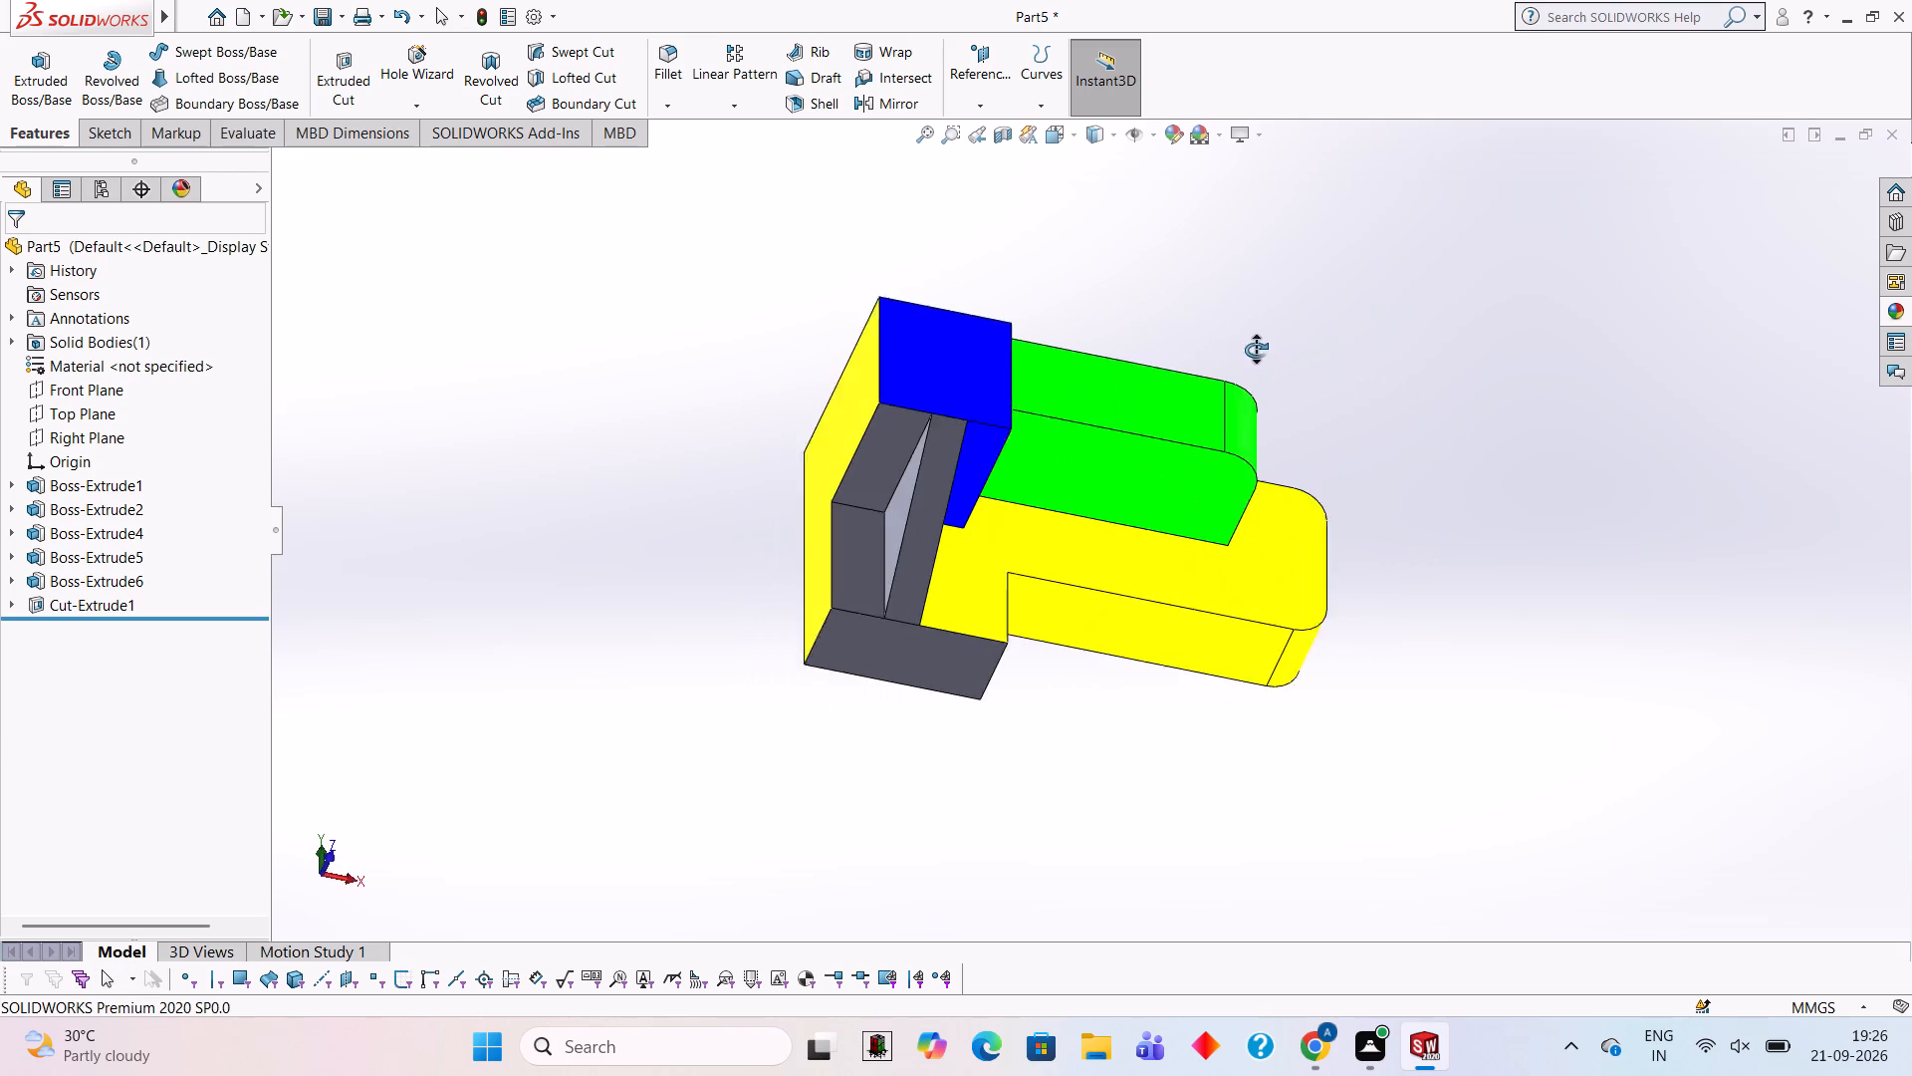
middle_click_drag(1256, 350, 1248, 350)
left_click(1893, 313)
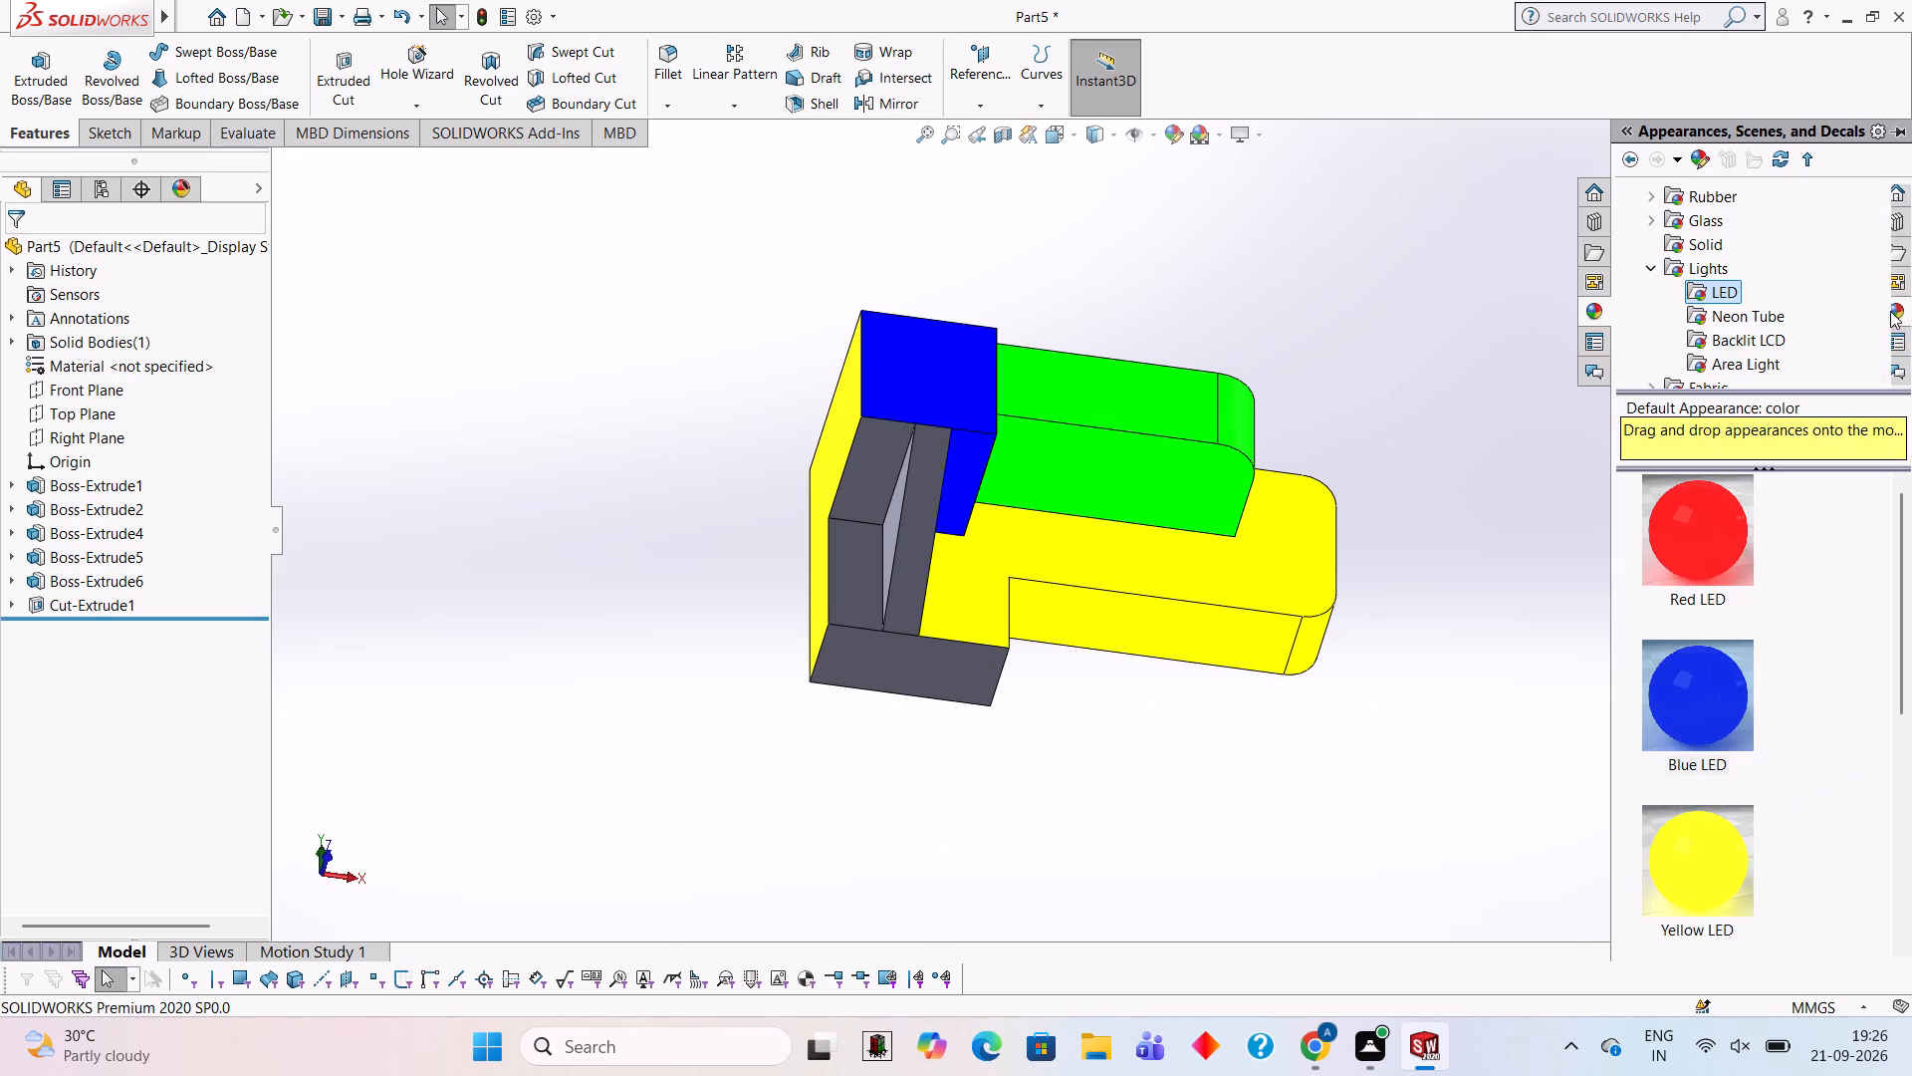
left_click_drag(1729, 686, 863, 469)
left_click(863, 469)
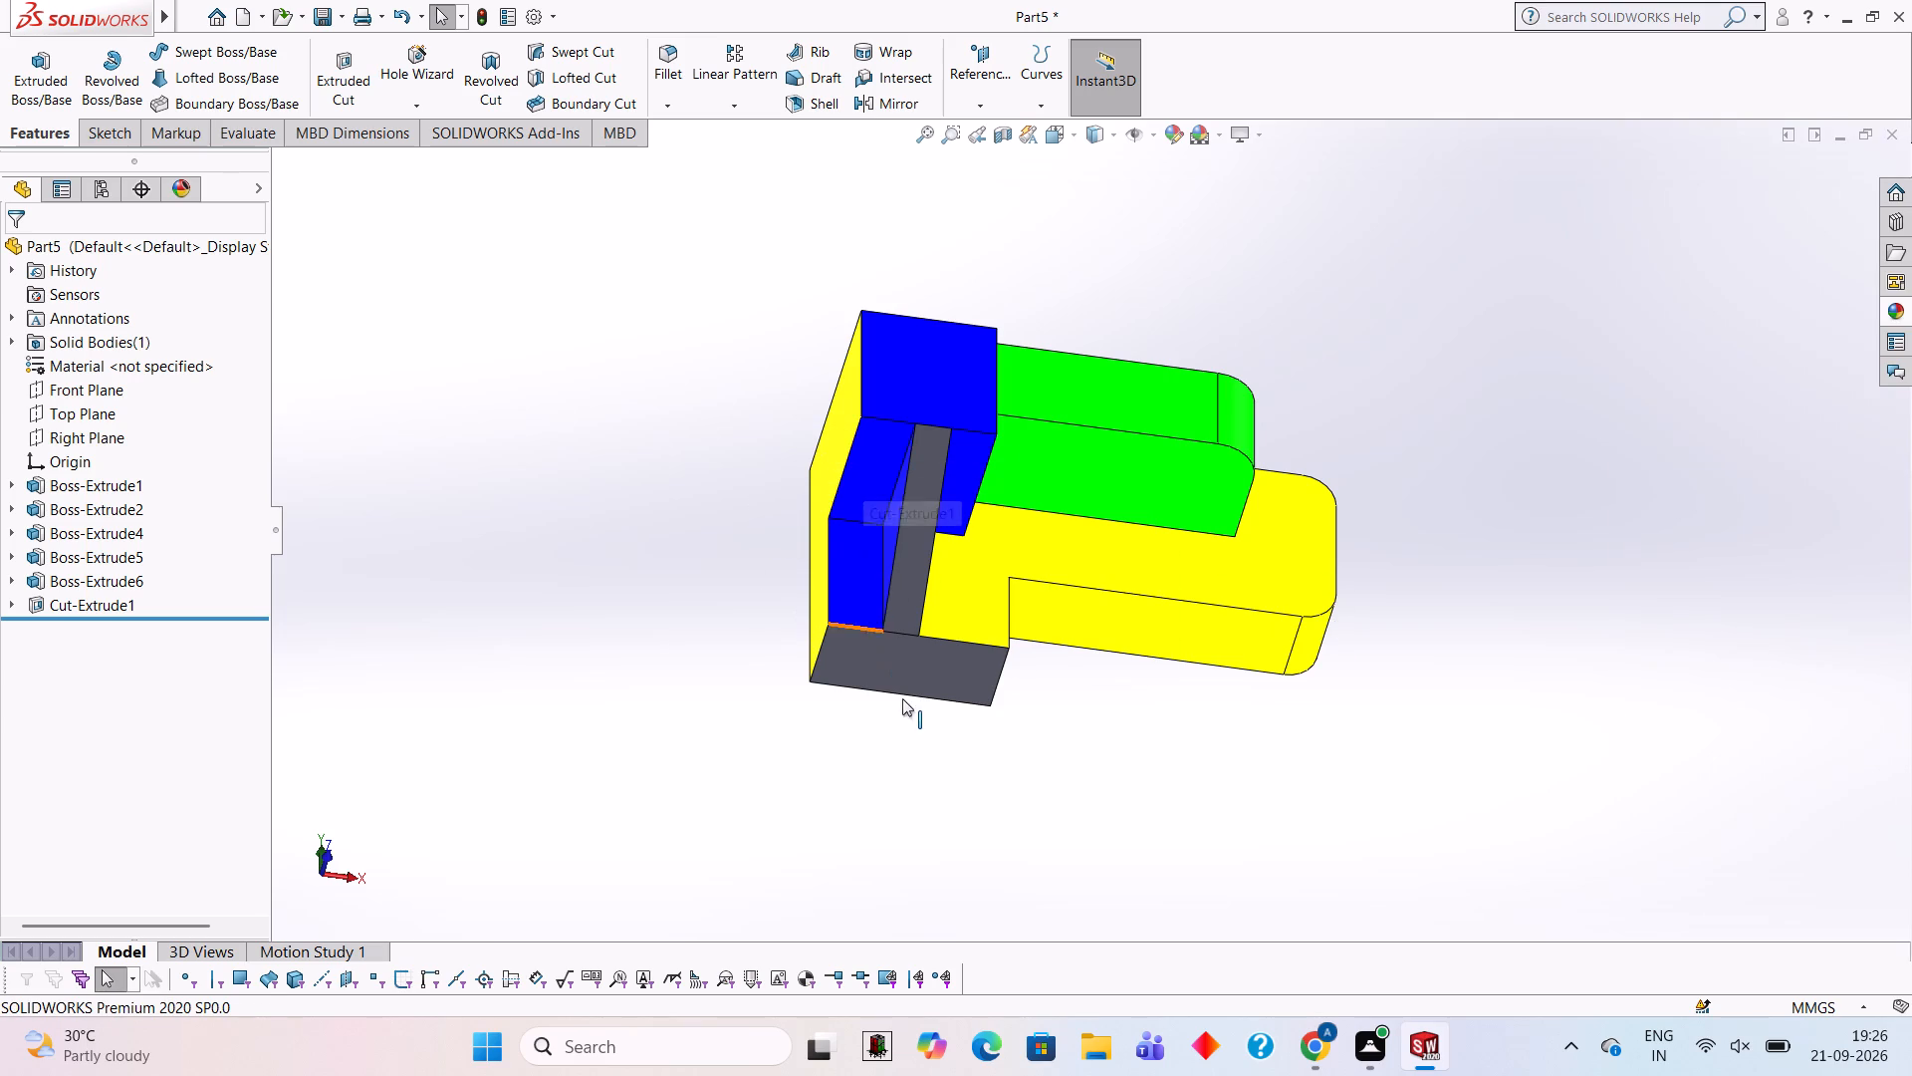
key("Escape")
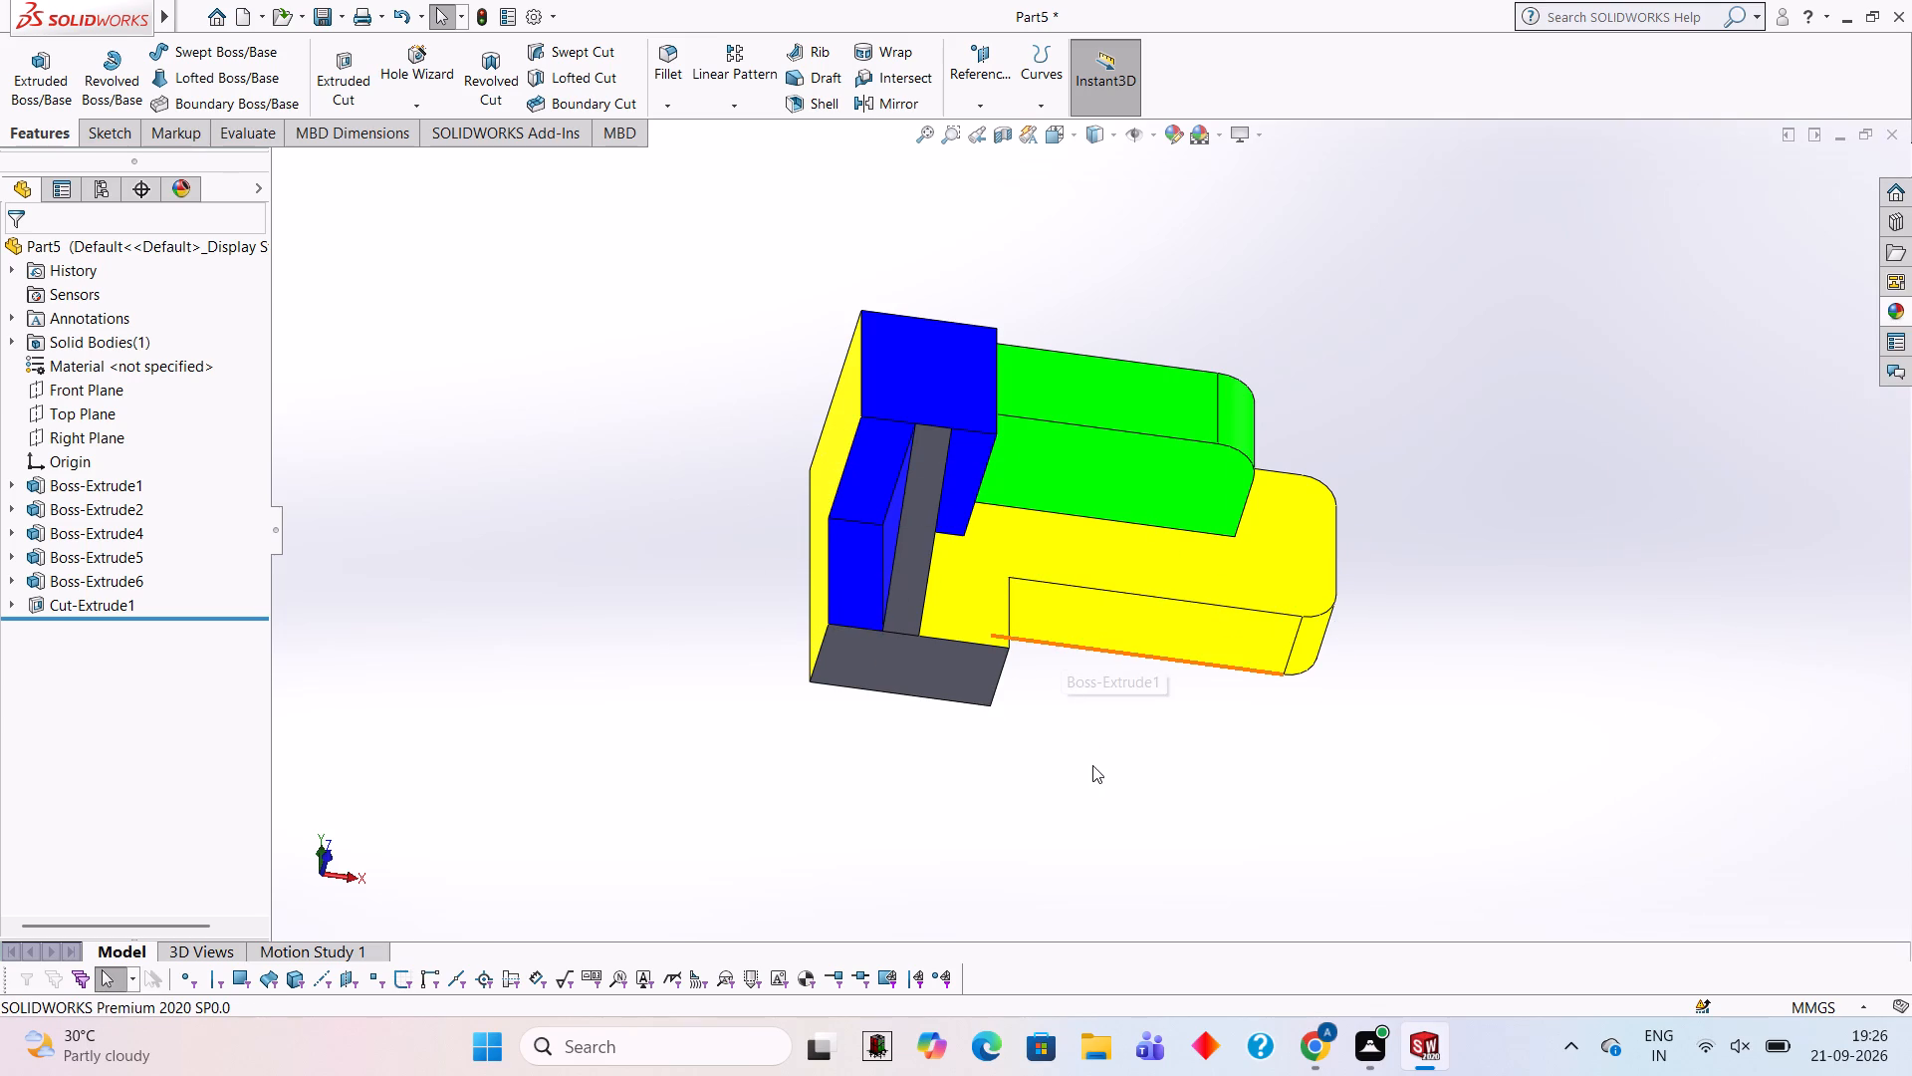
Apply the Yellow LED appearance to only the cut's upright face on the block beside the rib.
middle_click_drag(1094, 765, 1029, 658)
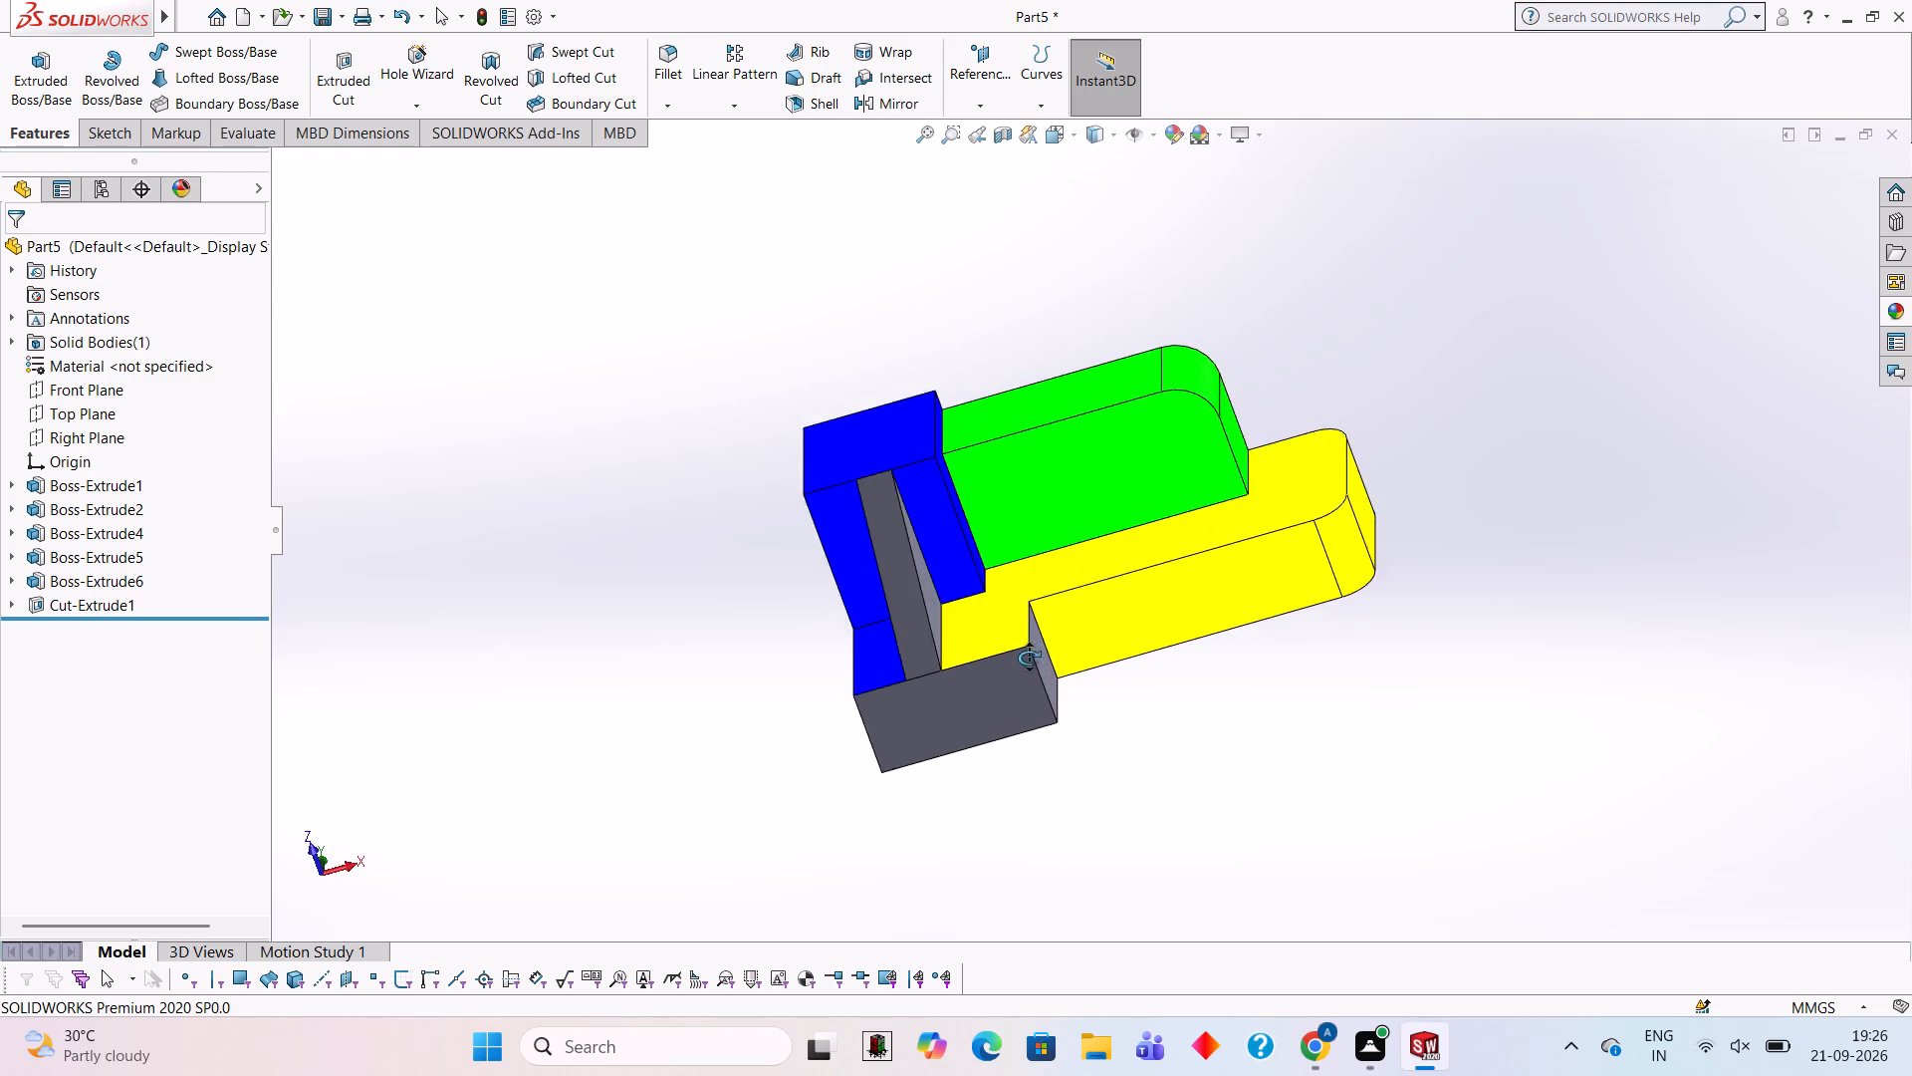
middle_click_drag(1029, 658, 1097, 680)
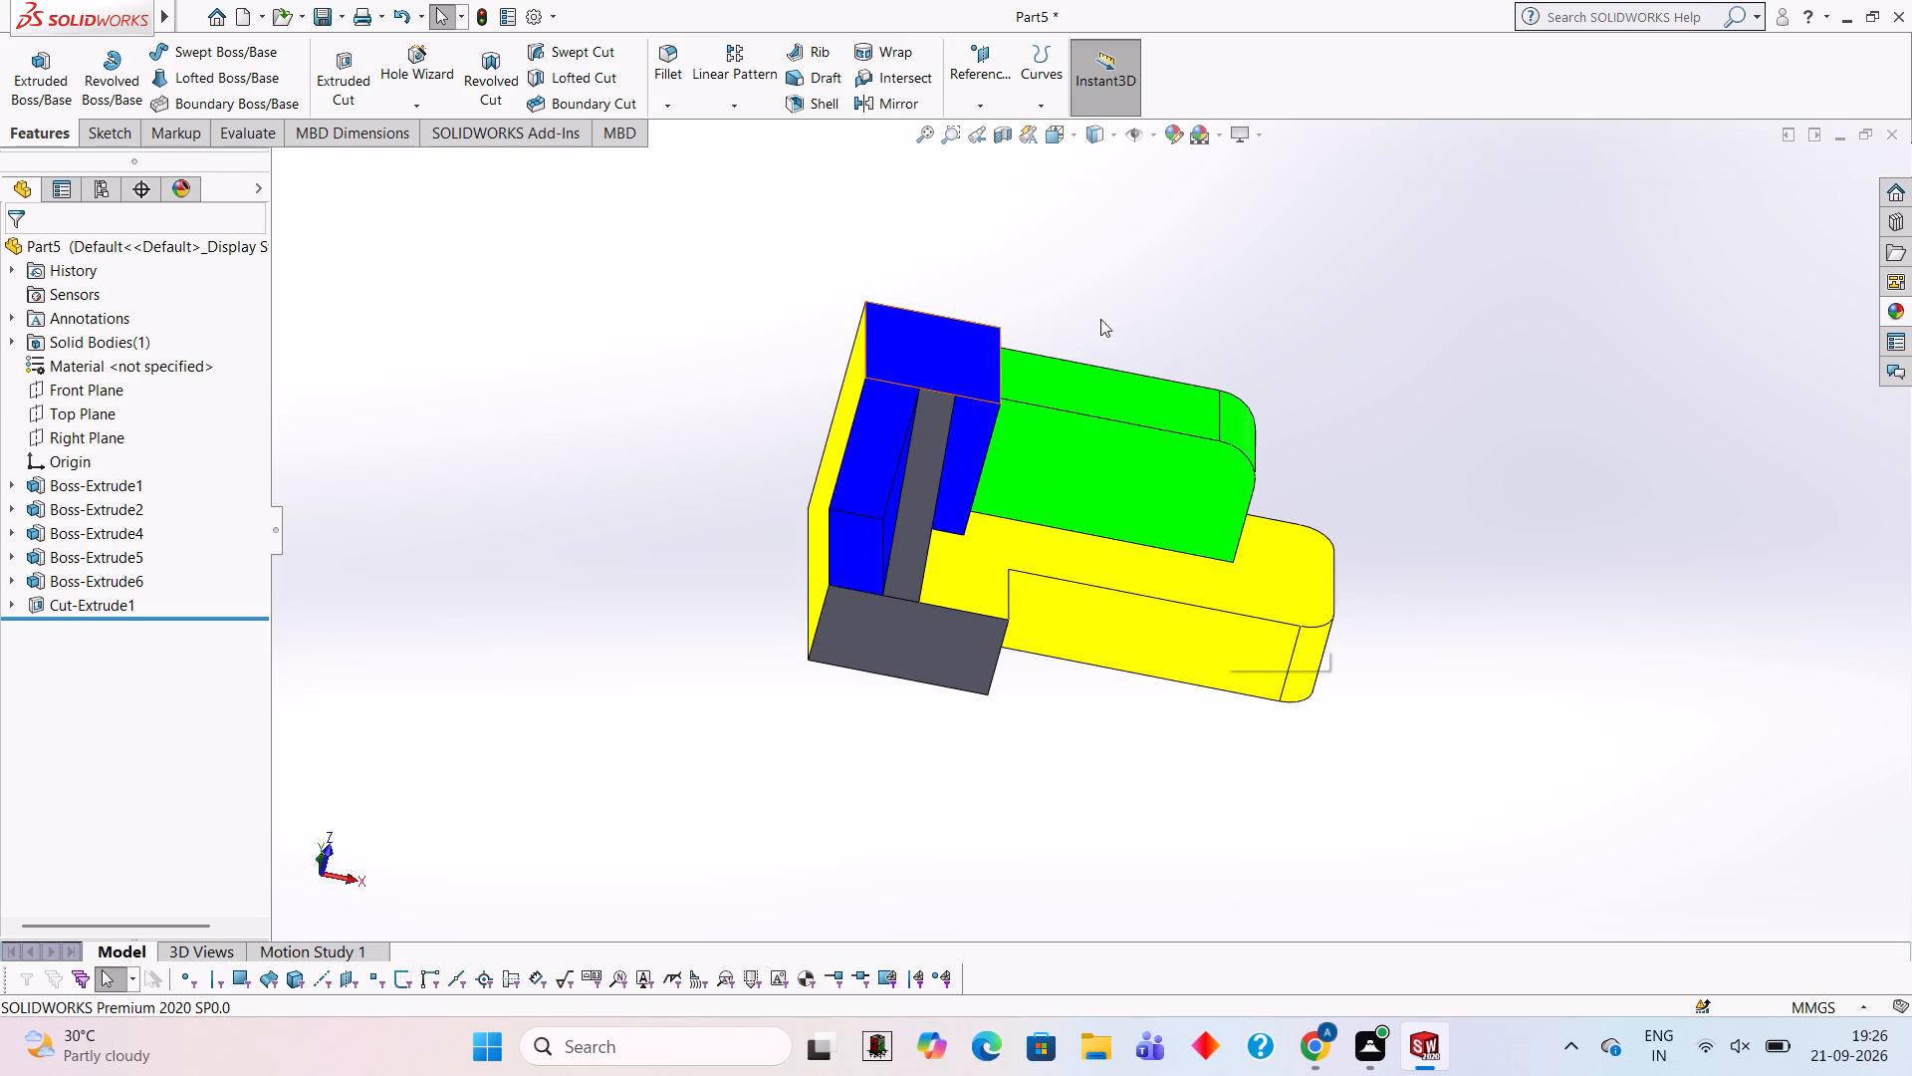
scroll(803, 618, "down", 2)
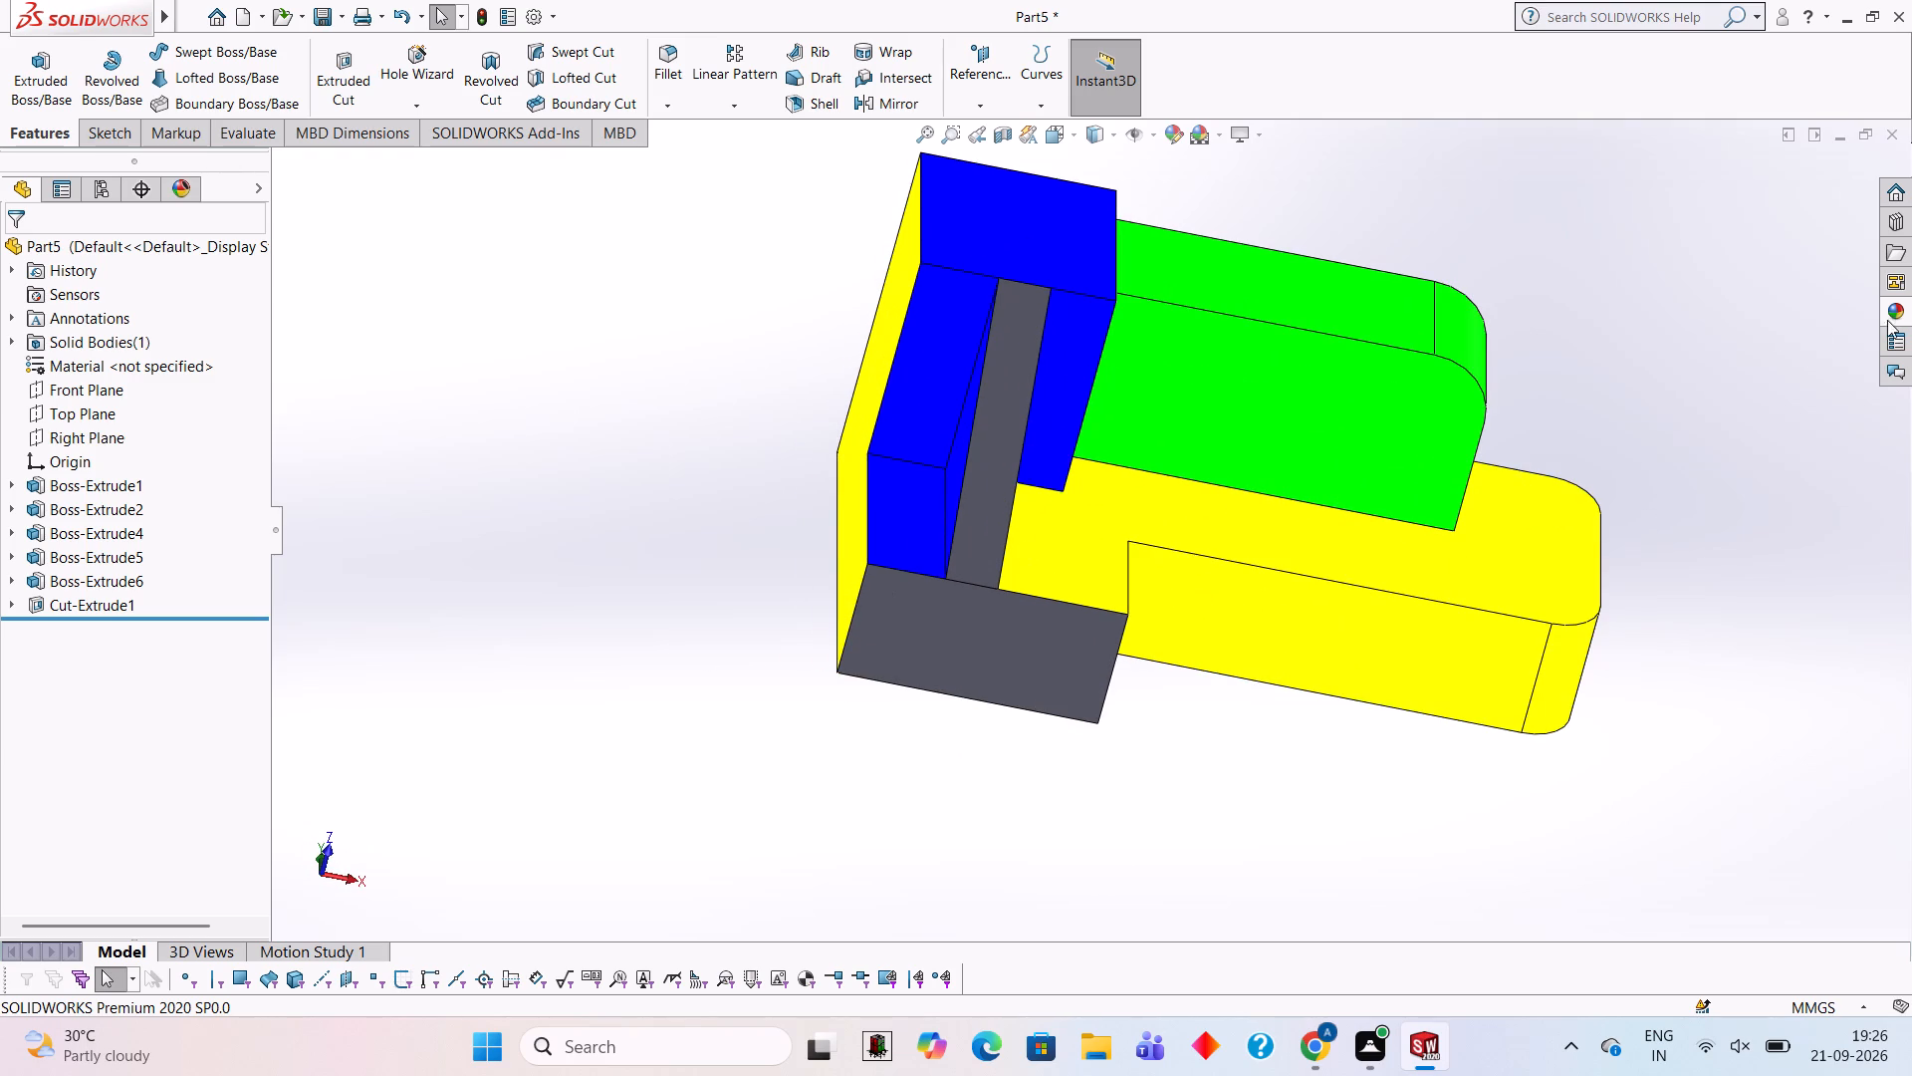
left_click(1906, 320)
left_click_drag(1729, 848, 1363, 749)
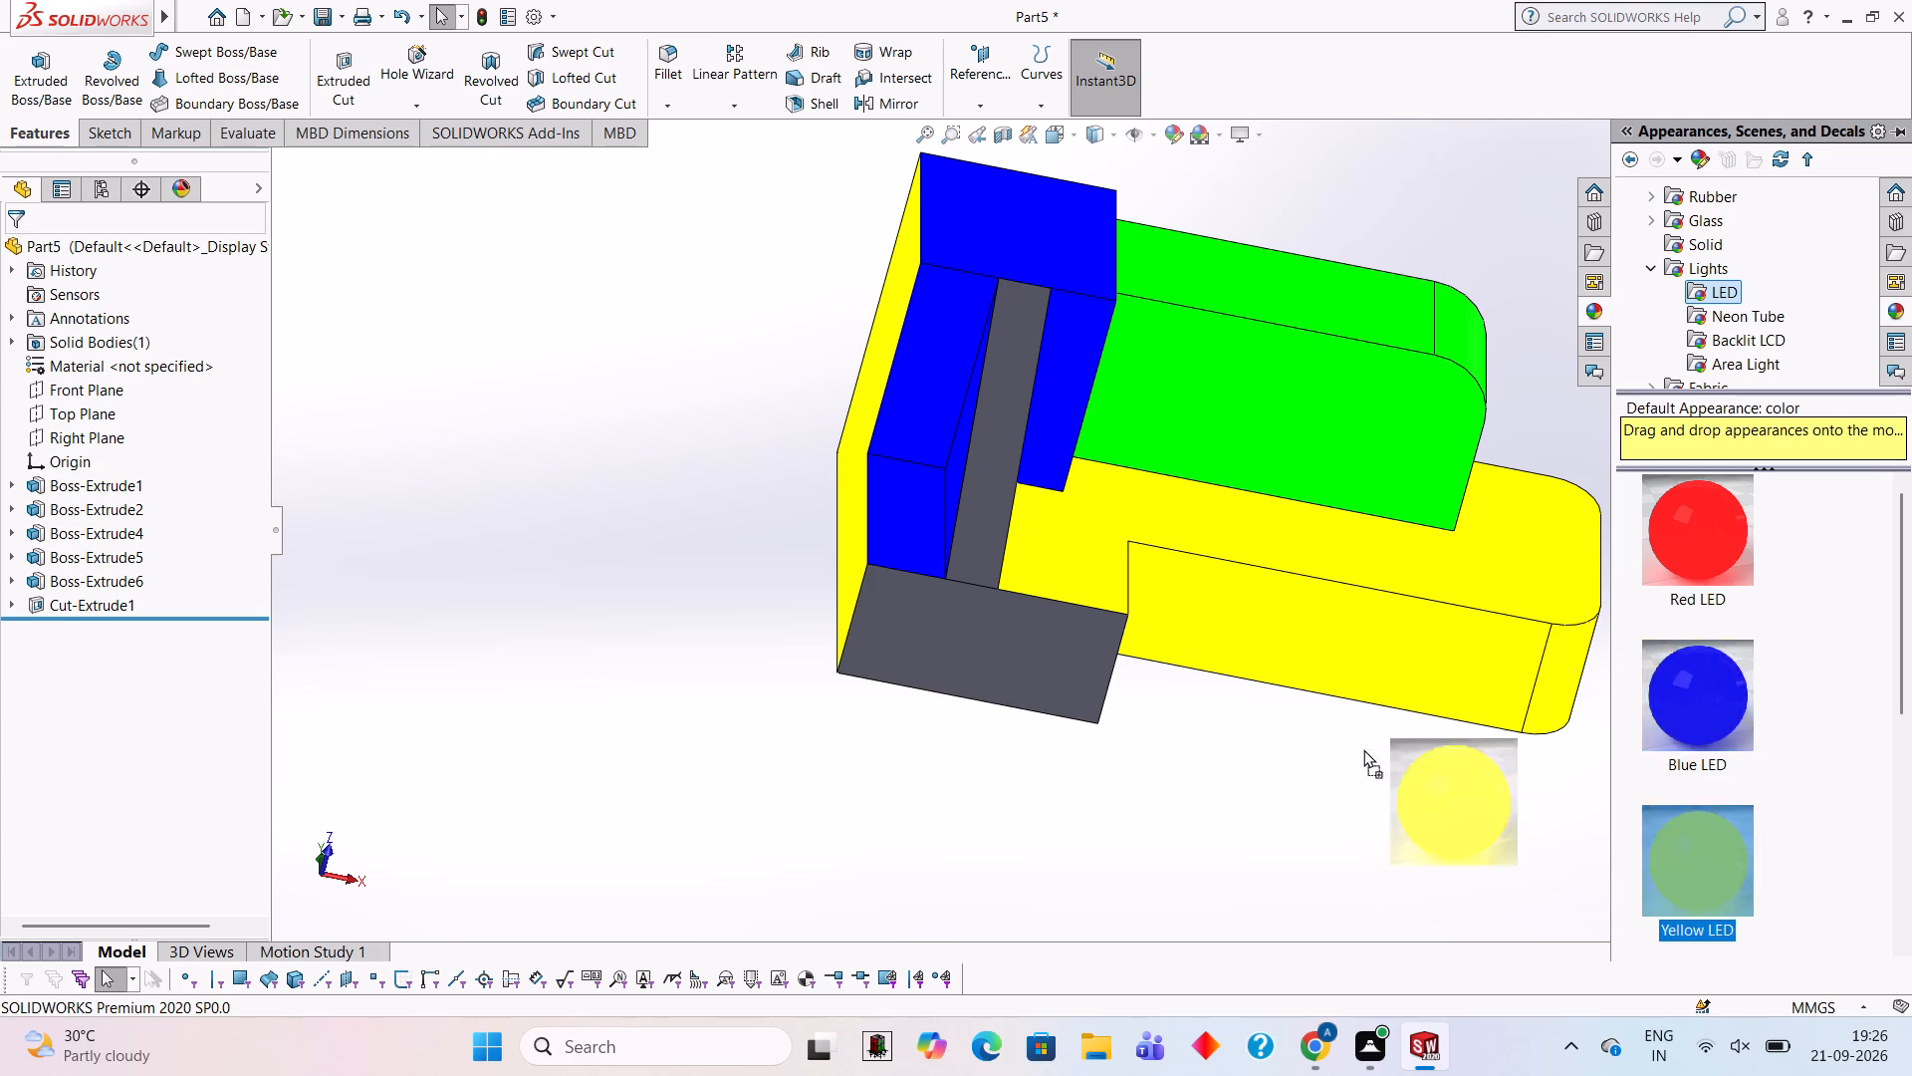
left_click_drag(1363, 749, 927, 510)
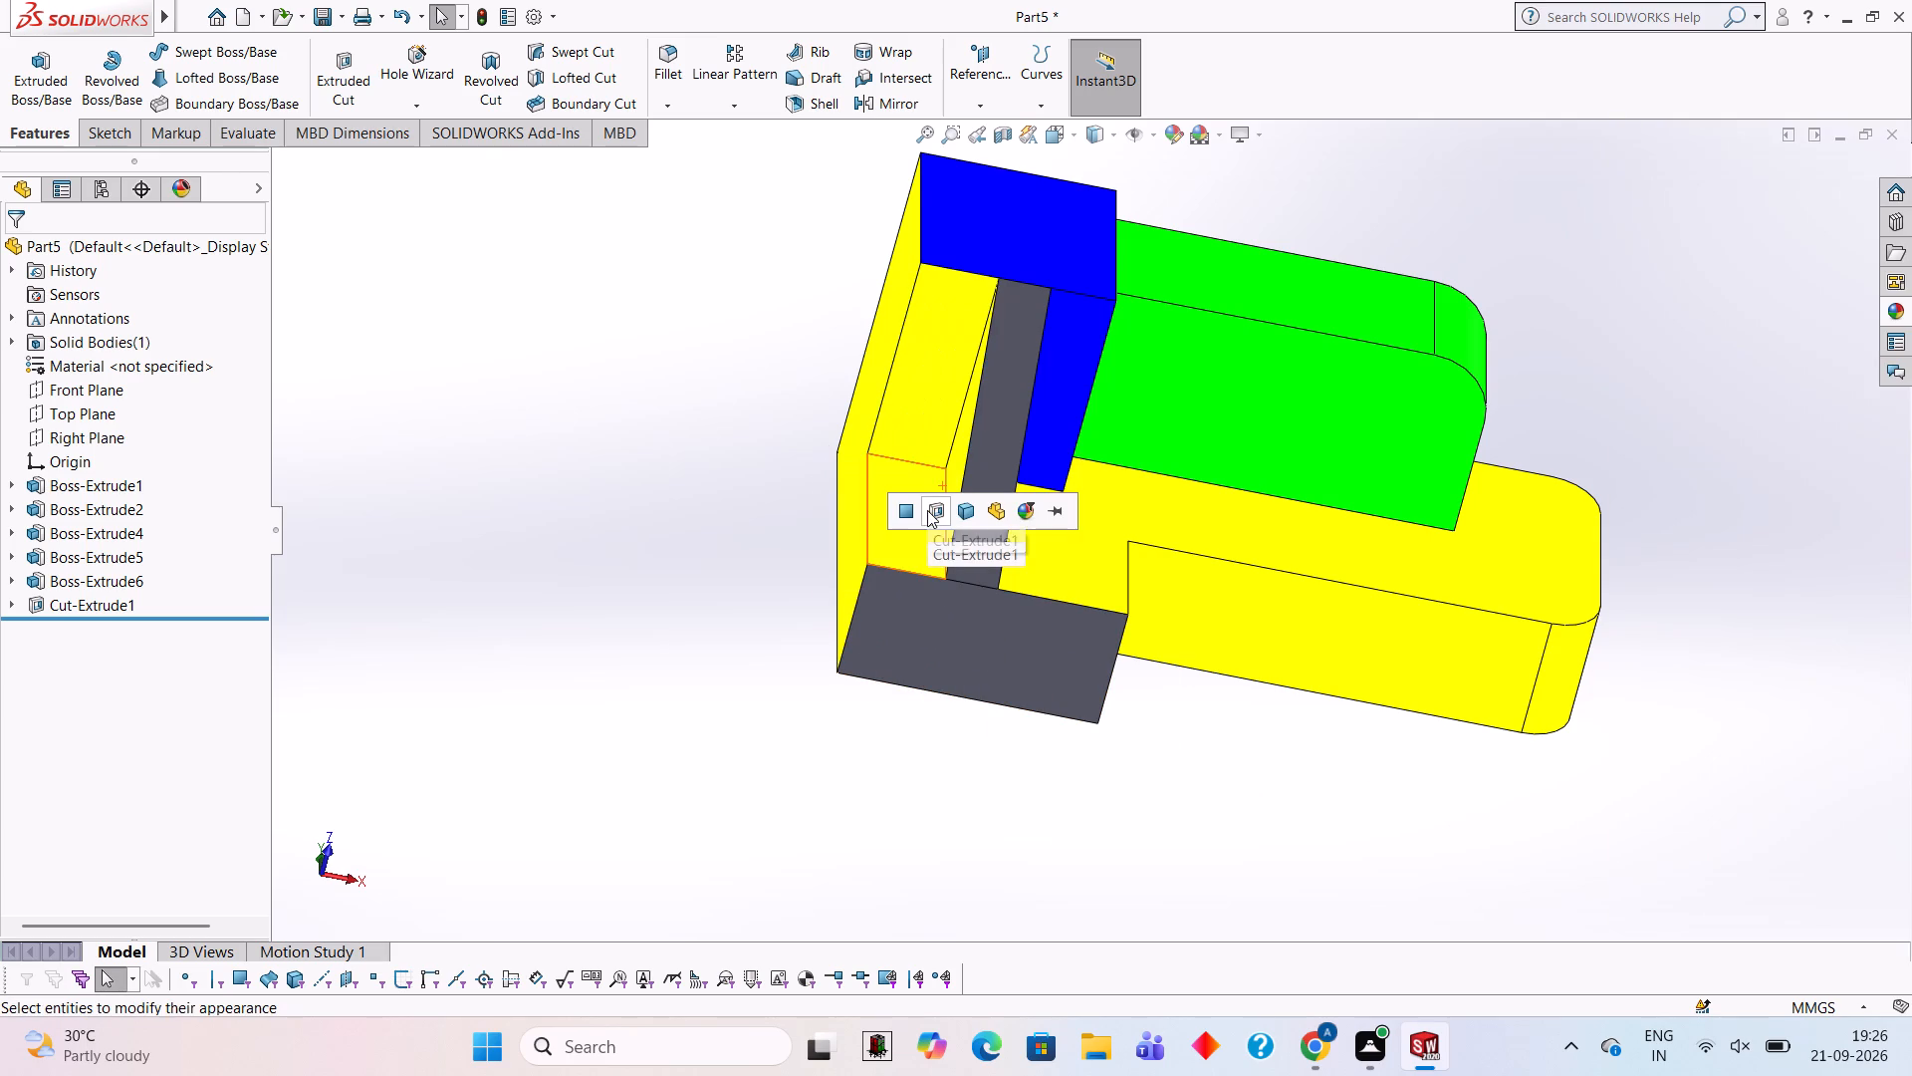
left_click(907, 511)
left_click(1518, 817)
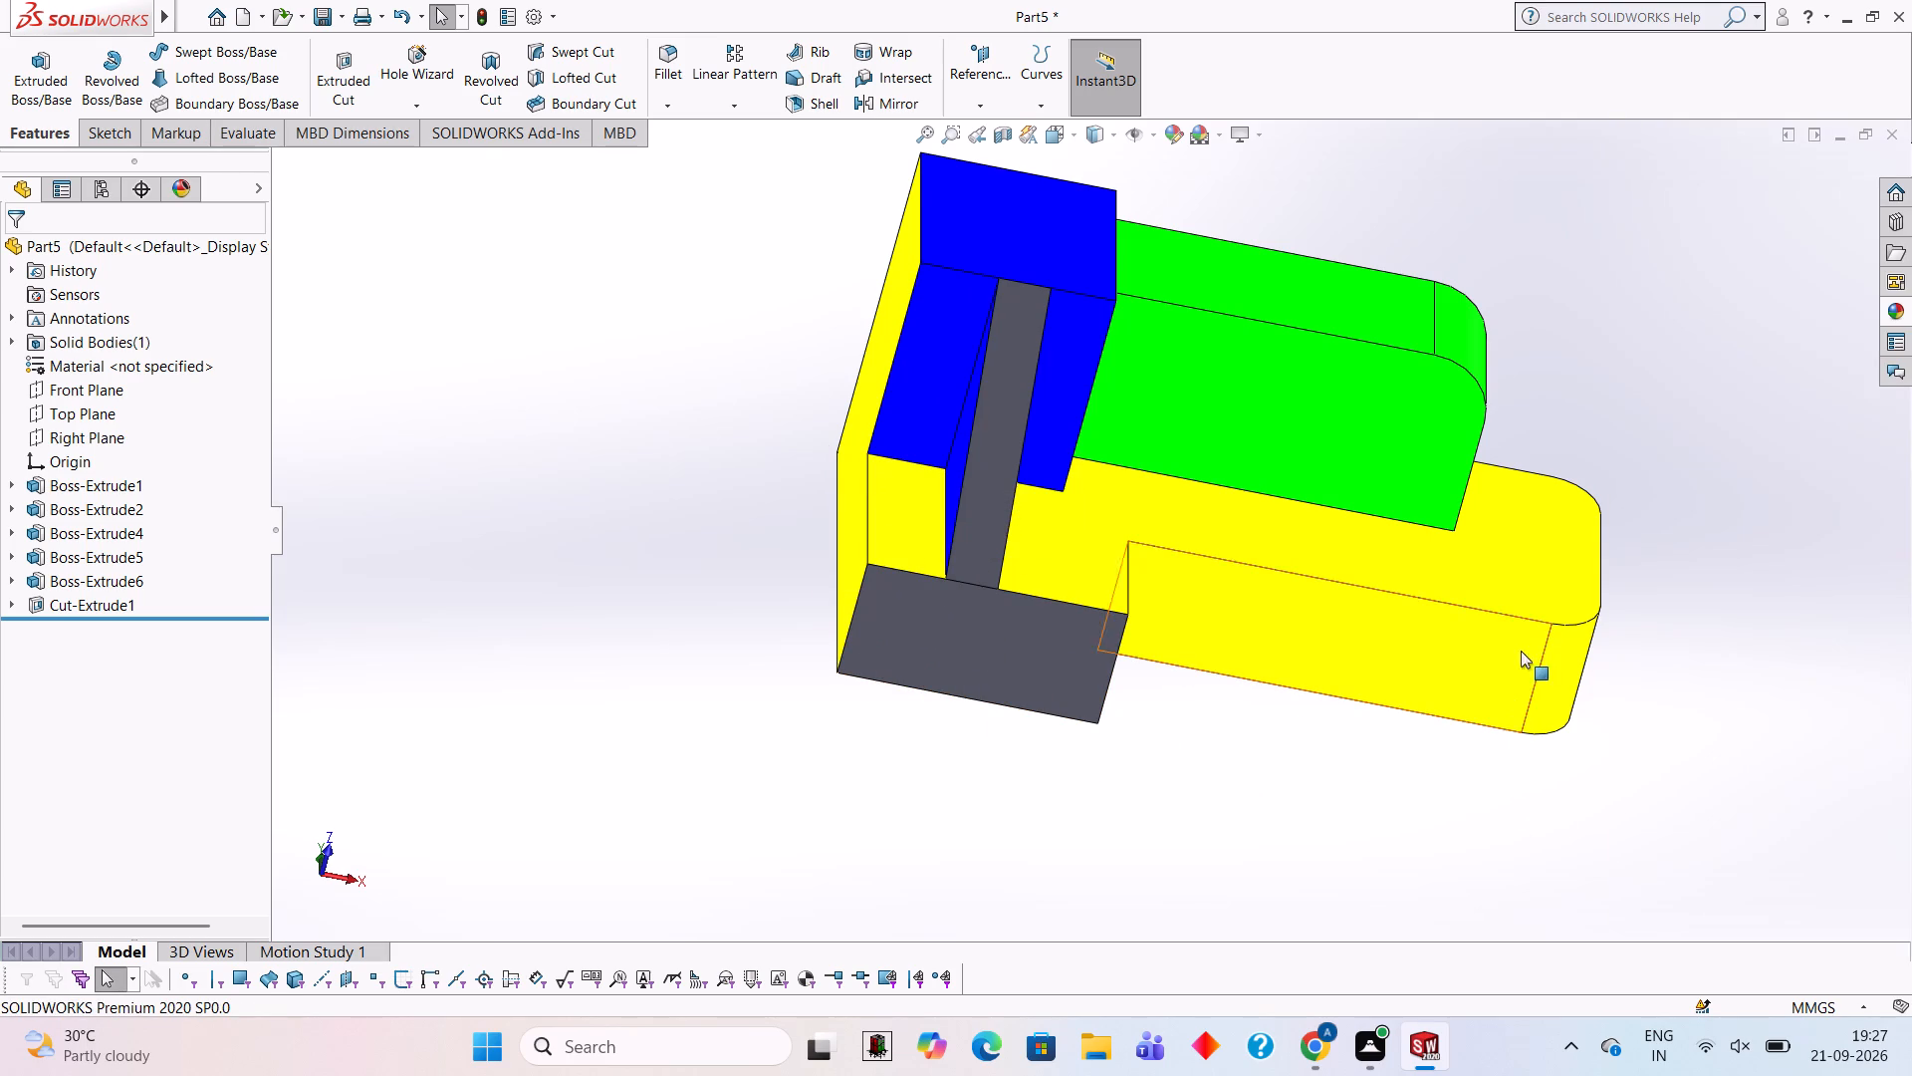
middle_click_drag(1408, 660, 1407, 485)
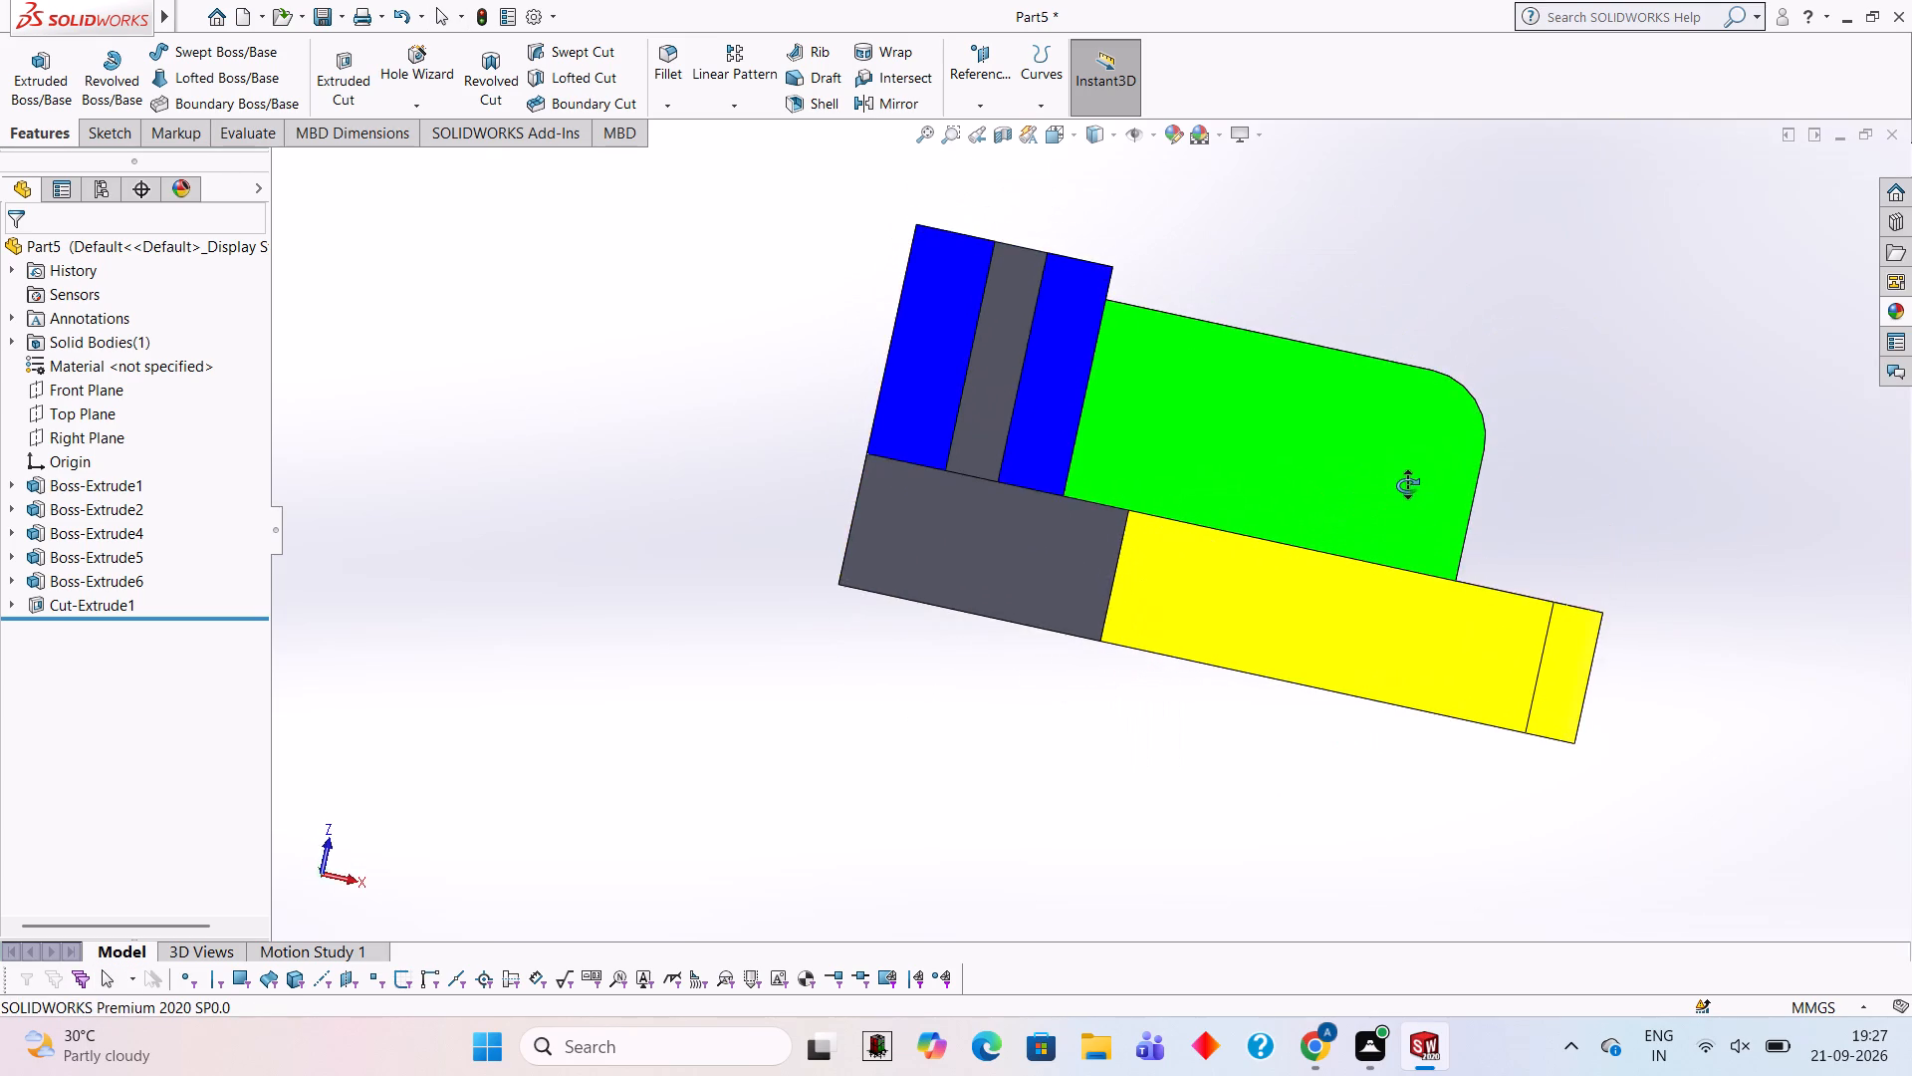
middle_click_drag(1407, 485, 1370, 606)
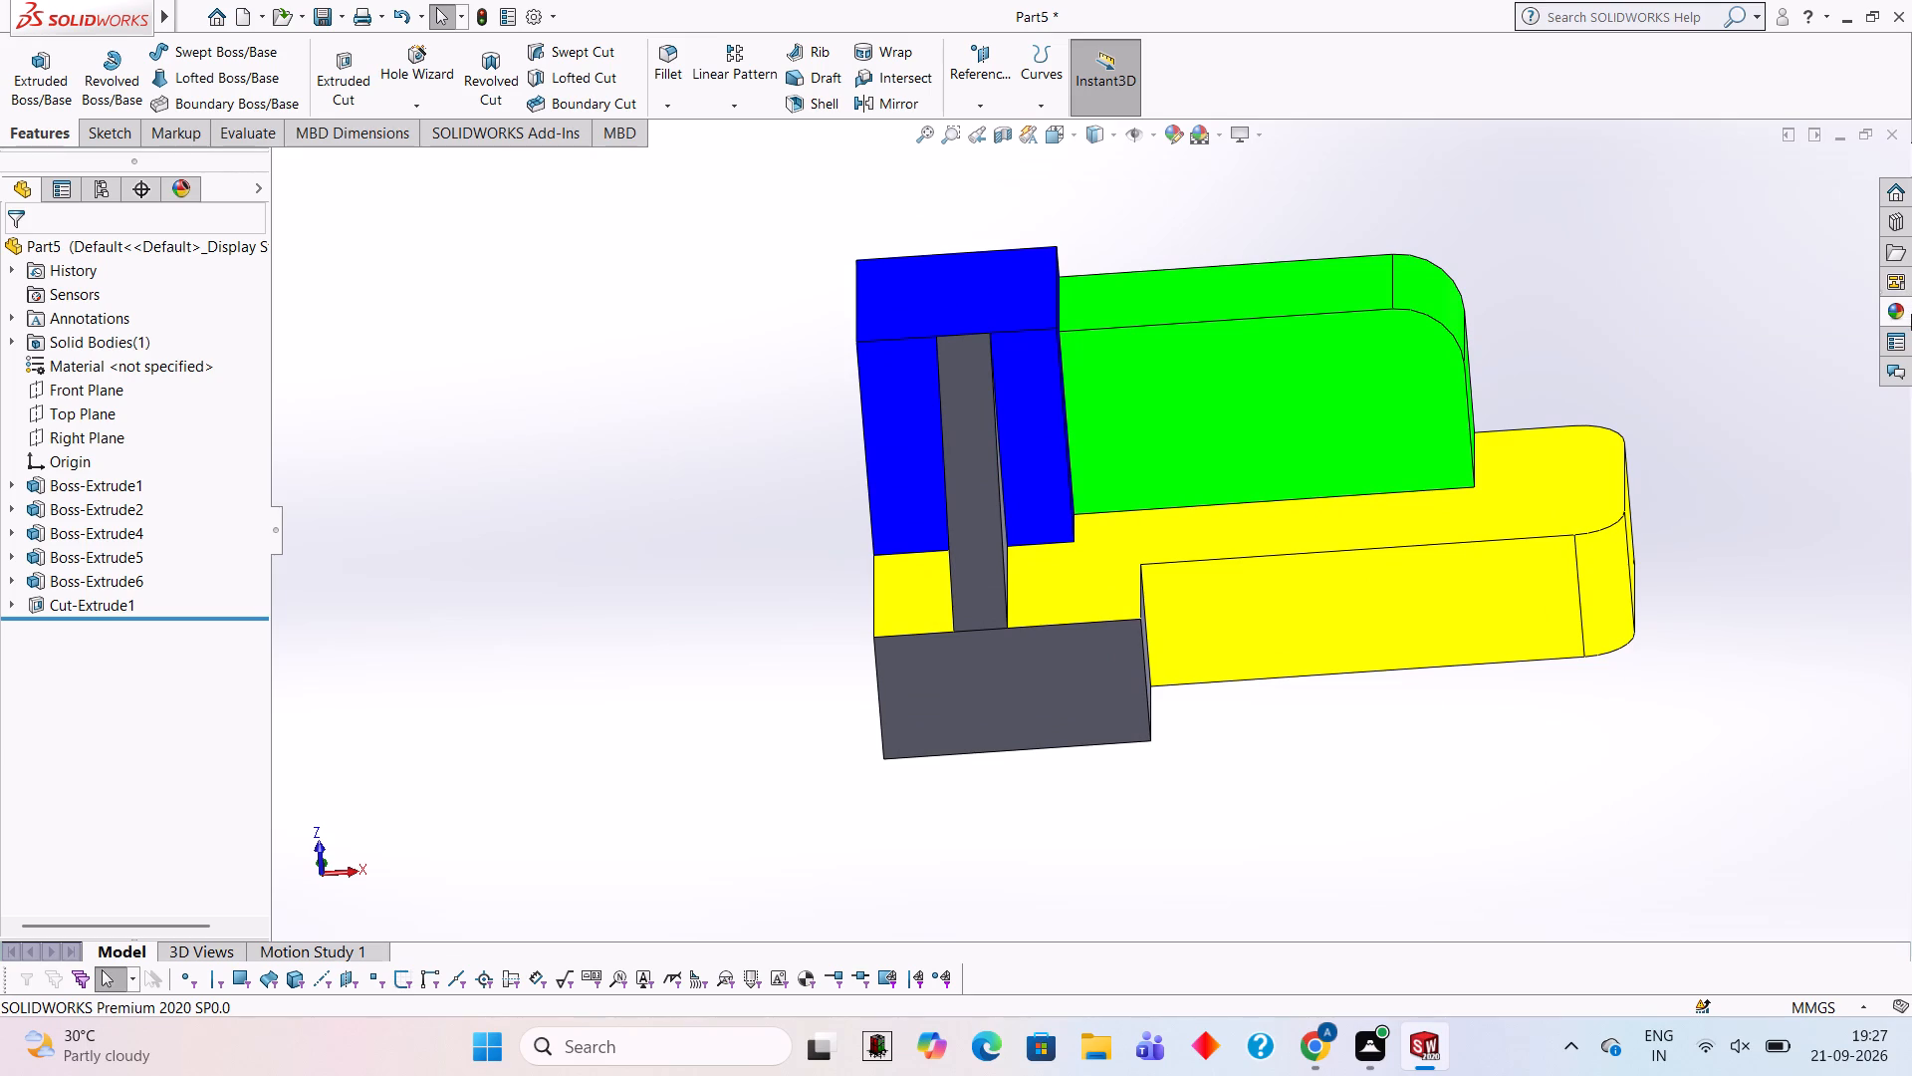
Apply the Yellow LED appearance to the leg's bottom face and its uncoloured side face below the rounded-end block.
left_click(1911, 314)
left_click_drag(1699, 847, 1124, 696)
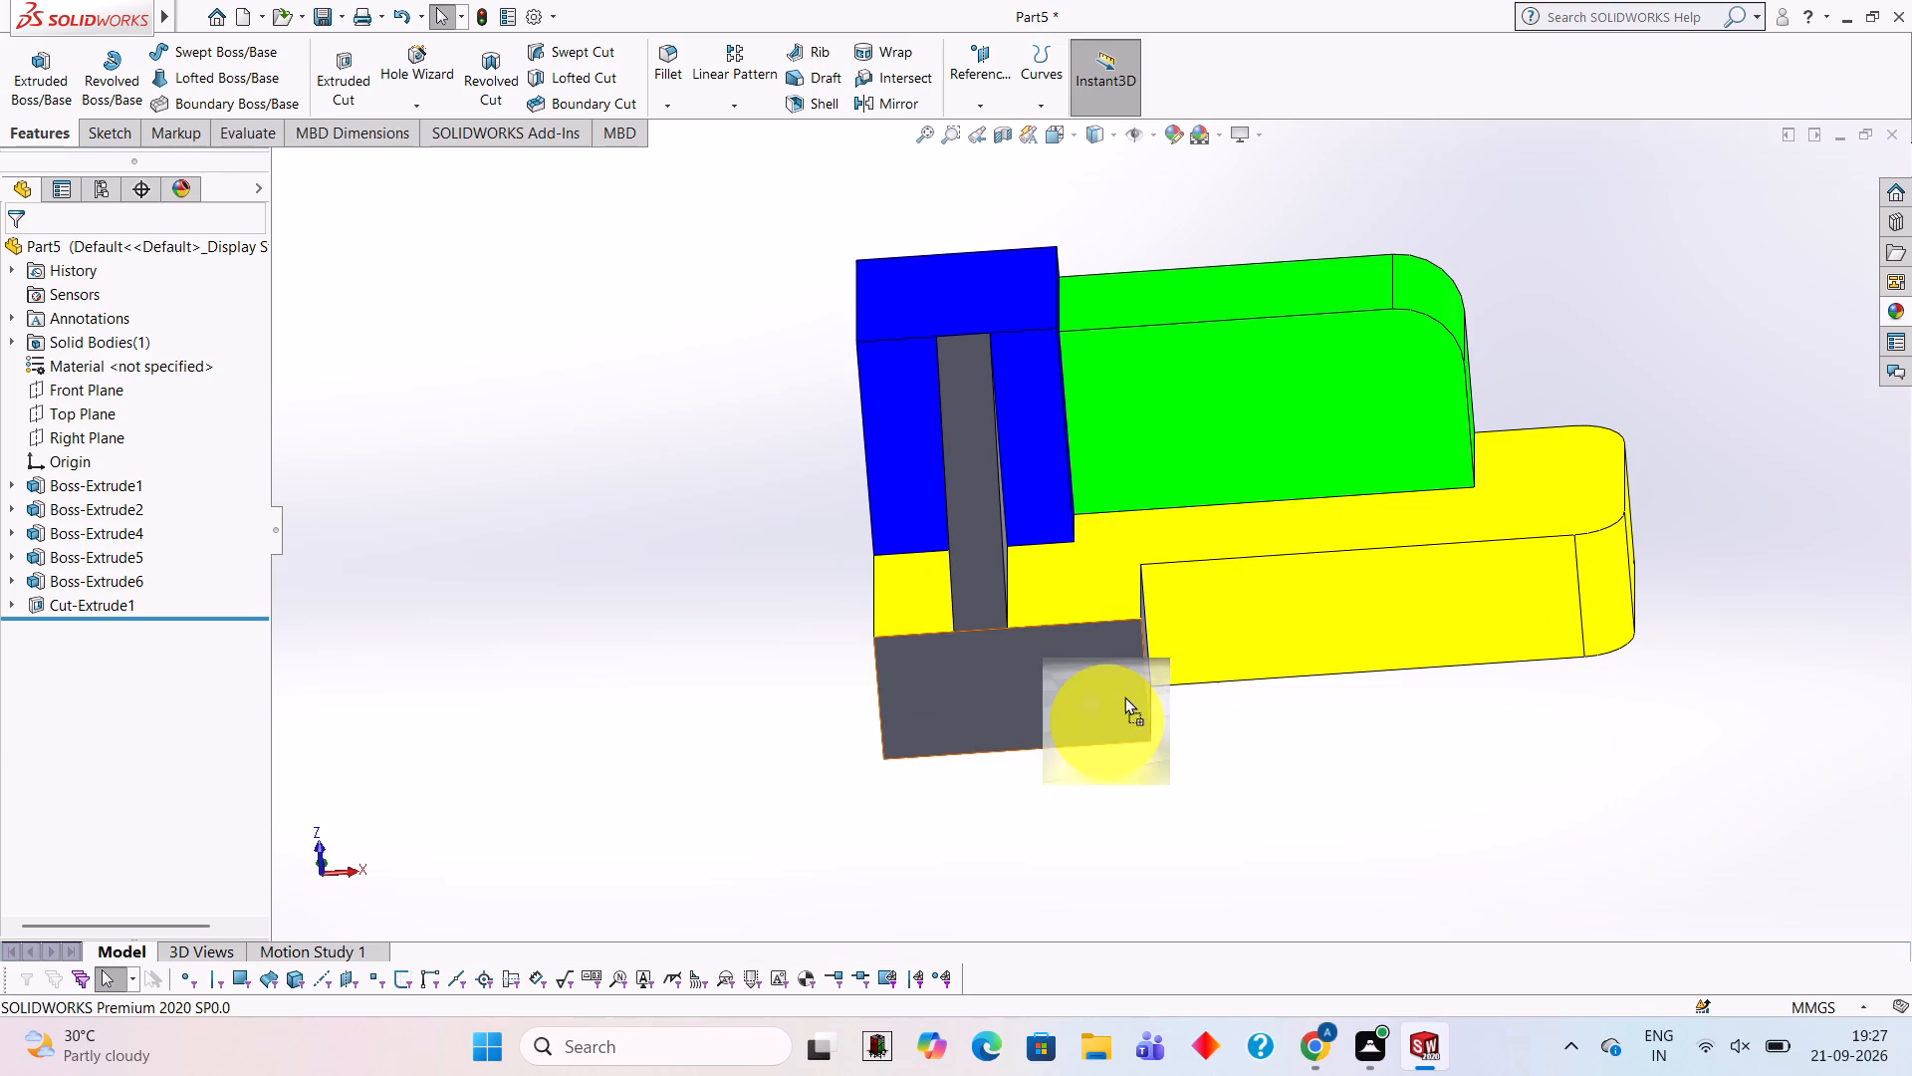
left_click_drag(1124, 696, 1084, 685)
left_click(1084, 685)
middle_click_drag(1265, 708, 1068, 842)
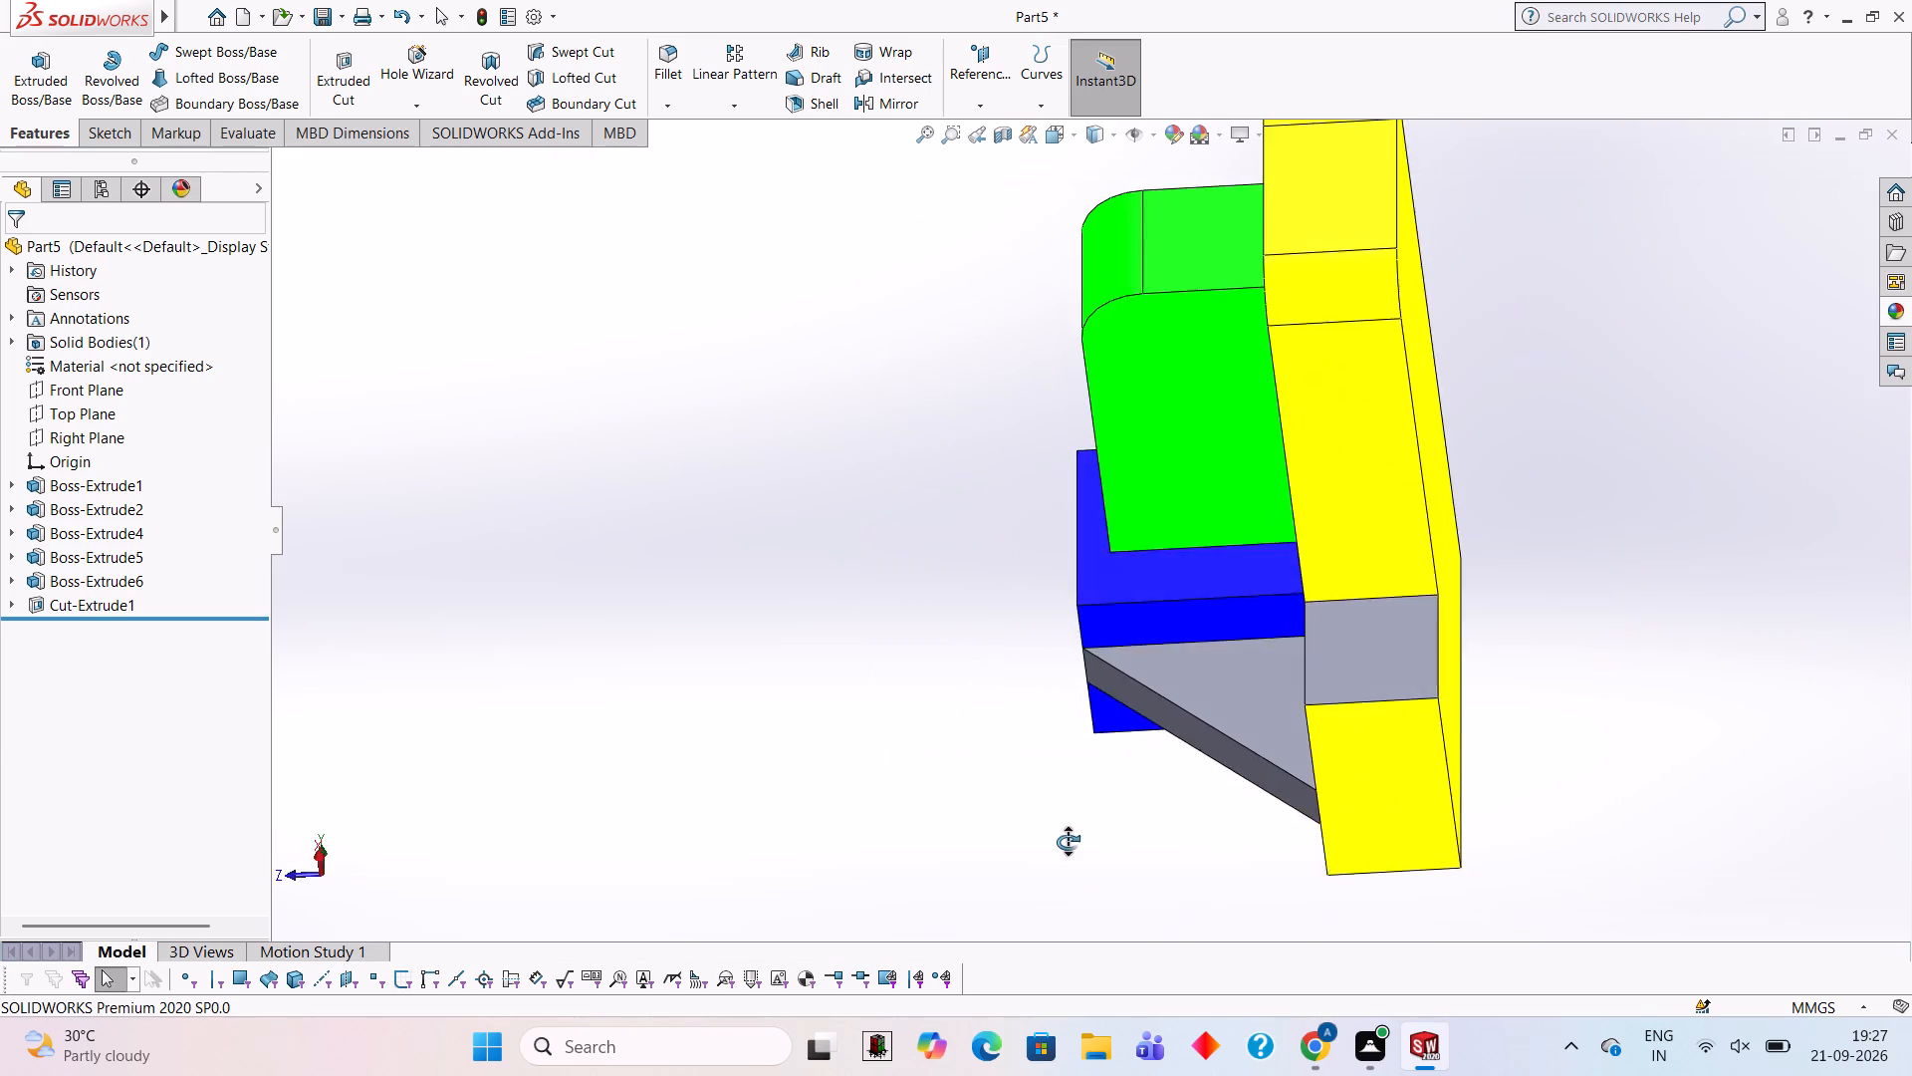
middle_click_drag(1068, 842, 1127, 893)
left_click(1904, 320)
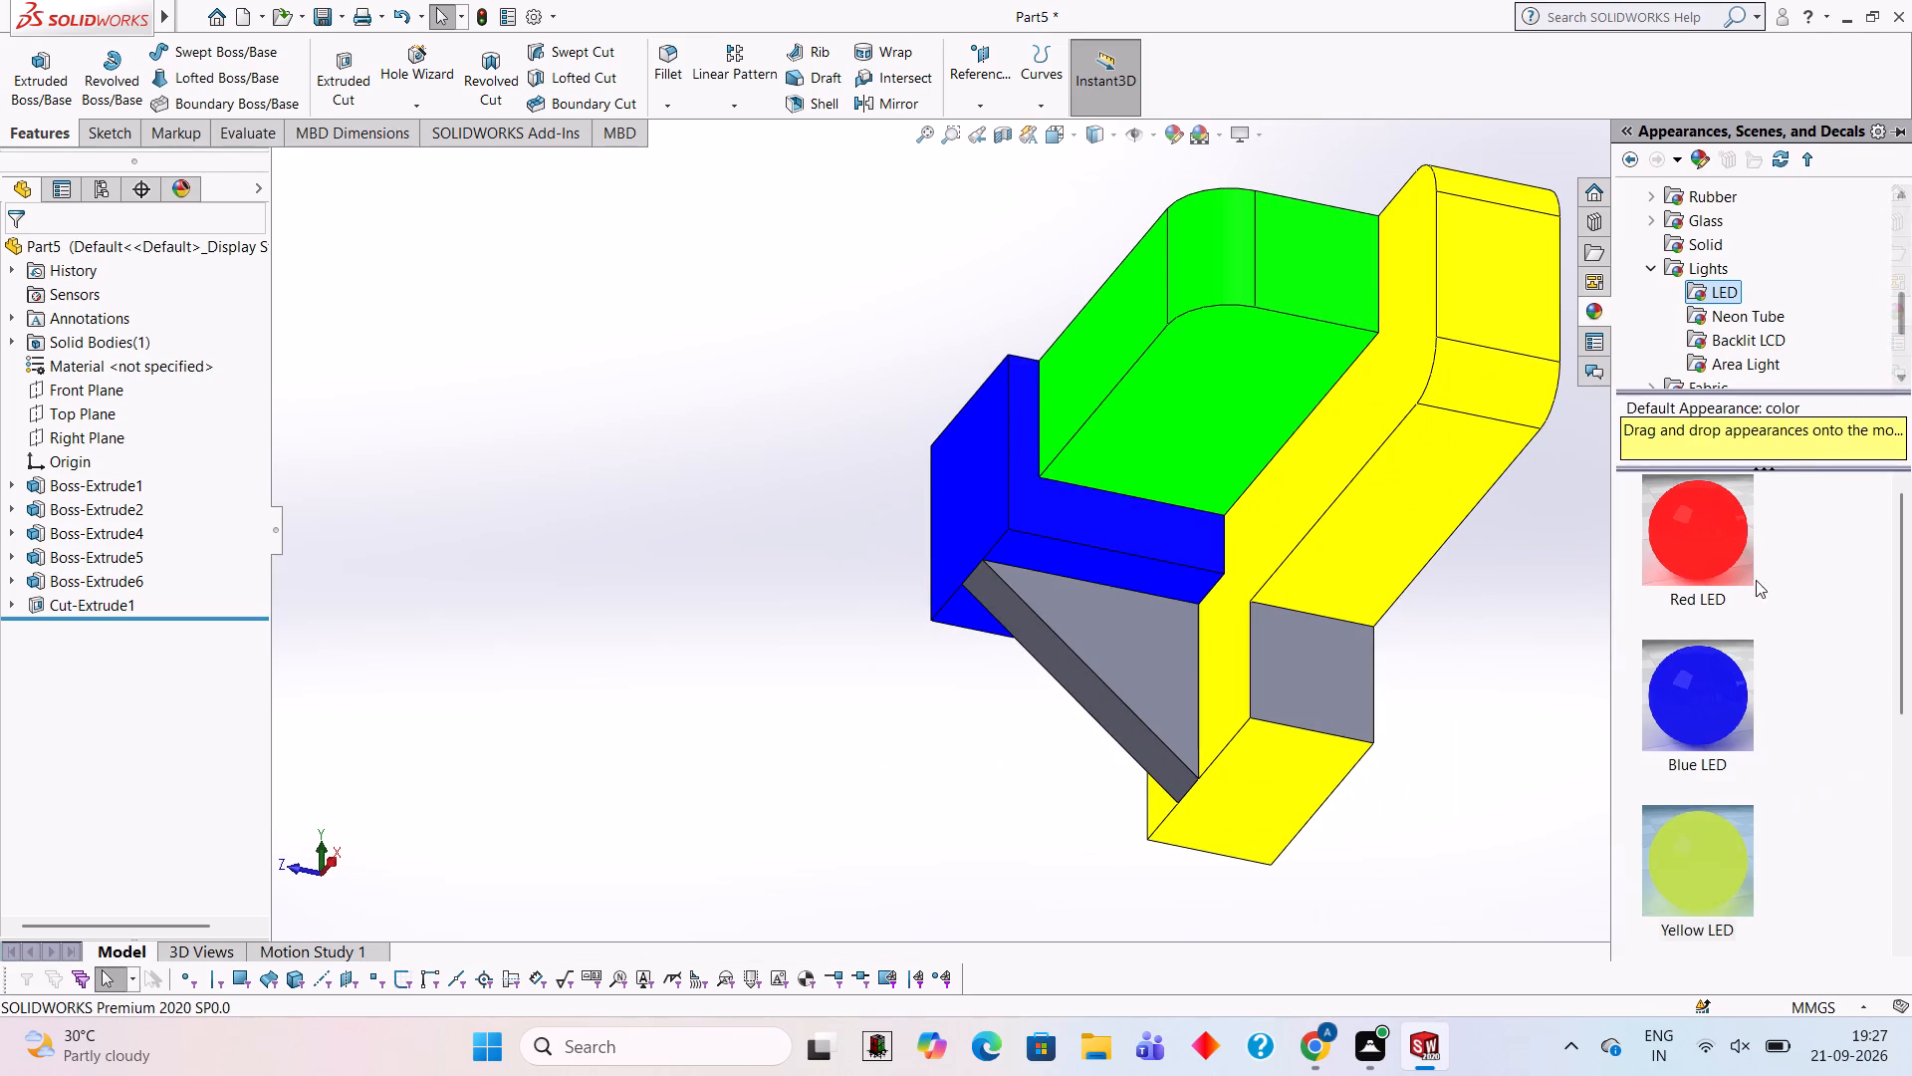
left_click_drag(1697, 835, 1307, 617)
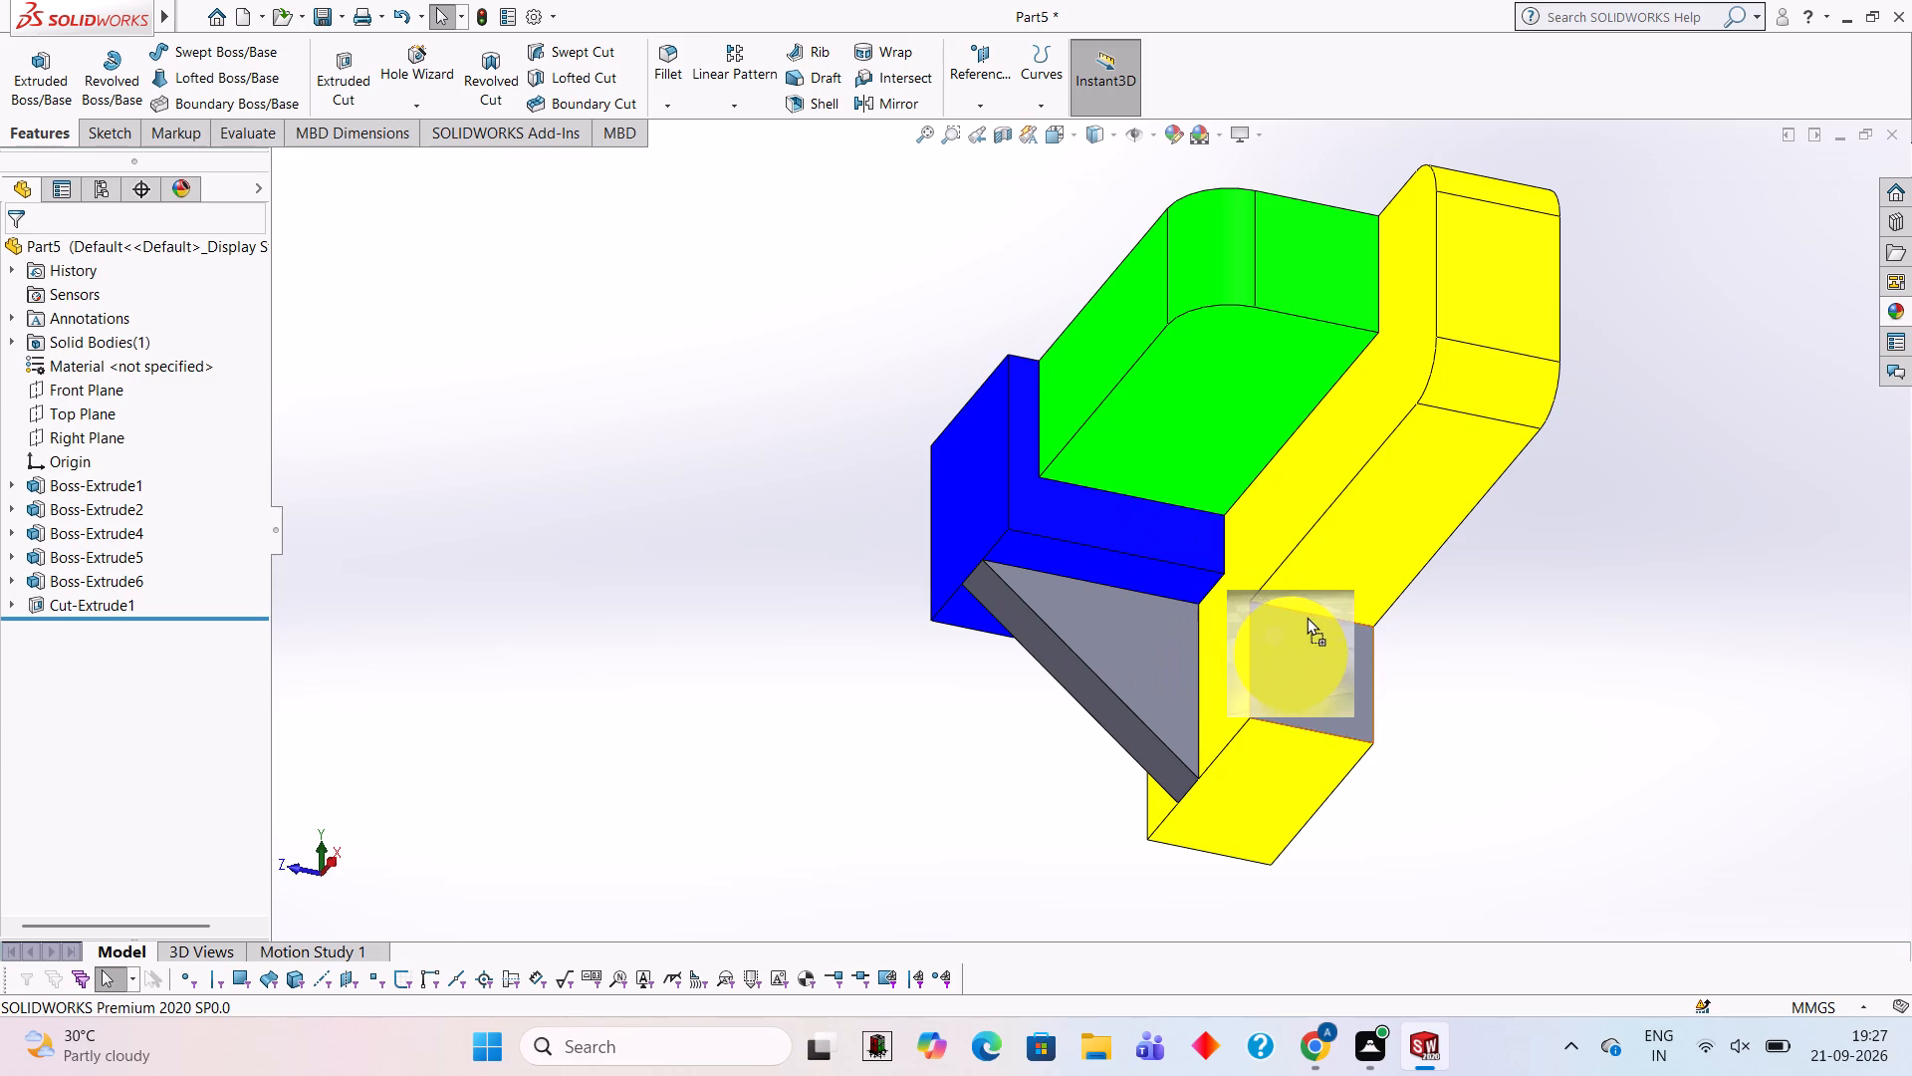
left_click_drag(1307, 617, 1309, 618)
left_click(1300, 618)
Apply the Red LED appearance to each of the rib's two triangular side faces.
middle_click_drag(1575, 651, 1774, 597)
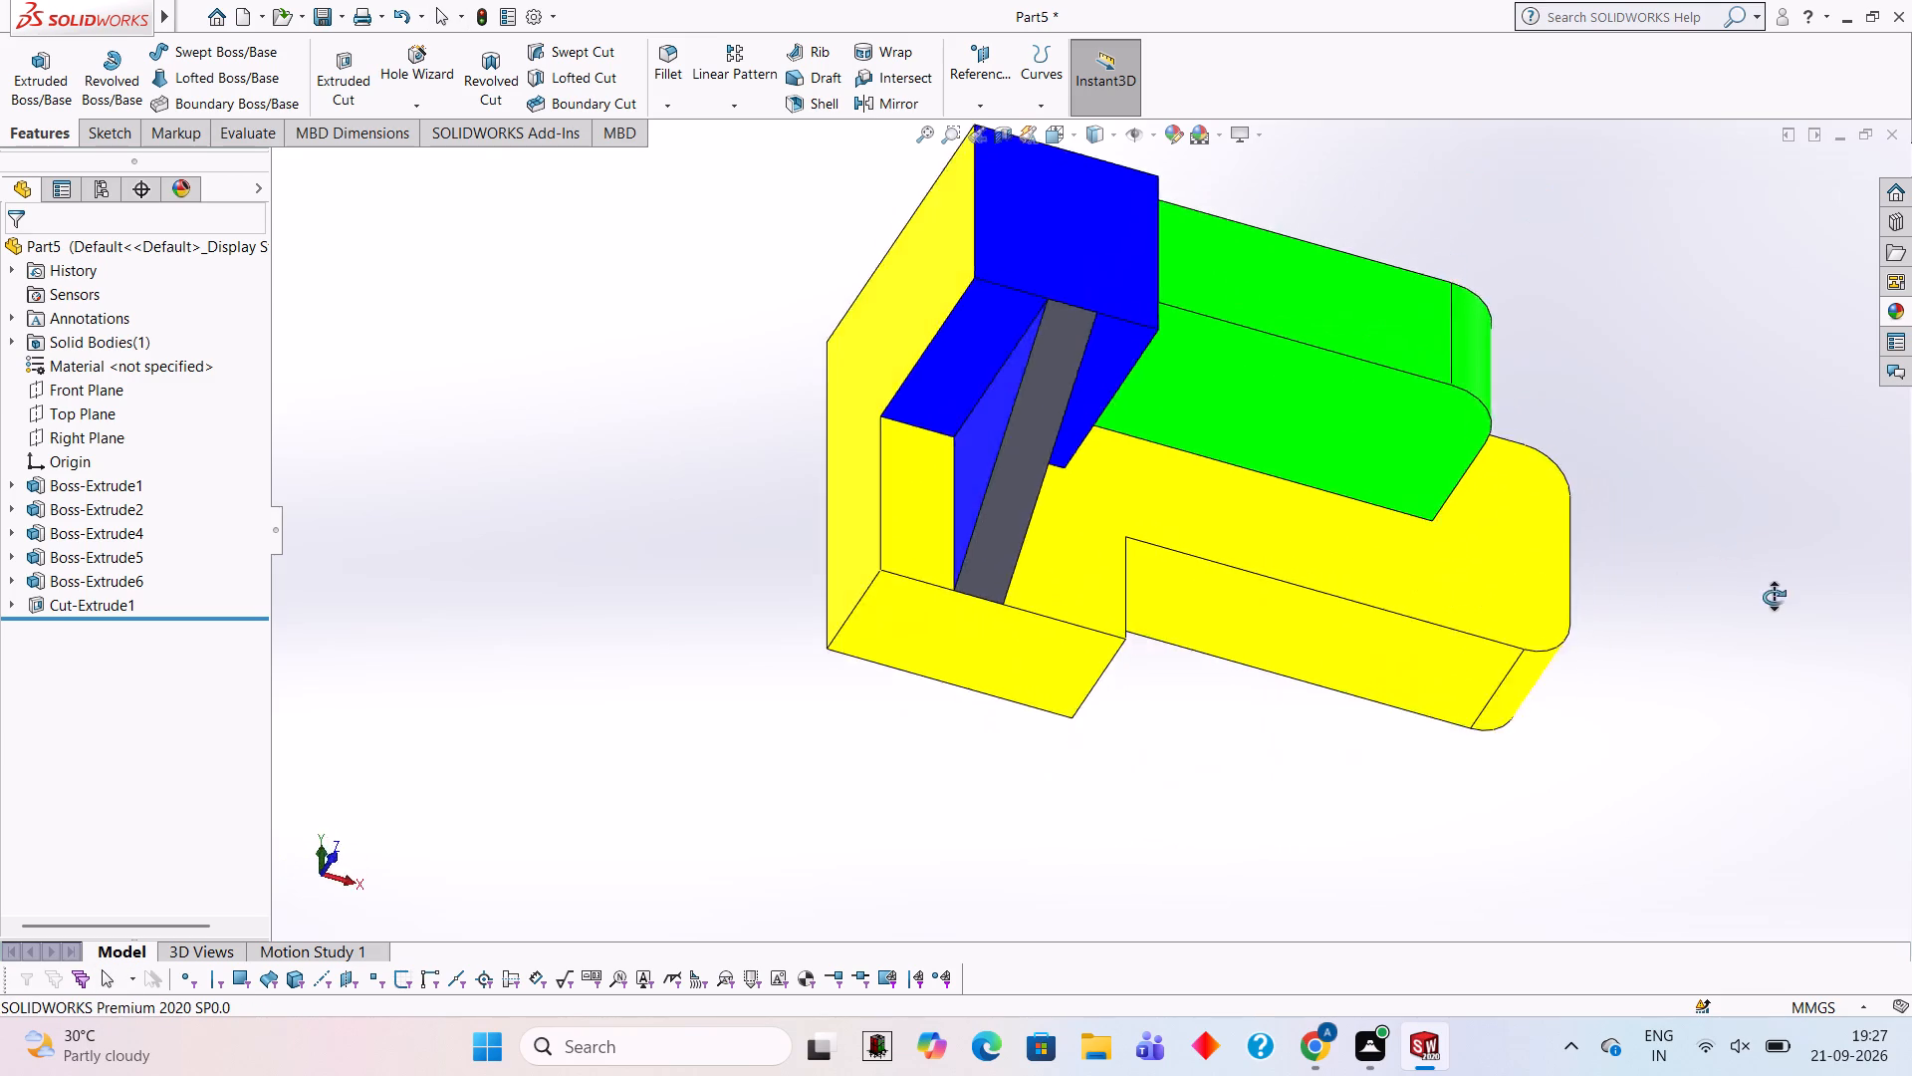
middle_click_drag(1774, 597, 1783, 672)
middle_click_drag(1410, 397, 1430, 408)
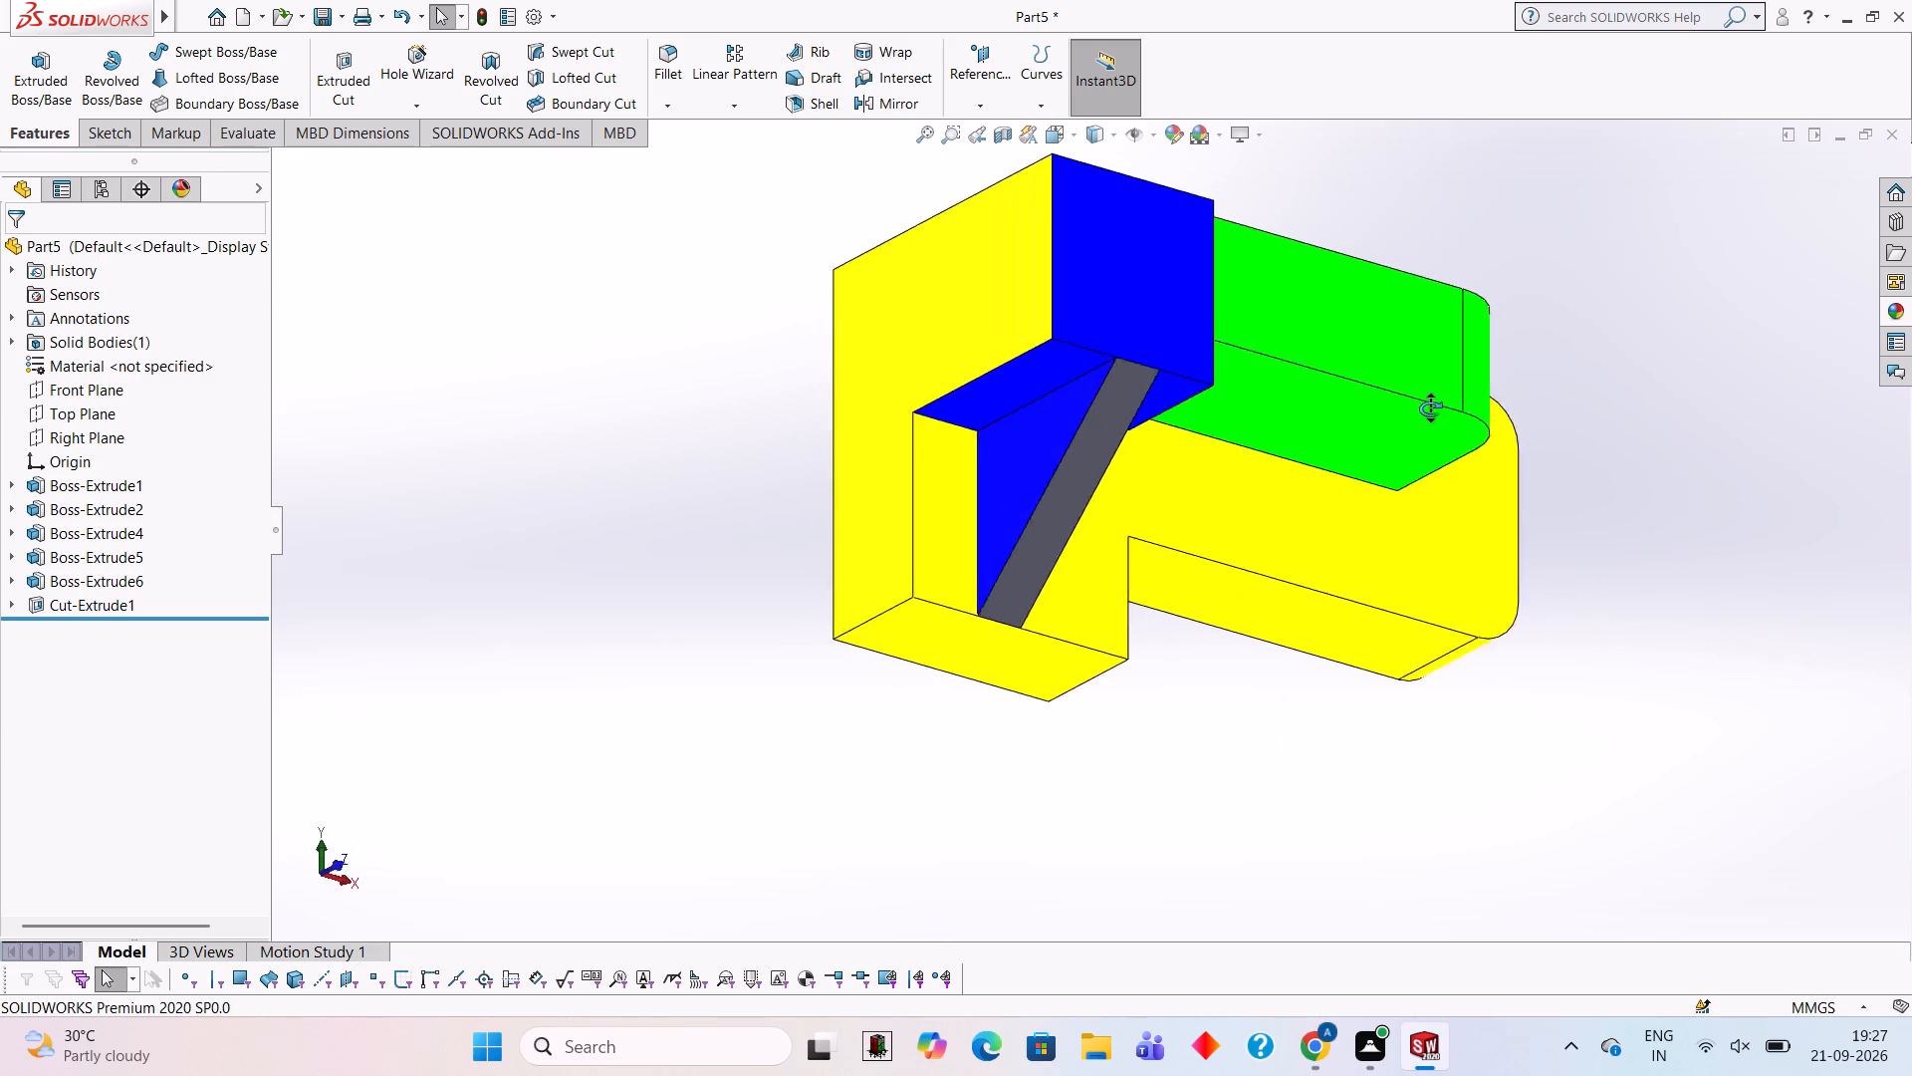
middle_click_drag(1430, 408, 1467, 440)
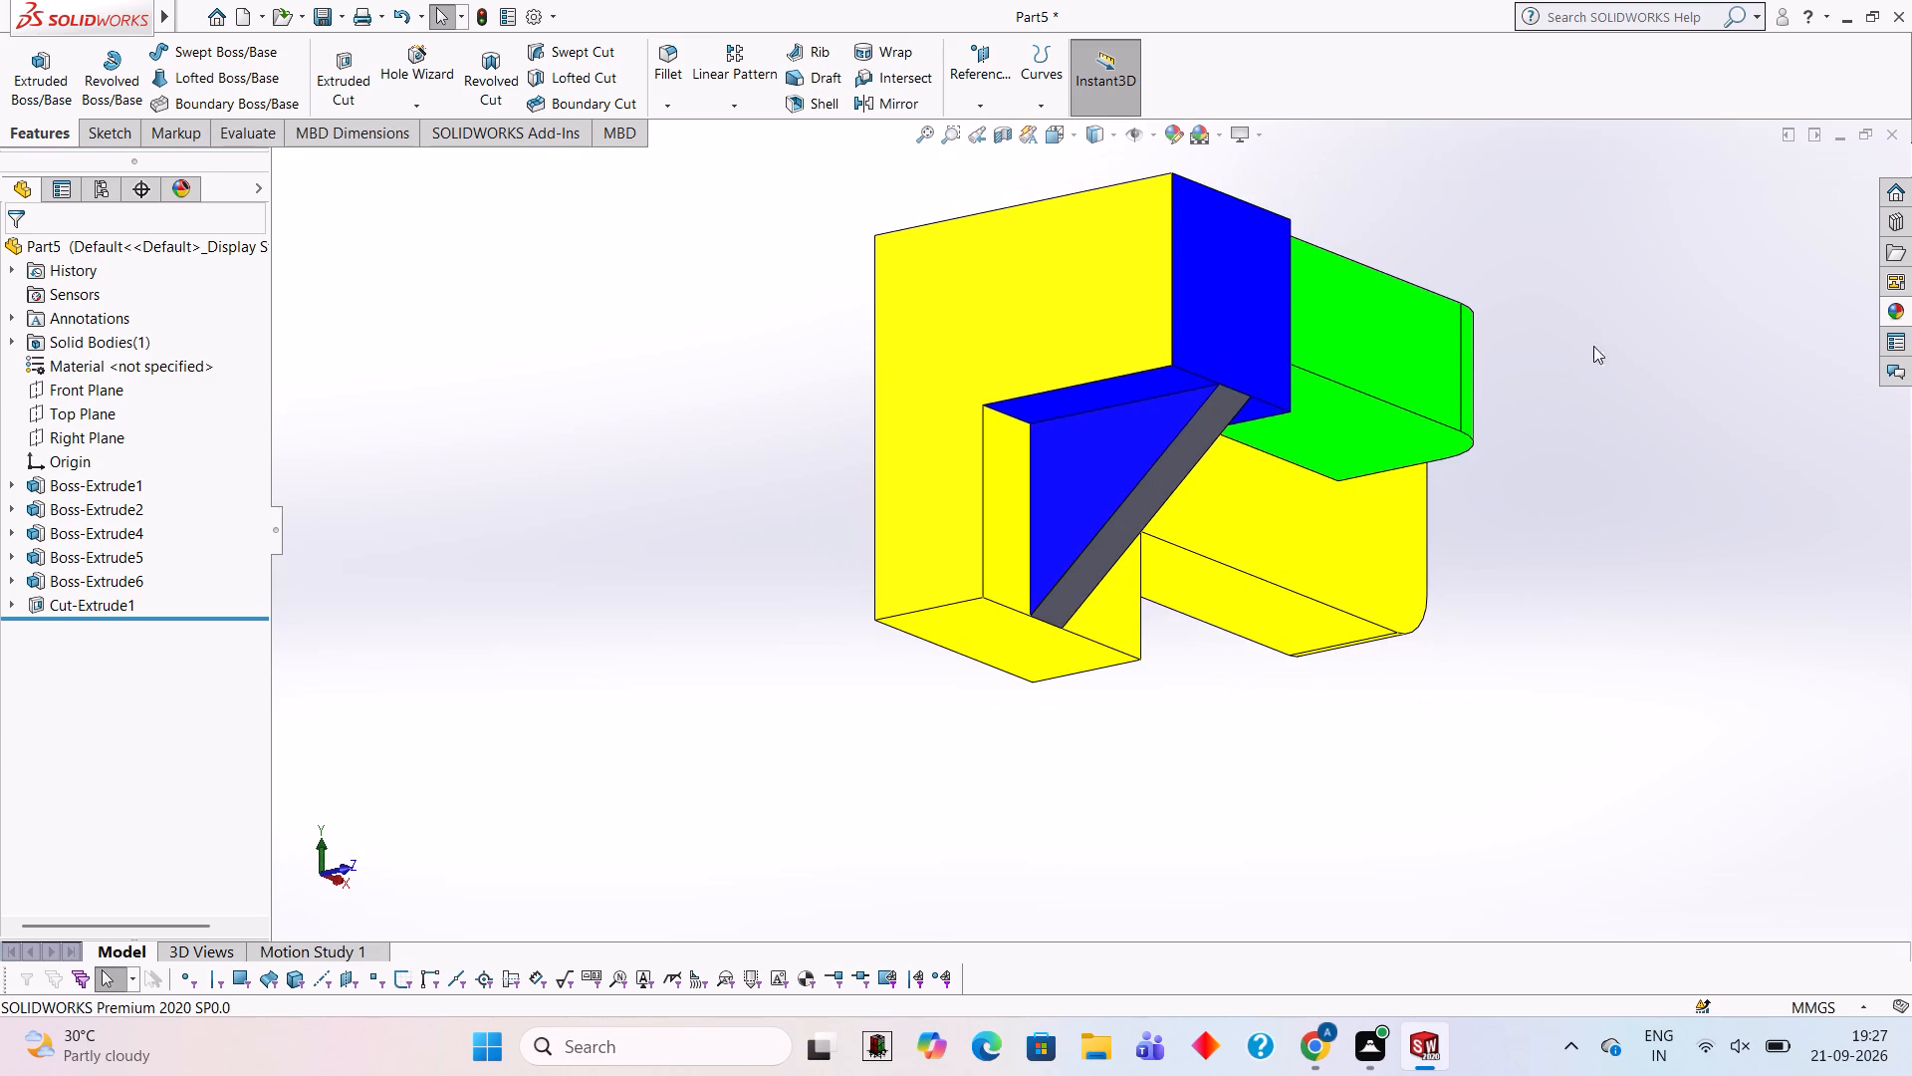
left_click(1903, 318)
left_click_drag(1680, 549, 1495, 550)
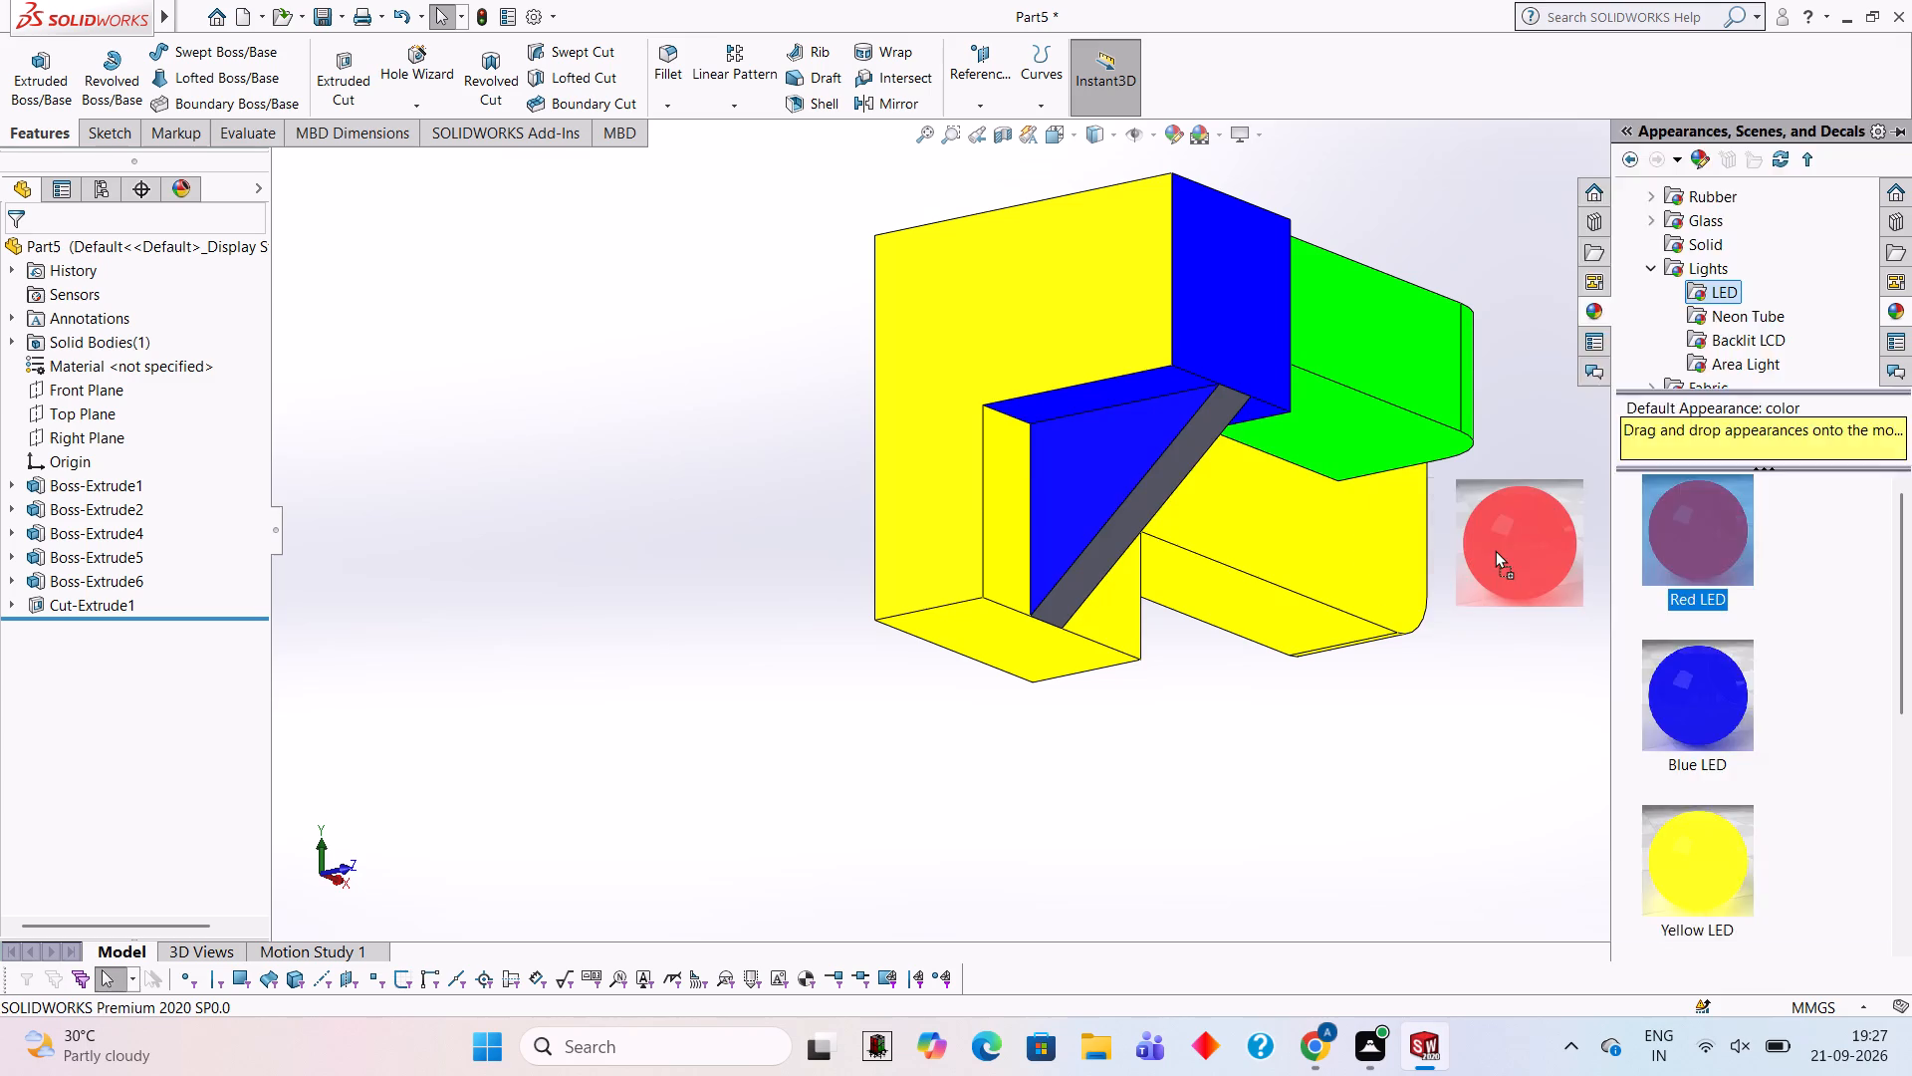
left_click_drag(1495, 550, 1067, 491)
left_click(1067, 491)
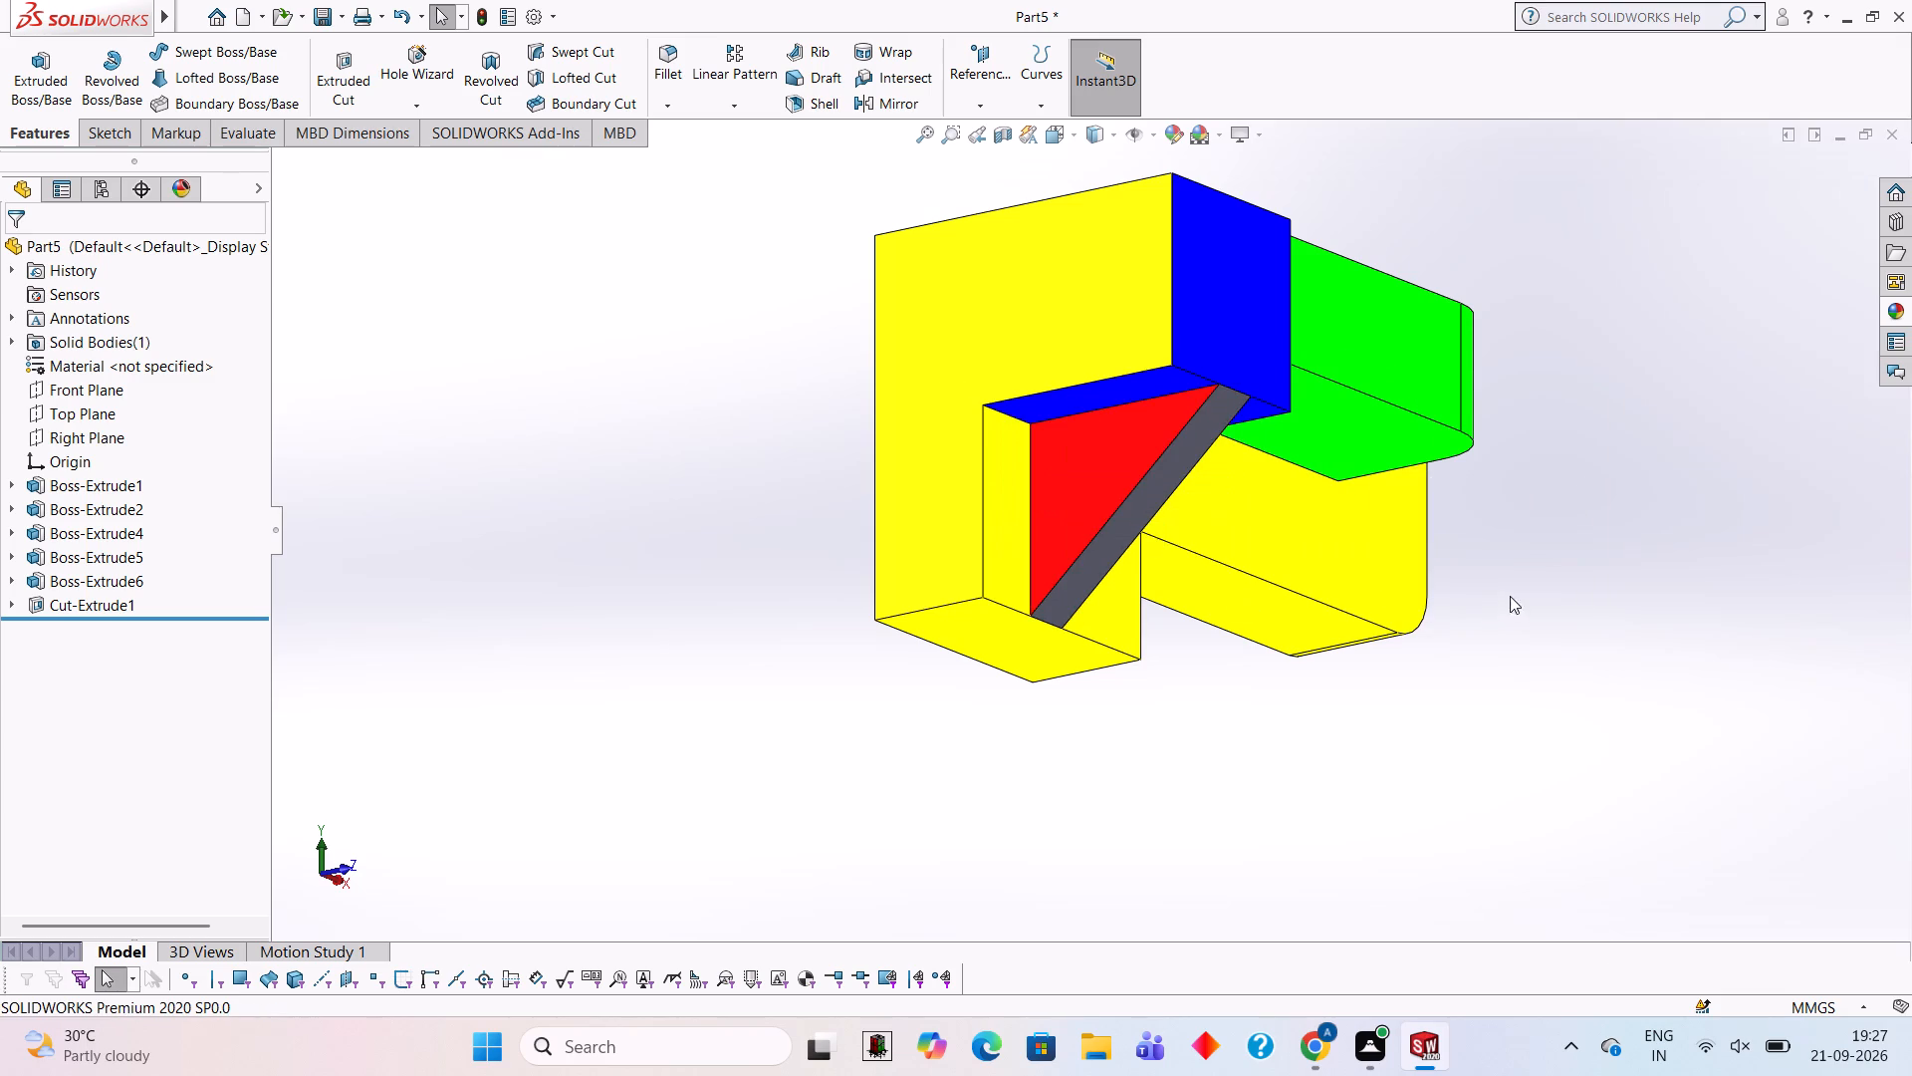
middle_click_drag(1496, 514, 1296, 541)
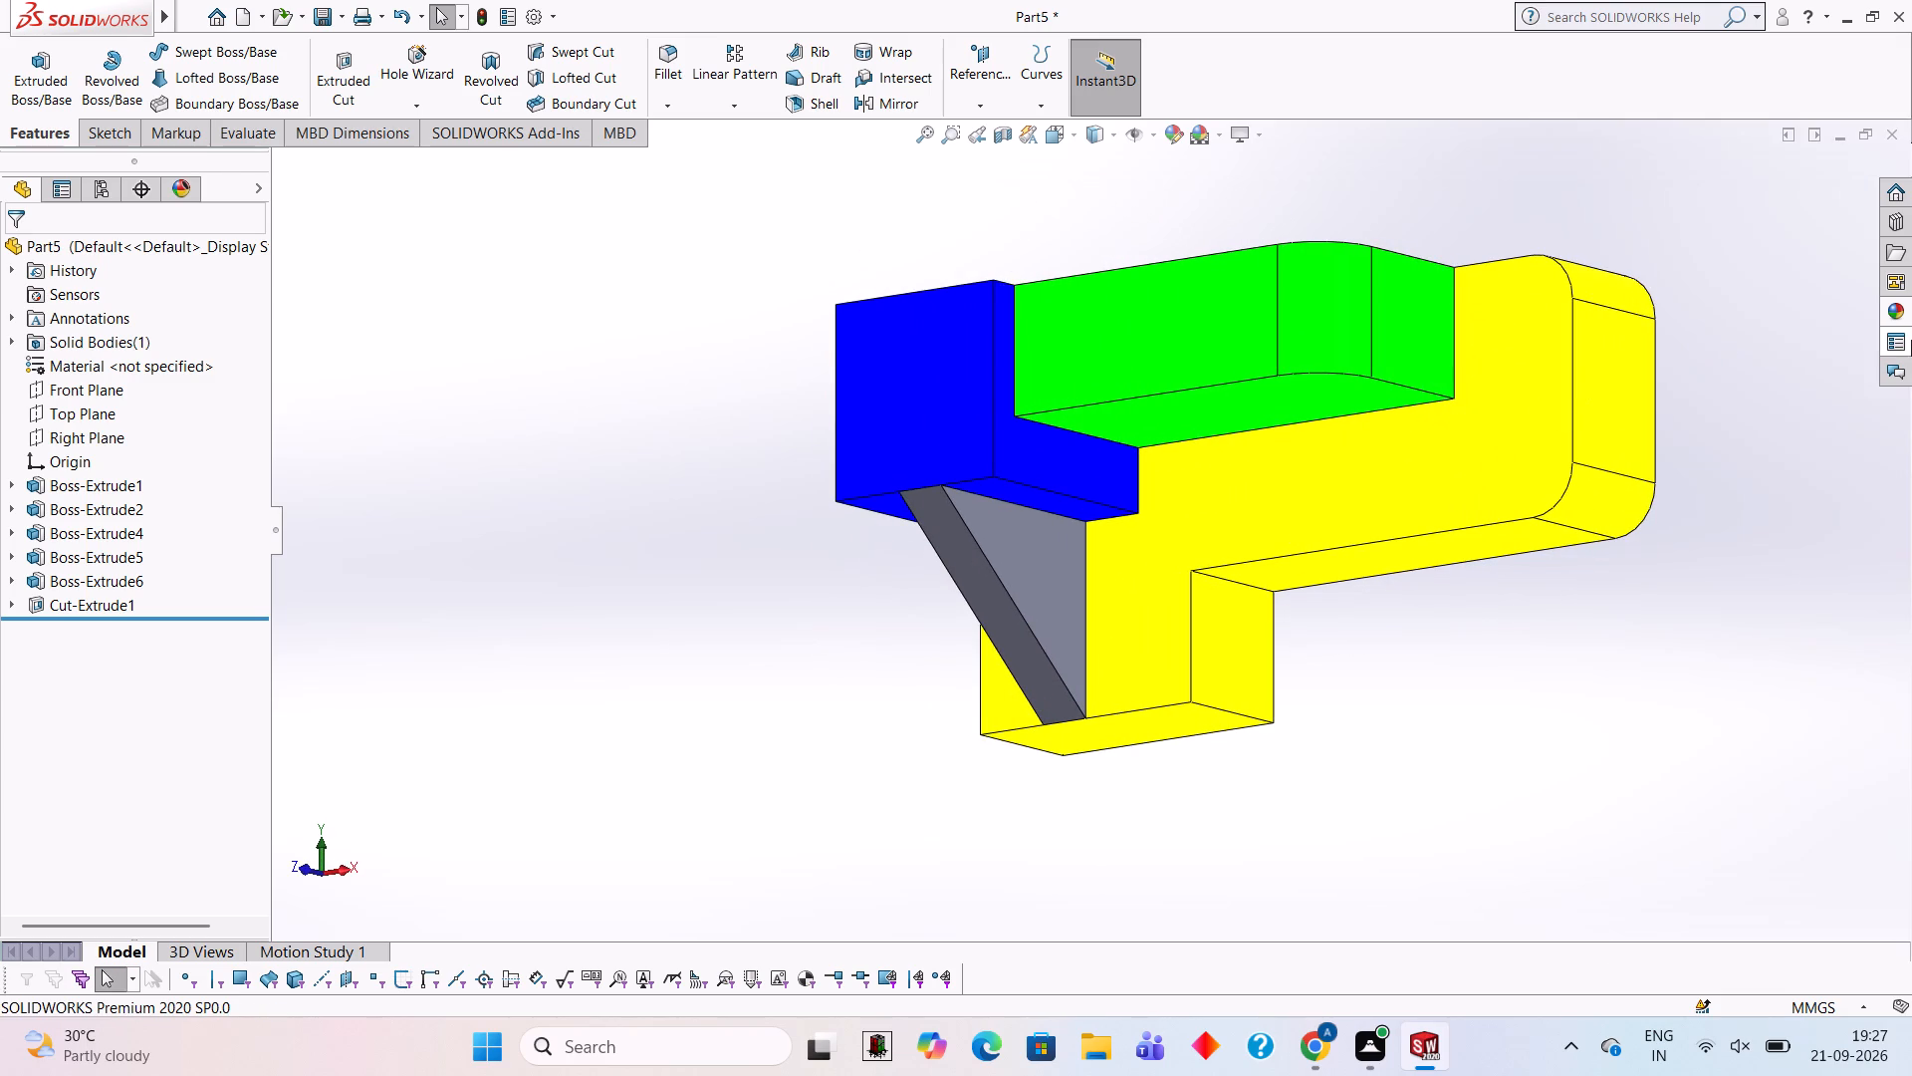
left_click(1902, 315)
left_click_drag(1714, 520, 856, 565)
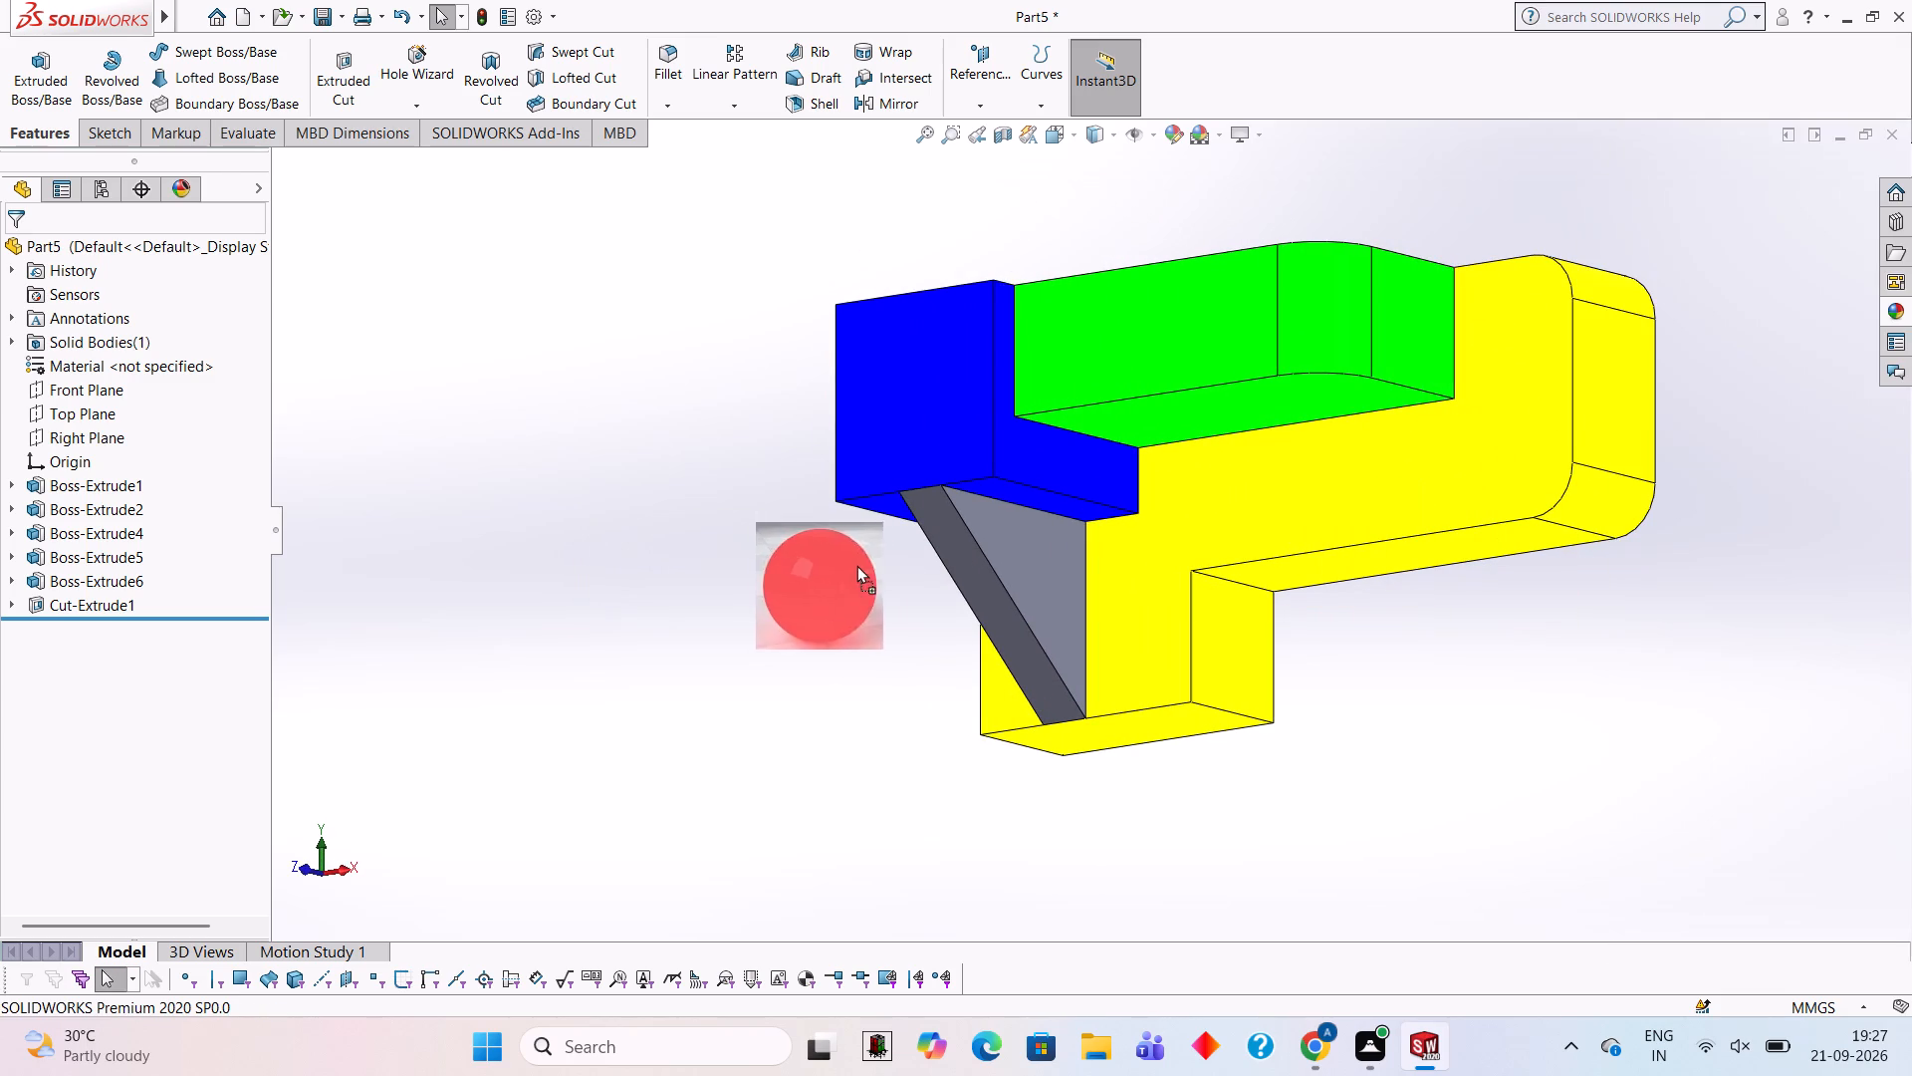
left_click_drag(856, 565, 1046, 553)
left_click(1046, 553)
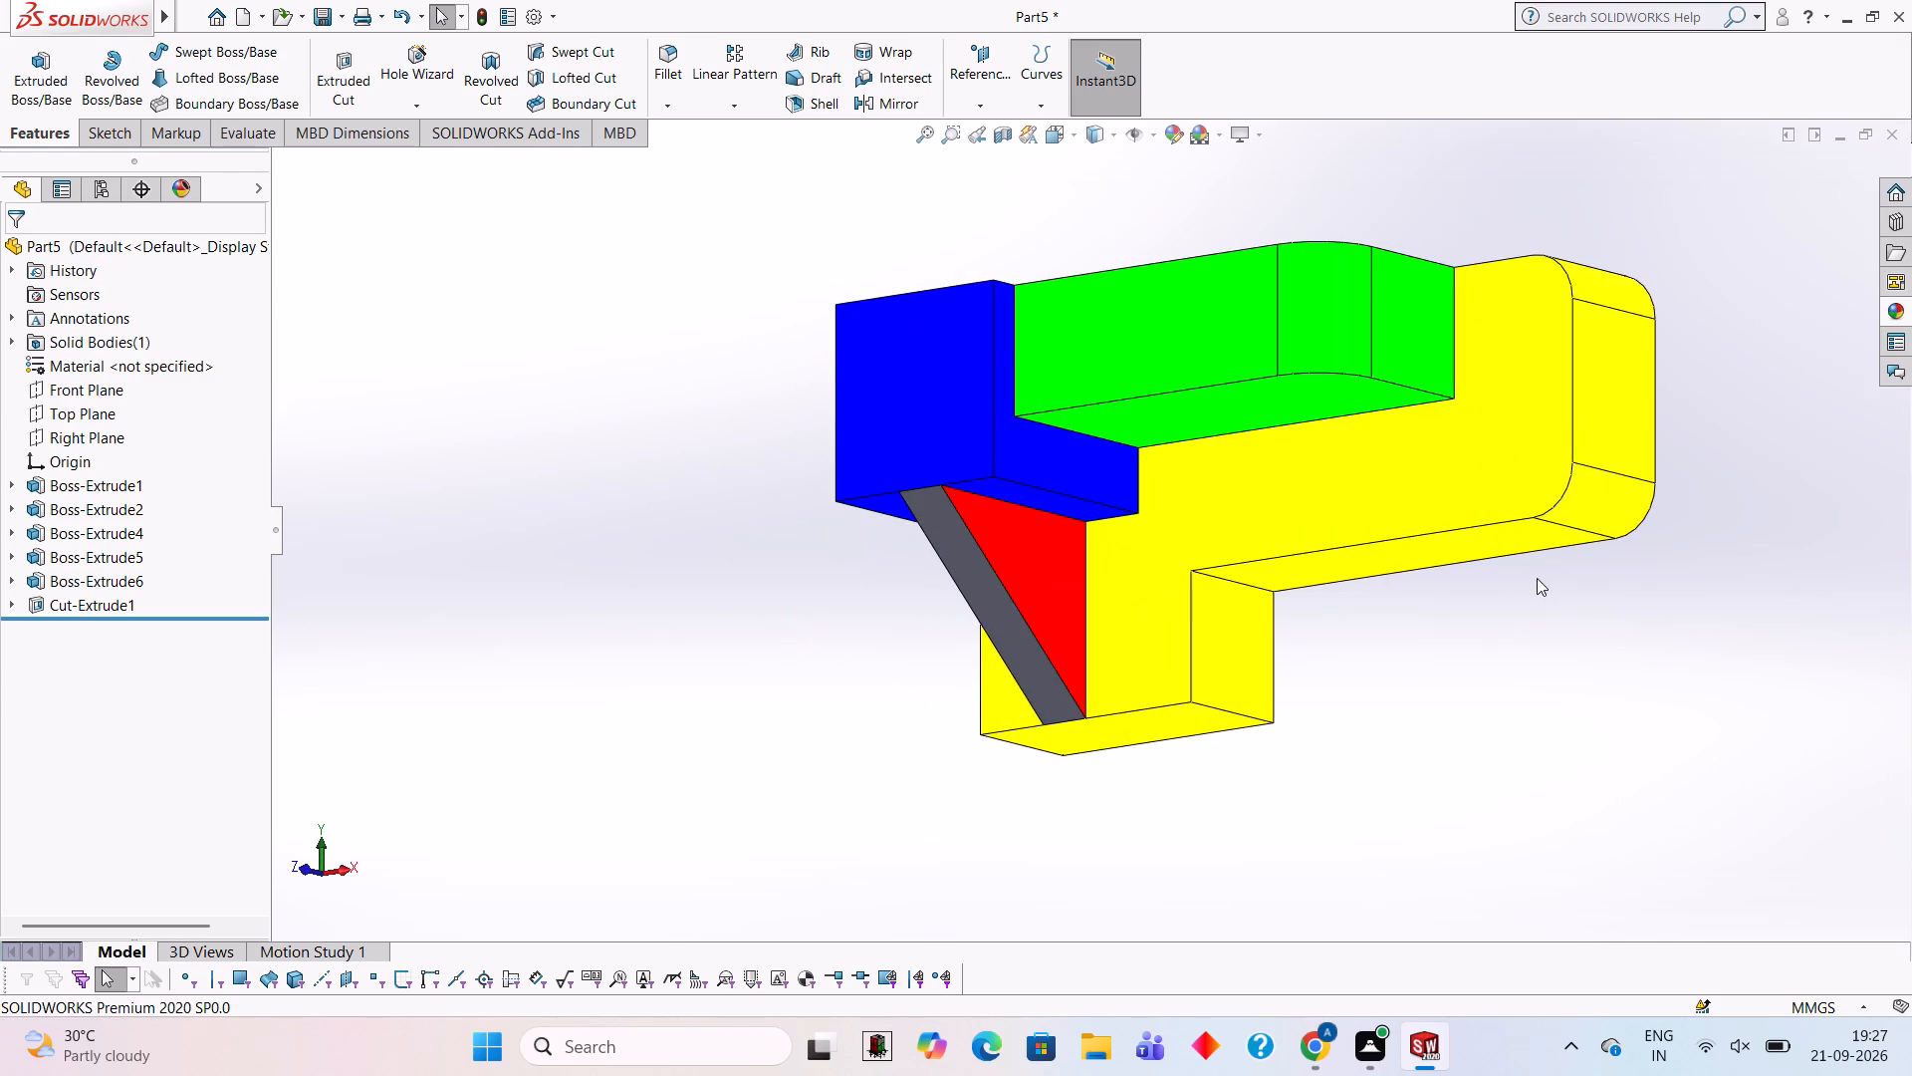
Apply the Red LED appearance to the rib's sloping front face.
middle_click_drag(1509, 571, 1612, 625)
scroll(1612, 625, "up", 1)
middle_click_drag(1447, 690, 1412, 550)
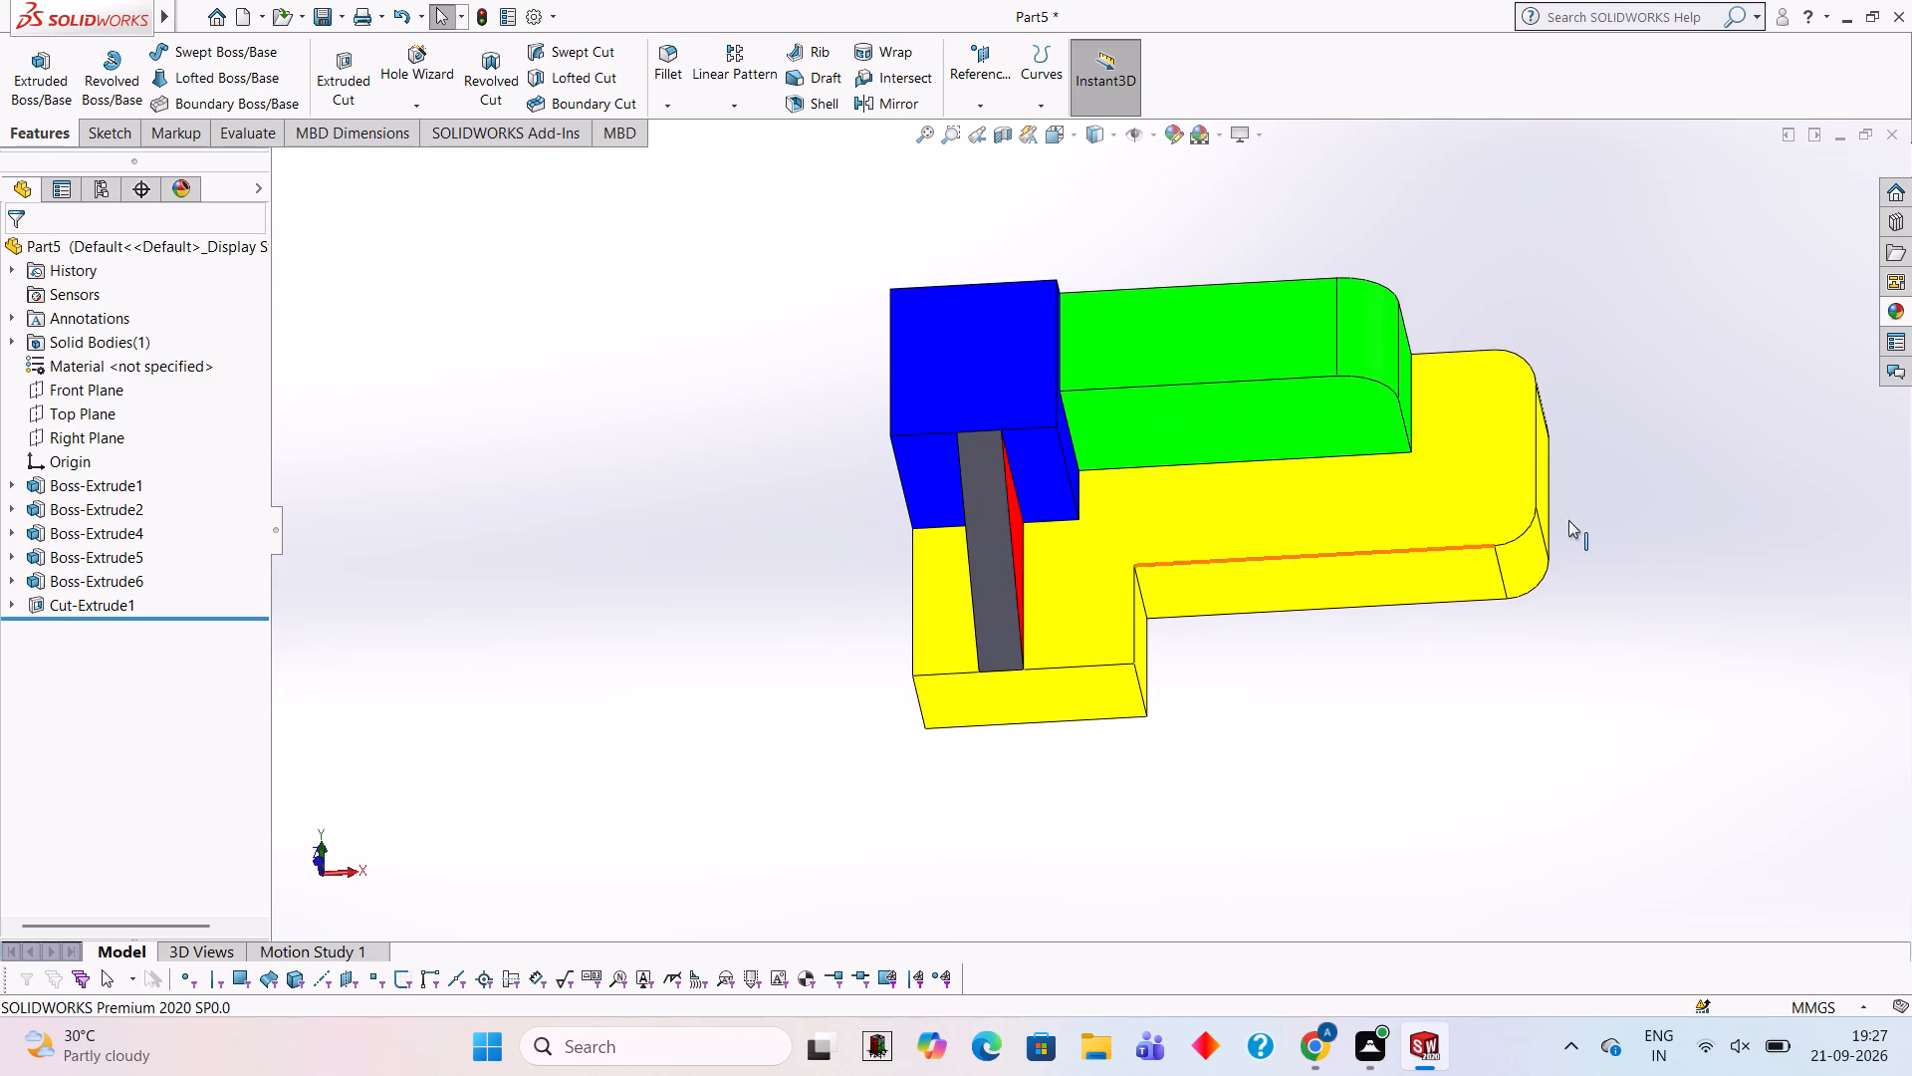
left_click(1892, 310)
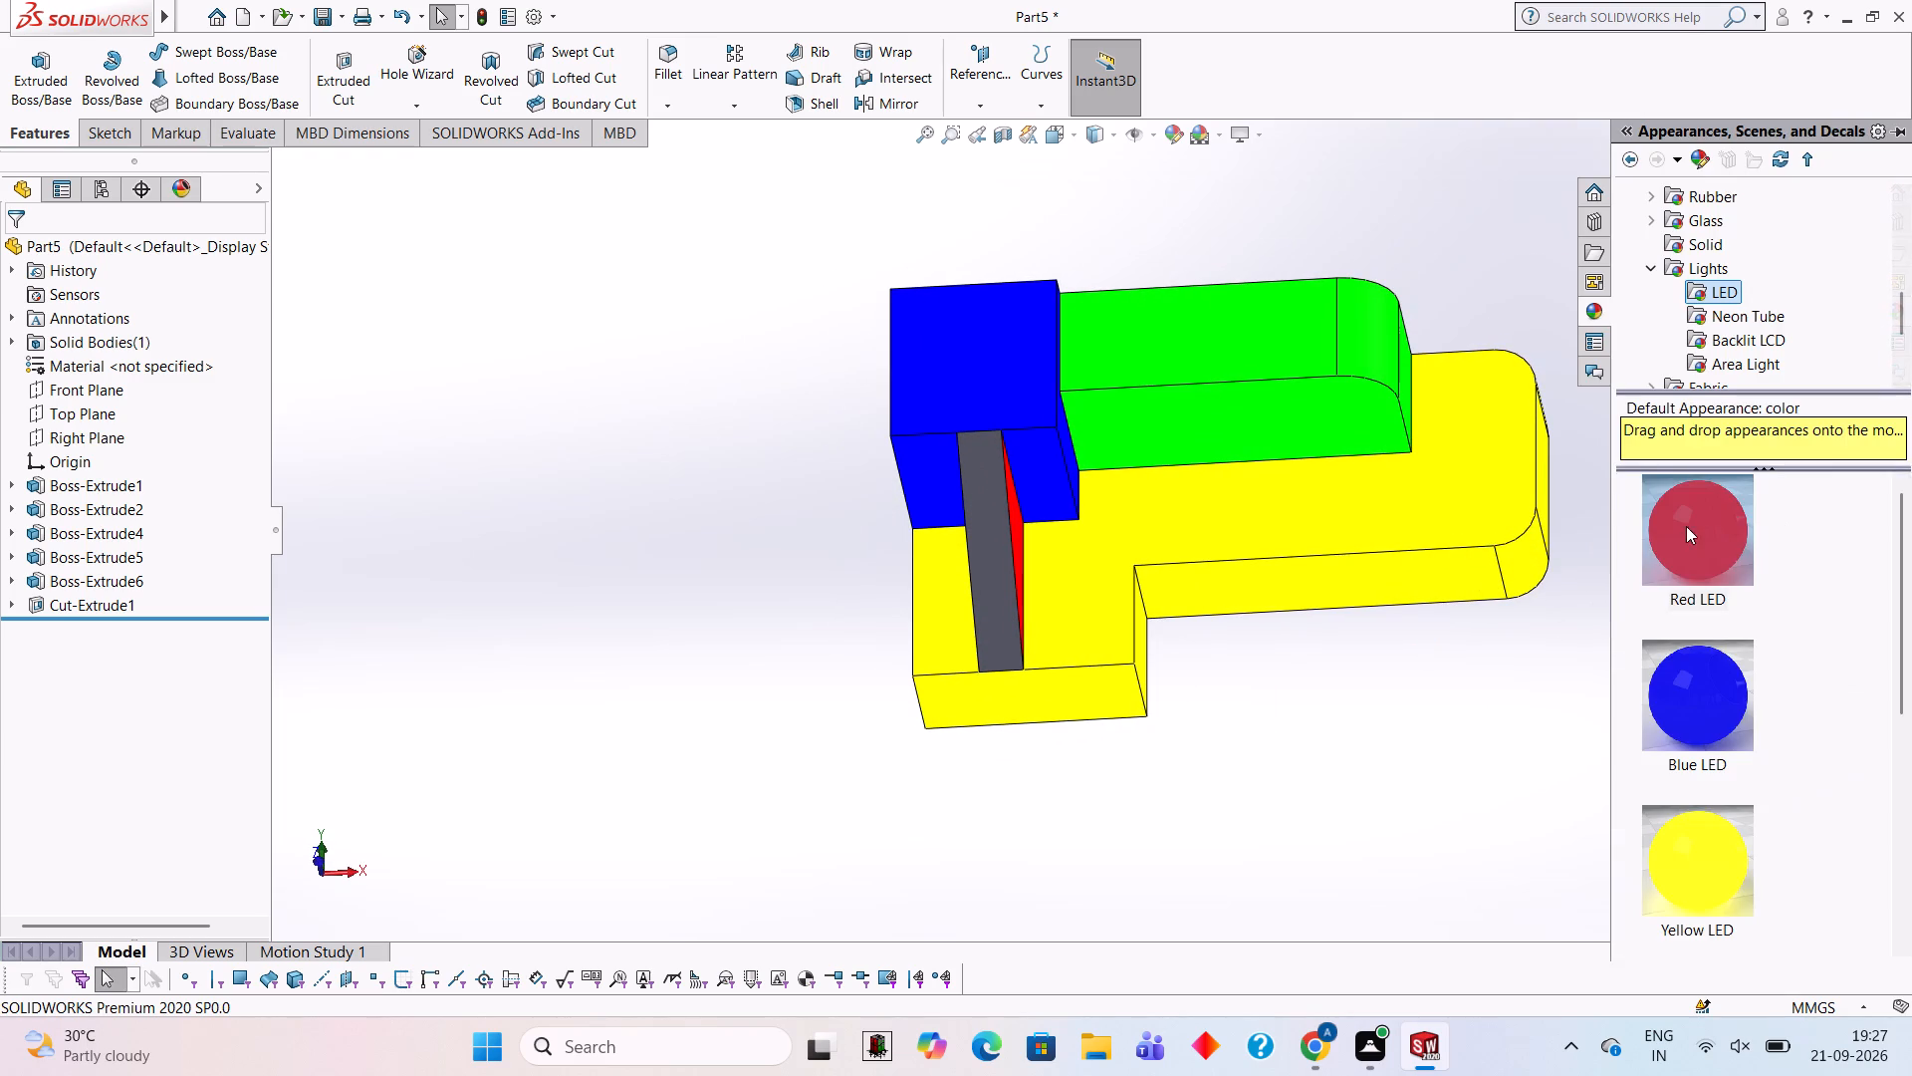
left_click_drag(1686, 526, 992, 520)
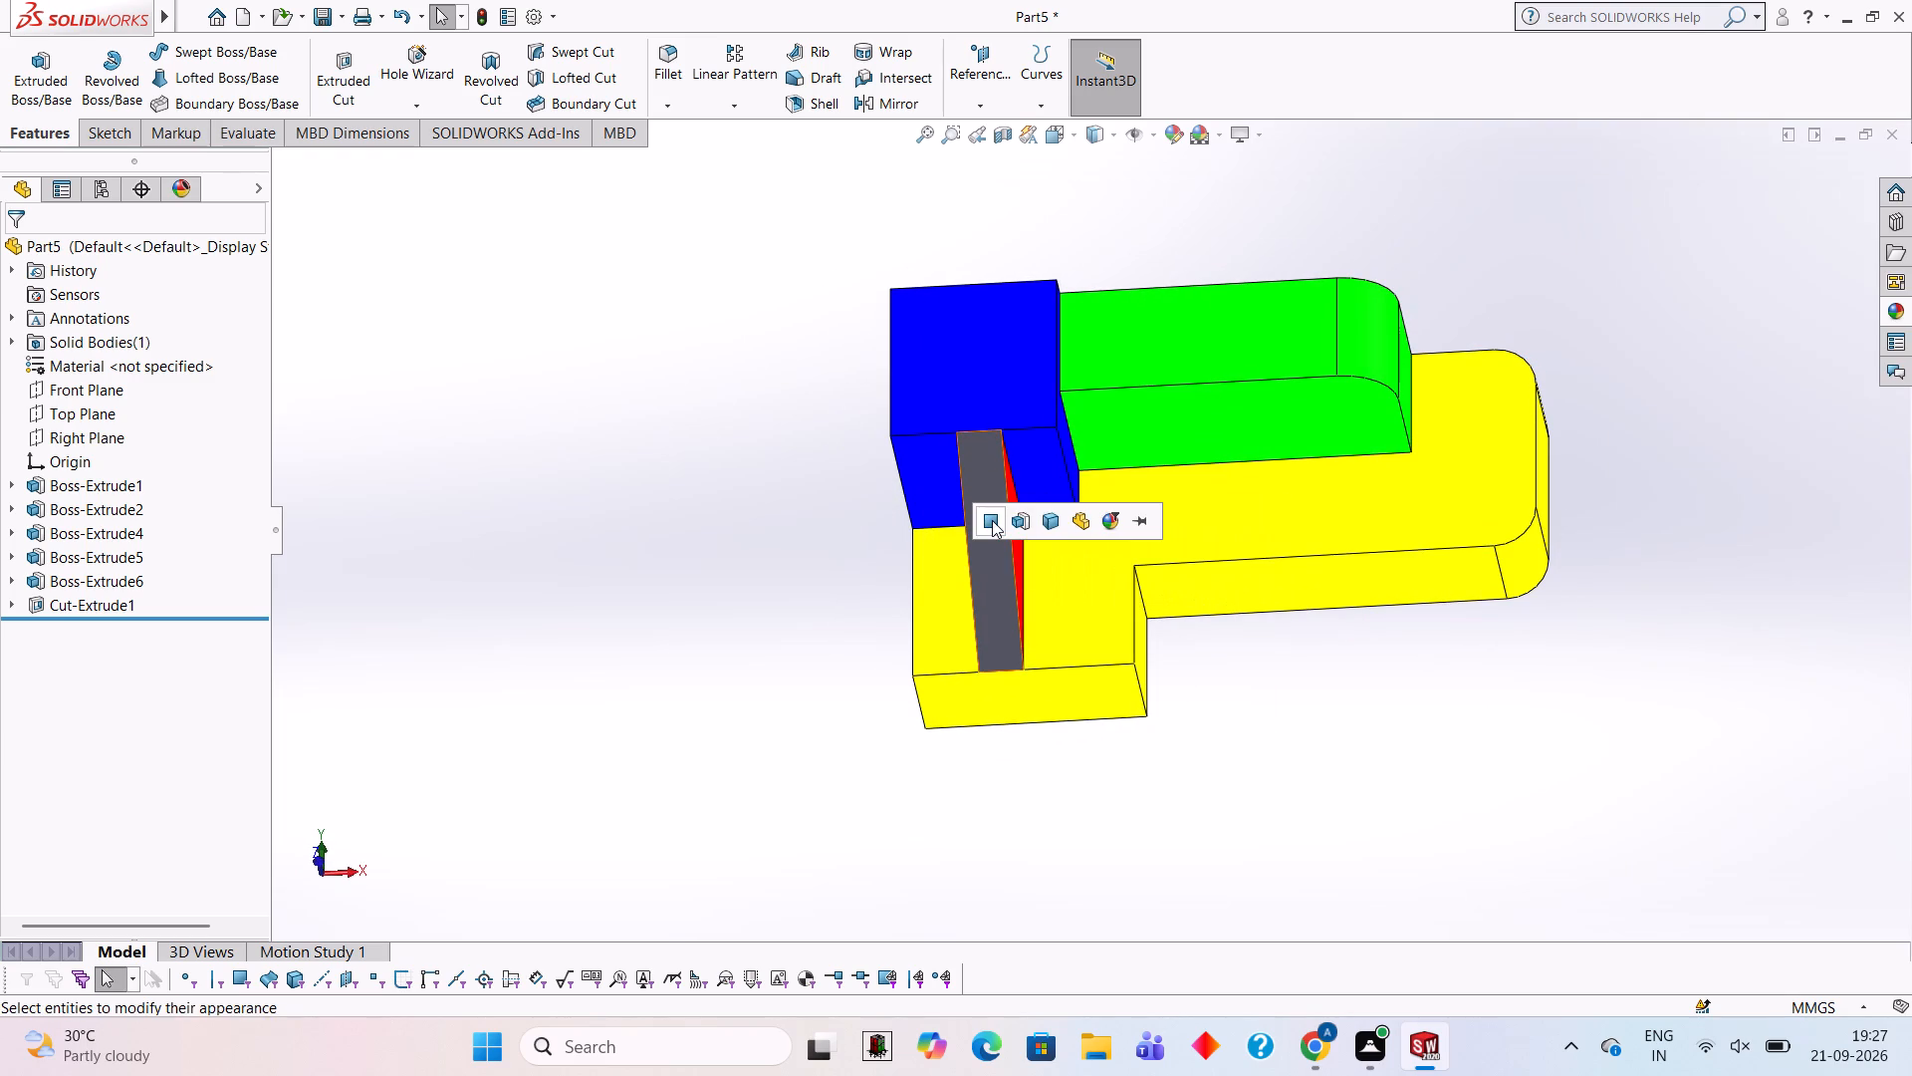
left_click(992, 520)
Examine the fully coloured model from the front, underneath and back.
scroll(1338, 691, "up", 2)
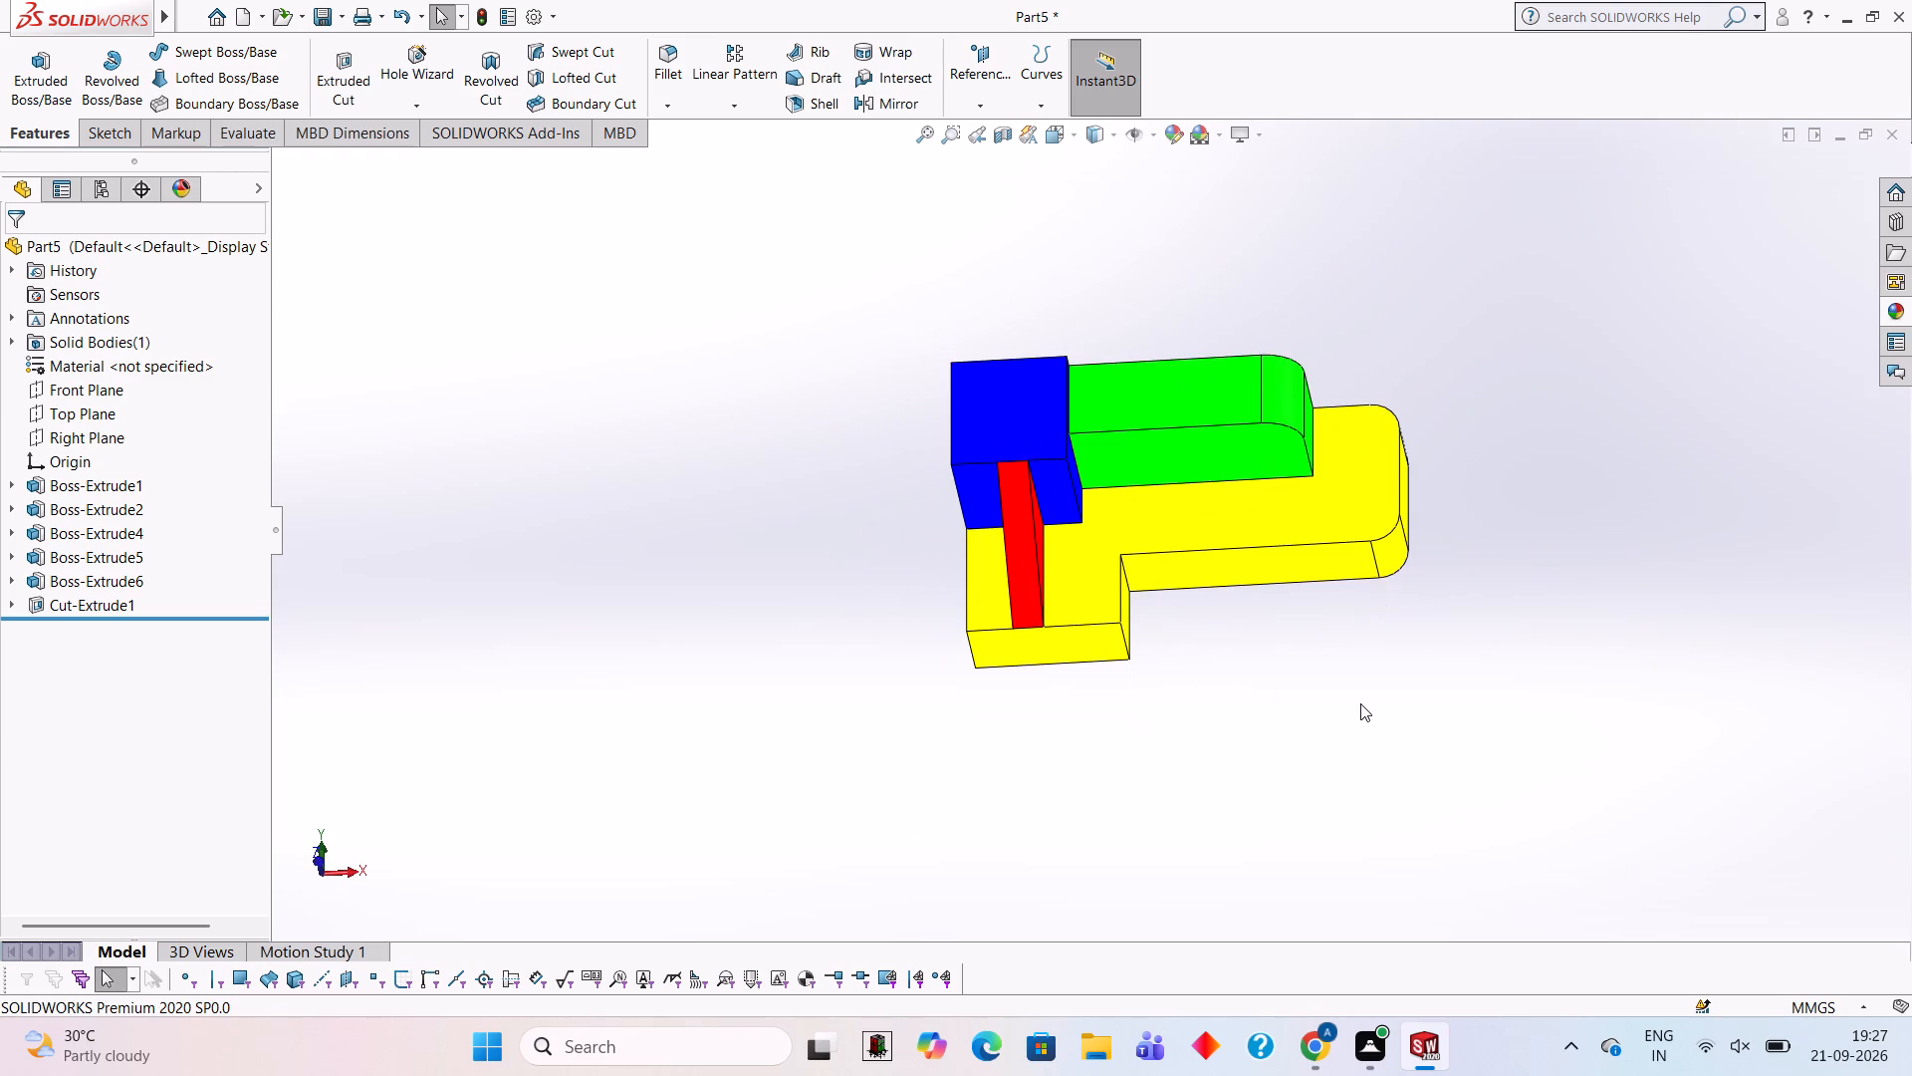
middle_click_drag(1360, 703, 1014, 448)
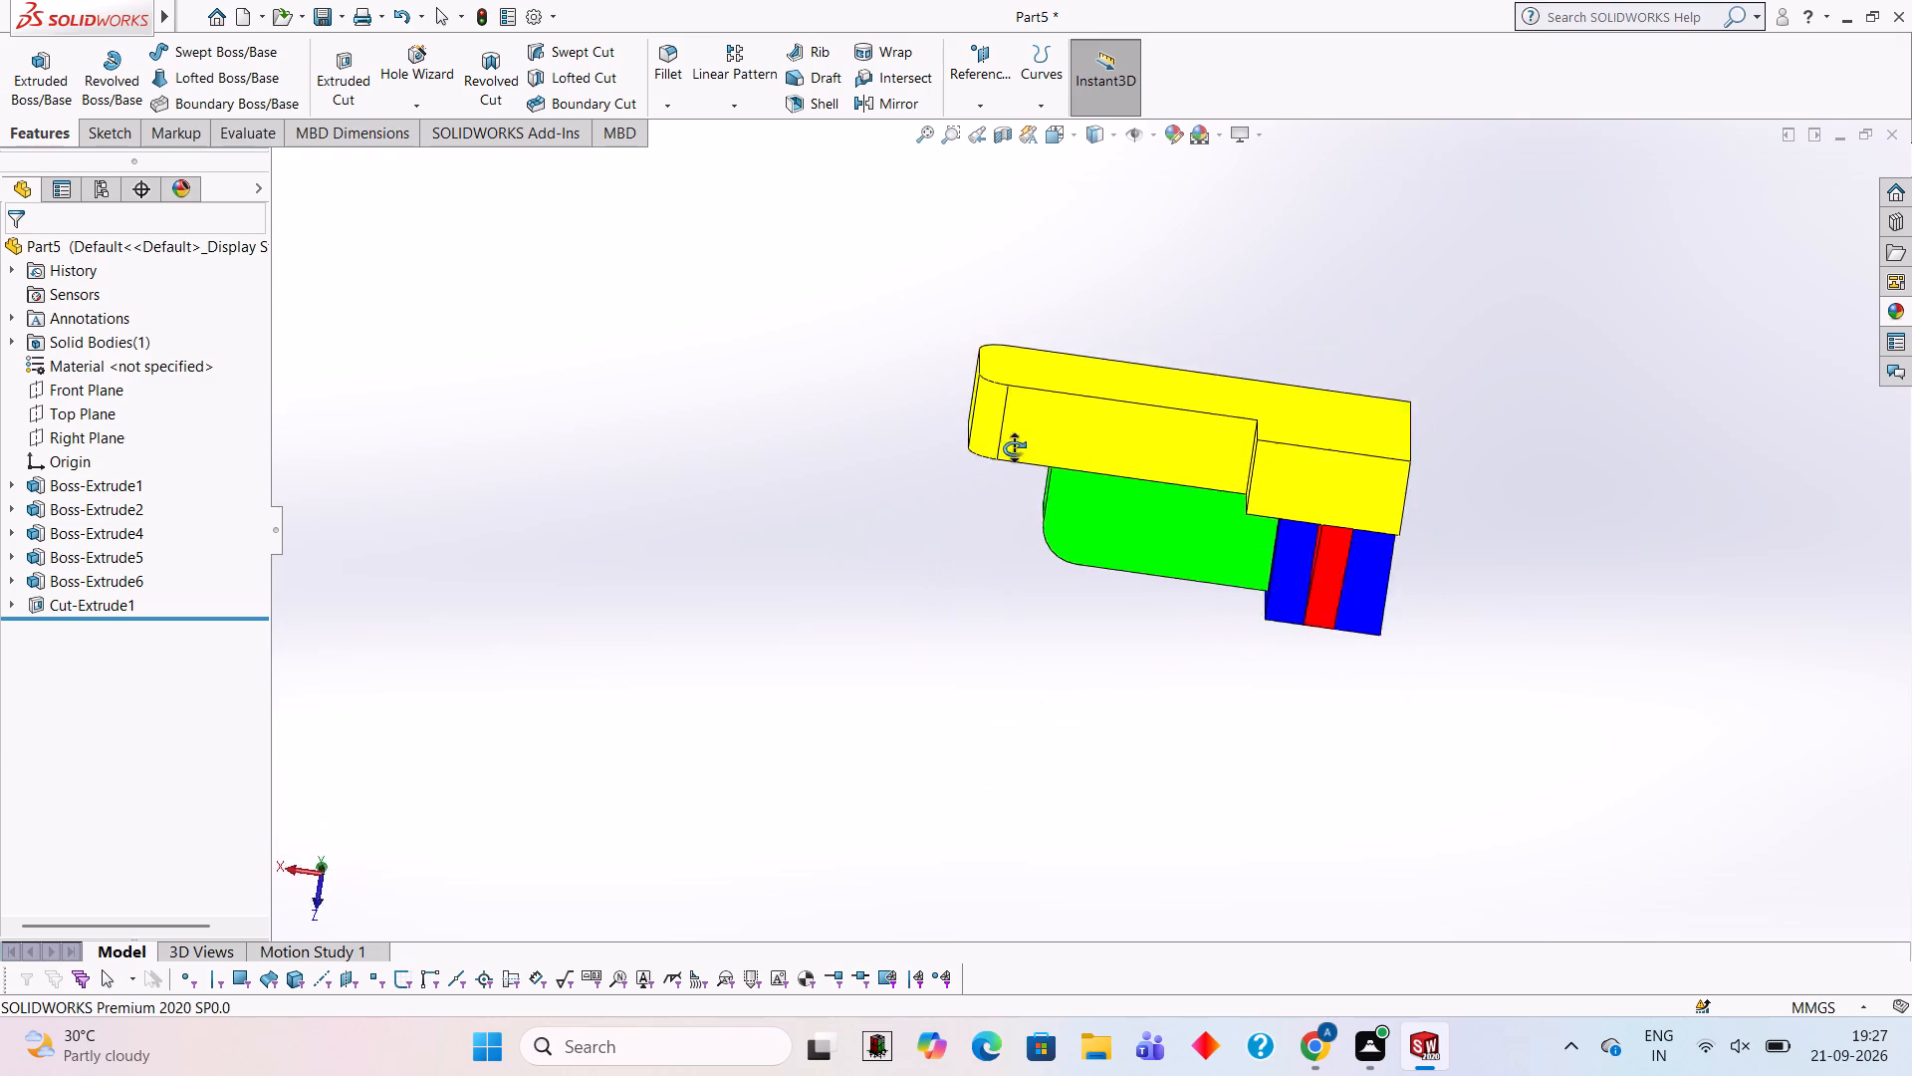
middle_click_drag(1014, 448, 1358, 570)
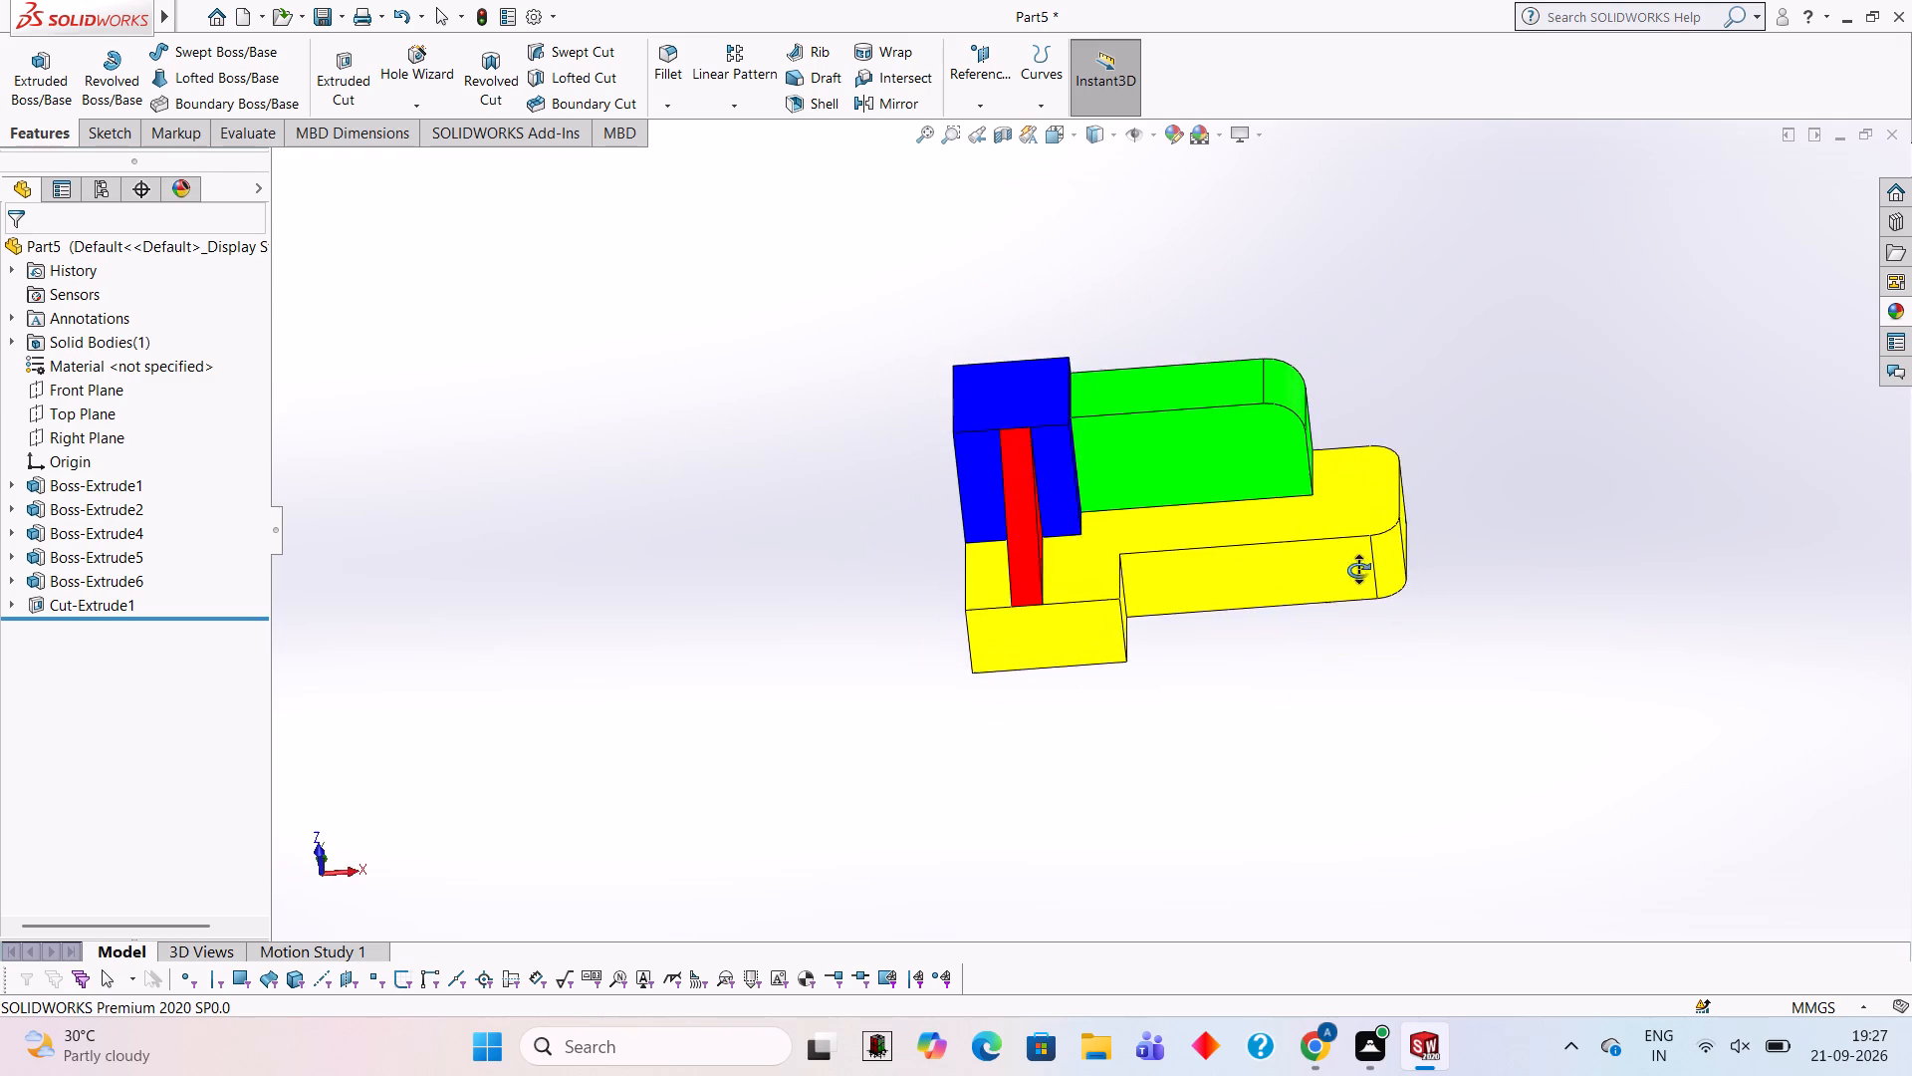
middle_click_drag(1358, 570, 1357, 570)
middle_click_drag(1357, 573, 1356, 609)
scroll(1356, 609, "up", 1)
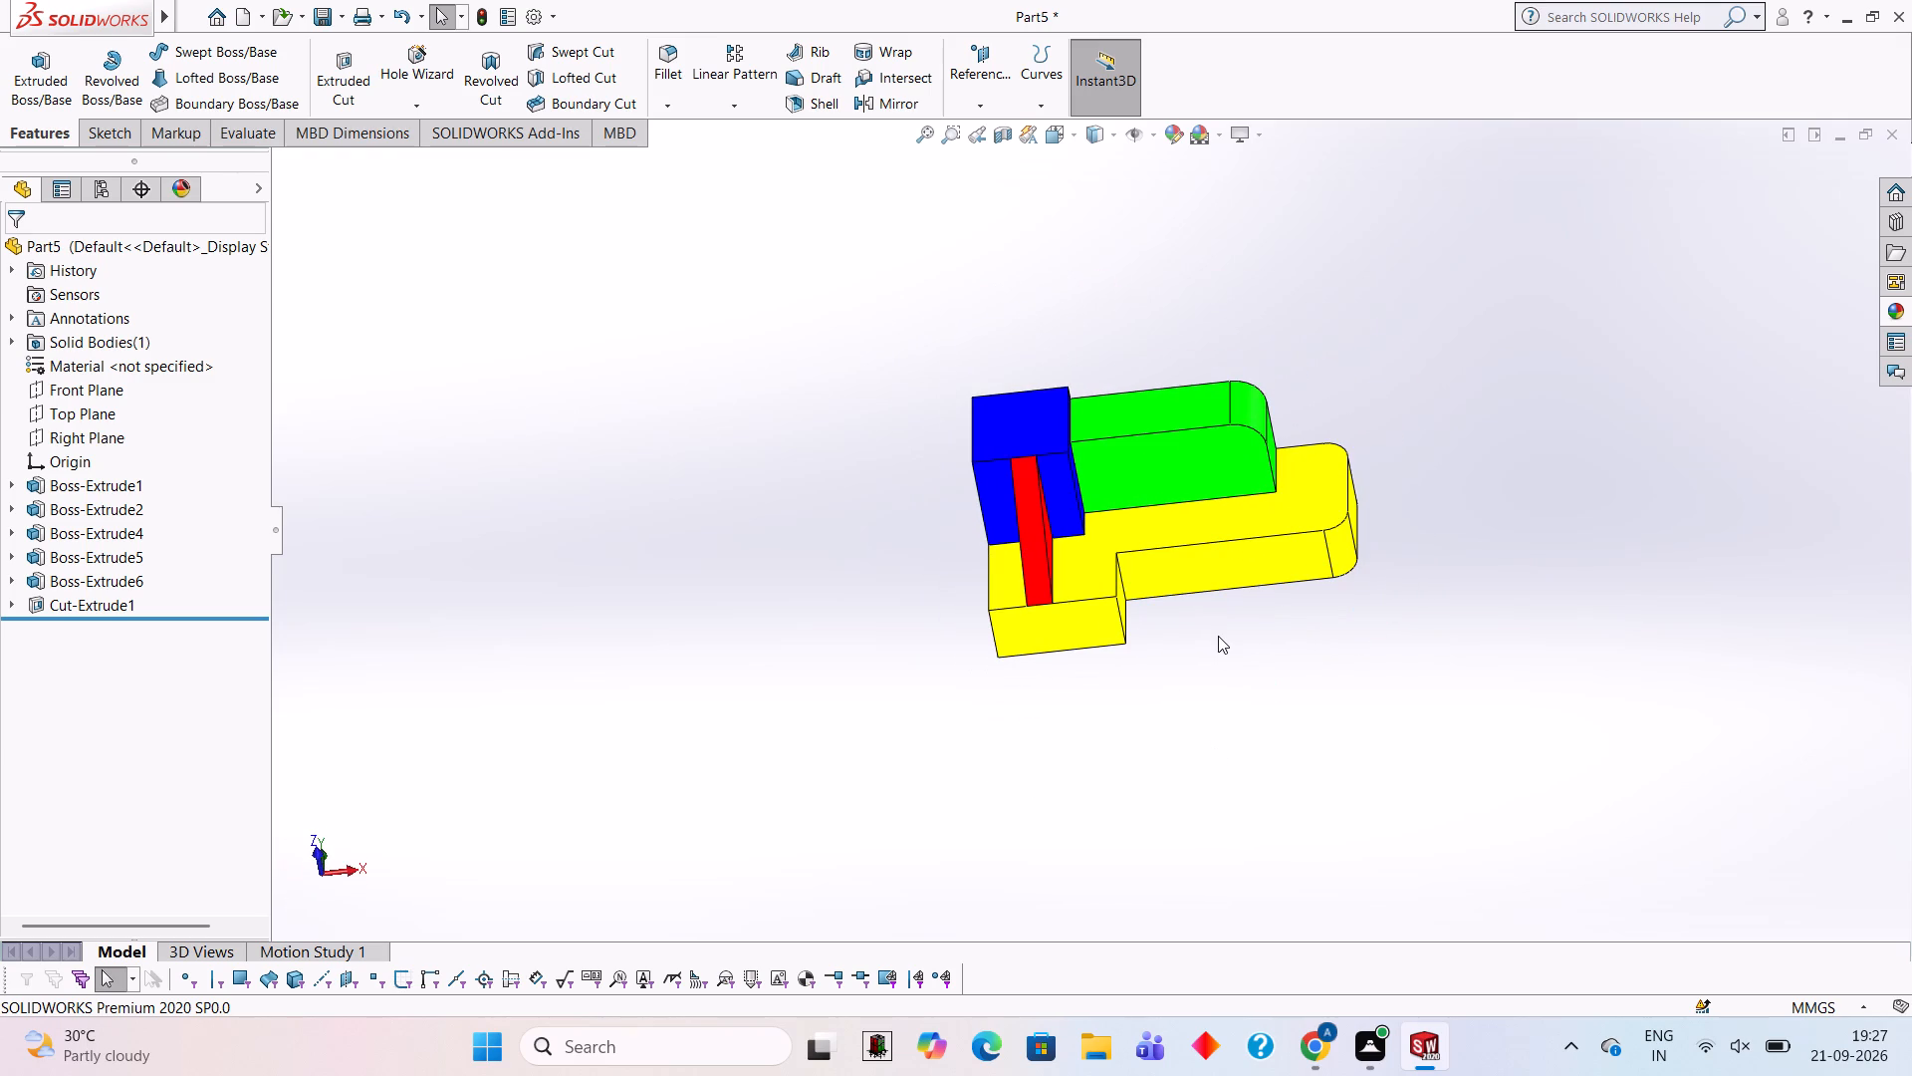
Save the part in the Documents folder under the file name 616161.
key("ctrl+s")
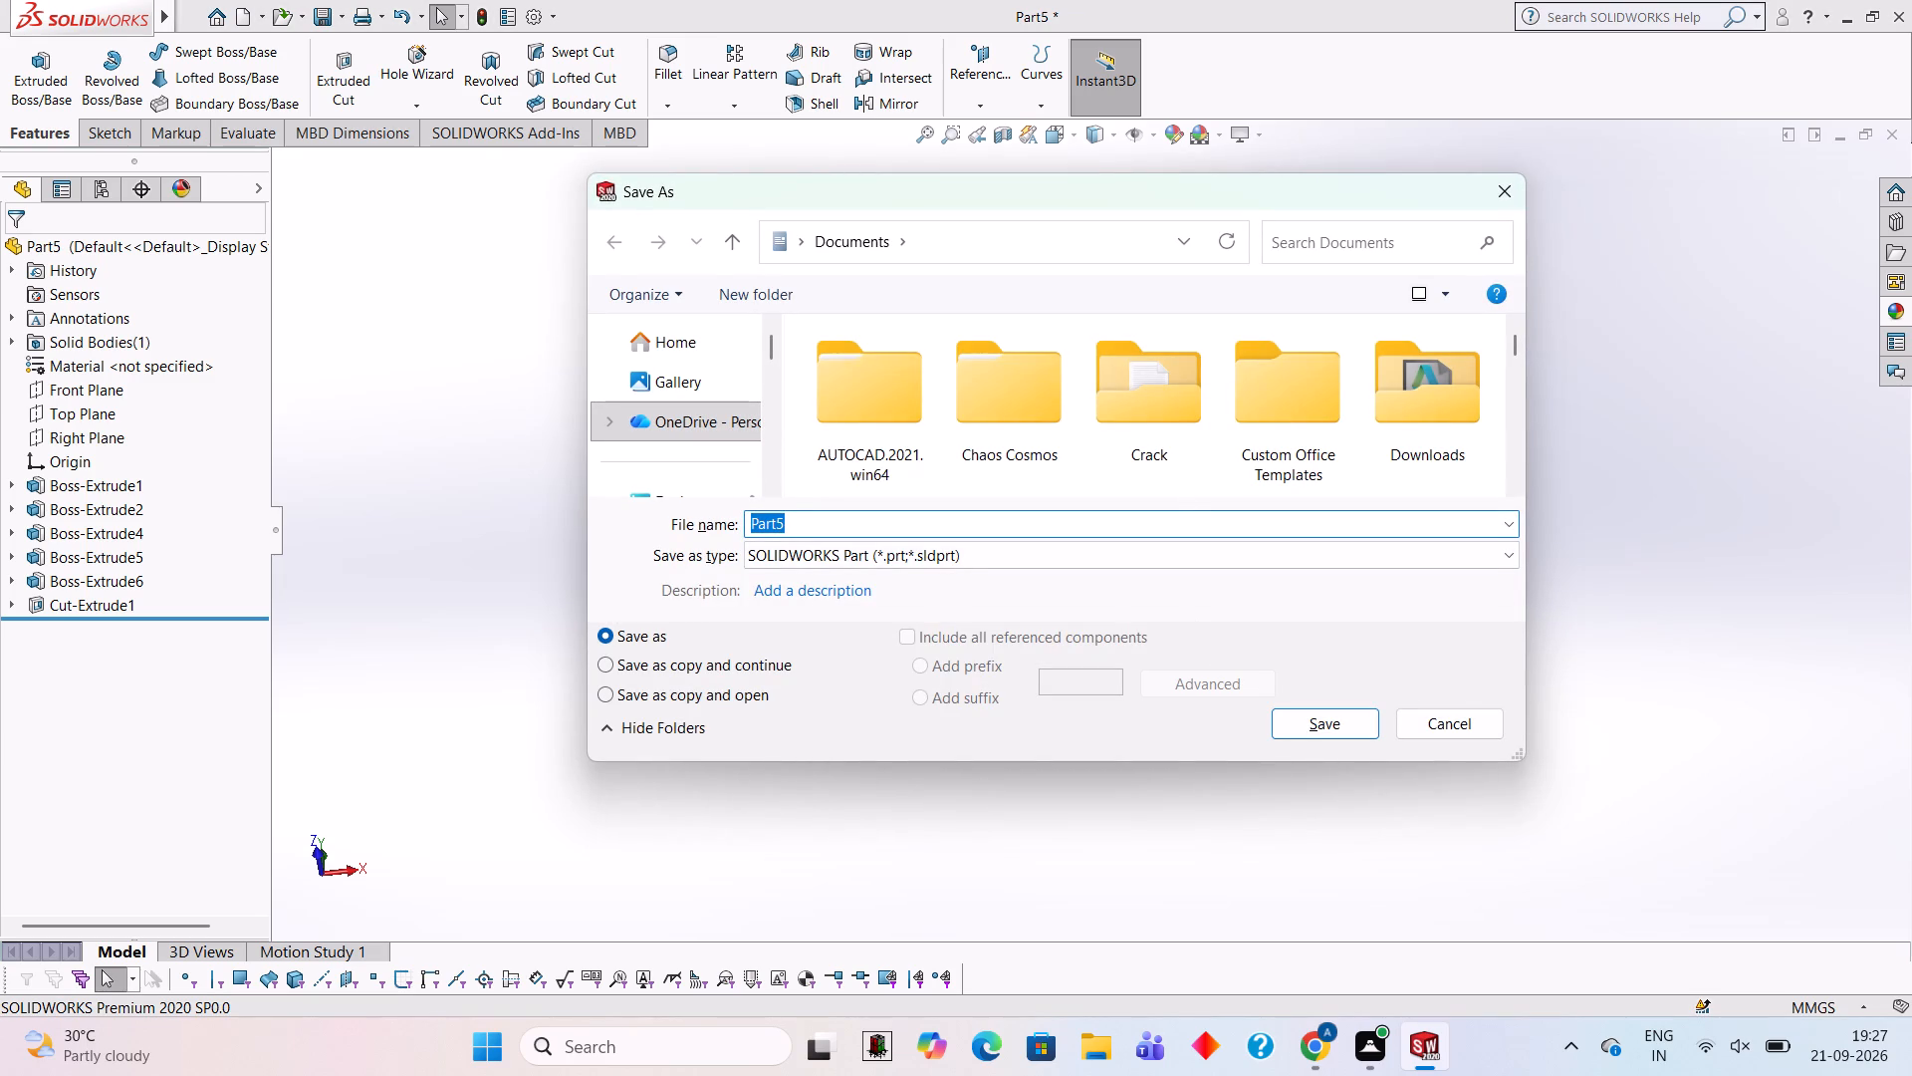
type("60")
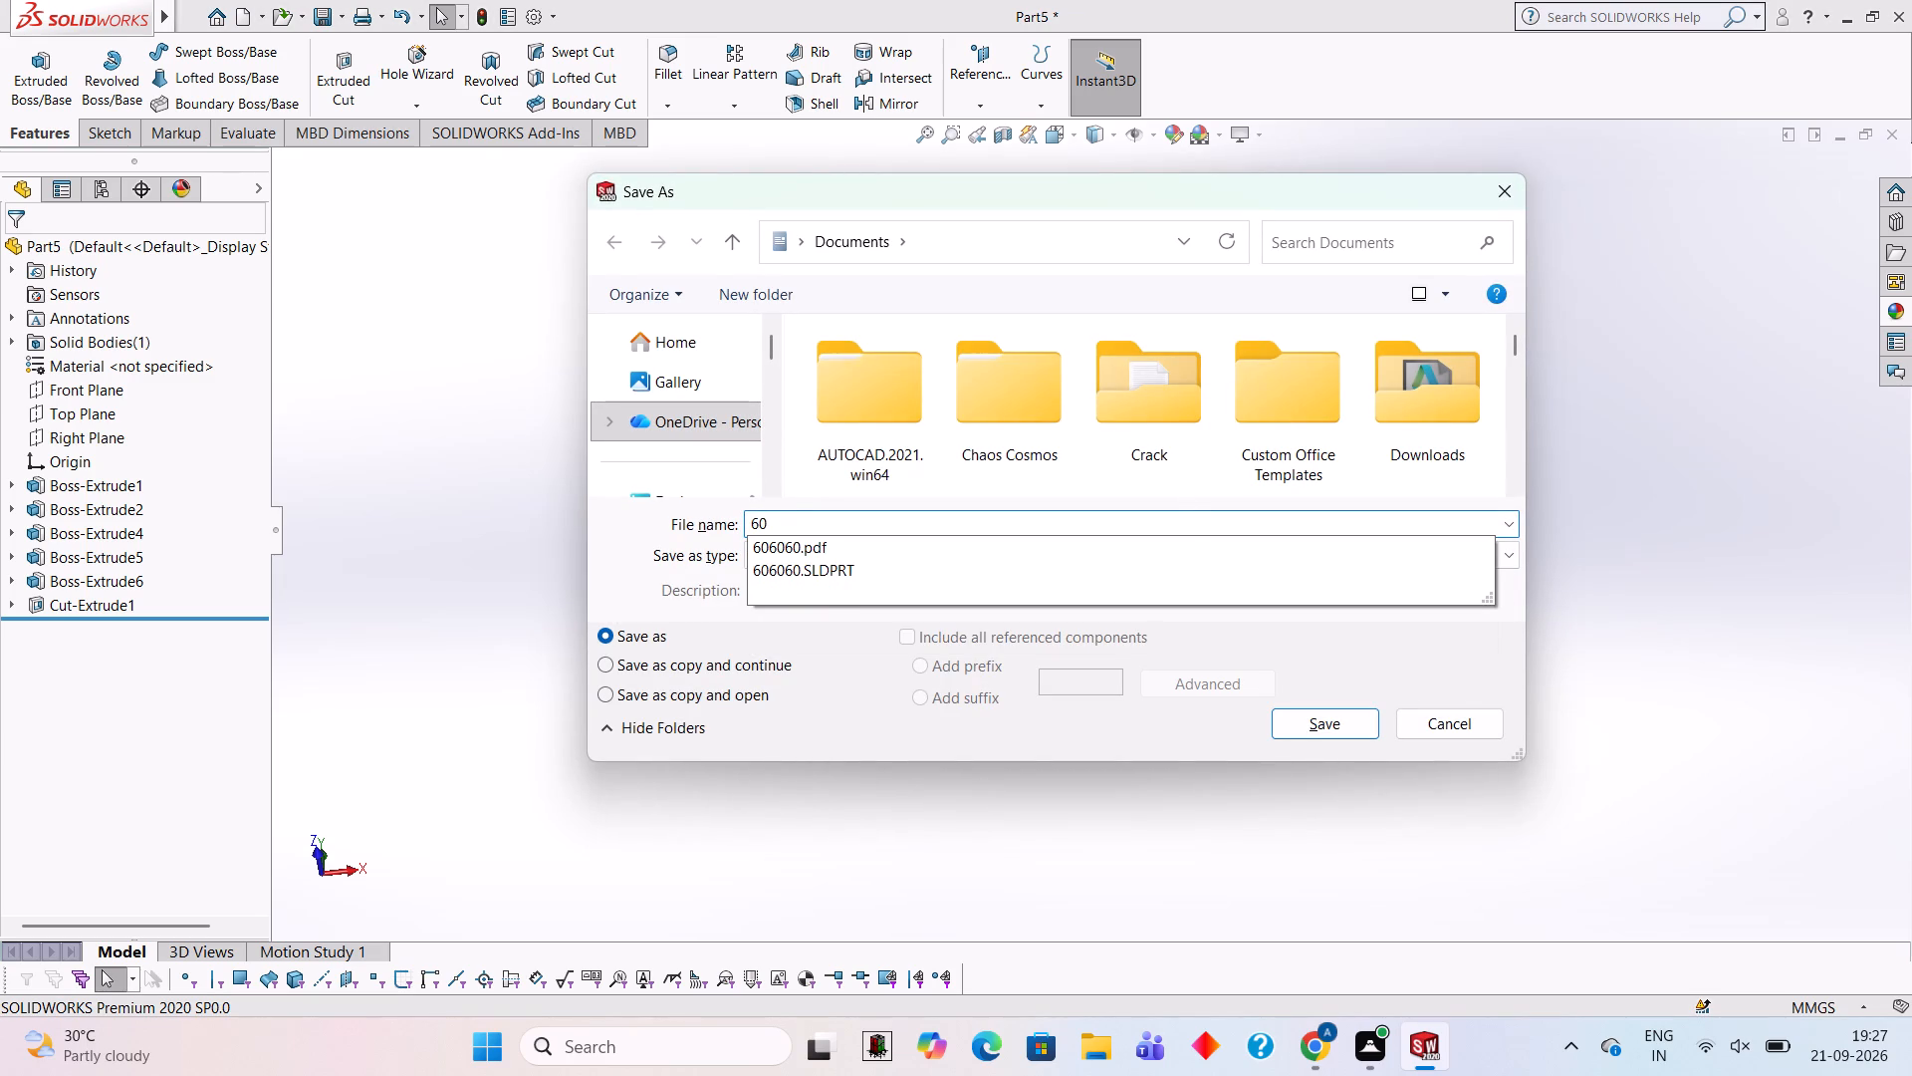
key("BackSpace")
key("BackSpace")
type("61")
type("6161")
left_click(1367, 721)
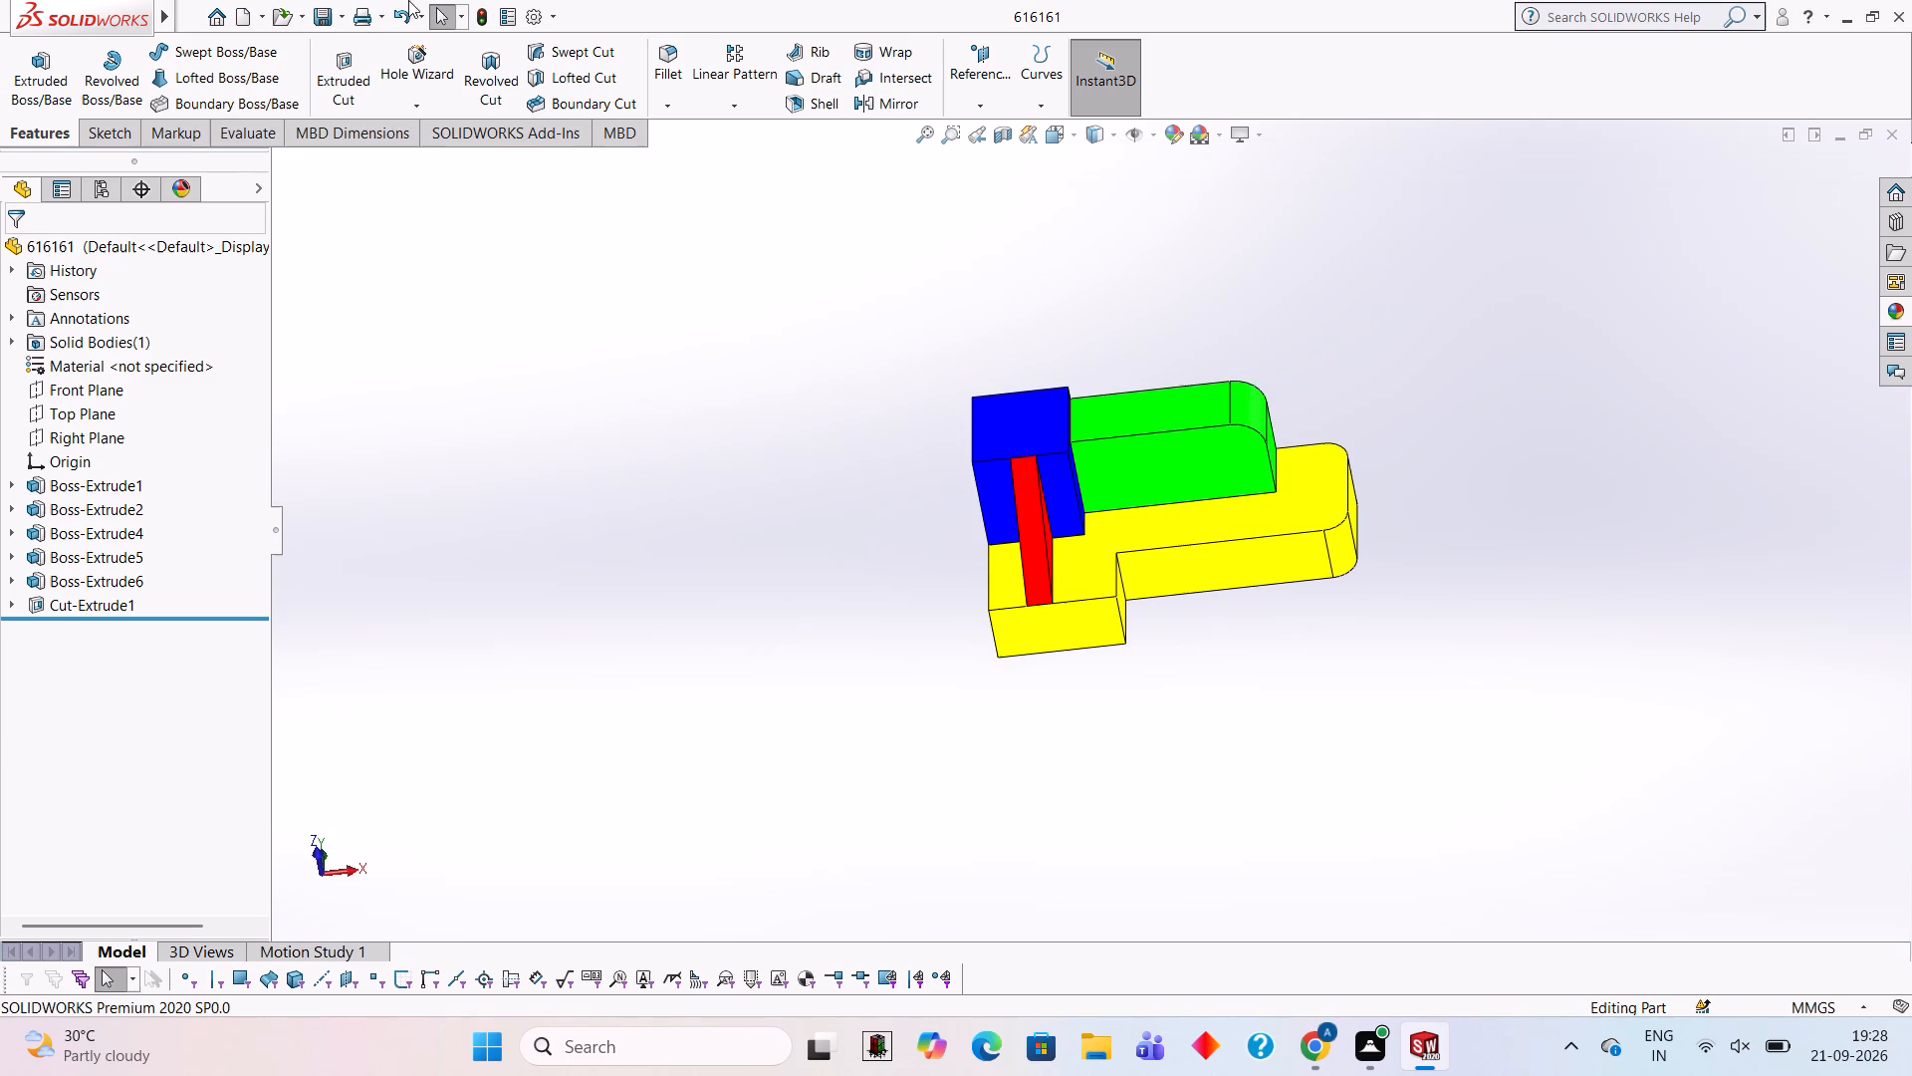
Save a PDF copy of the part as 616161 in the Documents folder.
left_click(344, 19)
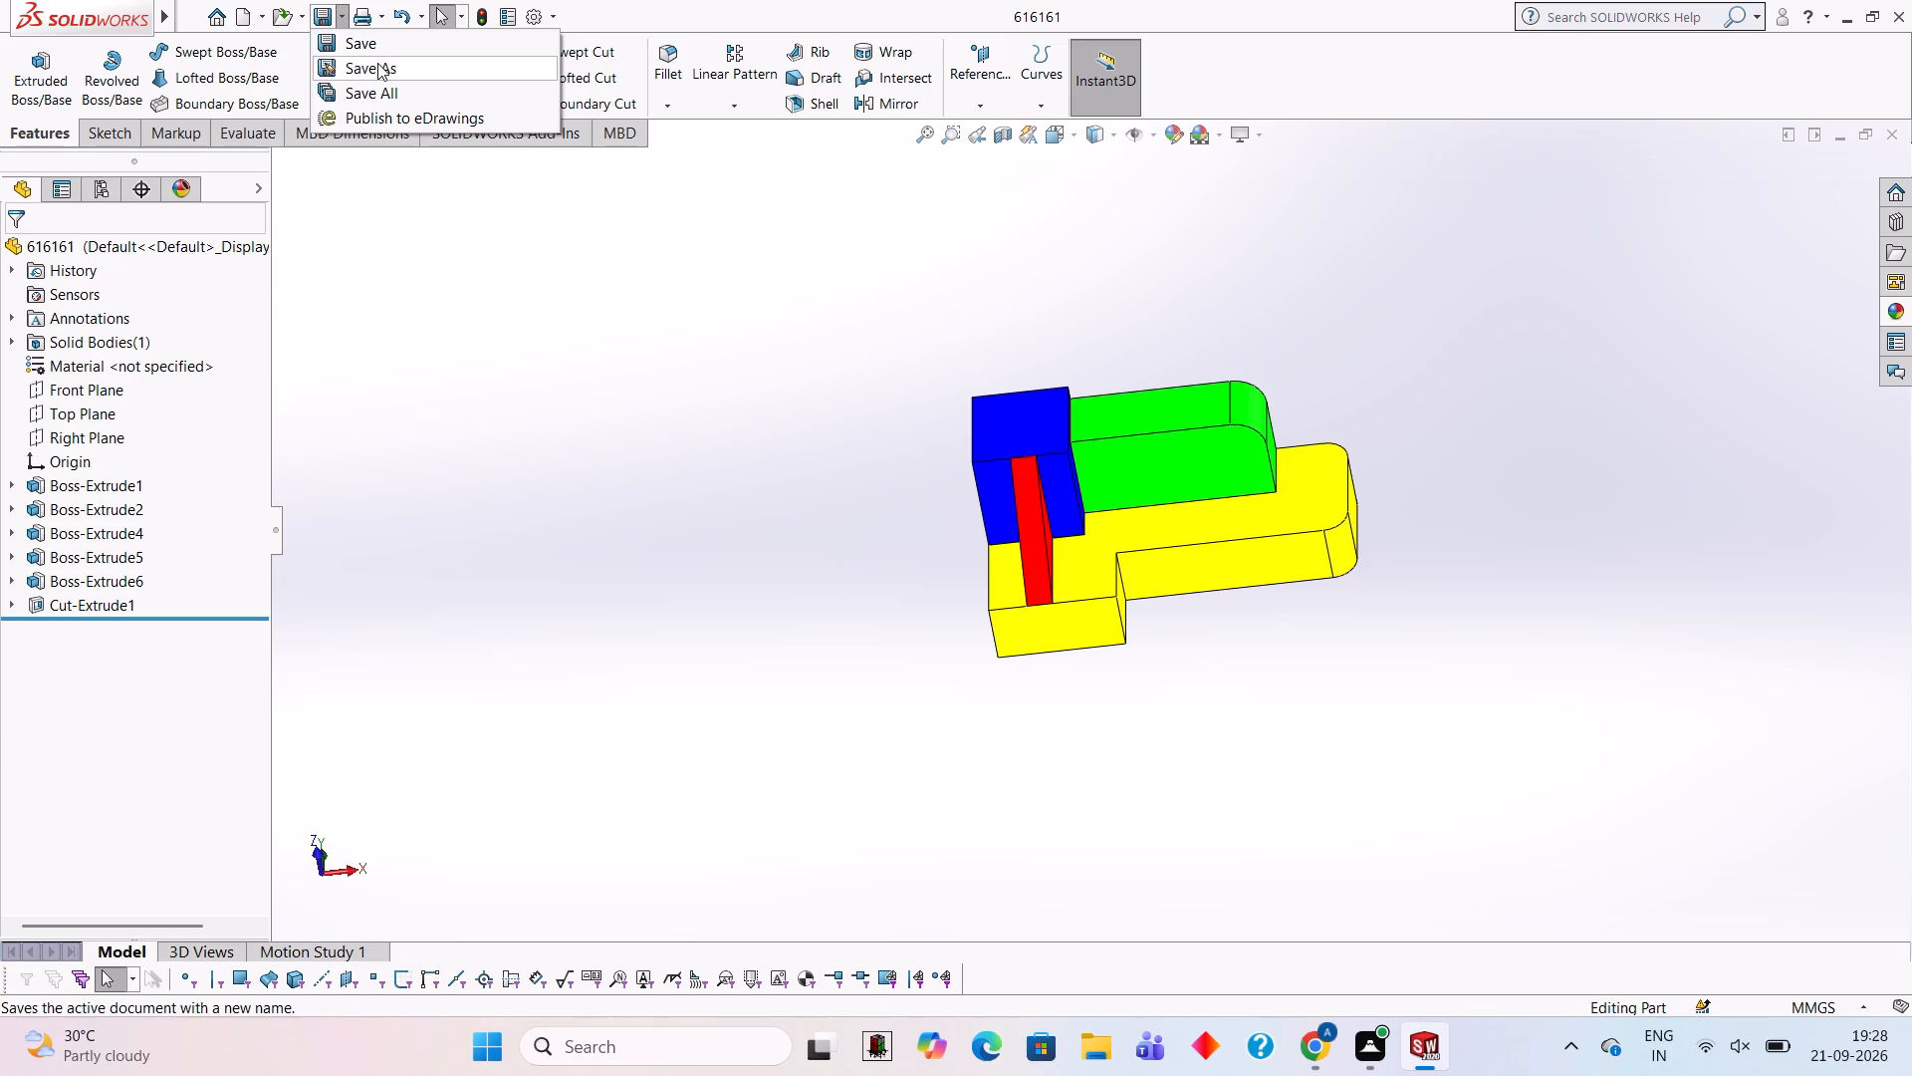
left_click(377, 63)
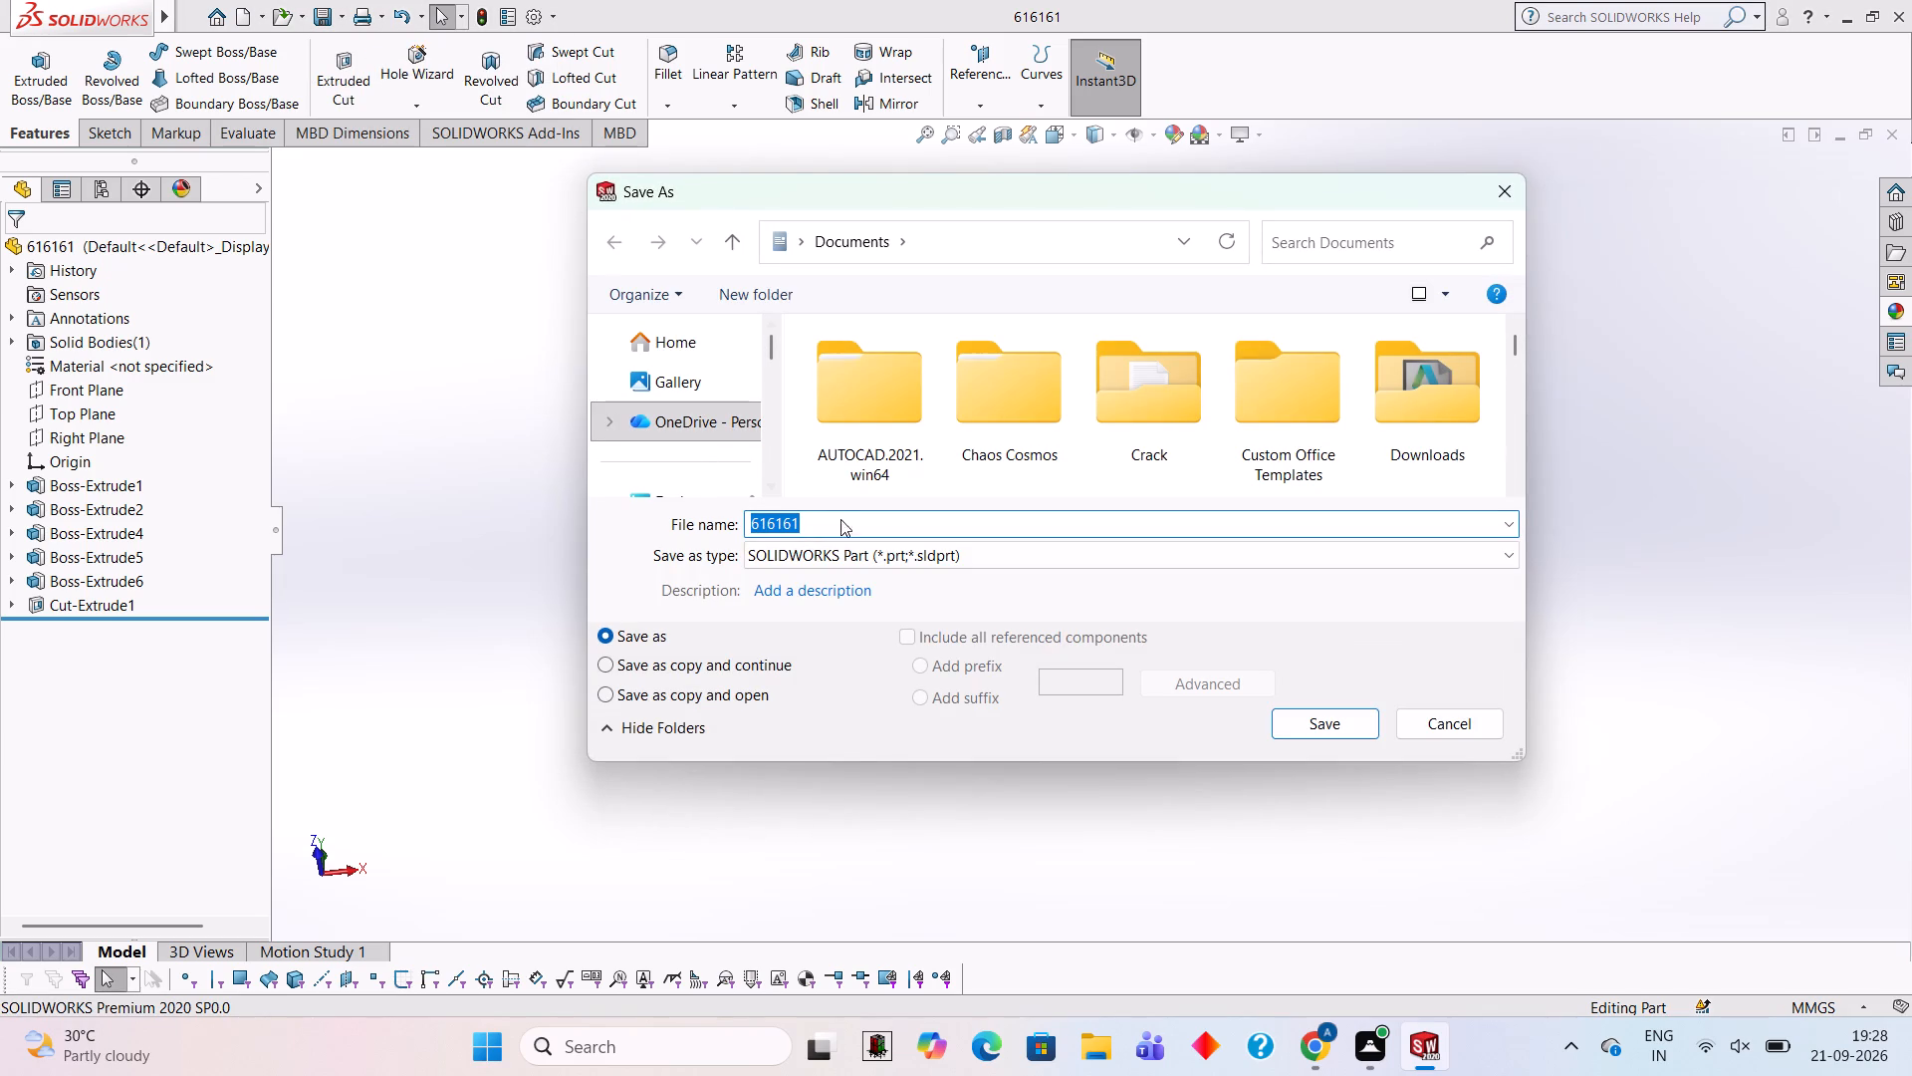
left_click(1011, 551)
left_click(838, 145)
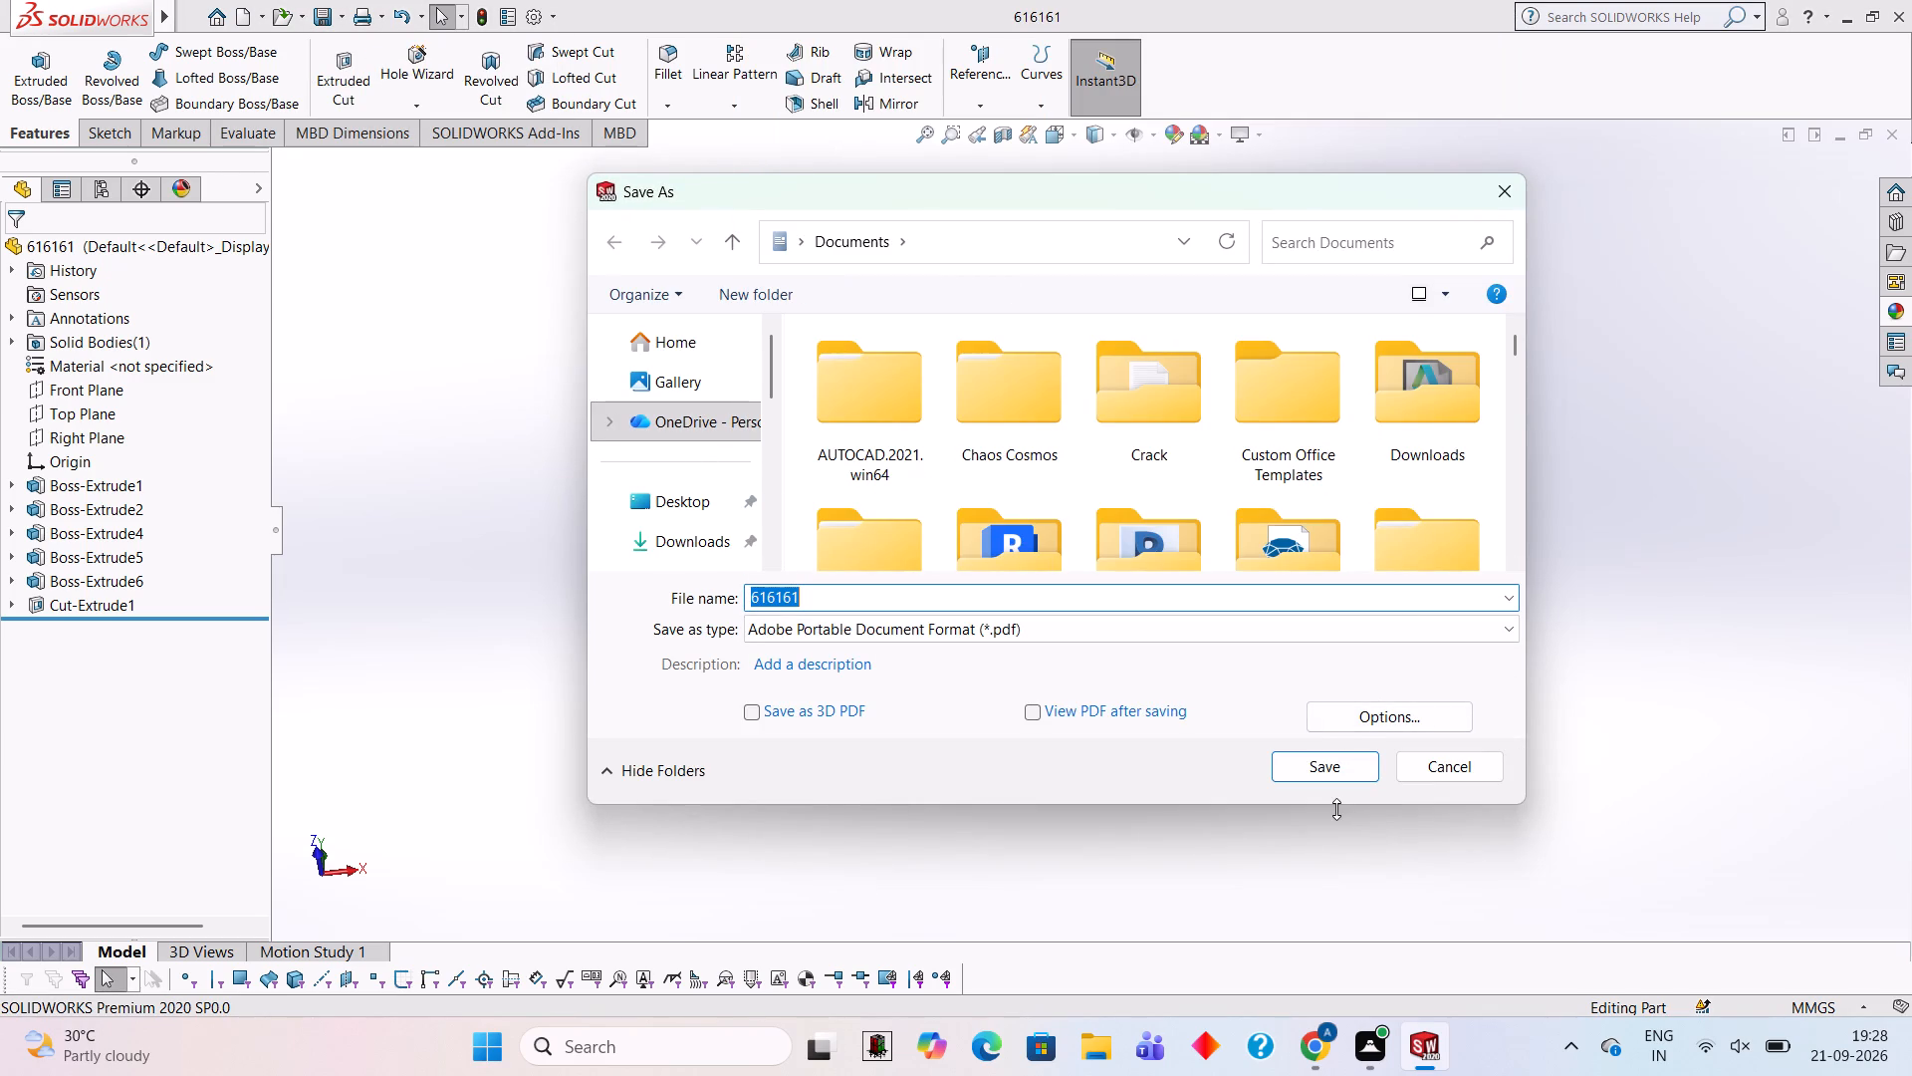
left_click(1323, 767)
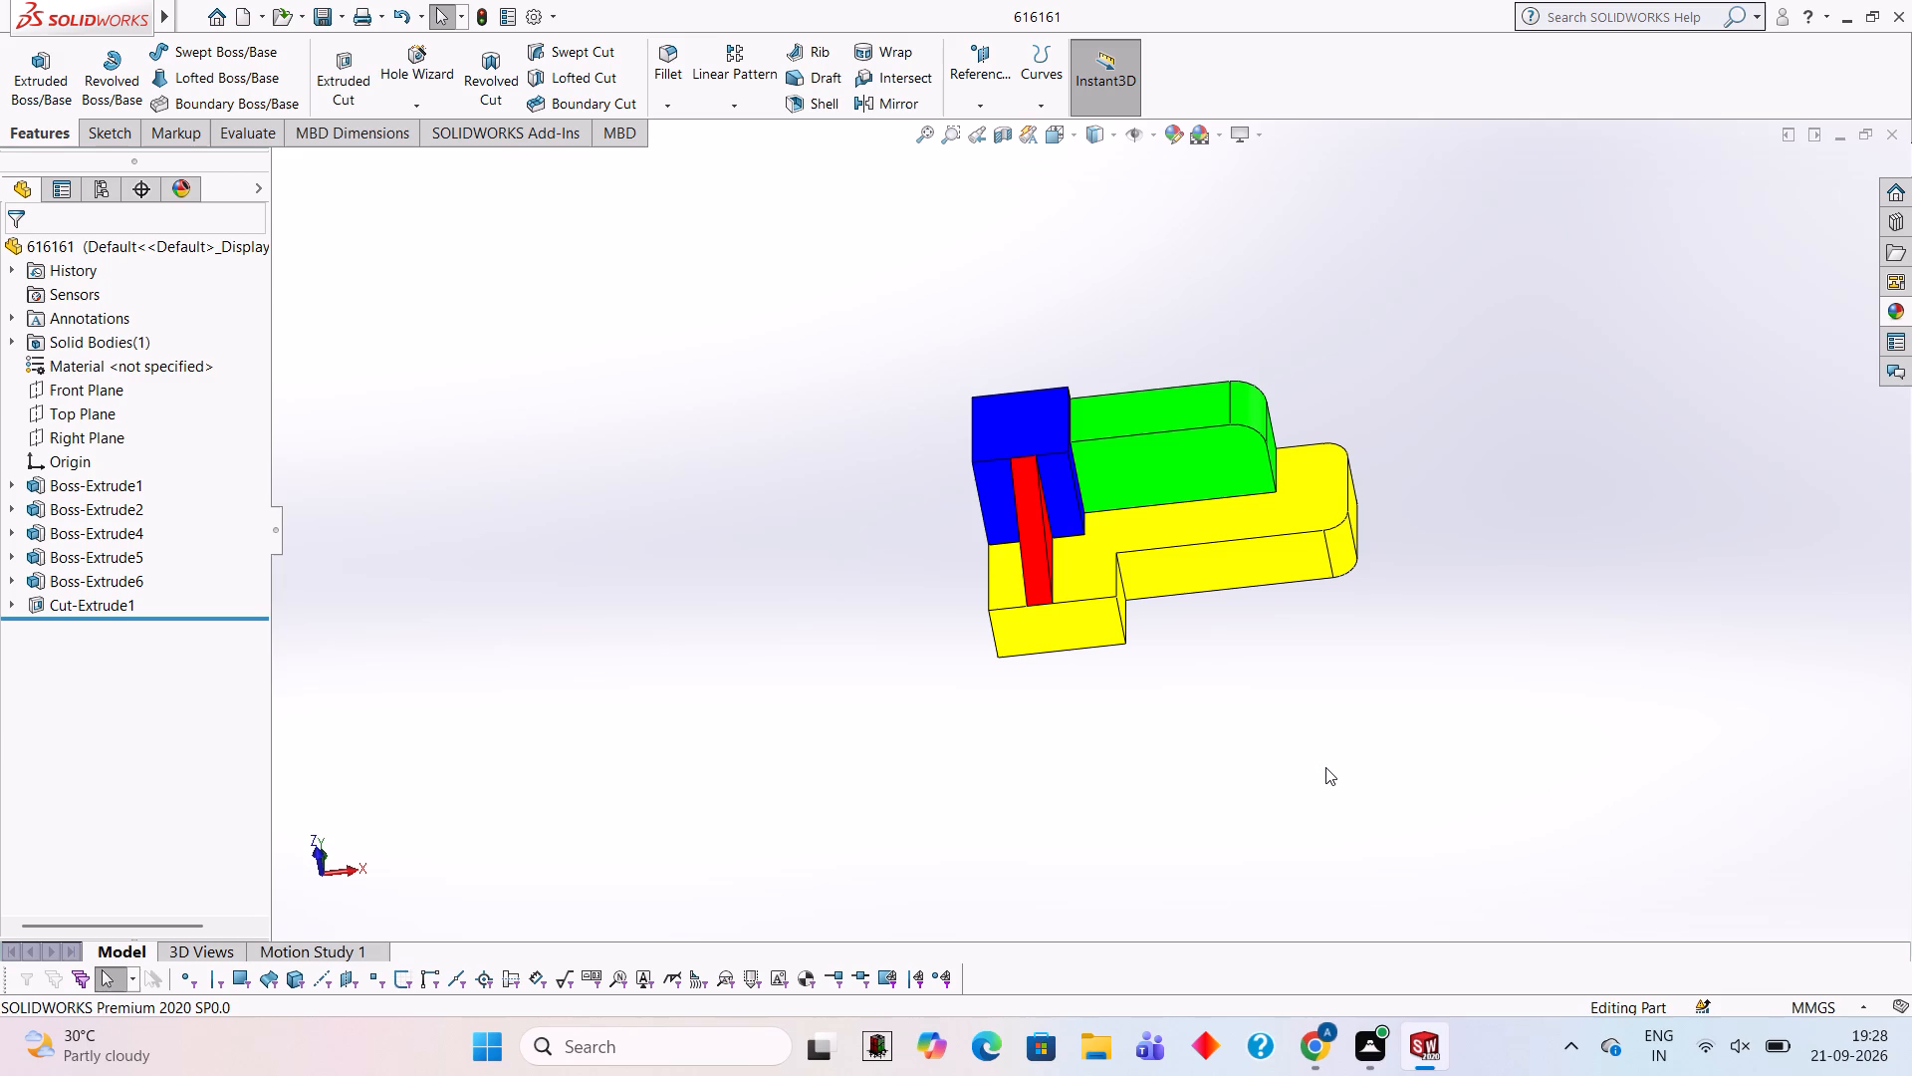